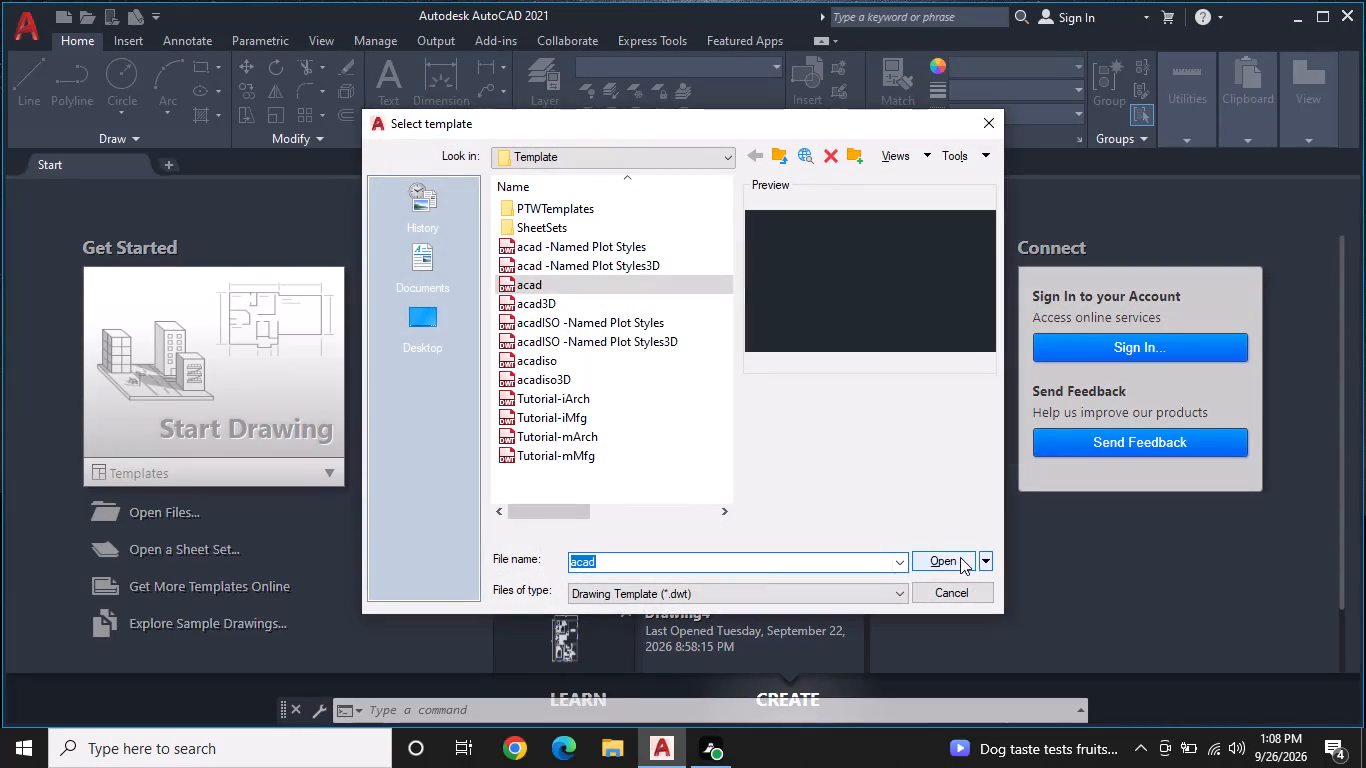
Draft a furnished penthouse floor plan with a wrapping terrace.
Create a new drawing from the acad template.
click(950, 555)
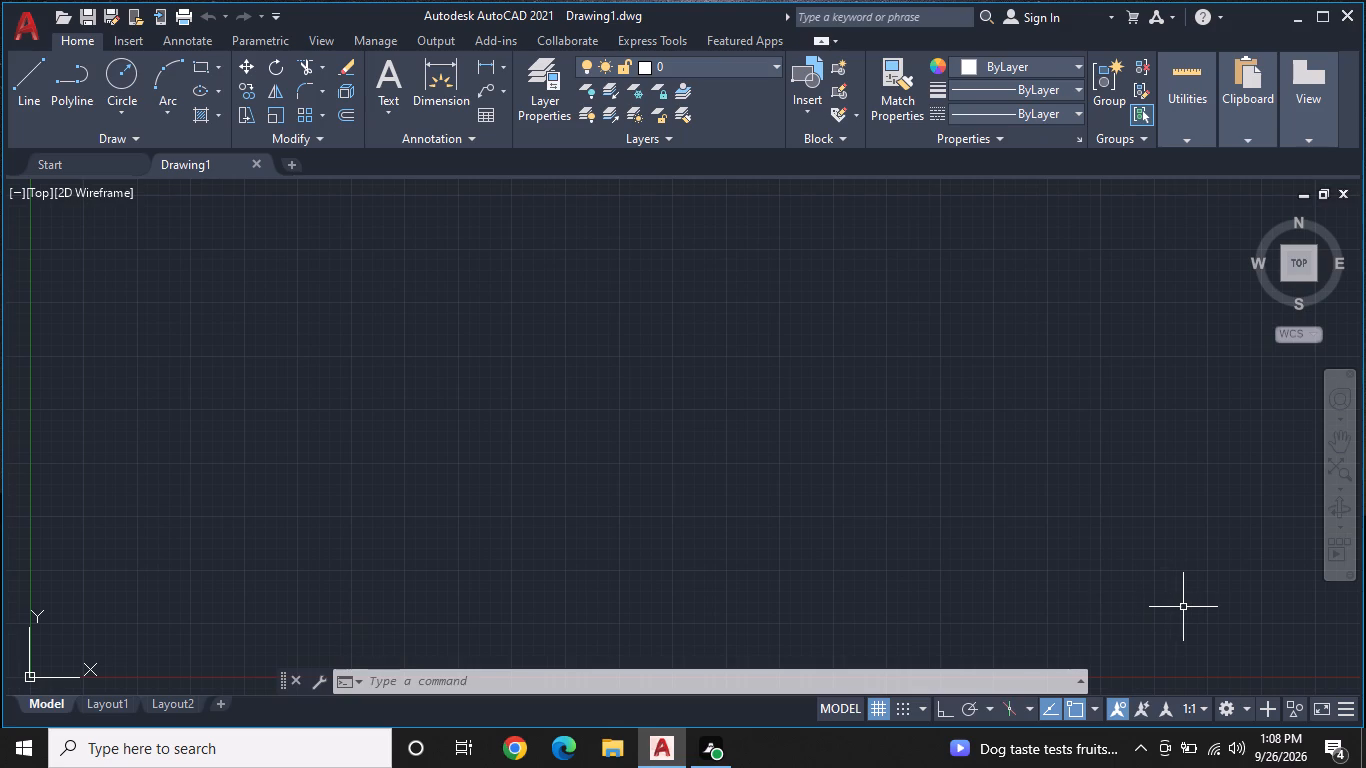
Set the drawing's length units to Engineering with 0'-0" precision.
text(UN)
key(space)
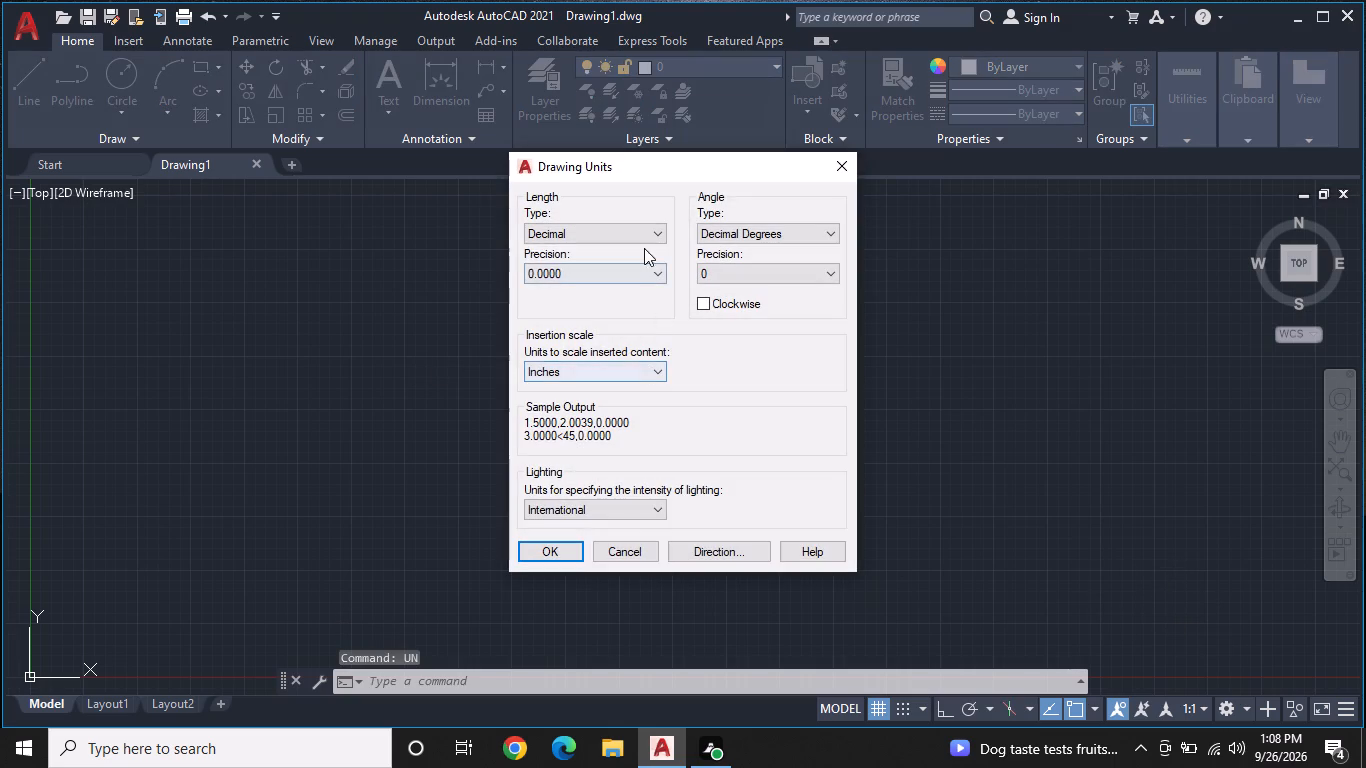
click(644, 239)
click(607, 282)
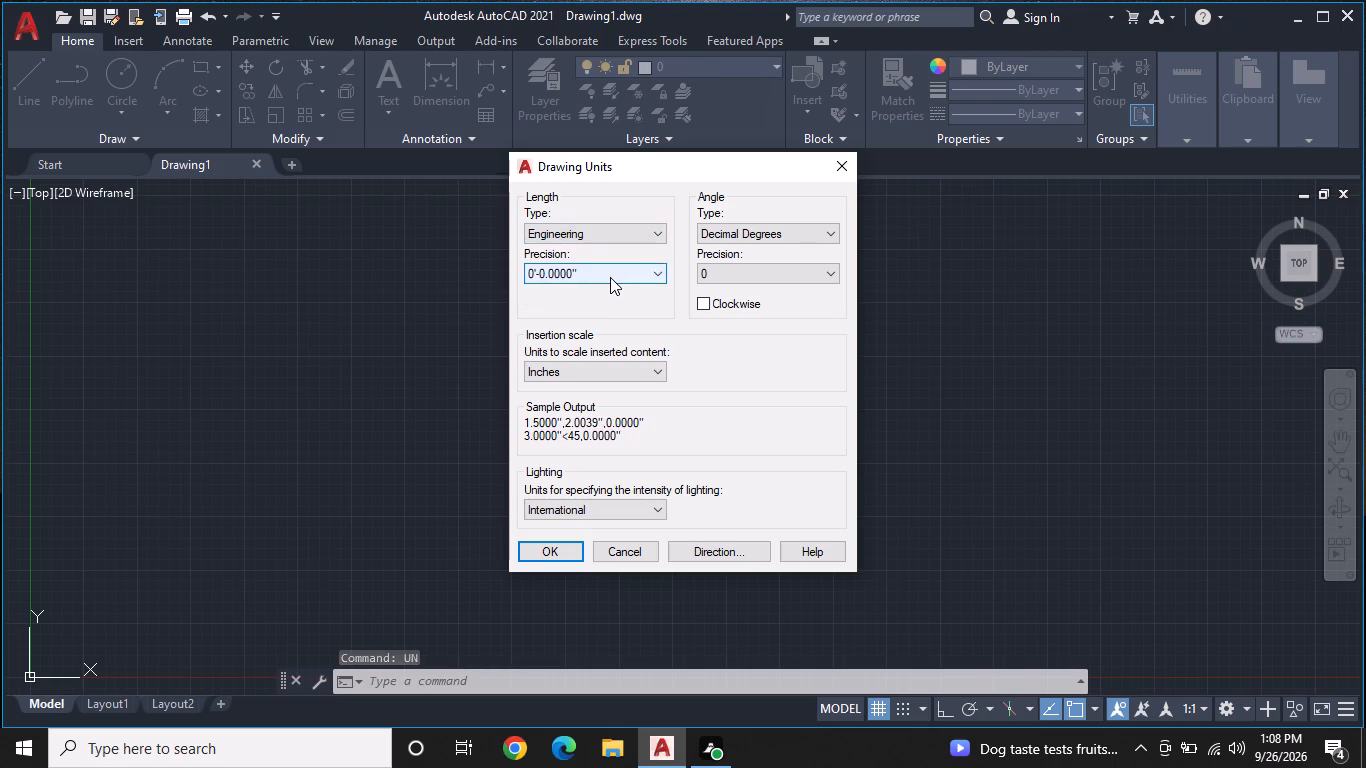
click(610, 277)
click(603, 295)
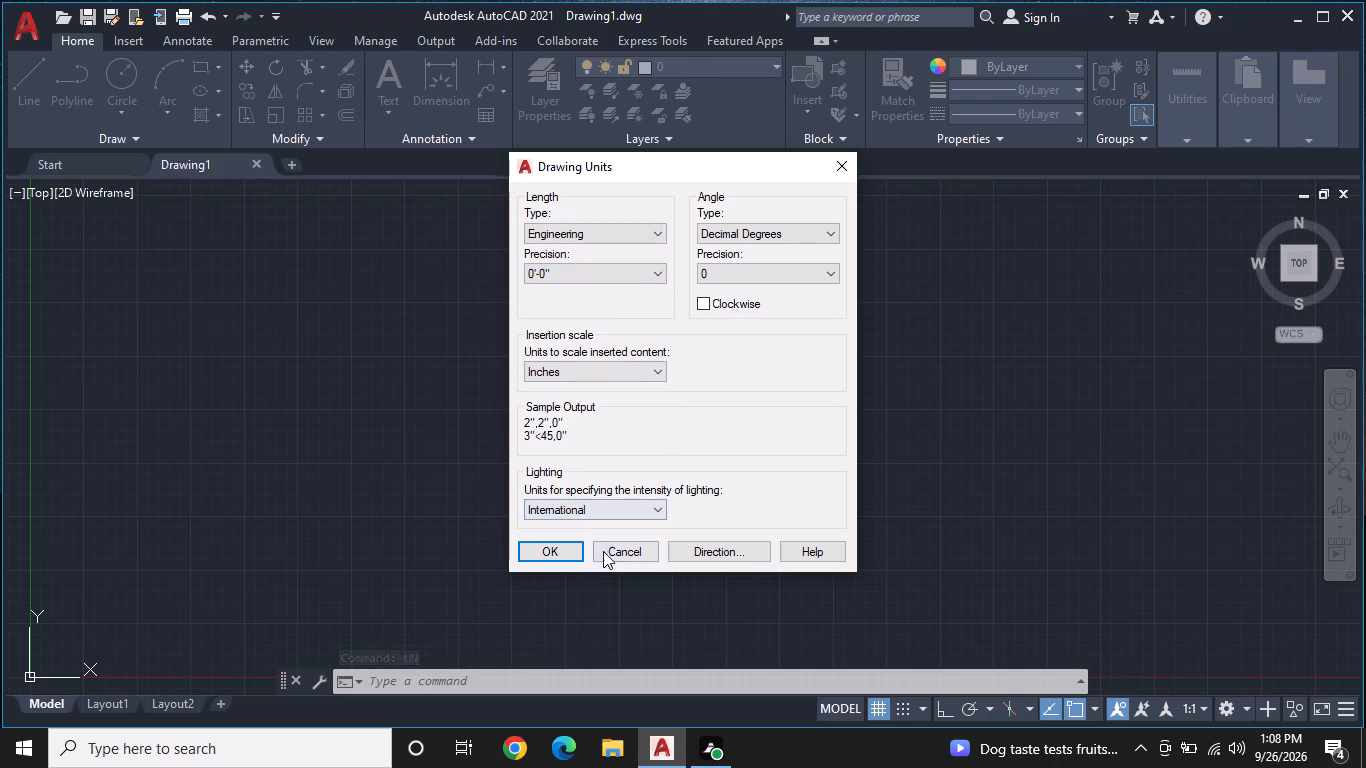
click(557, 547)
Modify the Standard dimension style's primary units to Engineering format with 0'-0" precision.
key(d)
key(space)
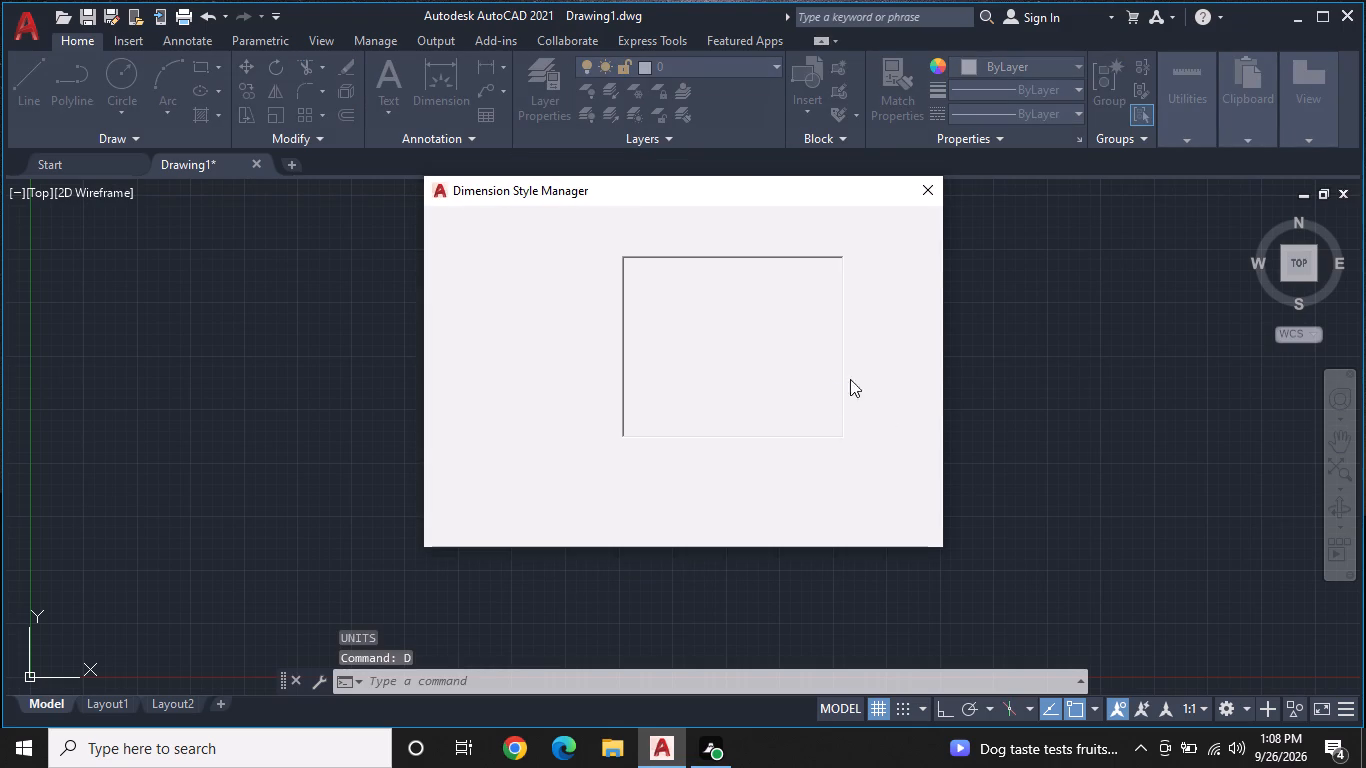
click(901, 328)
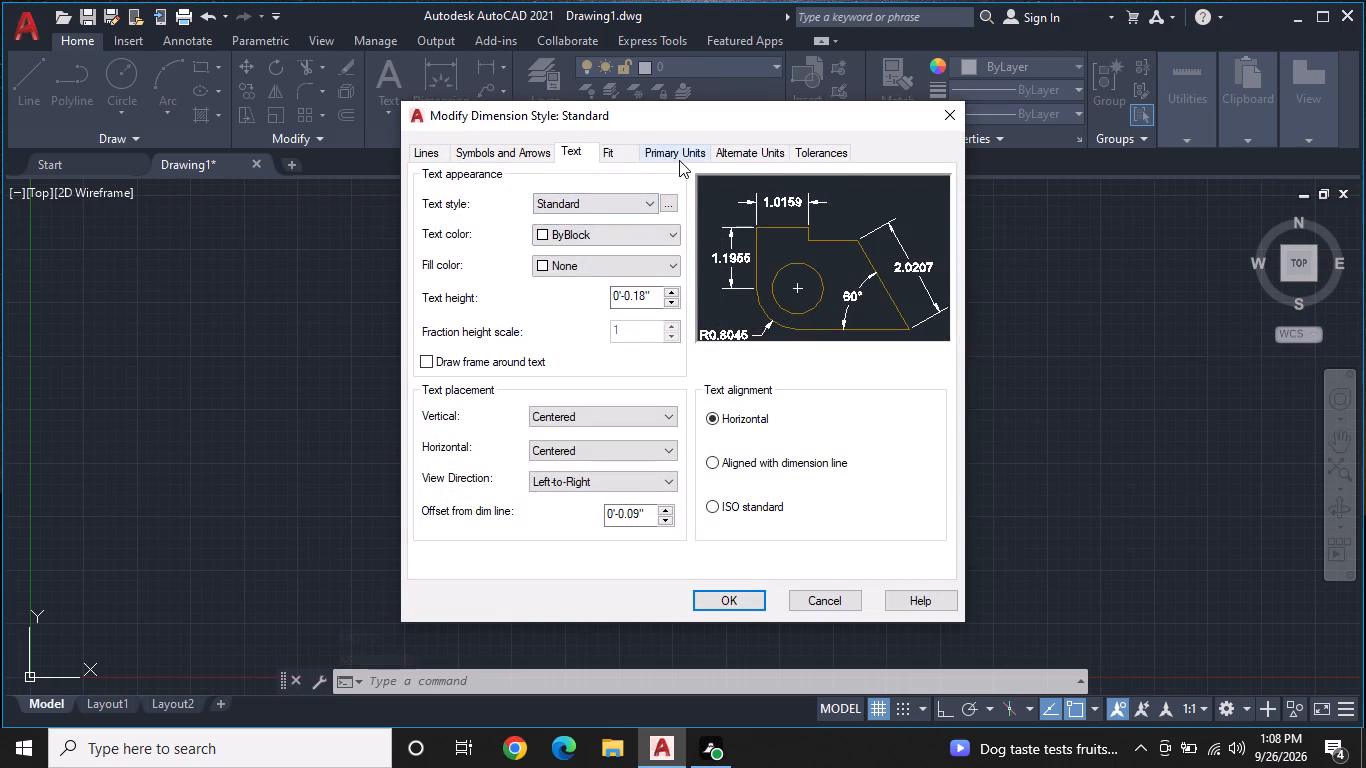
click(679, 160)
click(668, 197)
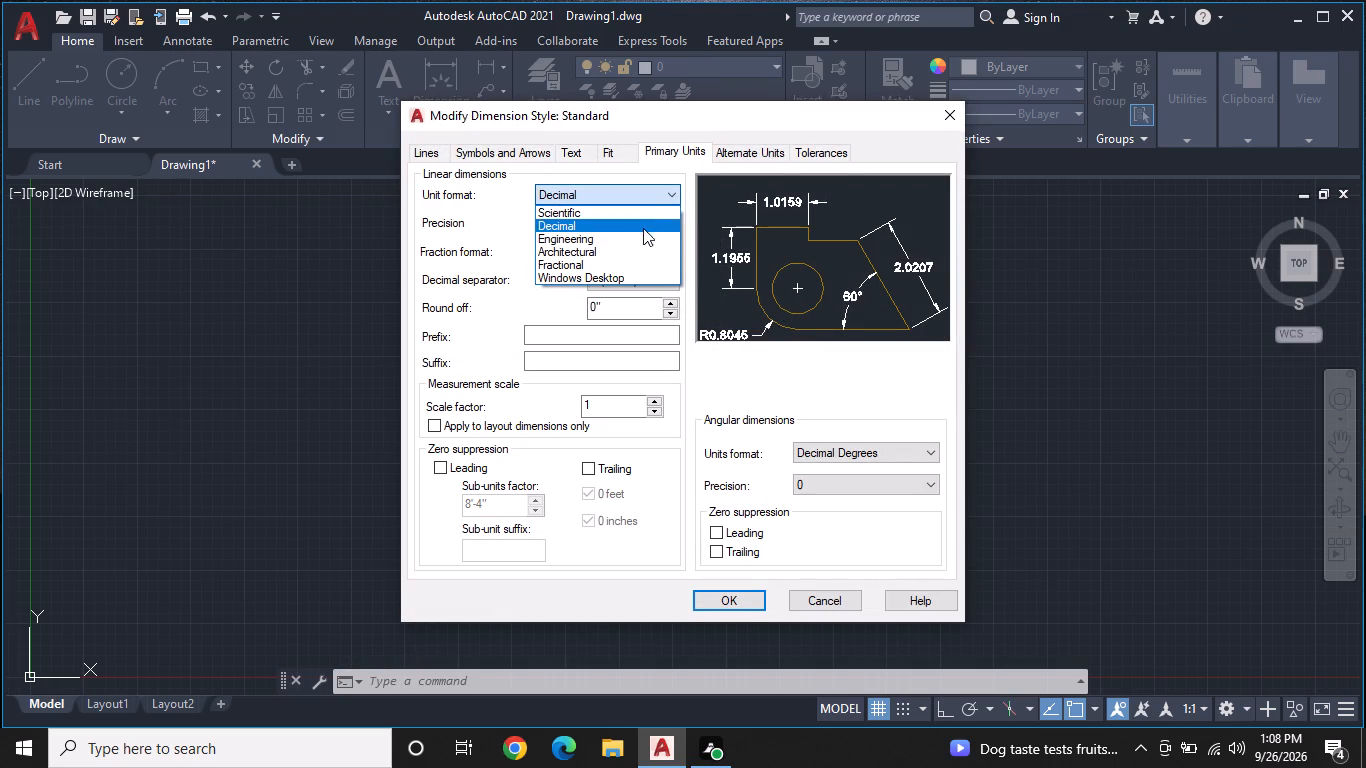
click(638, 235)
click(644, 223)
click(636, 246)
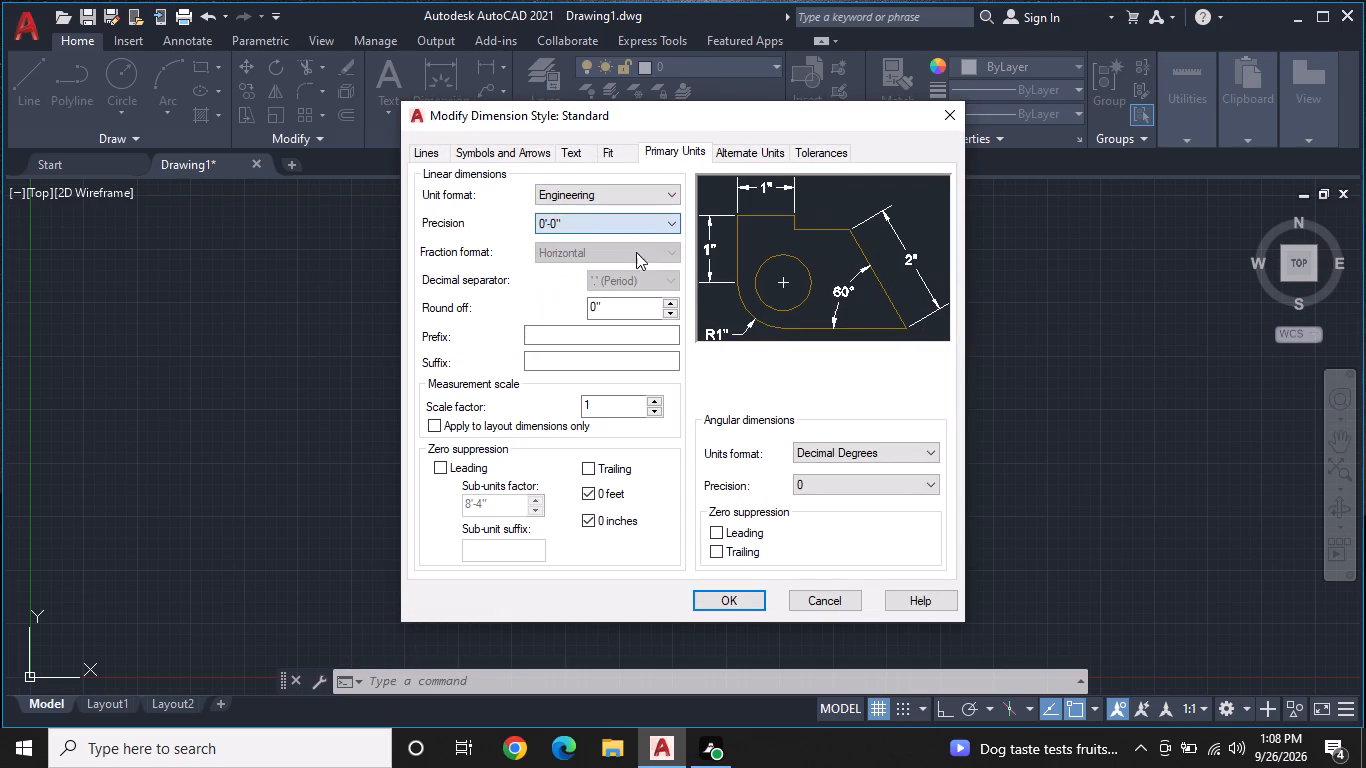
click(727, 591)
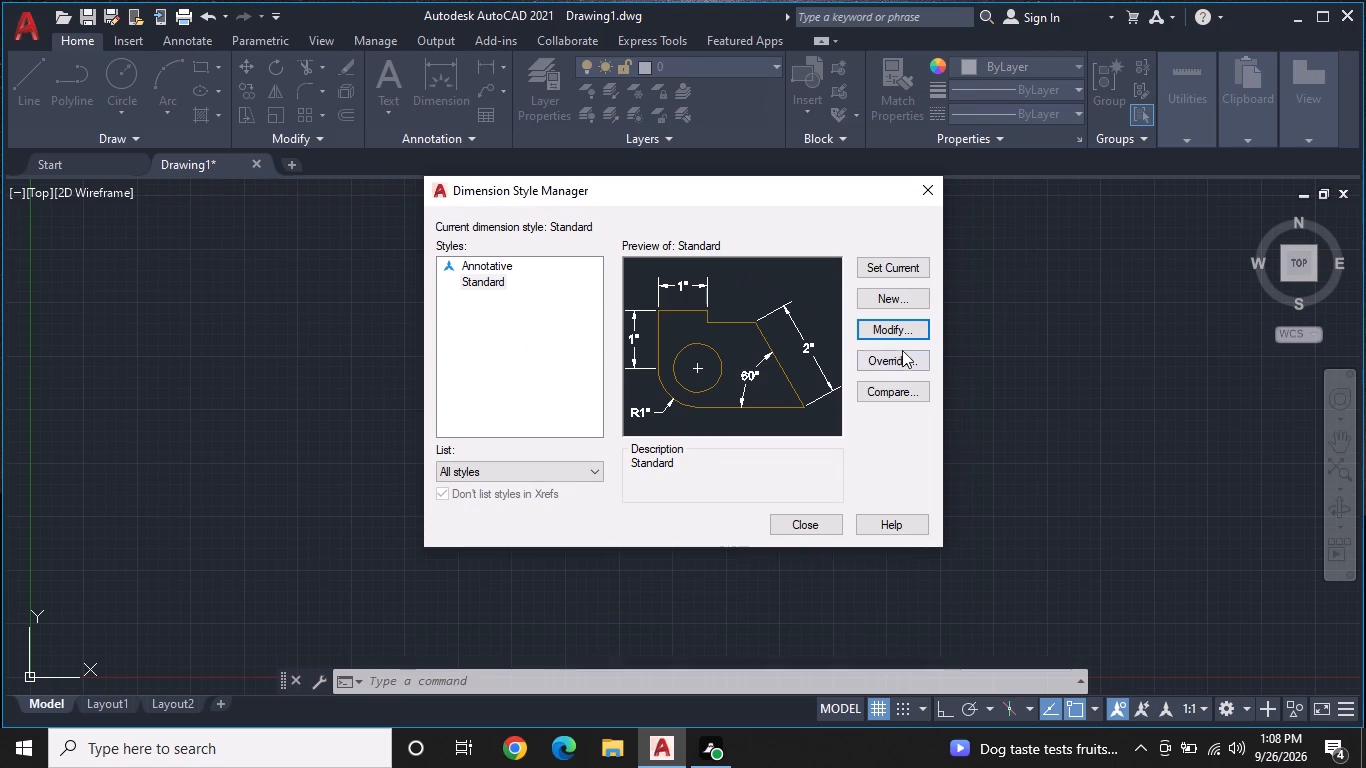
Set the Standard dimension style's text height to 10" and make that style current.
click(909, 329)
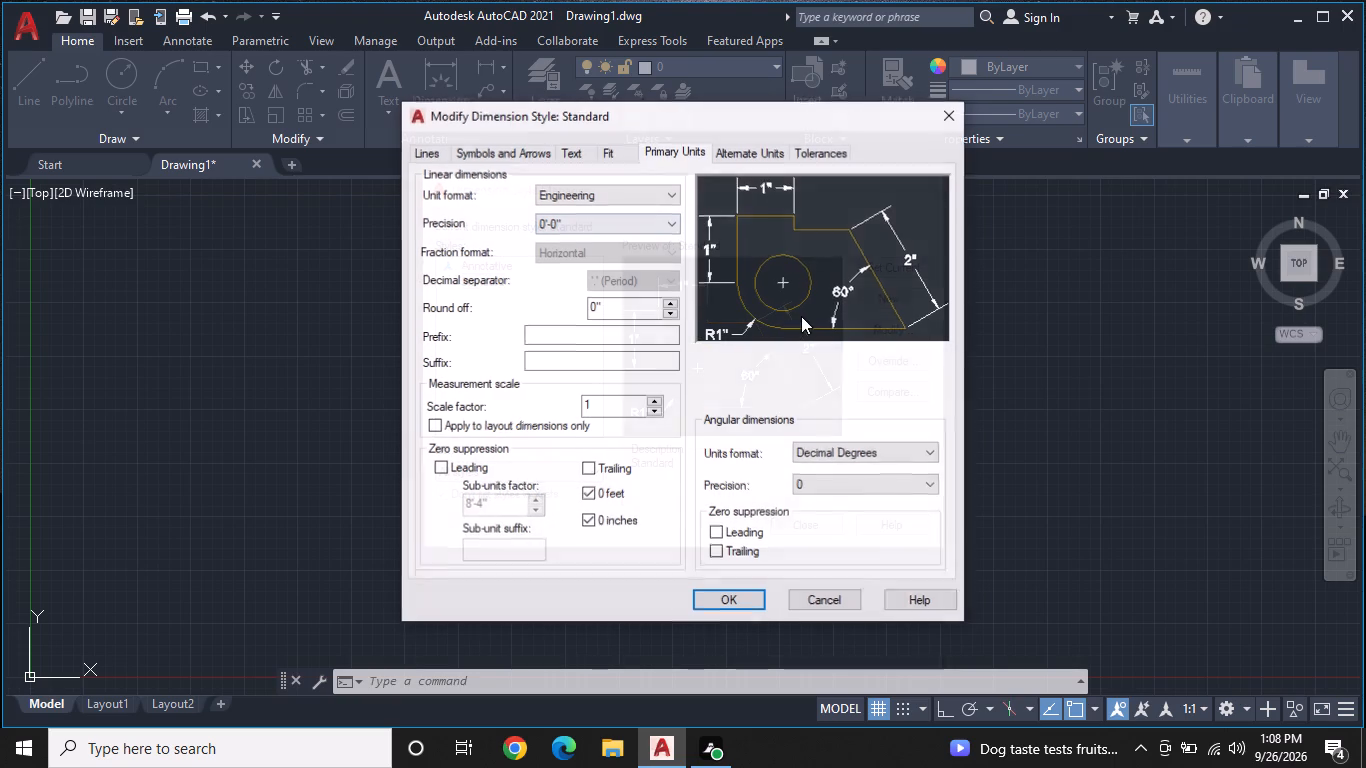
click(577, 160)
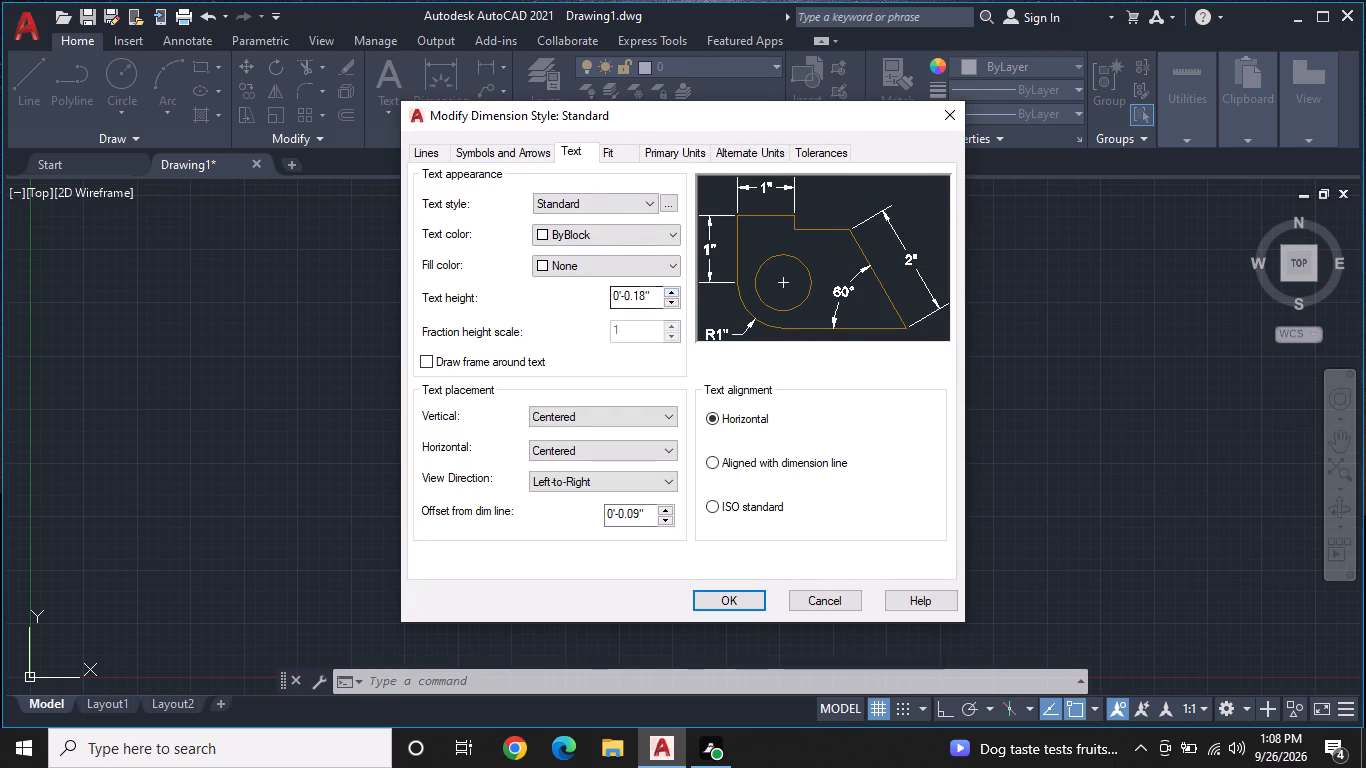
click(659, 297)
key(BackSpace)
key(BackSpace)
key(BackSpace)
key(BackSpace)
key(BackSpace)
key(BackSpace)
key(BackSpace)
key(BackSpace)
key(BackSpace)
key(BackSpace)
key(BackSpace)
key(BackSpace)
key(BackSpace)
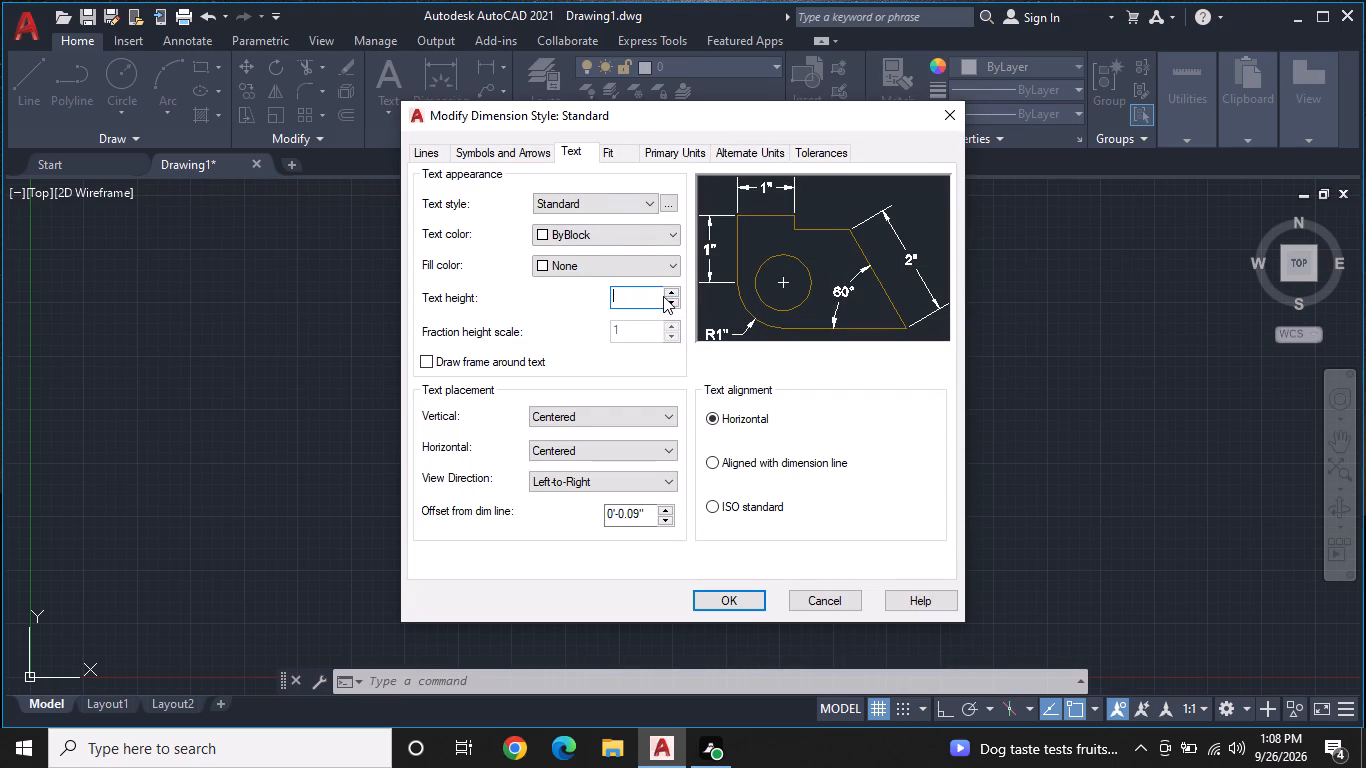
text(10)
key(Return)
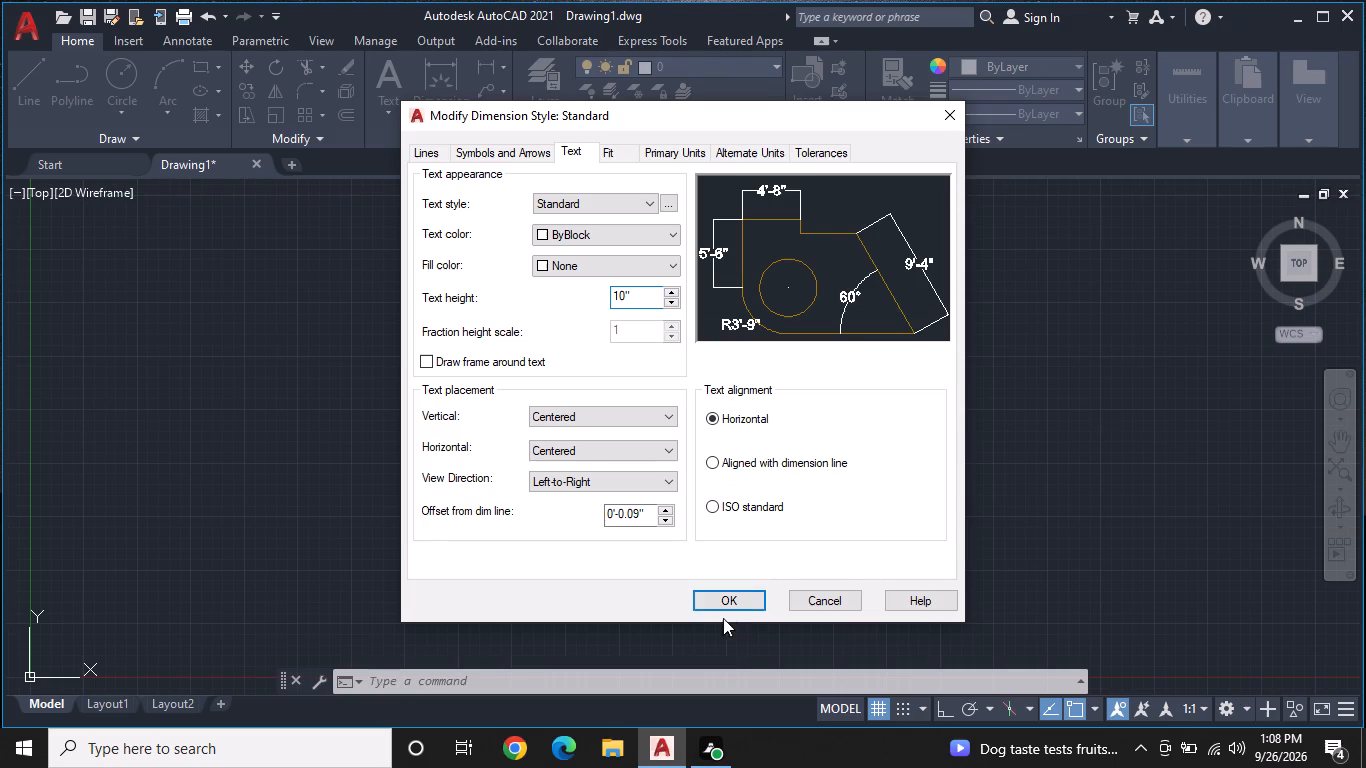
click(731, 606)
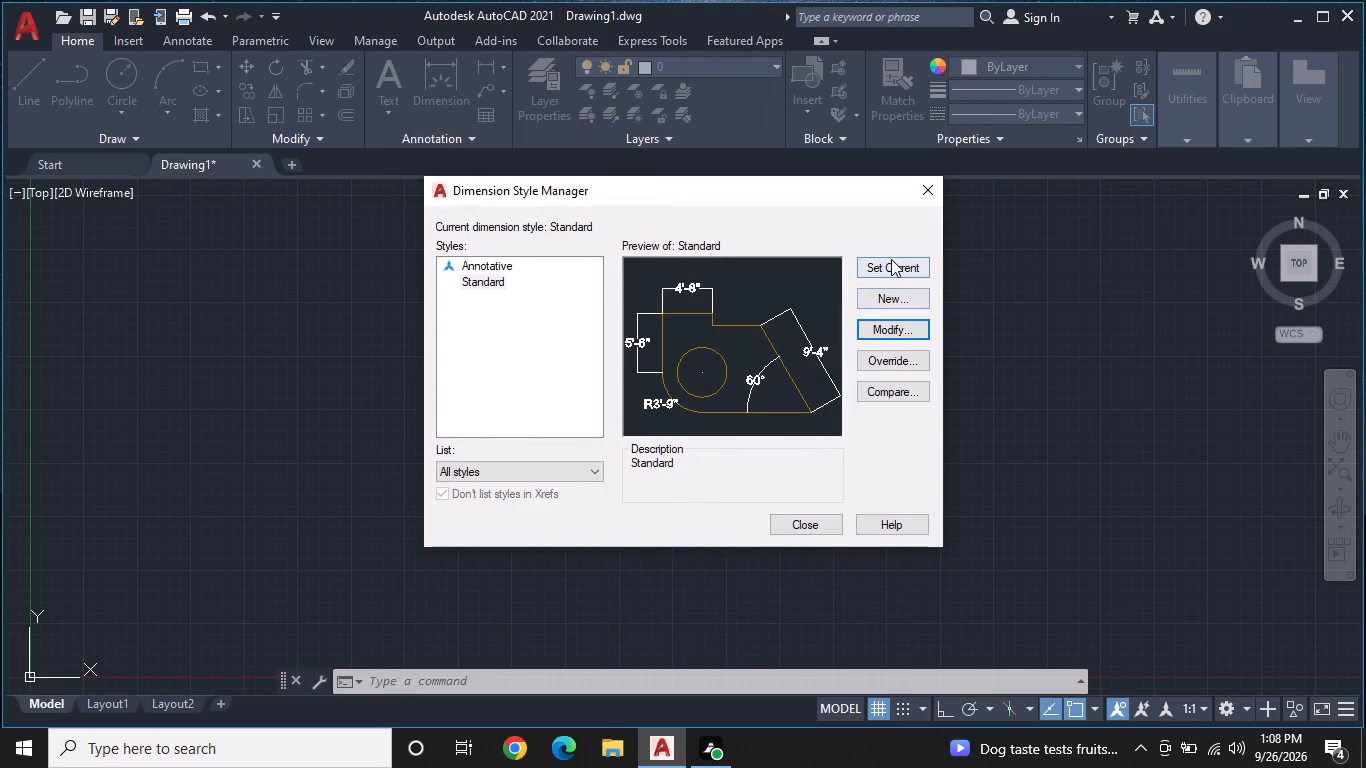
click(891, 259)
click(809, 531)
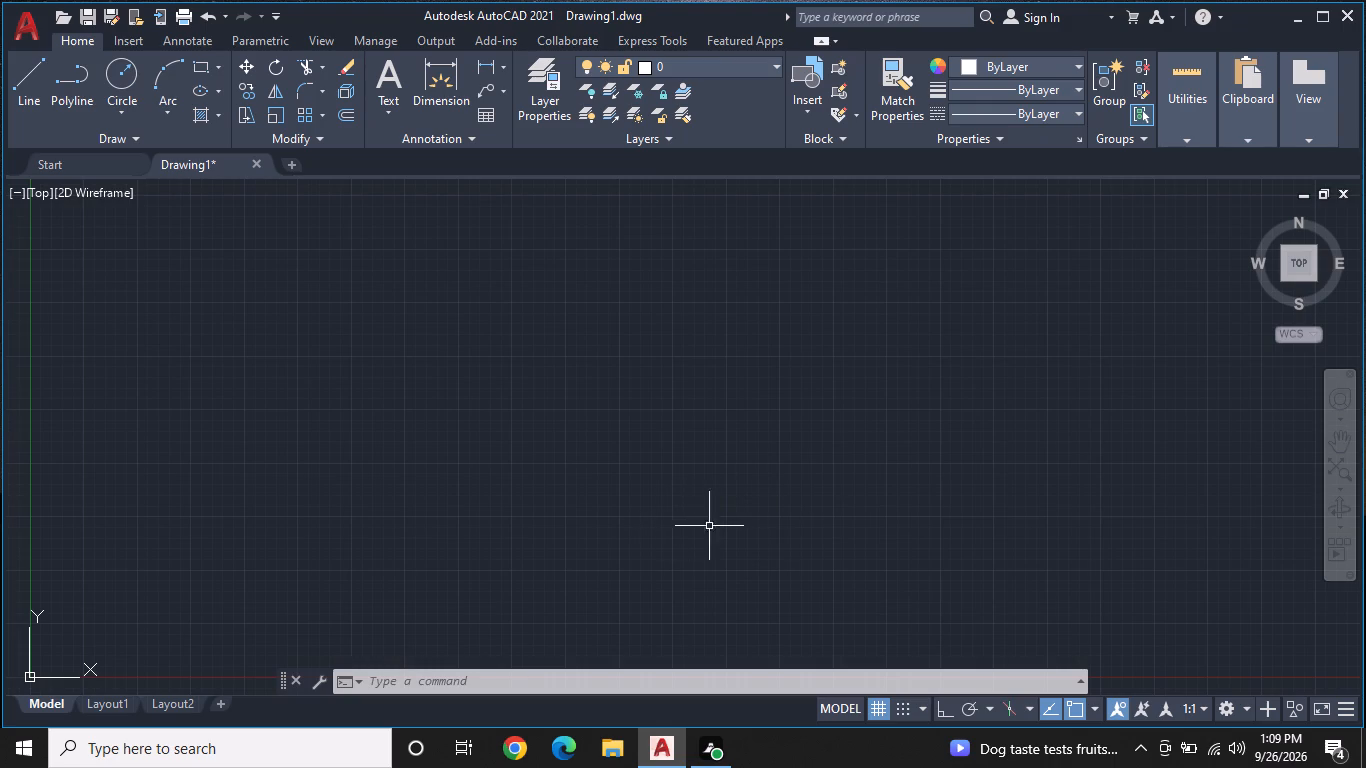
Draw a vertical line 7'7" long, running downward with Ortho on.
text(41)
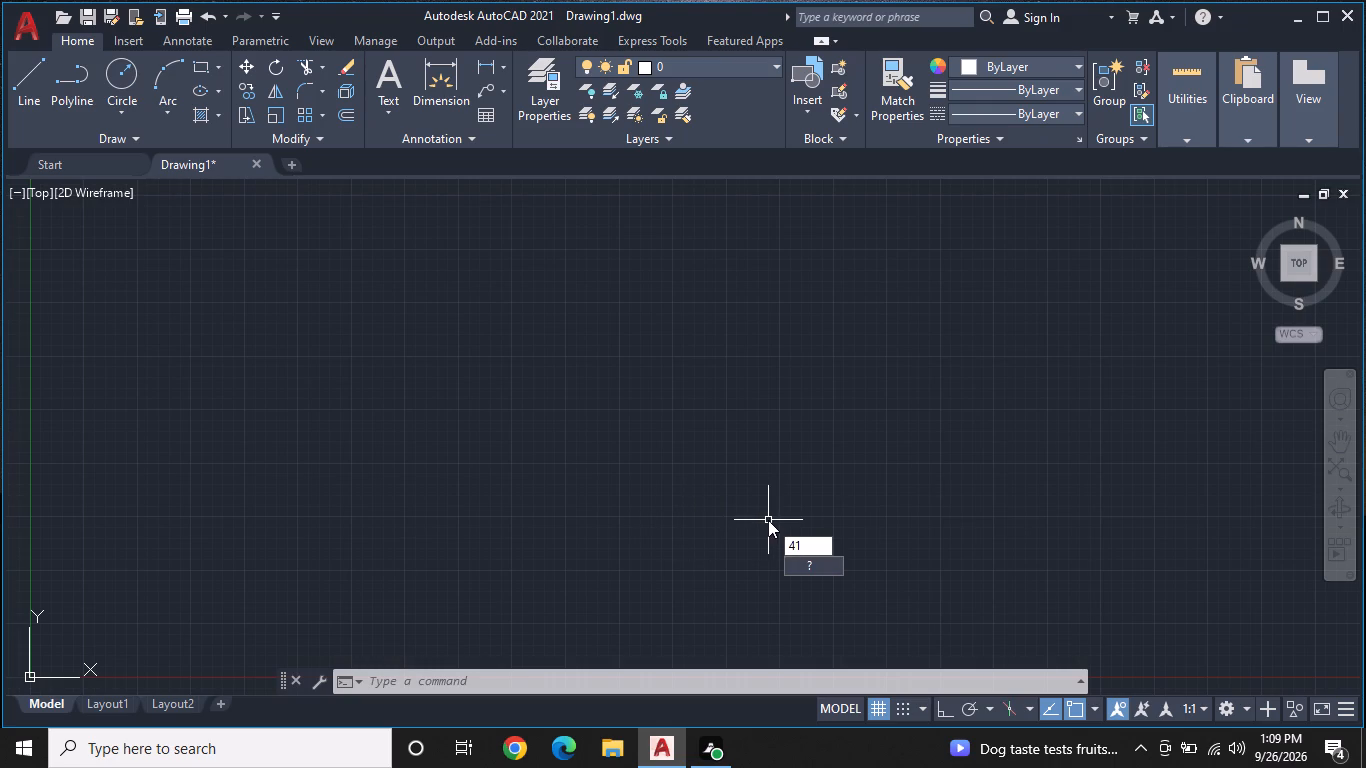
key(Escape)
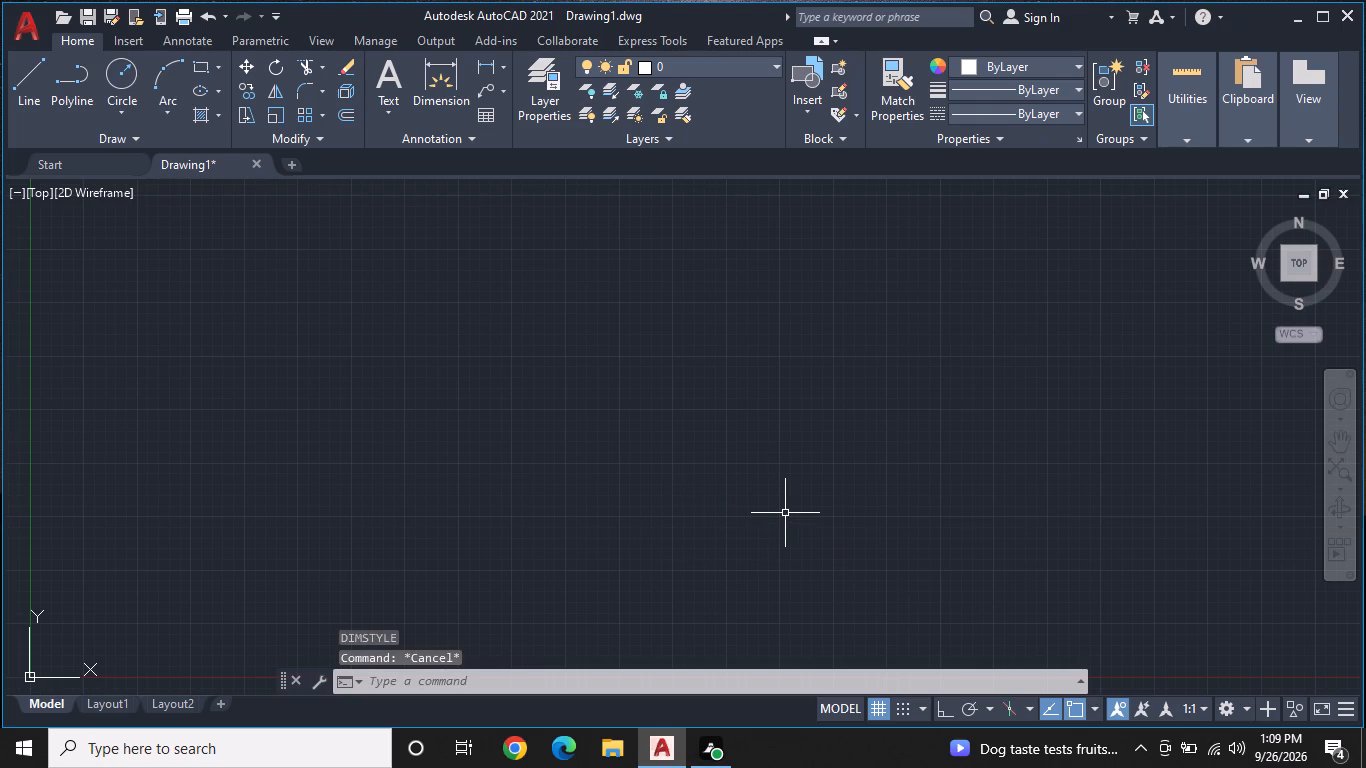
text(L)
key(space)
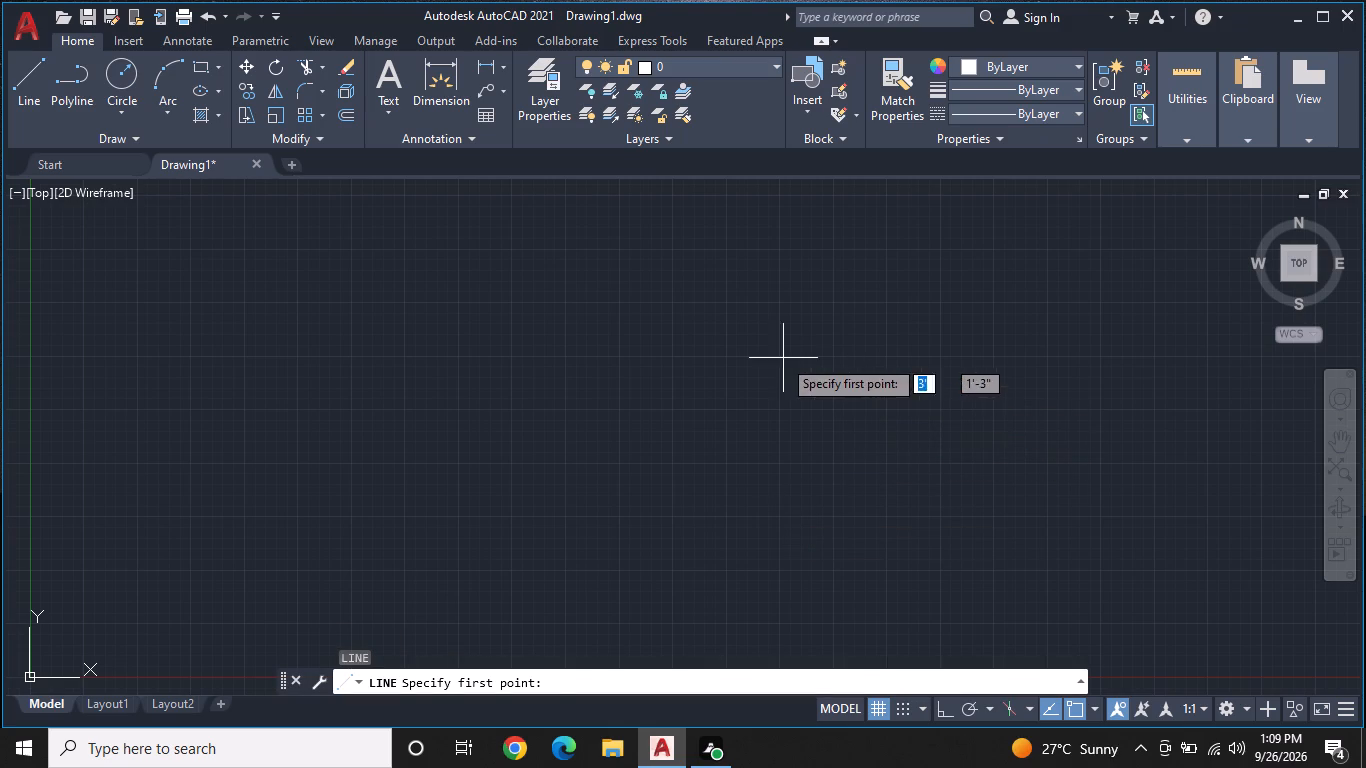
click(779, 314)
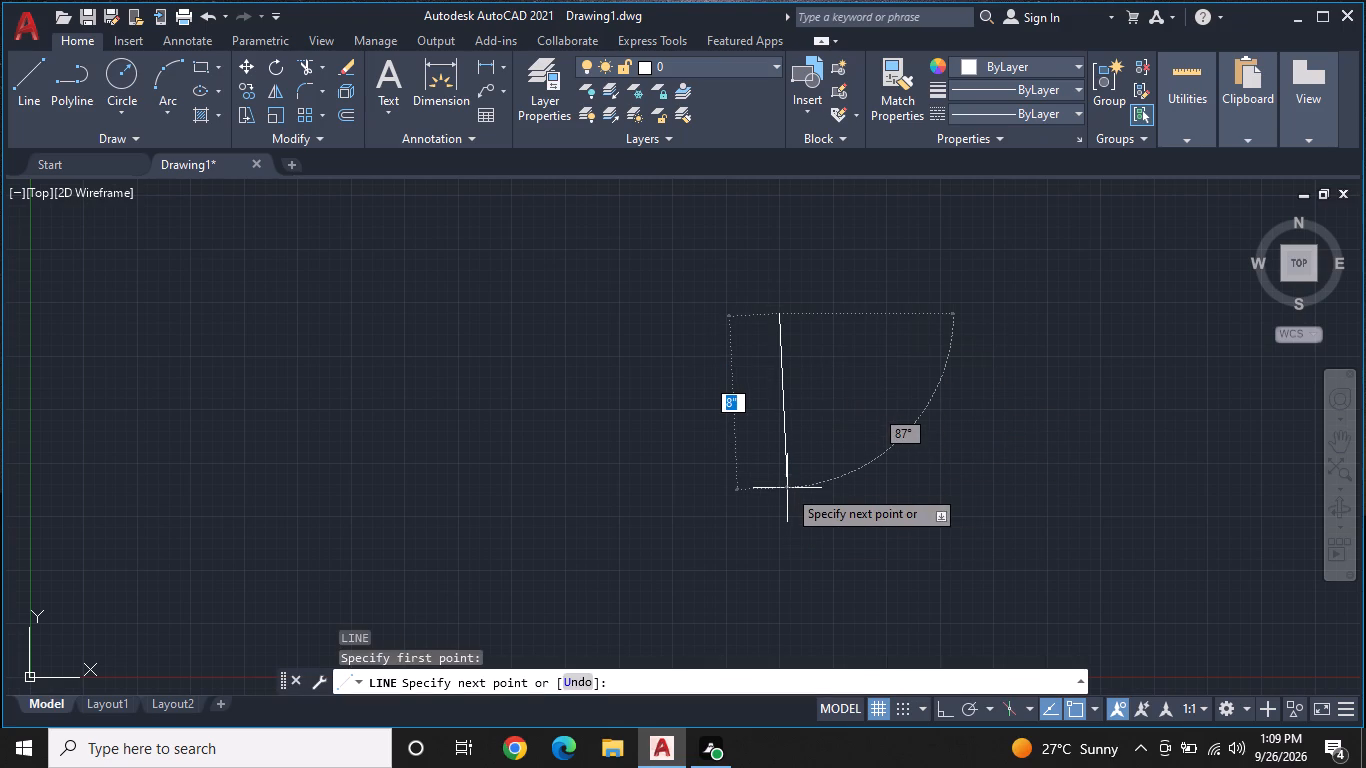
key(F8)
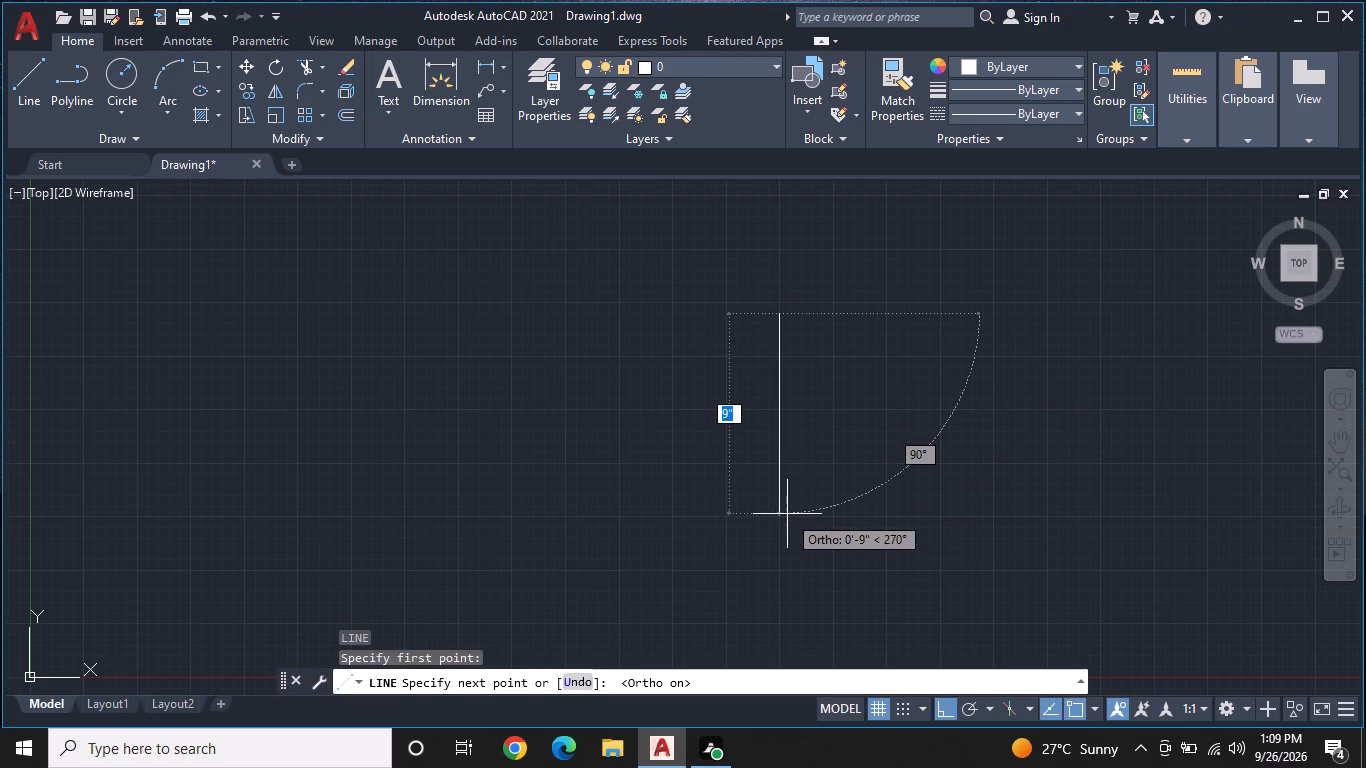
key(7)
text('7)
key(shift+quotedbl)
key(Return)
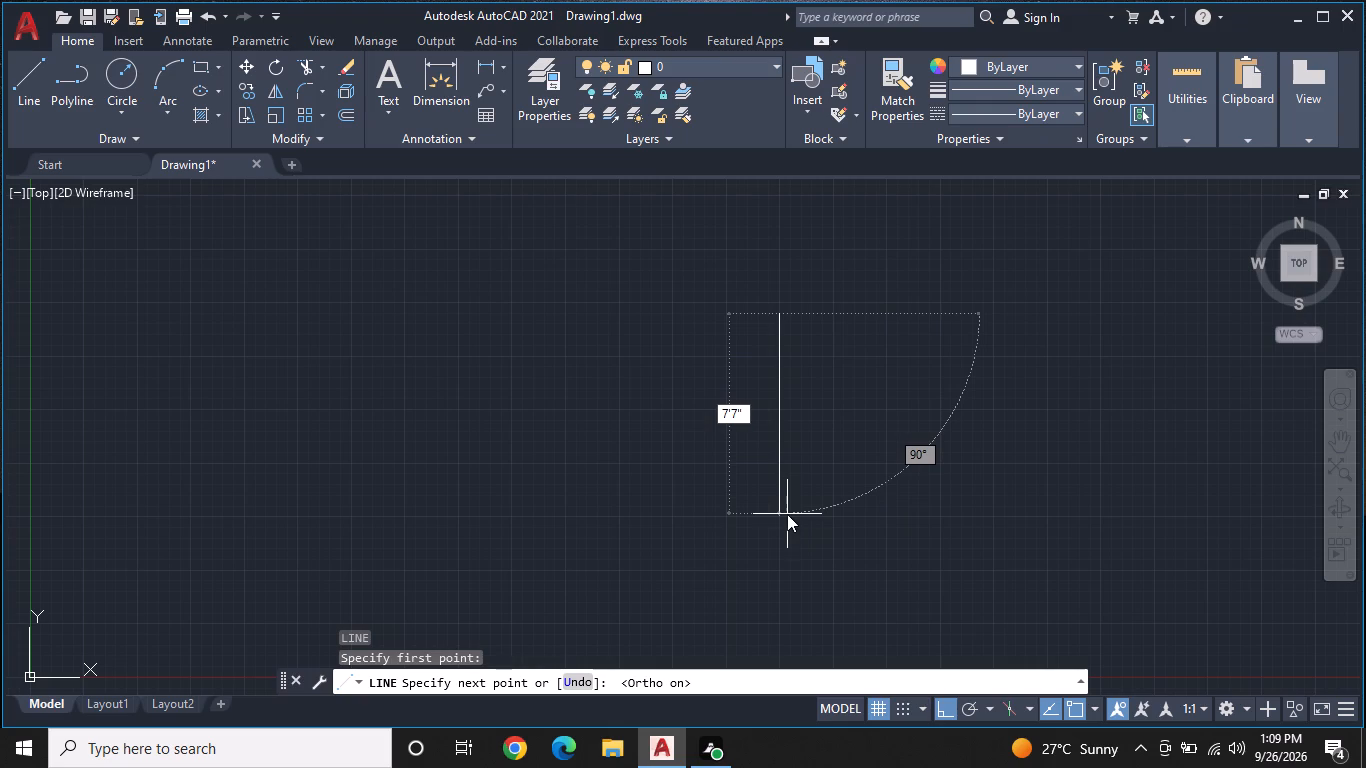
key(Escape)
Move the vertical line with Ortho off so its lower end sits at about X 13'-6", Y 4'-5".
scroll(787, 514, down, 3)
scroll(787, 514, up, 1)
middle_drag(786, 514, 790, 400)
scroll(791, 394, down, 2)
click(788, 487)
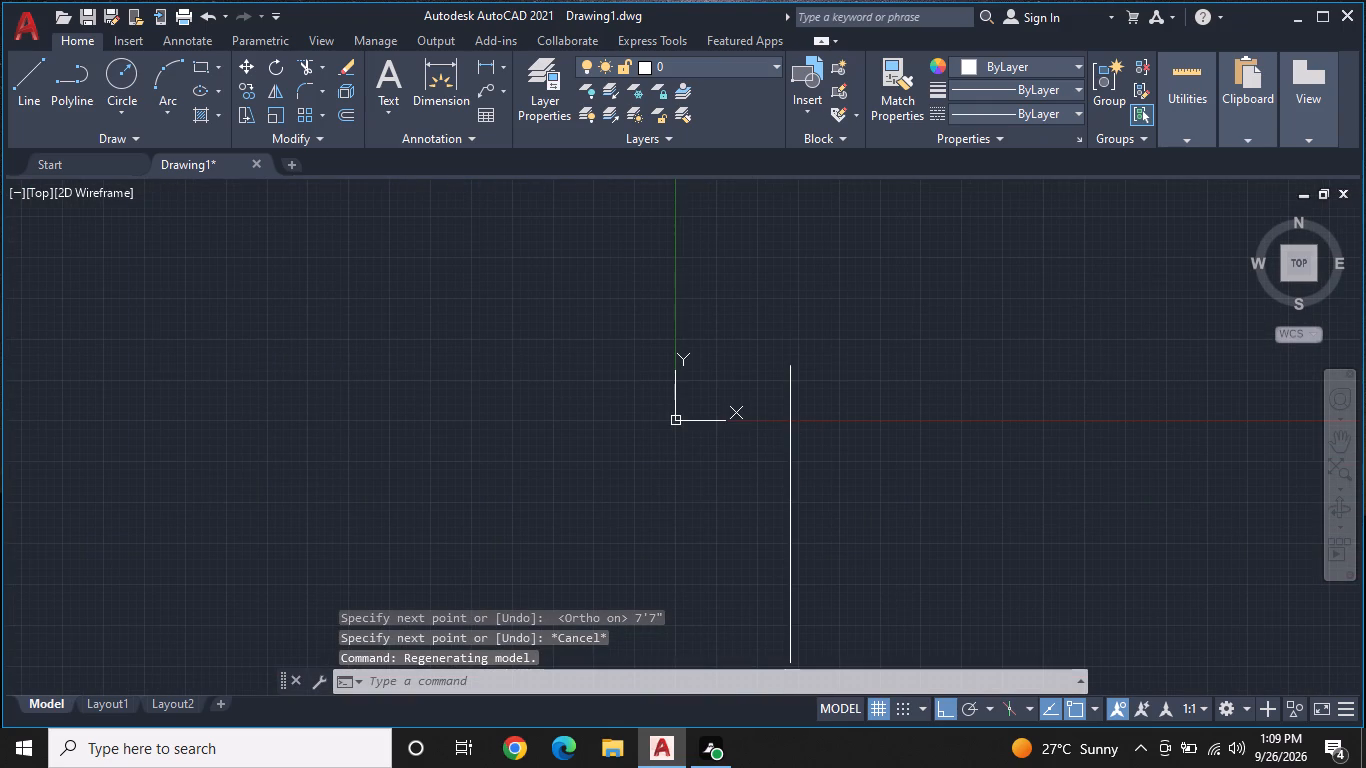
click(787, 516)
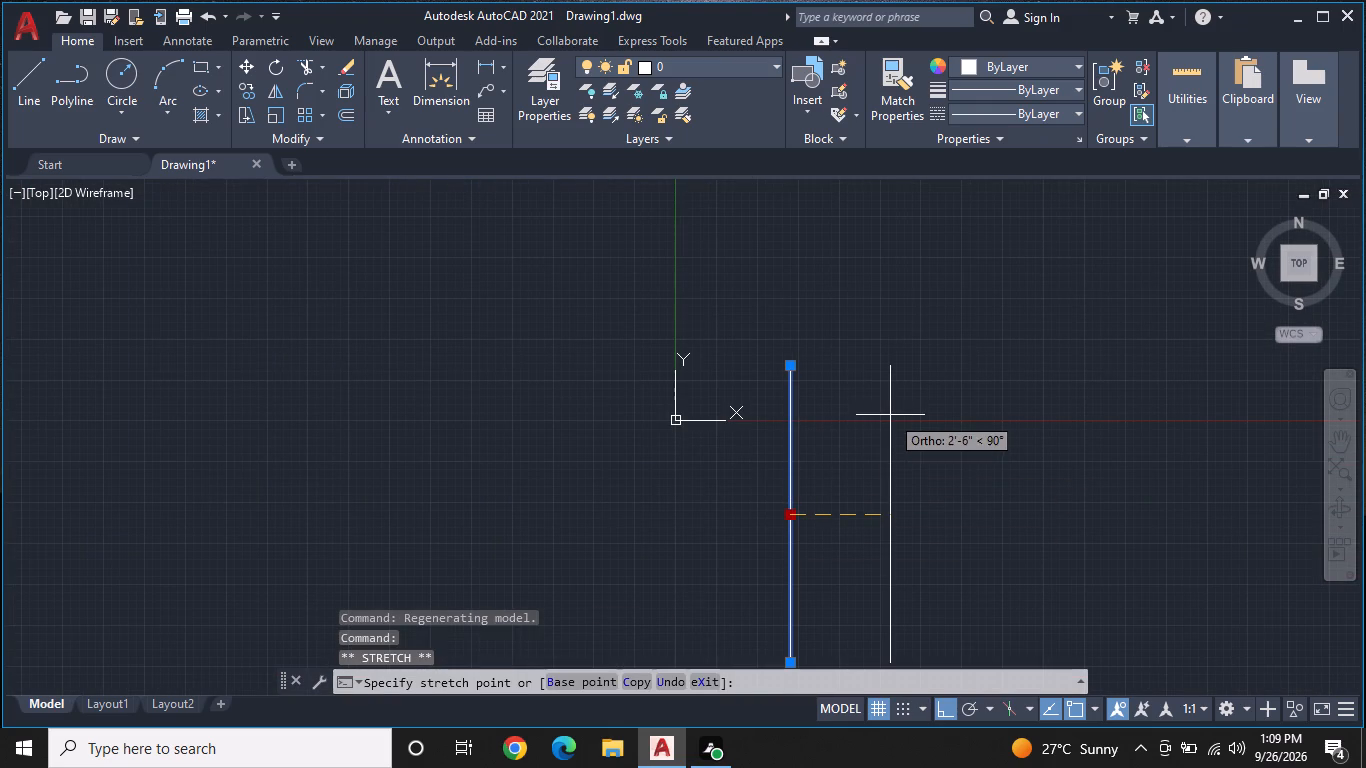
key(F8)
middle_drag(981, 356, 981, 375)
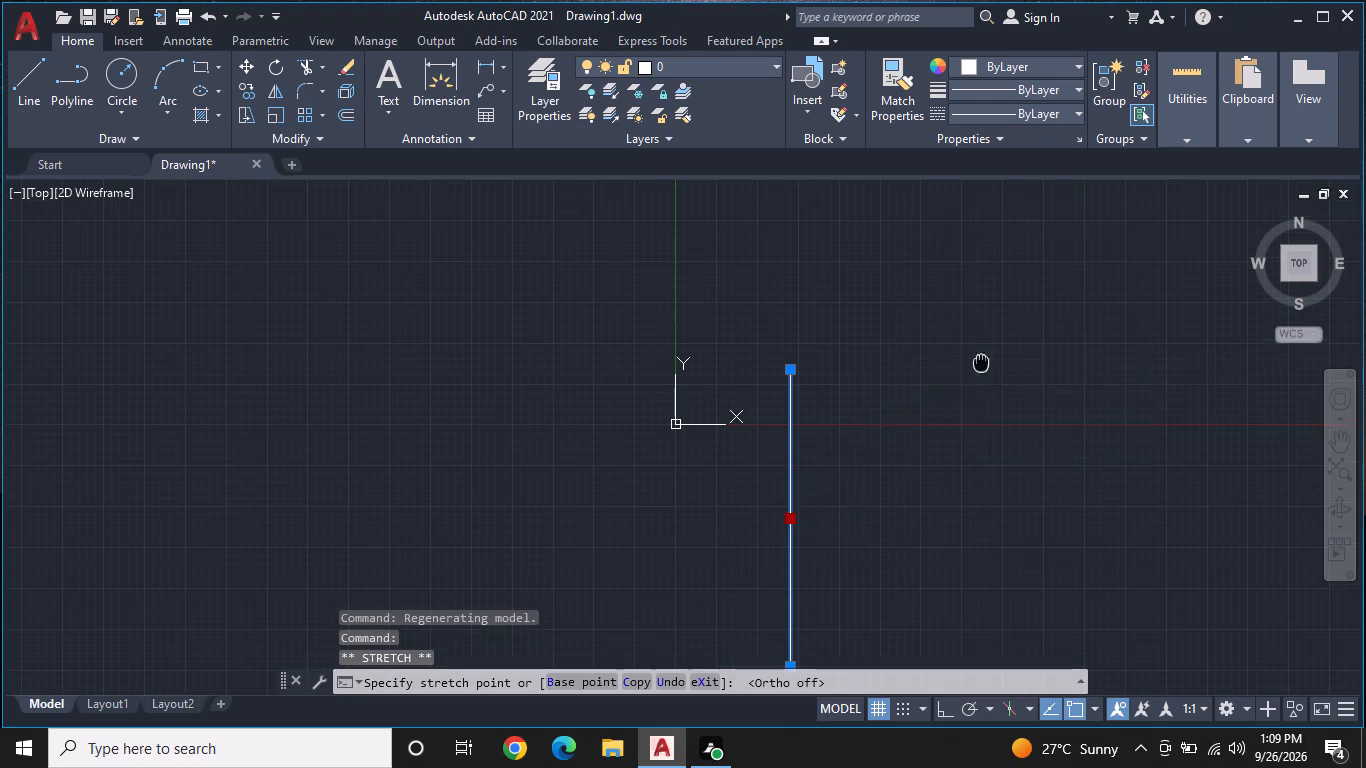
middle_drag(981, 375, 829, 628)
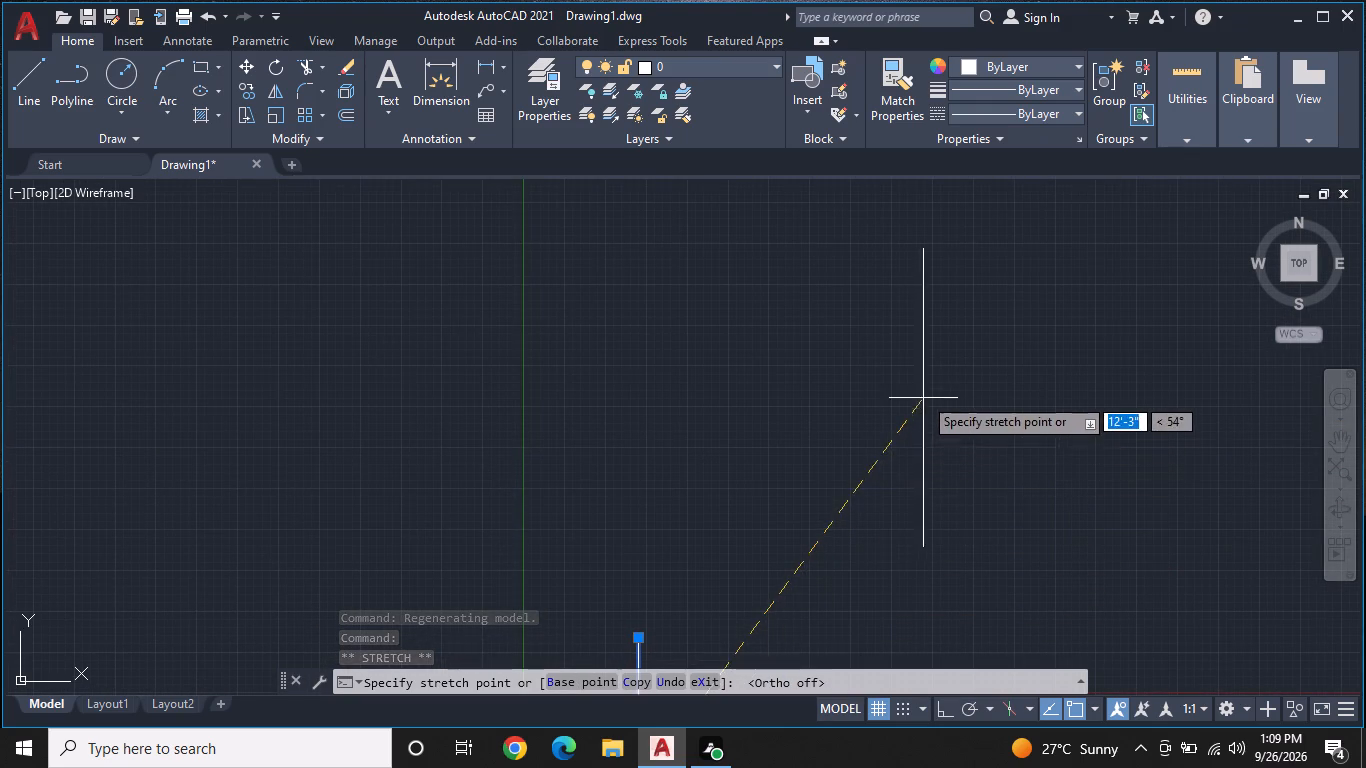
click(1054, 371)
middle_drag(1062, 378, 820, 470)
key(Escape)
From the vertical line's lower end, draw lines 7'3" right, 7'7" up and back to its upper end, closing the rectangle.
middle_drag(842, 511, 842, 440)
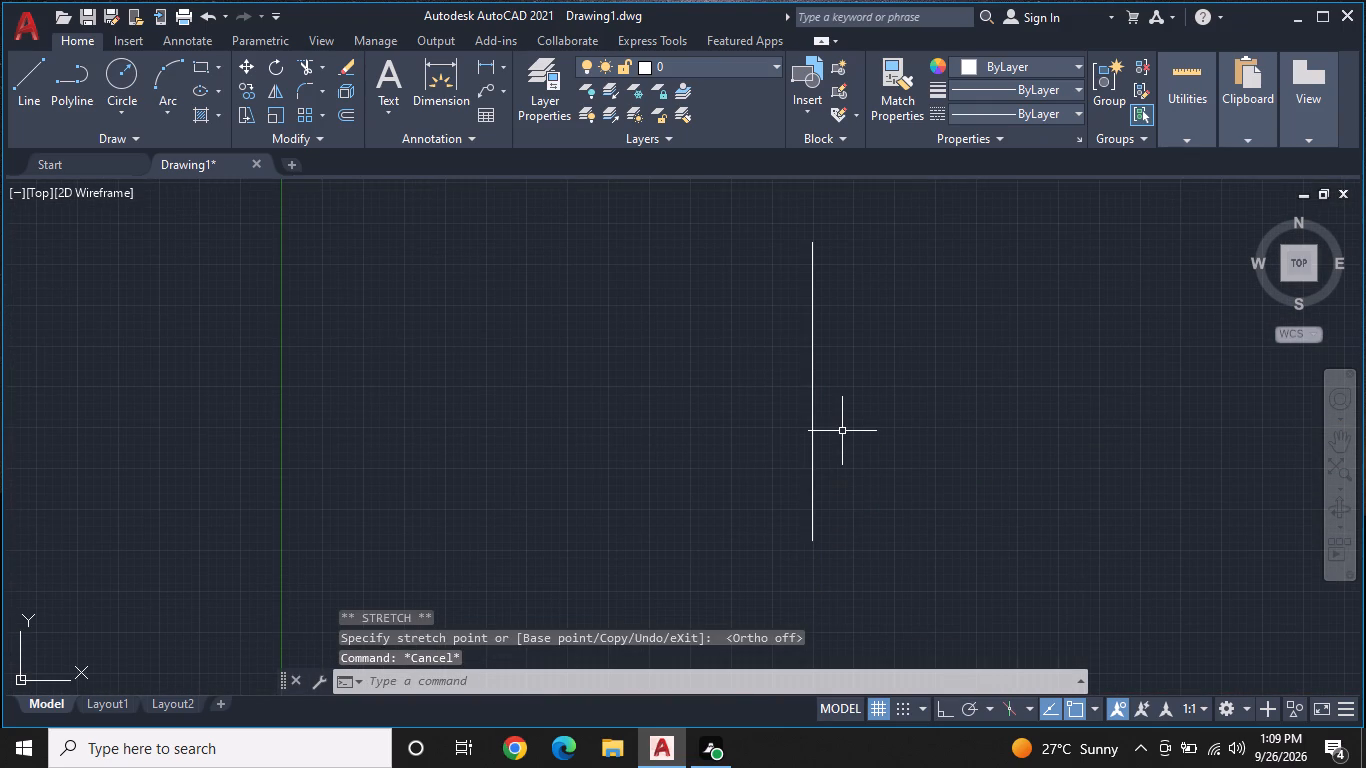
key(k)
key(Escape)
text(L)
key(space)
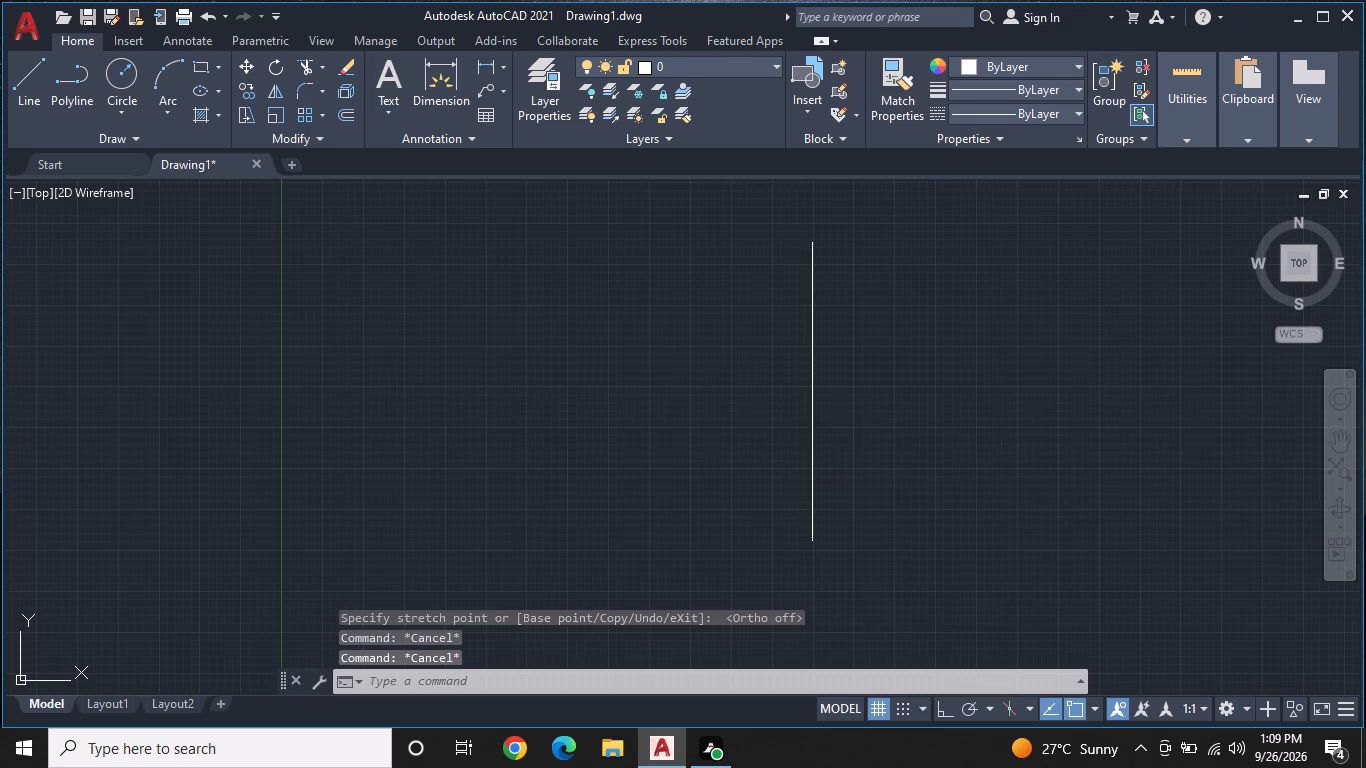
click(807, 539)
key(F8)
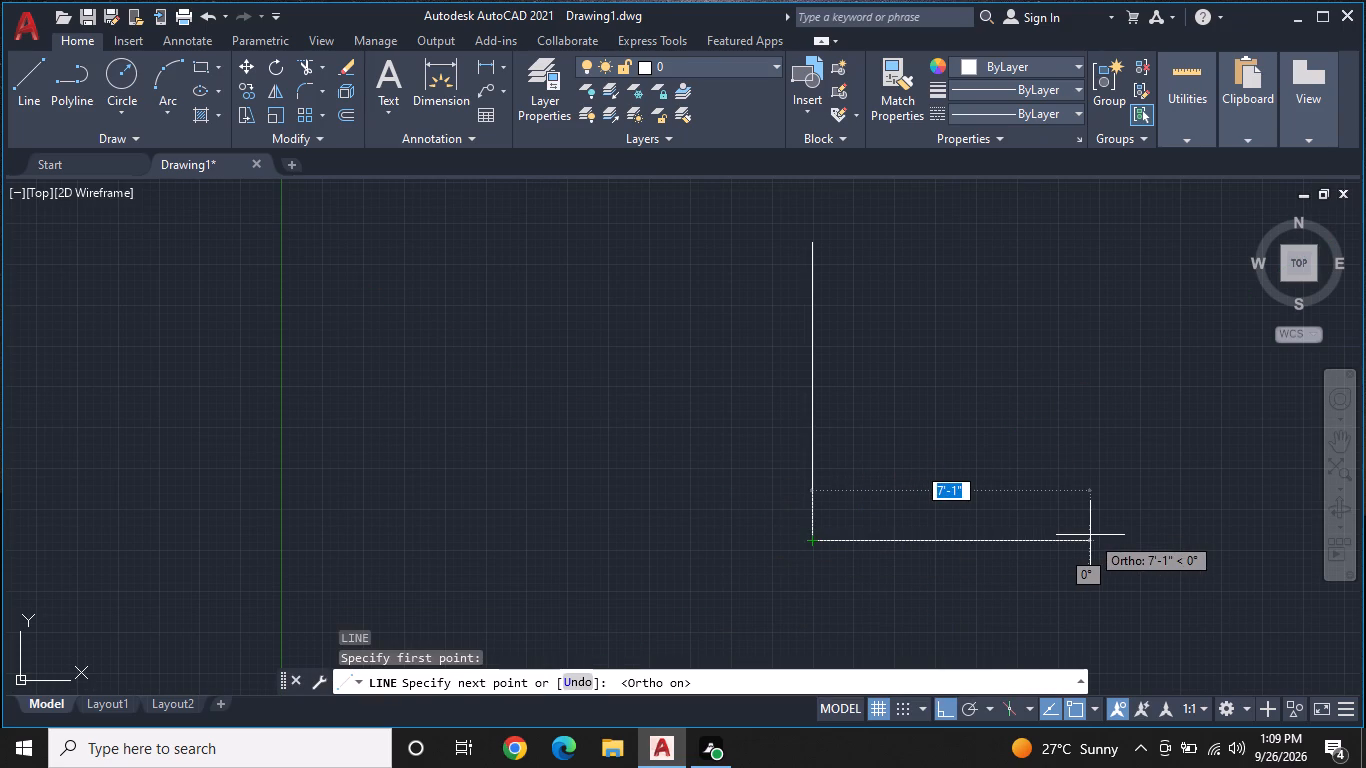
key(7)
key(apostrophe)
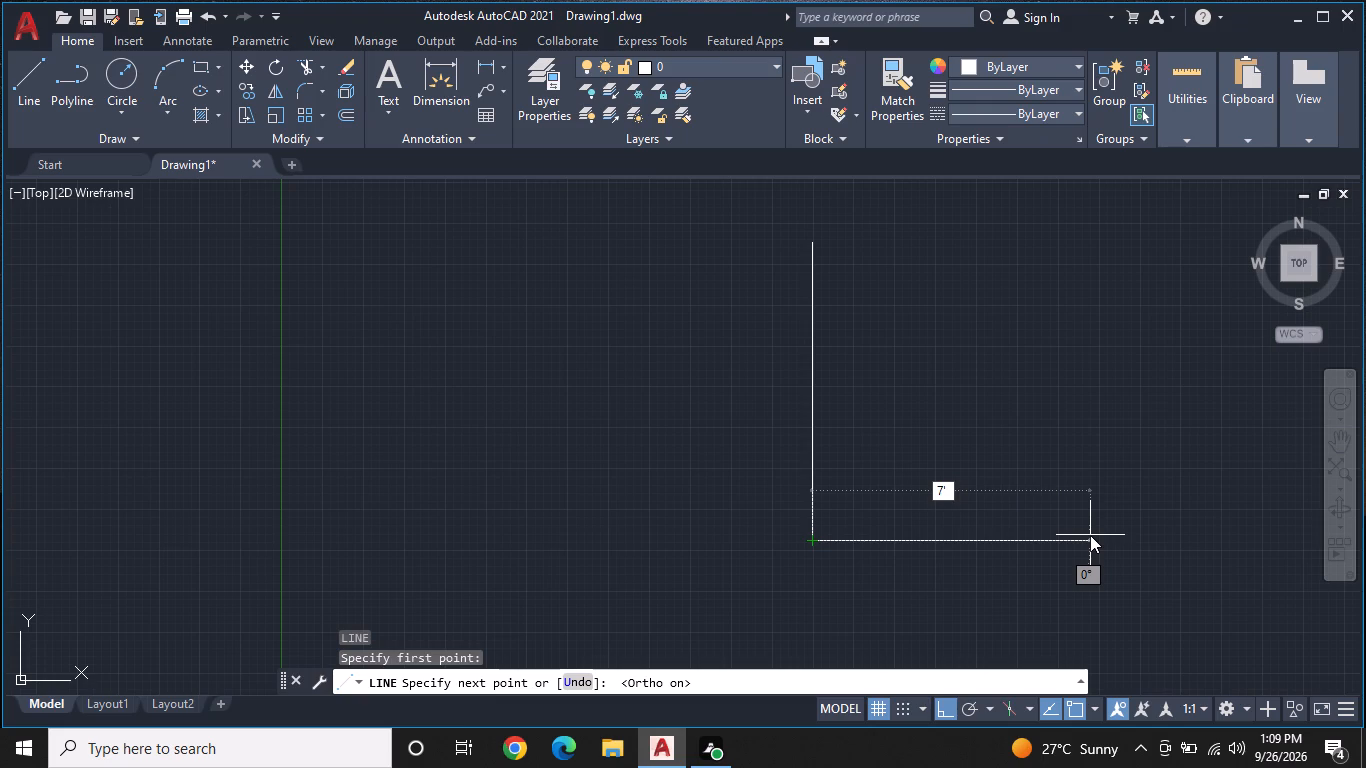
key(3)
key(shift+quotedbl)
key(Return)
text(7'7")
key(Return)
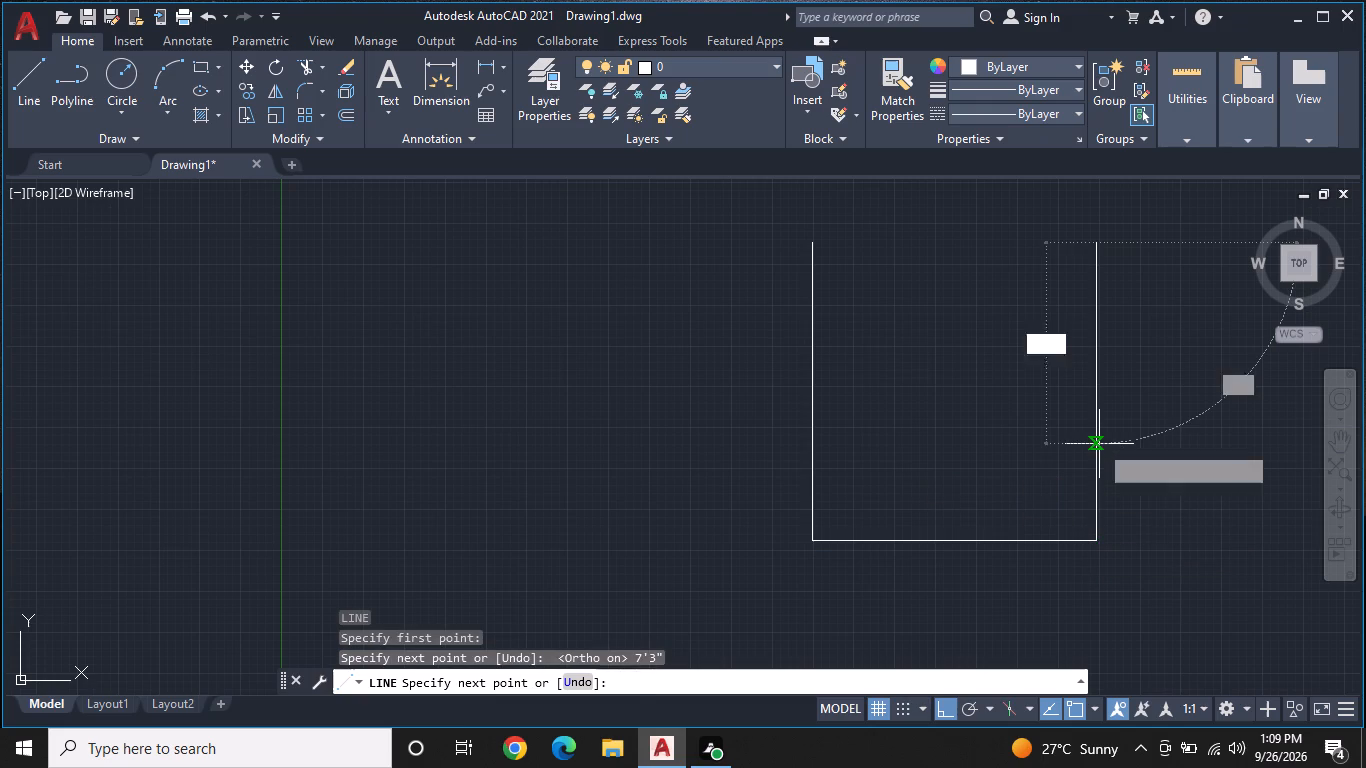
click(809, 245)
key(Escape)
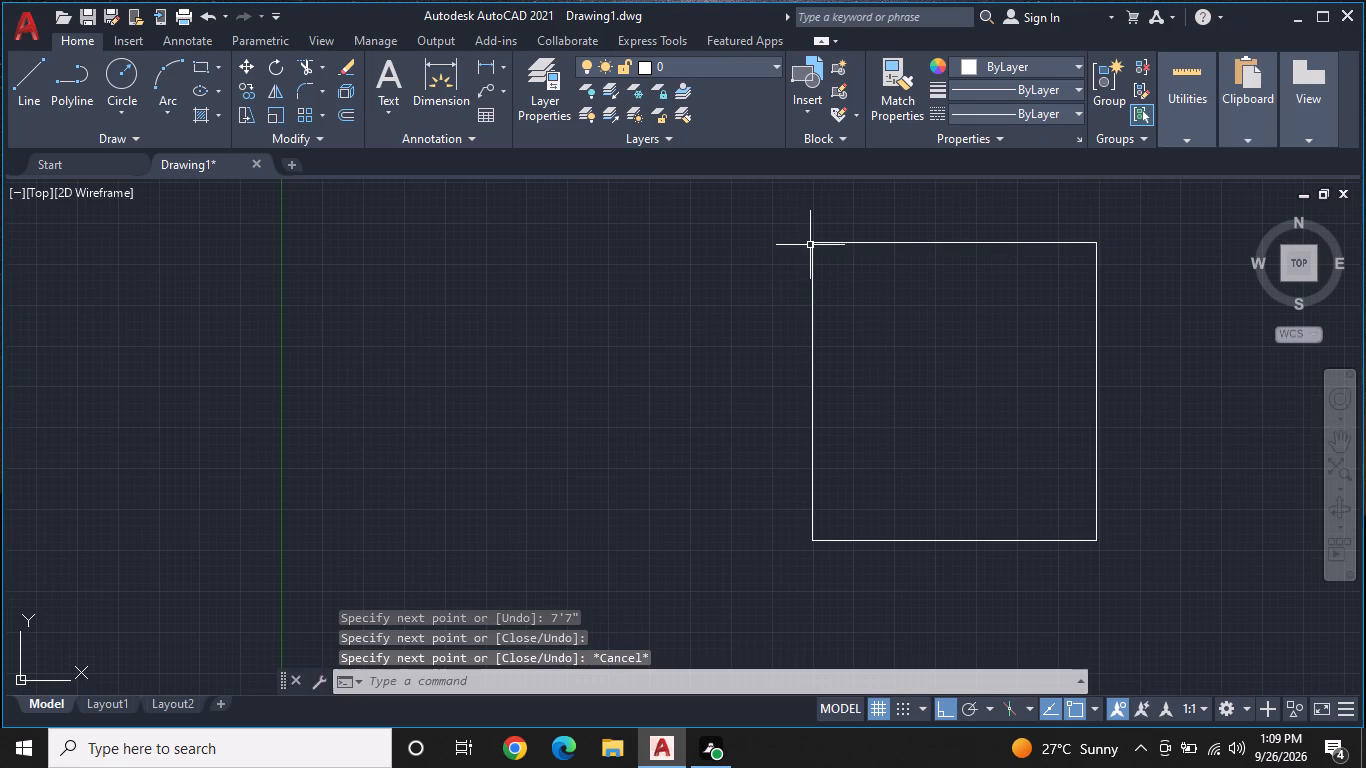
Offset the rectangle's top and right sides 9" outward.
middle_drag(781, 395, 664, 412)
scroll(671, 402, down, 1)
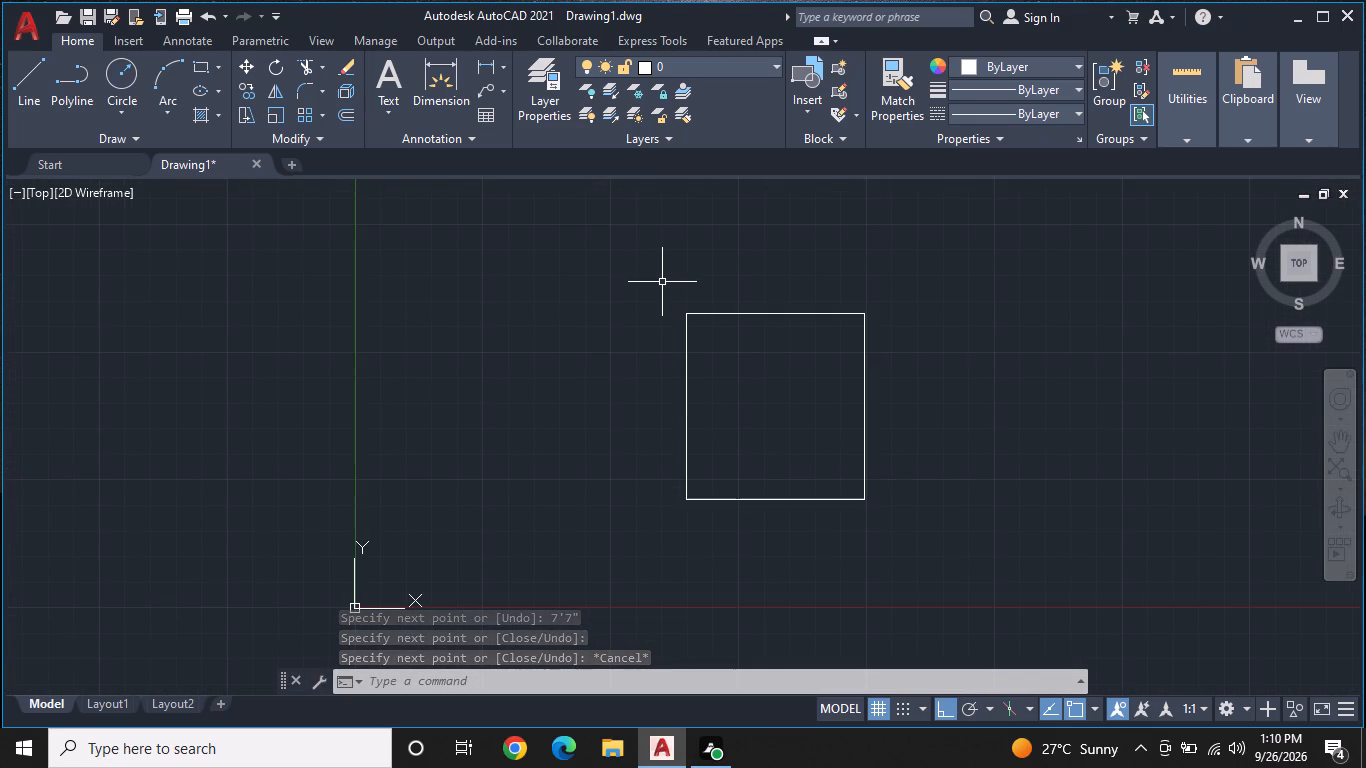
text(OF)
key(space)
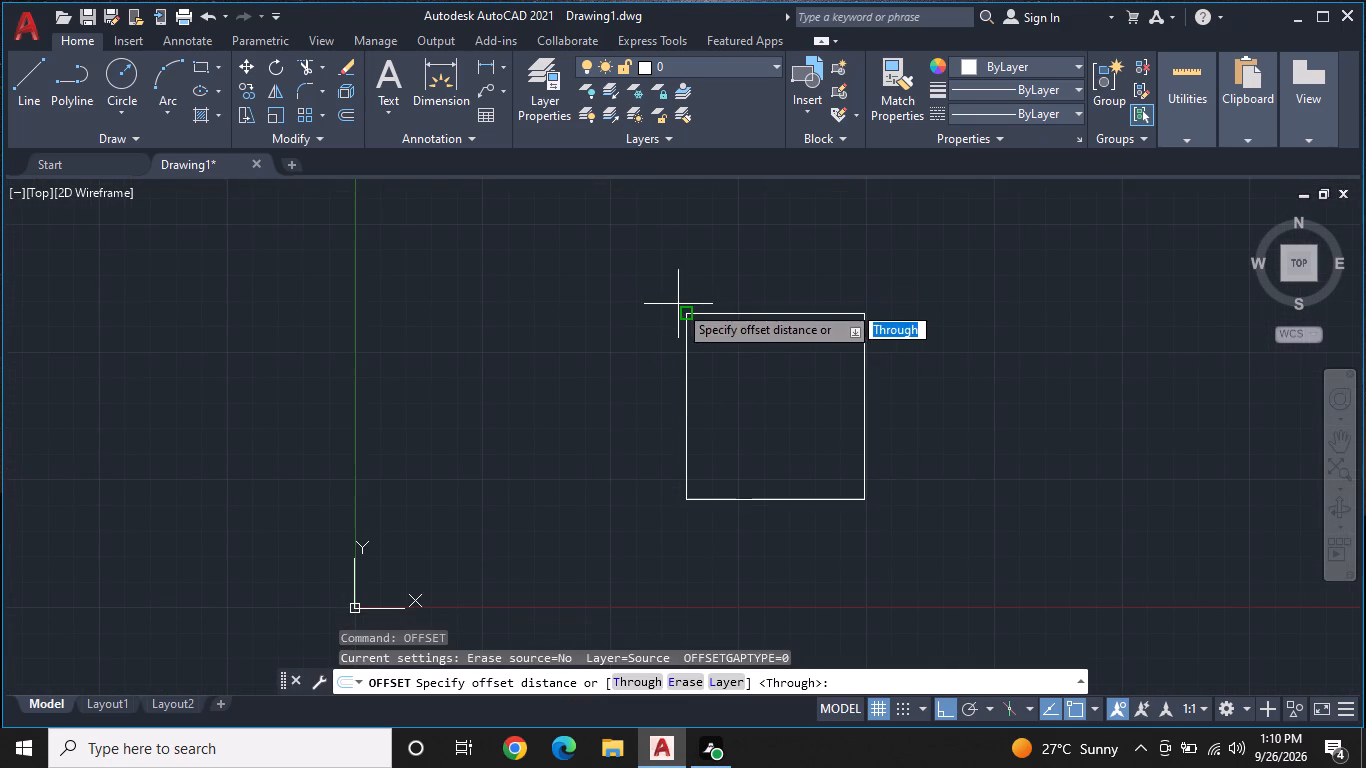
key(9)
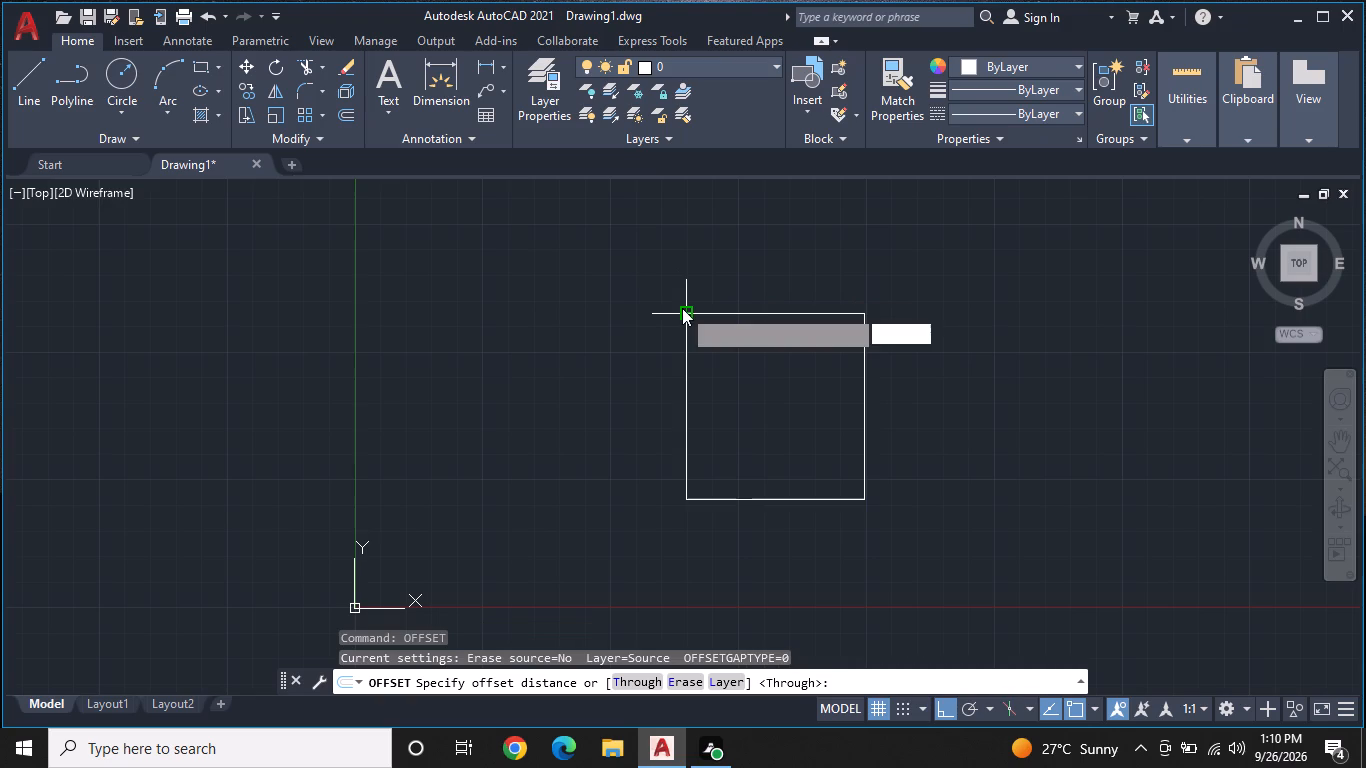
key(shift+quotedbl)
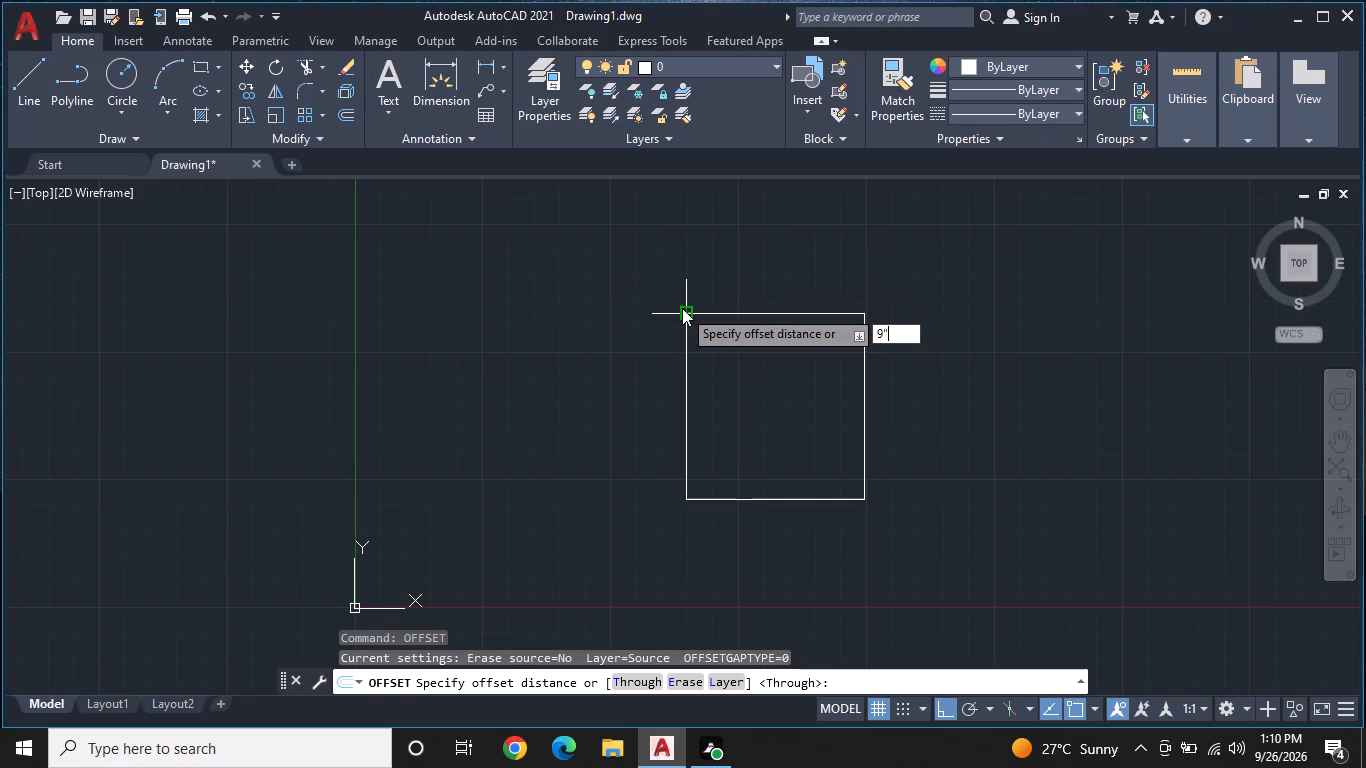
key(Return)
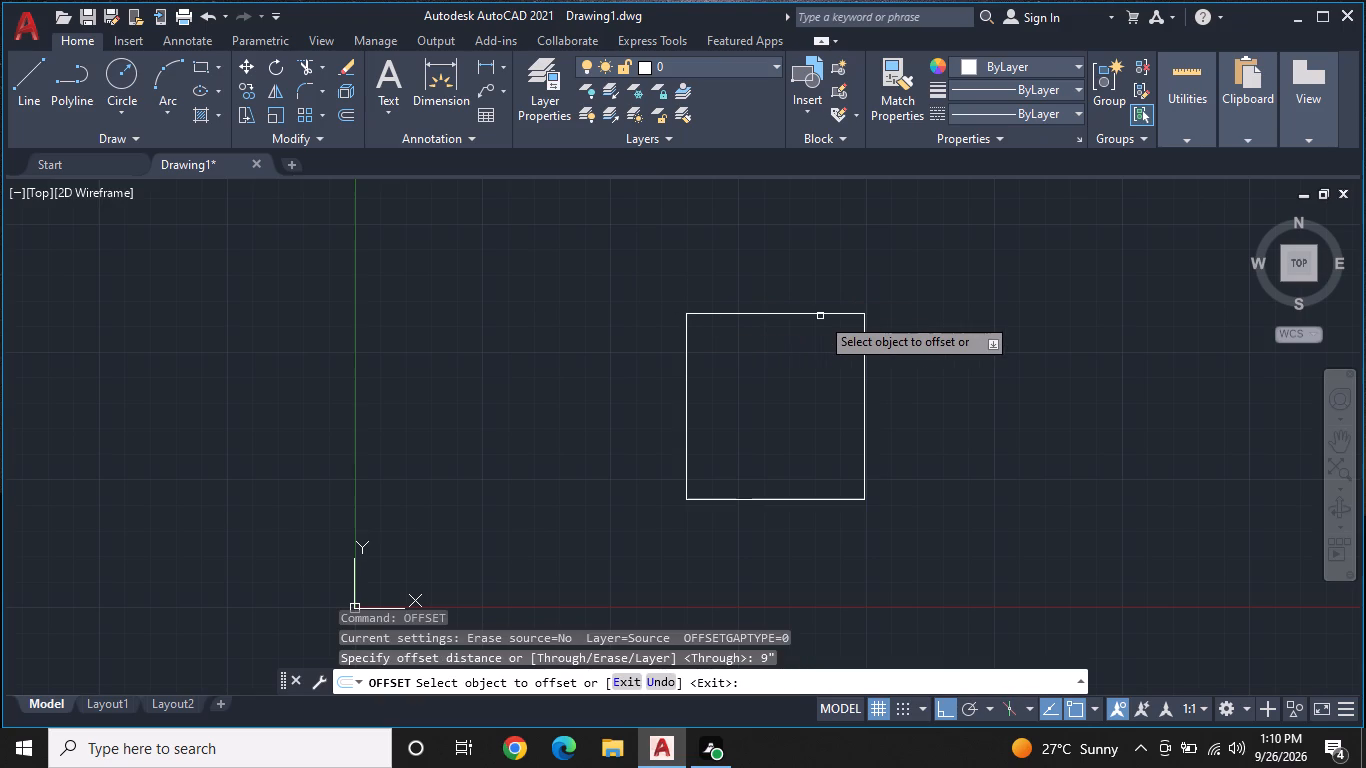
click(820, 316)
click(826, 268)
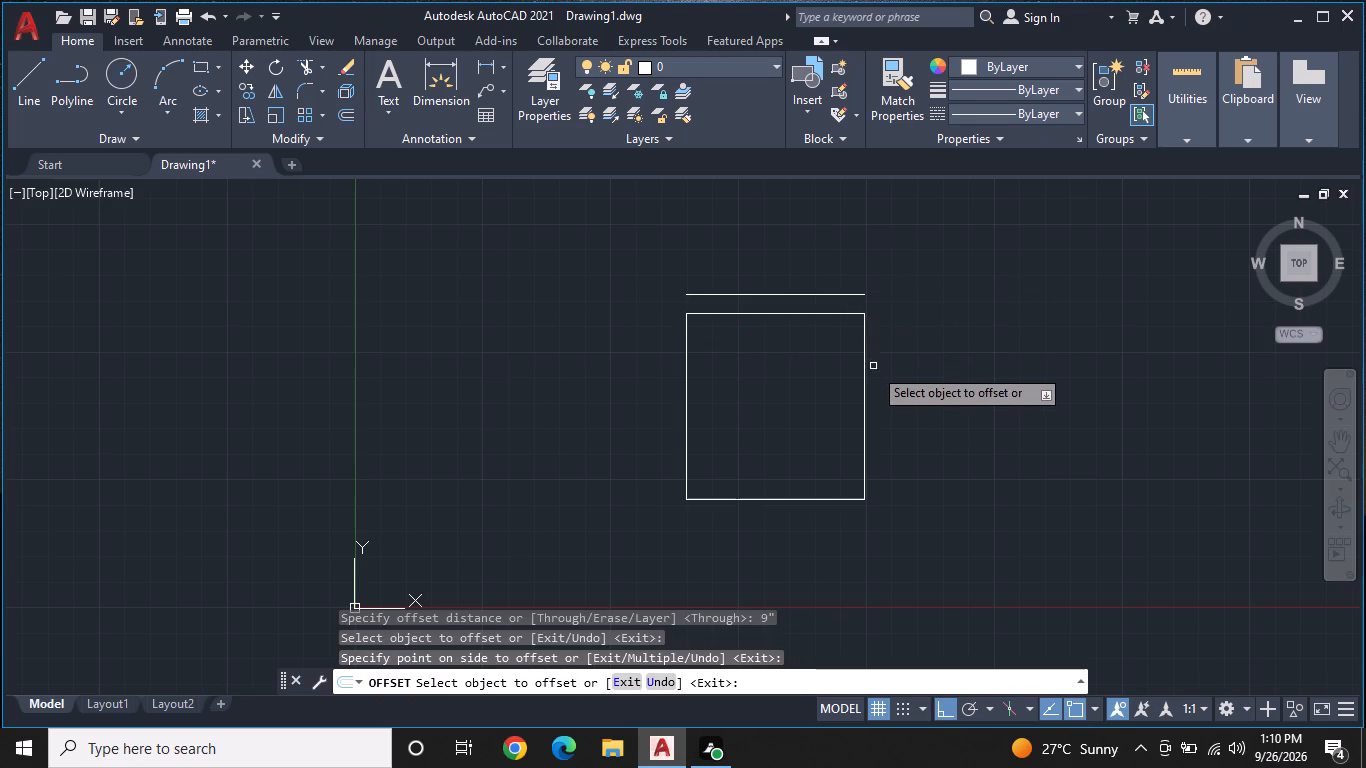
click(868, 375)
click(865, 379)
click(938, 366)
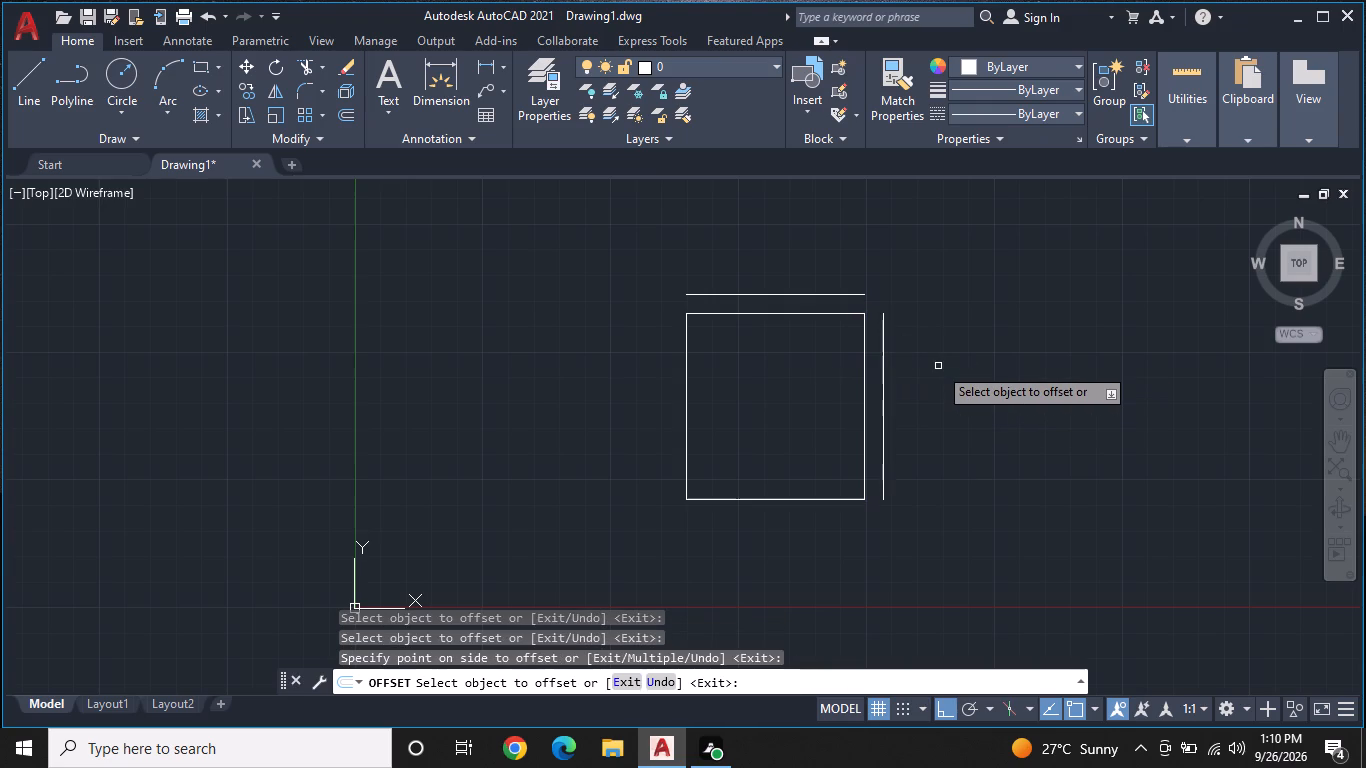
Offset the rectangle's bottom and left sides 5" outward.
middle_drag(930, 359, 880, 340)
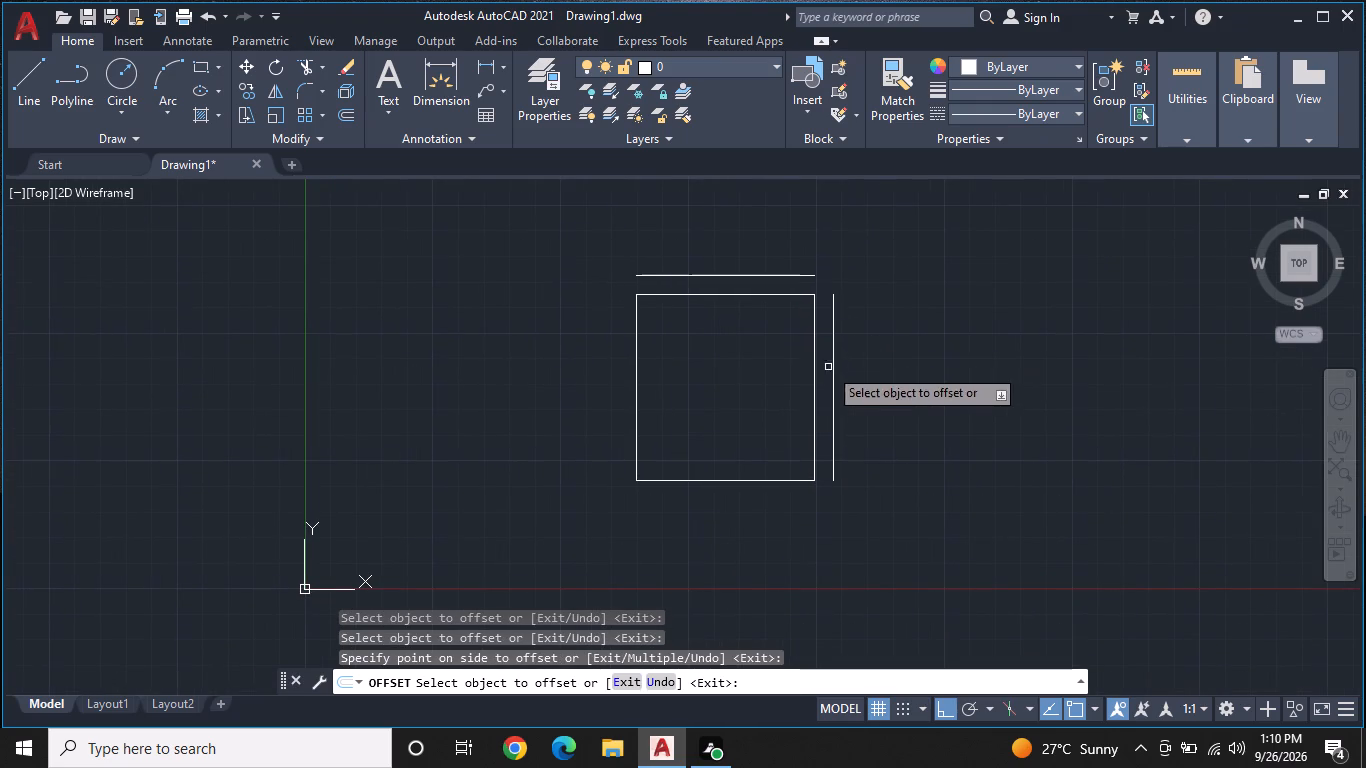
click(741, 483)
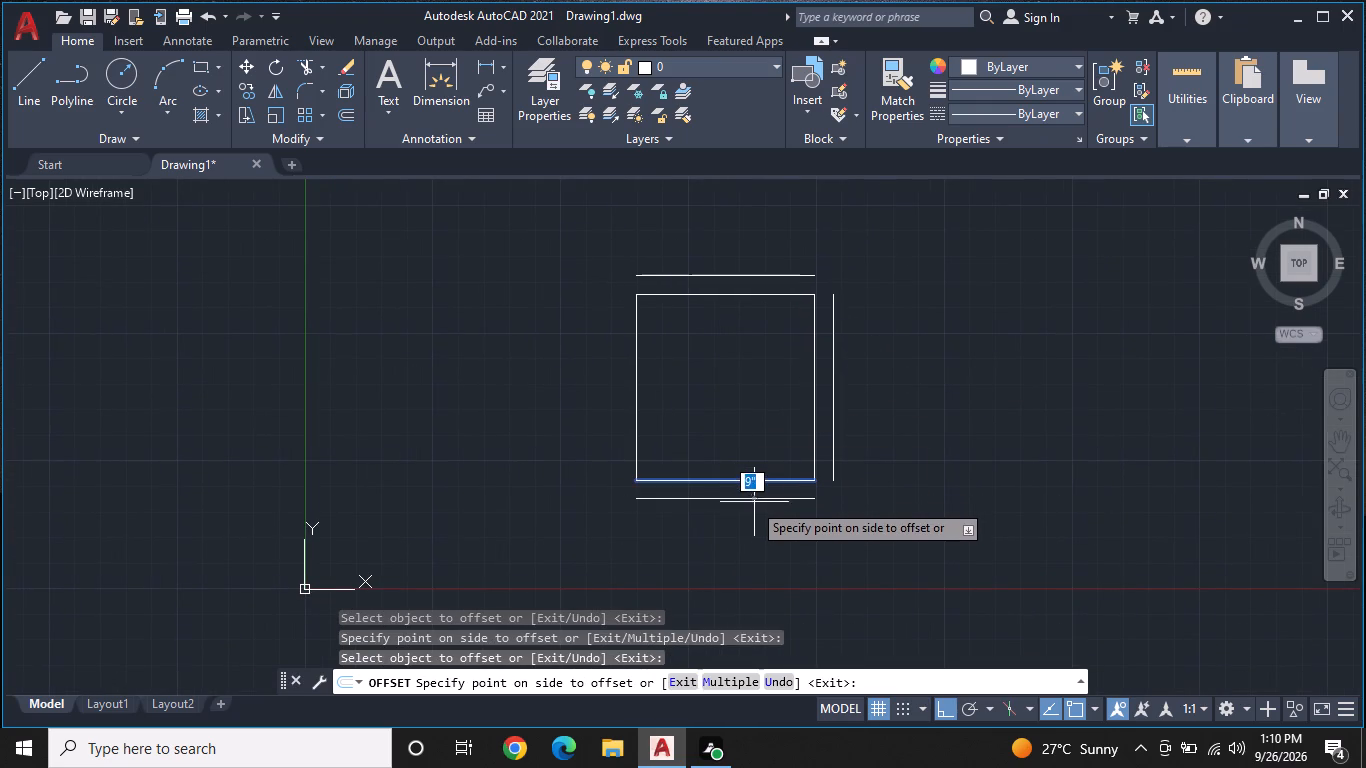
key(5)
key(shift+quotedbl)
key(Return)
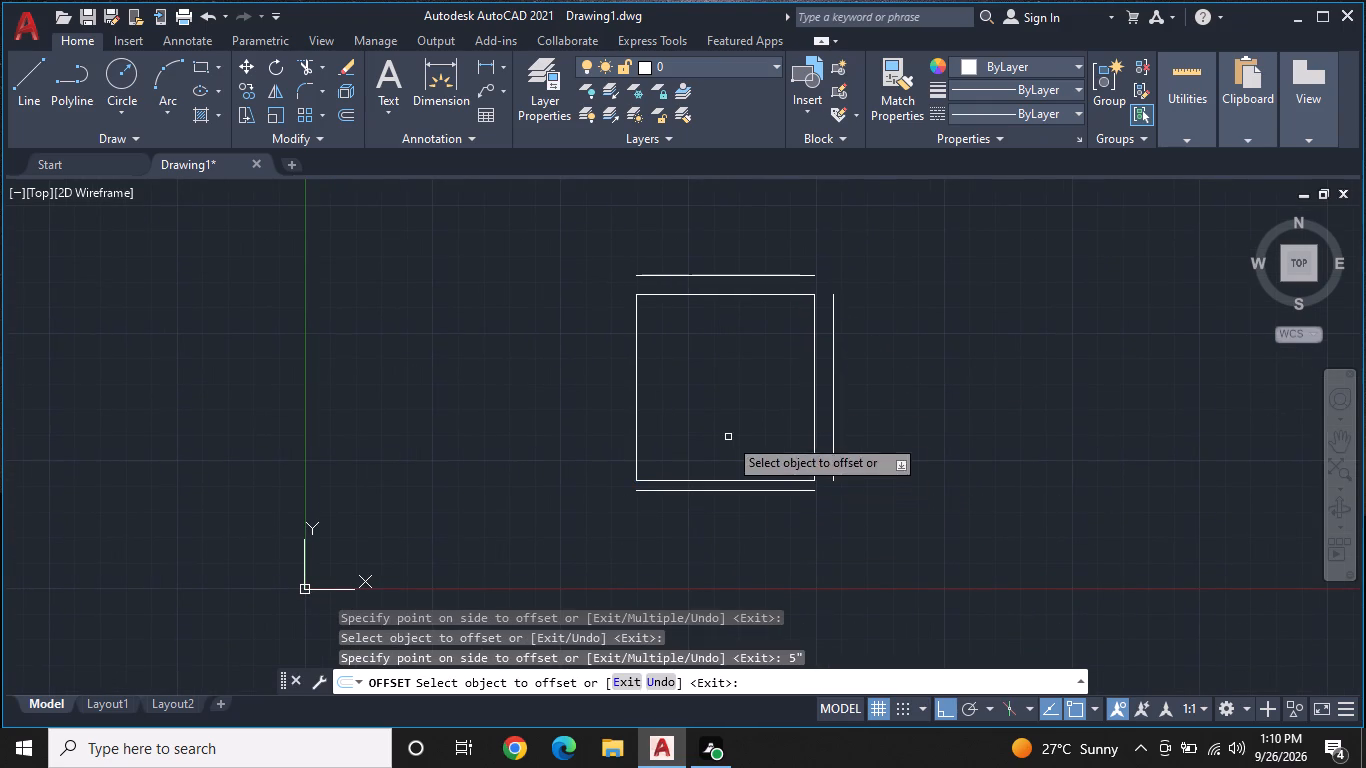
click(638, 436)
key(5)
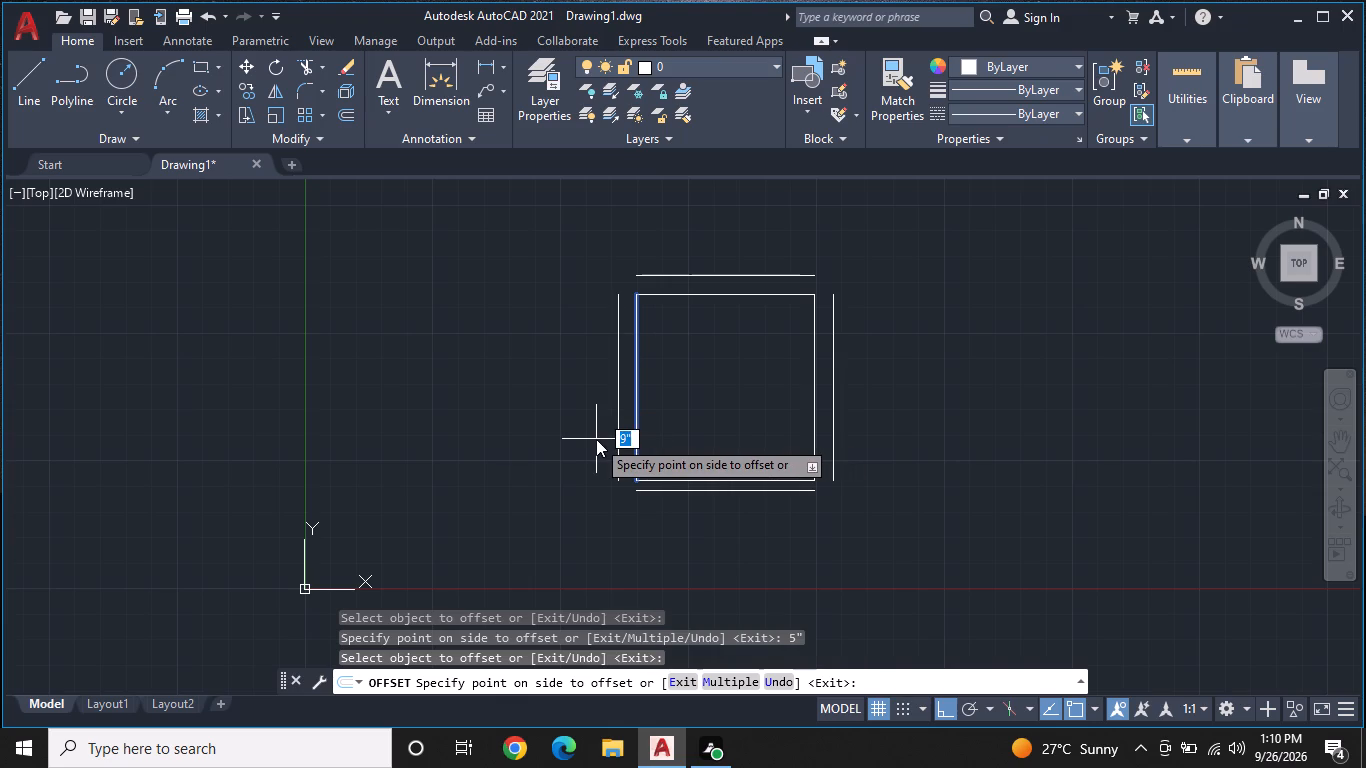
key(shift+quotedbl)
key(Return)
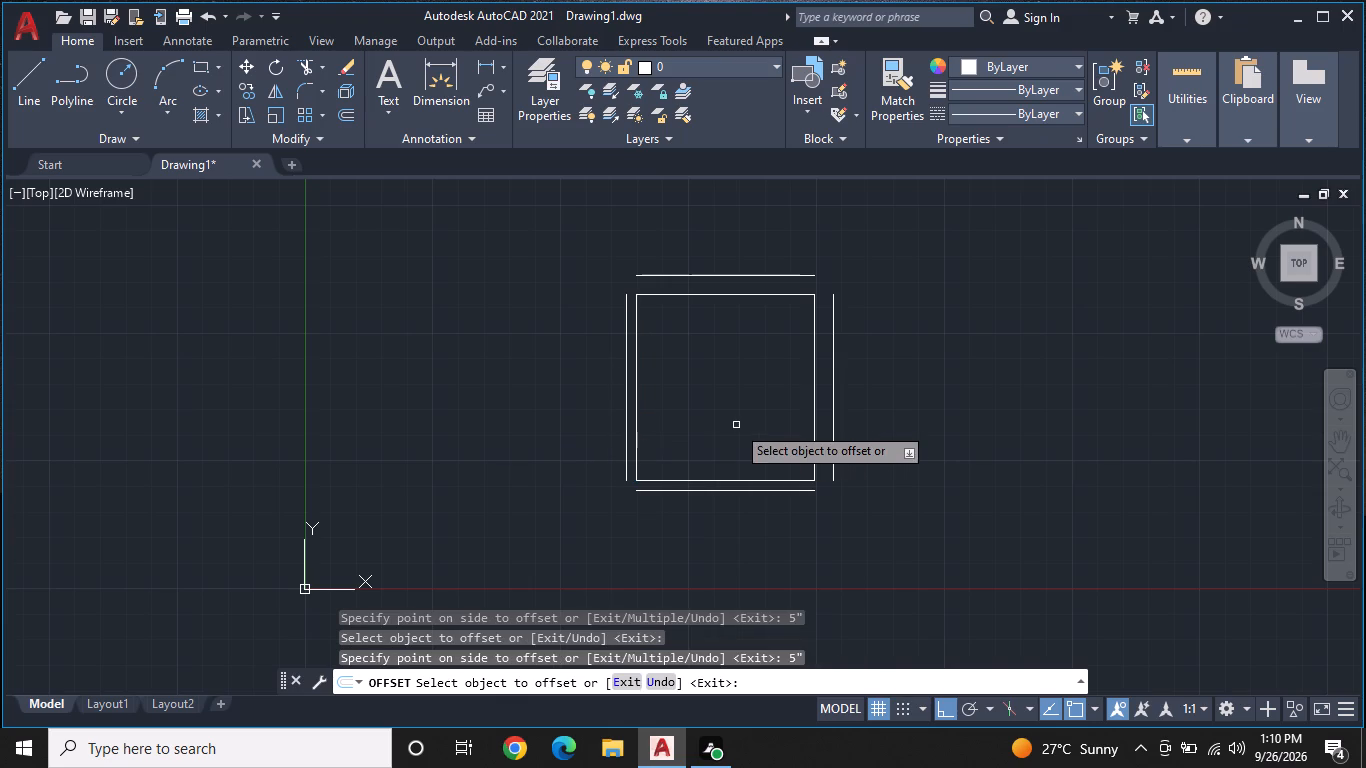
key(Escape)
Fillet the right offset line with the top and bottom offset lines at radius 0 to form two square outer corners.
middle_drag(742, 438, 705, 461)
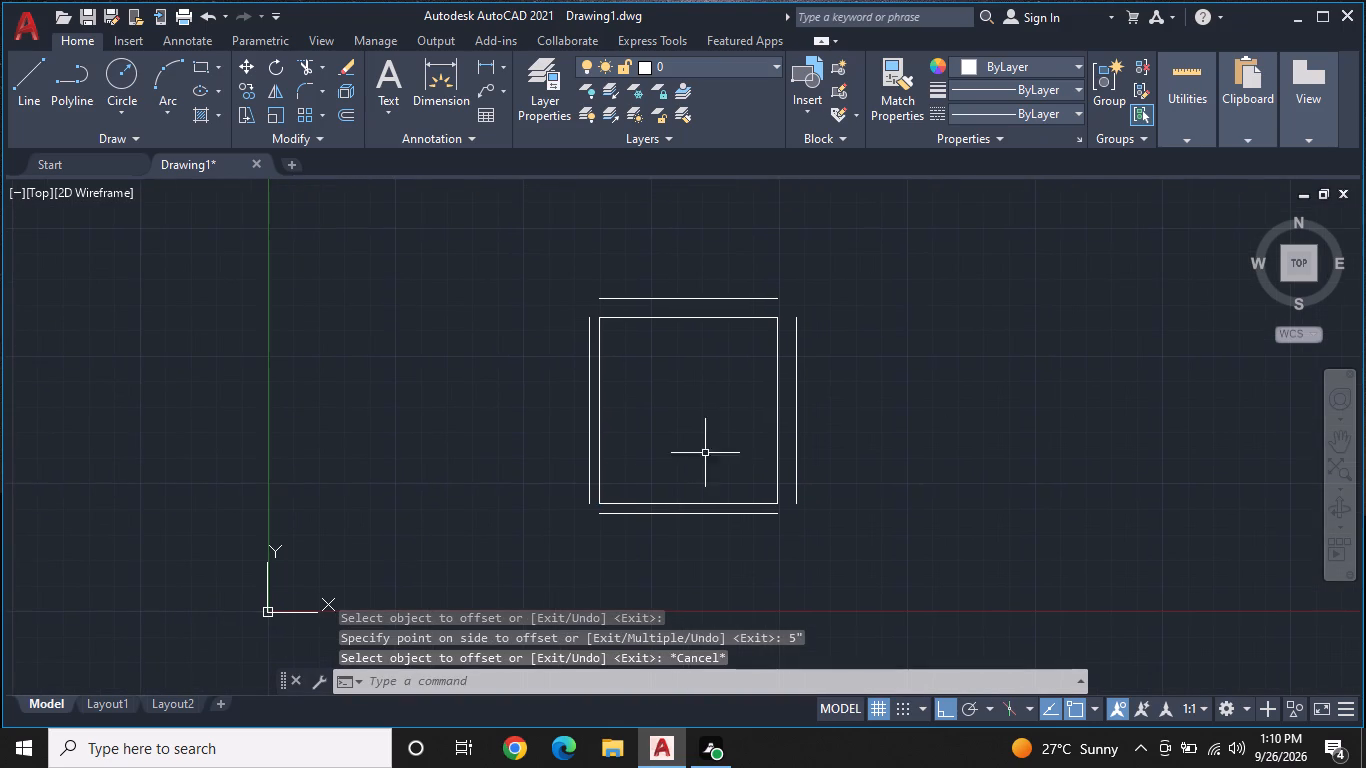
click(294, 89)
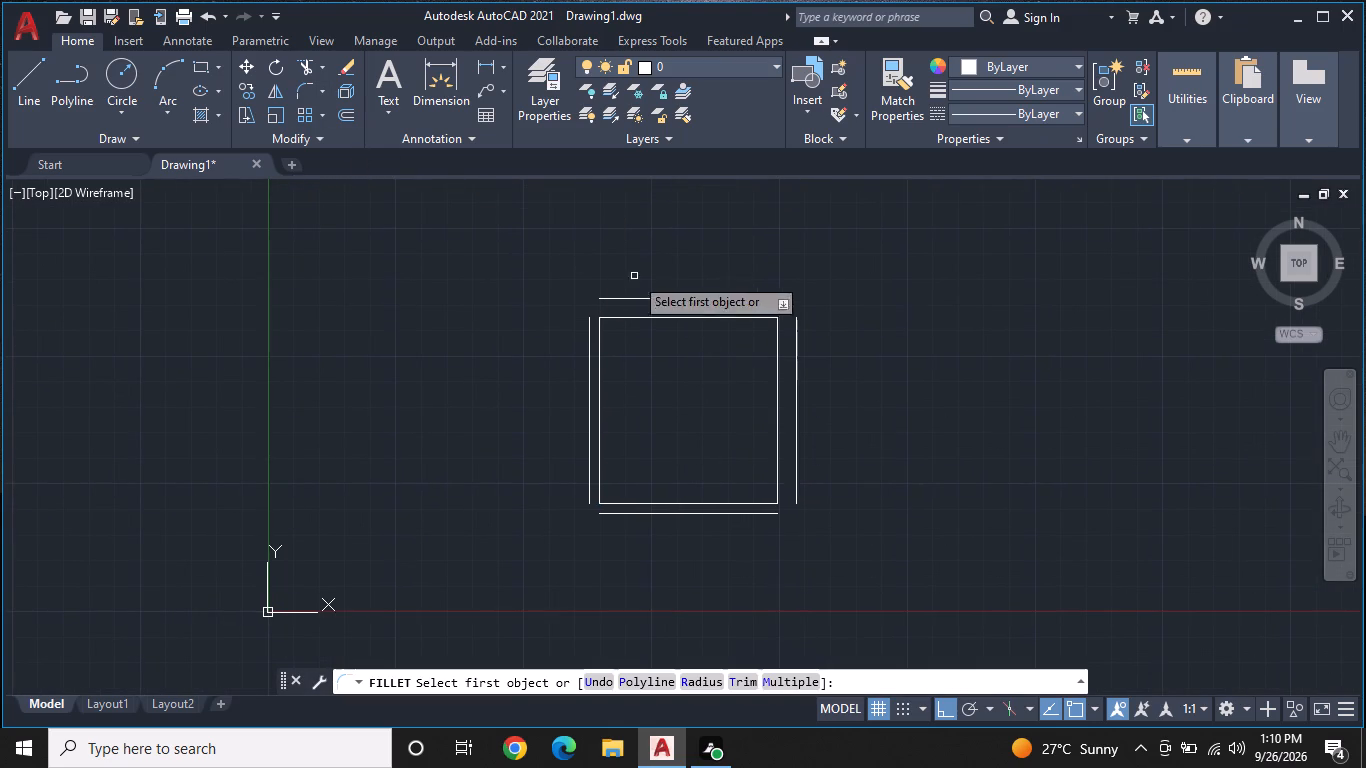
click(758, 295)
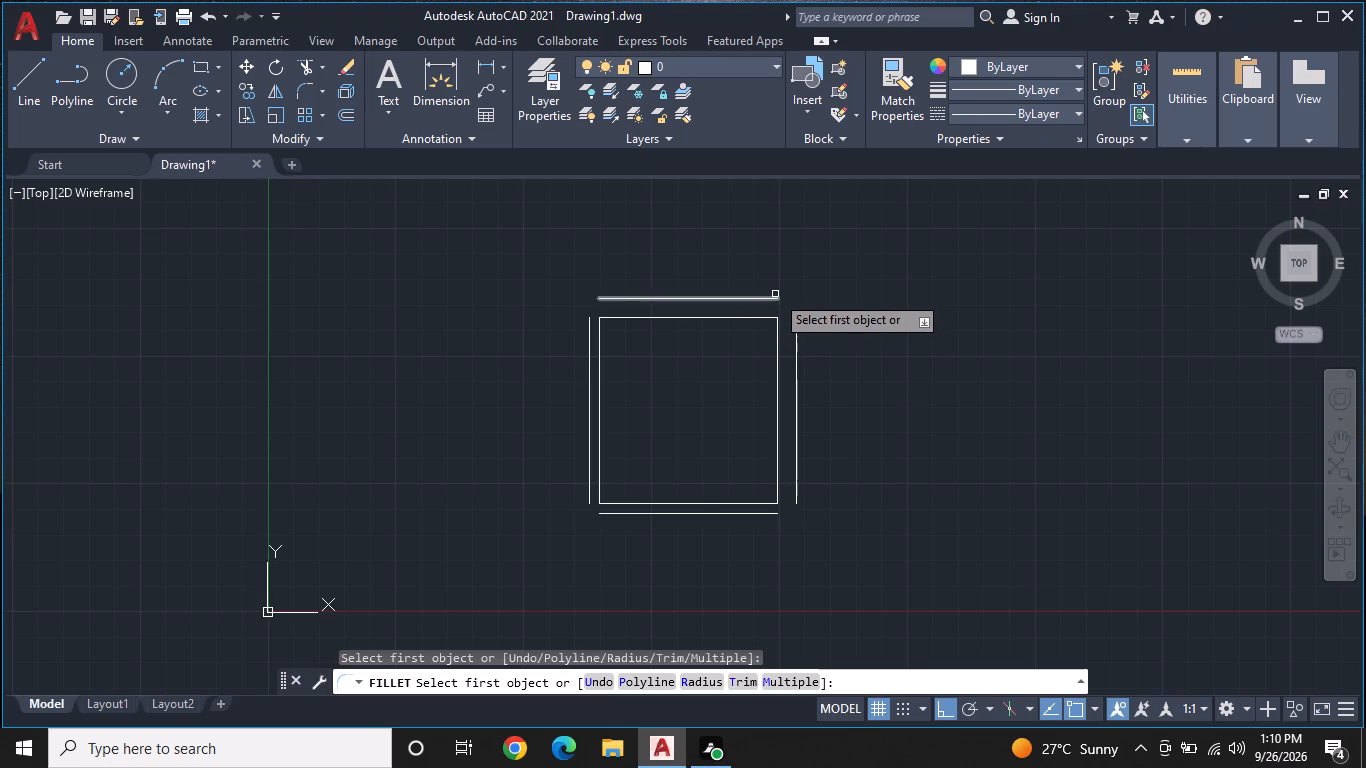
click(774, 294)
click(774, 298)
click(798, 334)
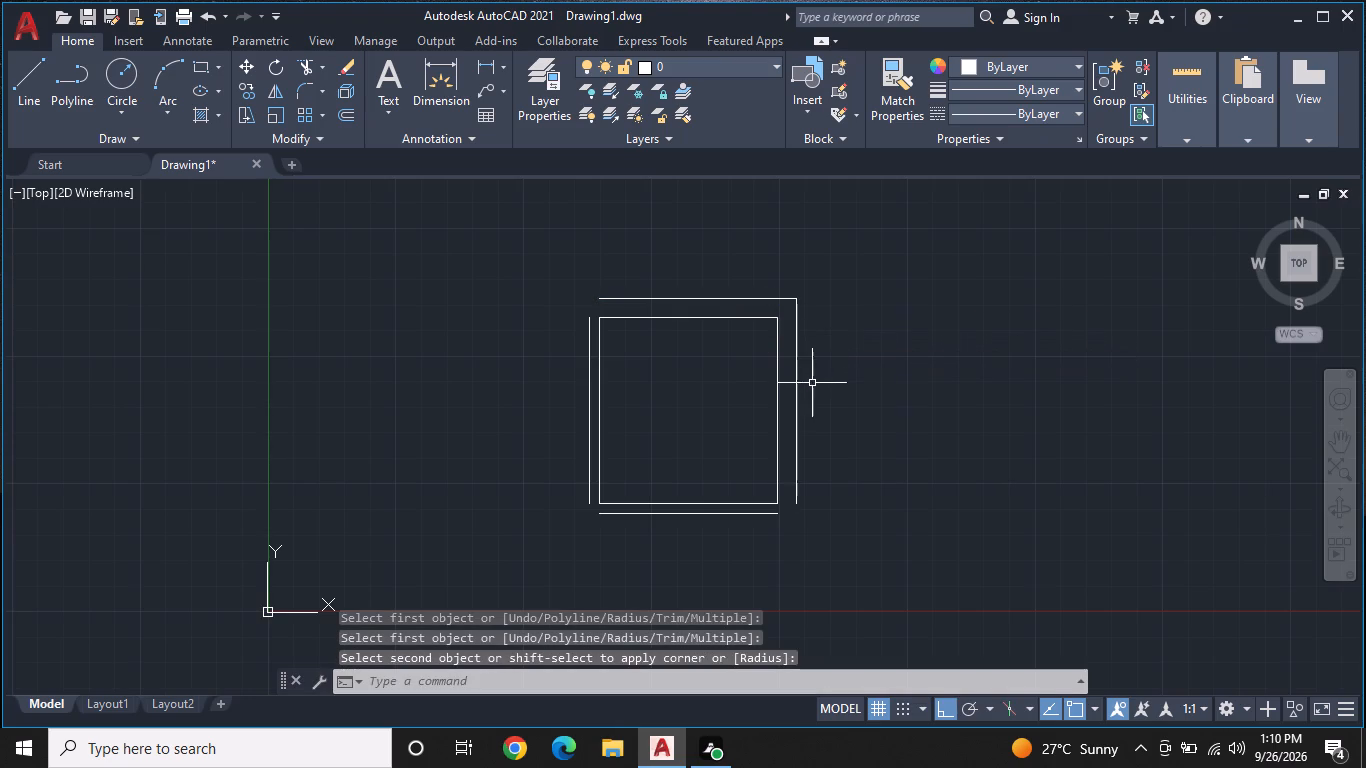
key(space)
click(778, 515)
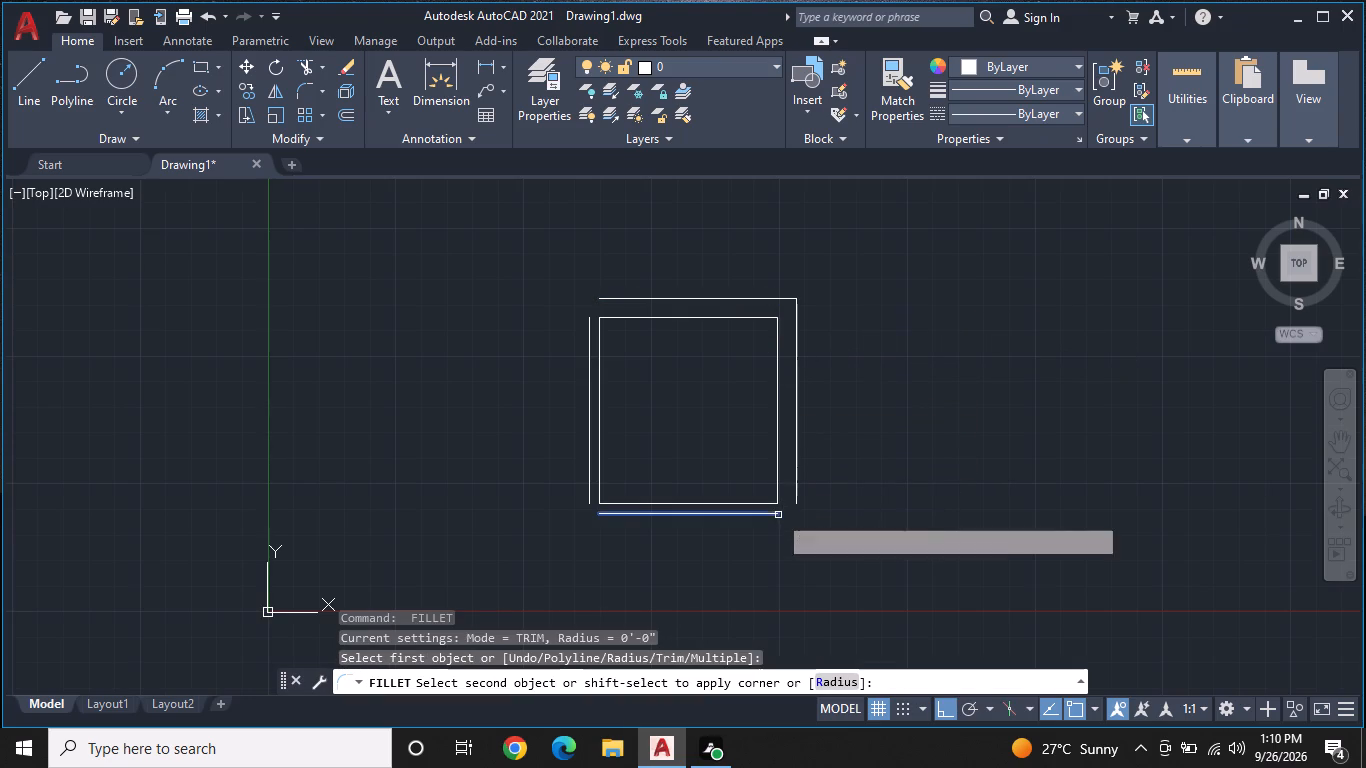
click(796, 495)
middle_drag(879, 434, 880, 434)
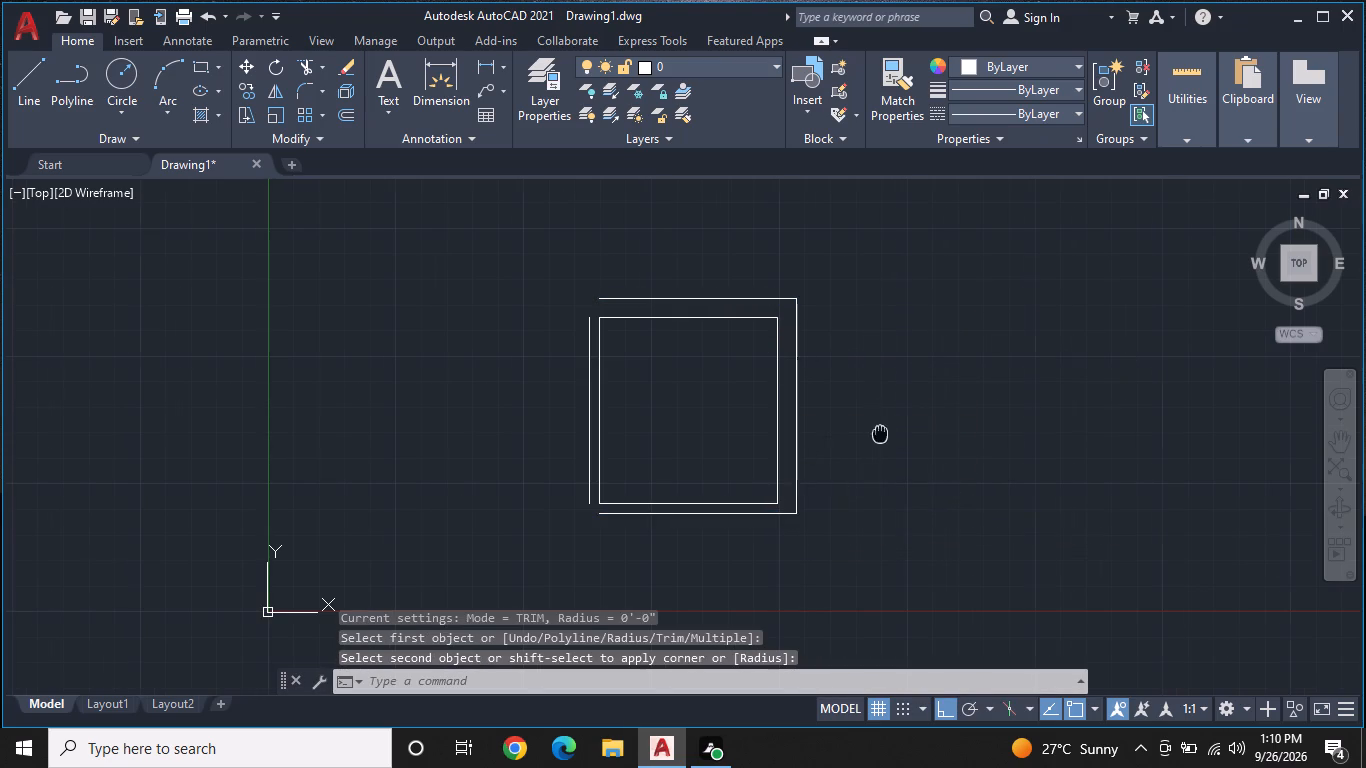
middle_drag(880, 434, 1063, 436)
key(Escape)
From the upper end of the left offset line, draw connected lines 20'4" left and 14'11" down with Ortho on.
middle_drag(939, 443, 996, 425)
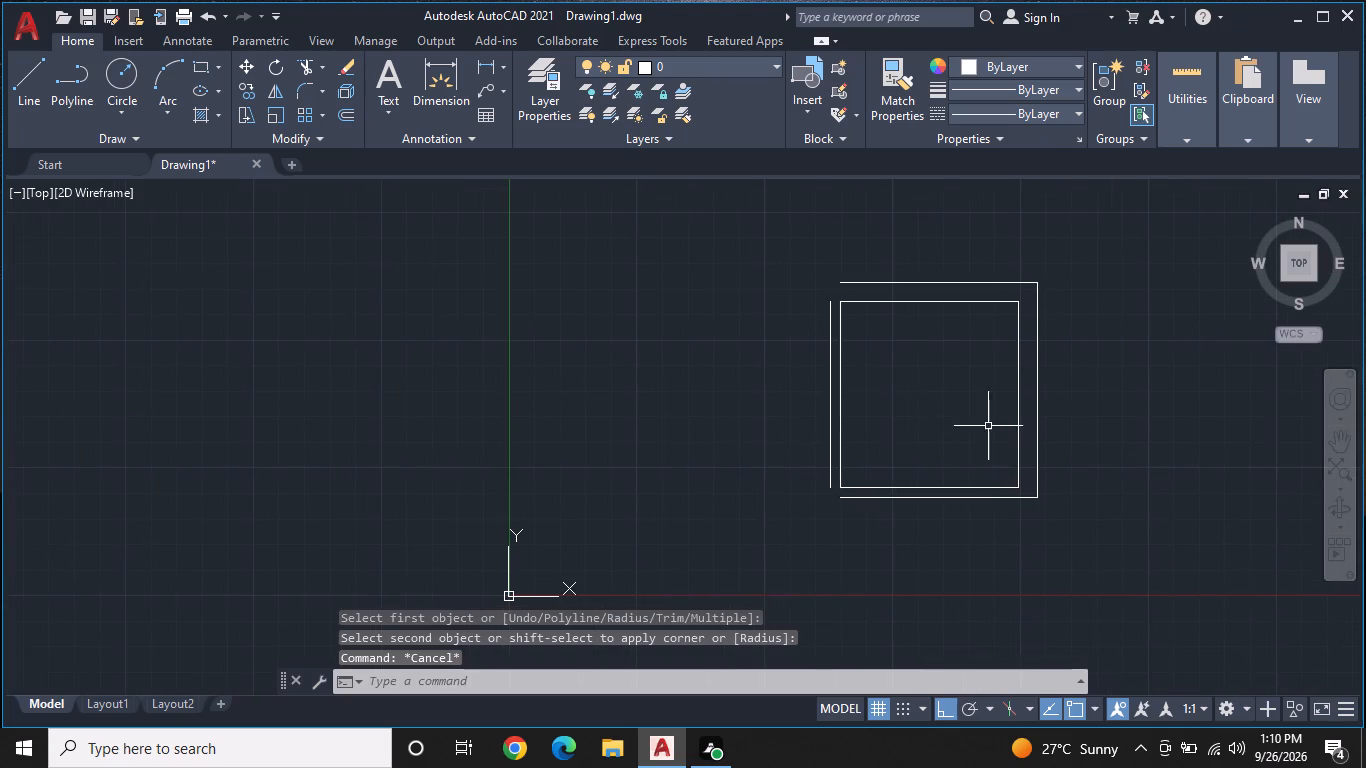
middle_drag(823, 342, 837, 357)
text(L)
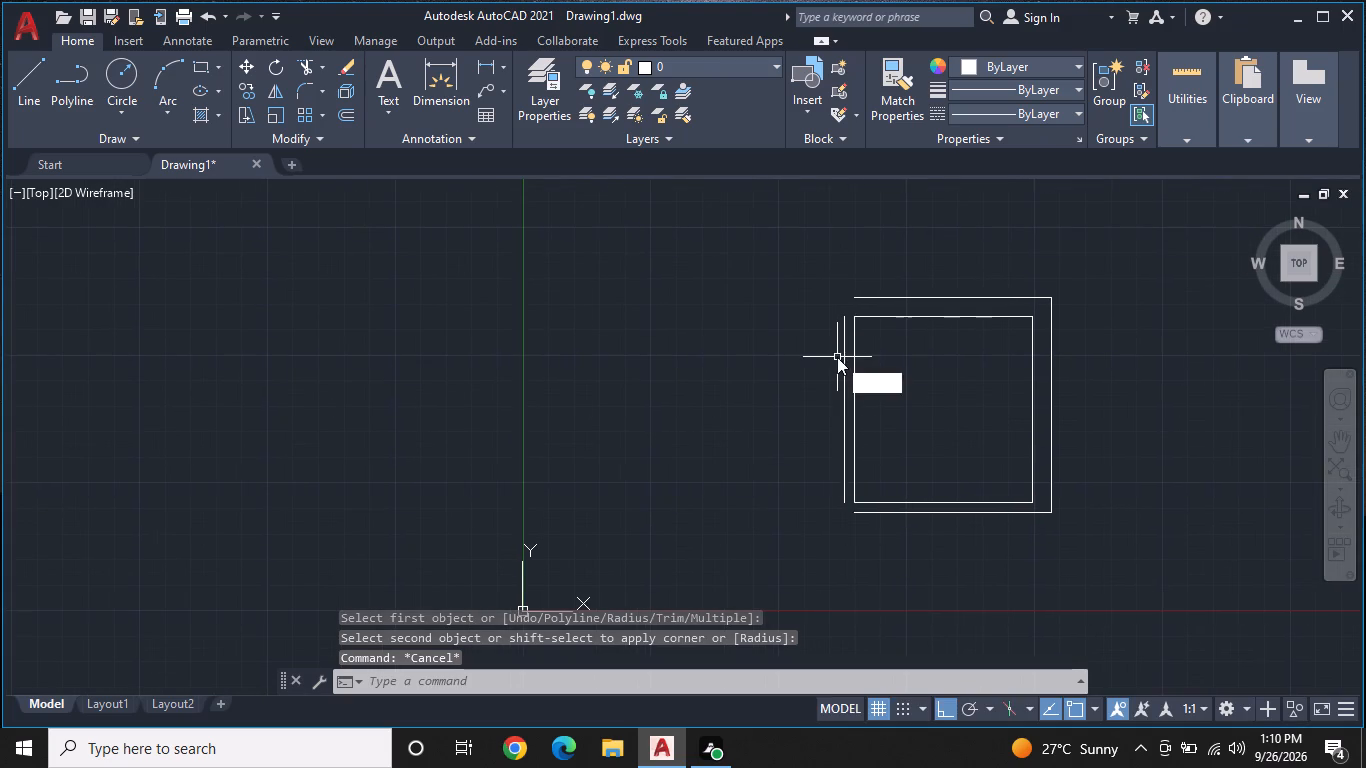
key(space)
click(840, 321)
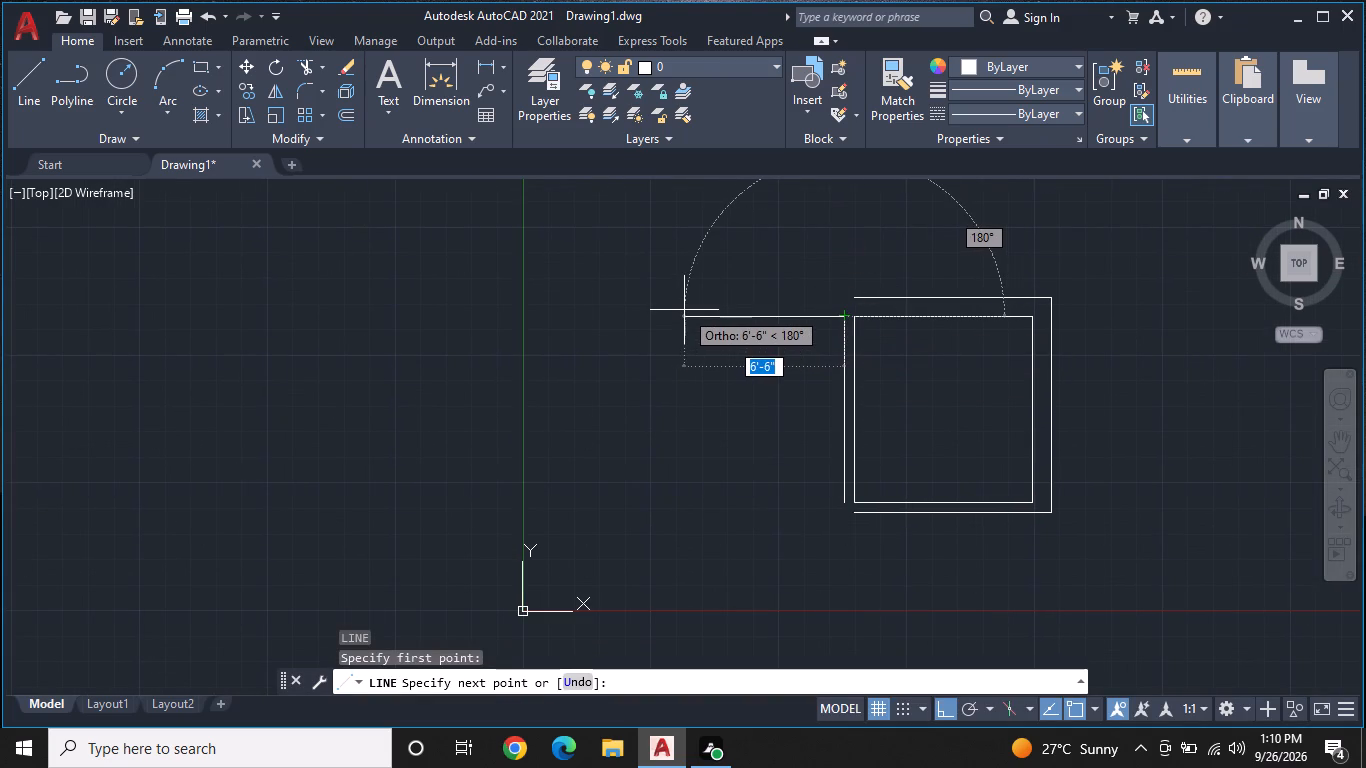
text(20')
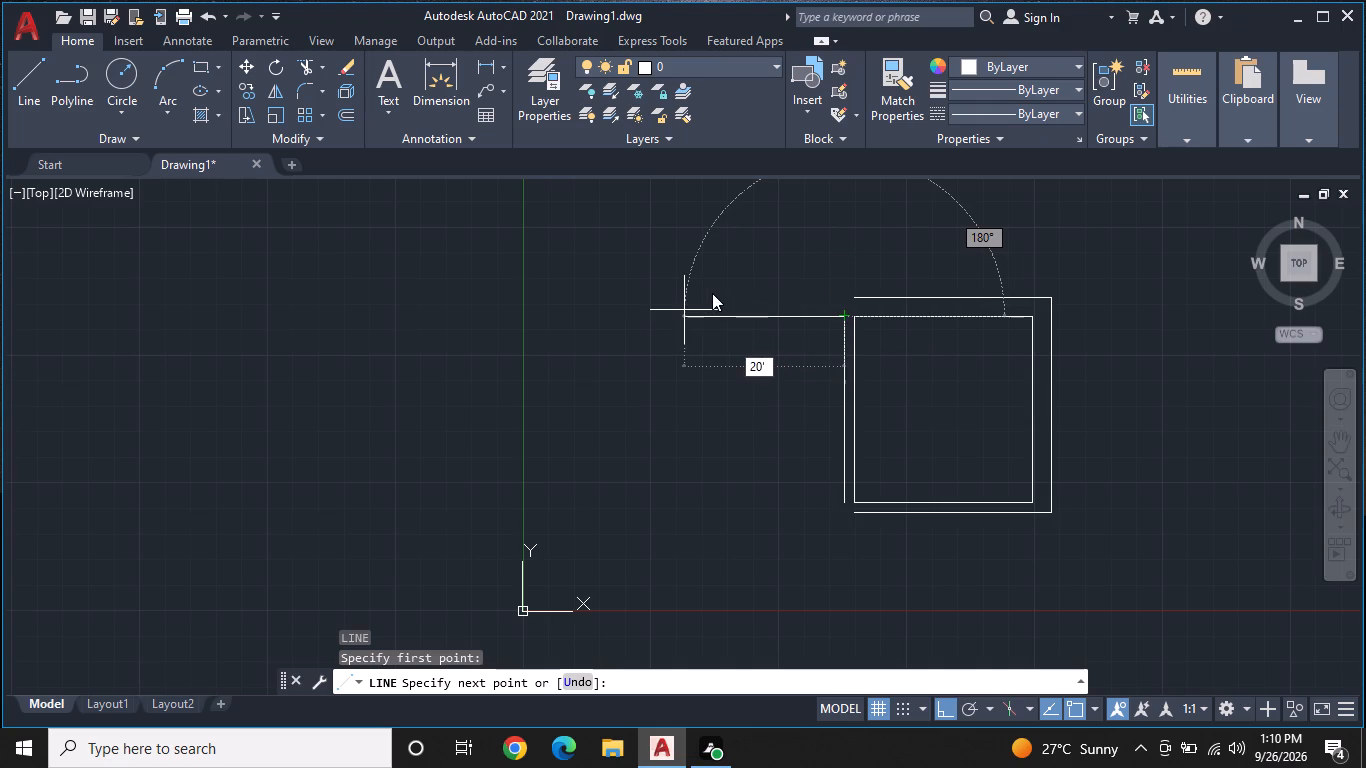
key(4)
key(shift+quotedbl)
key(Return)
scroll(684, 310, down, 1)
middle_drag(635, 323, 919, 255)
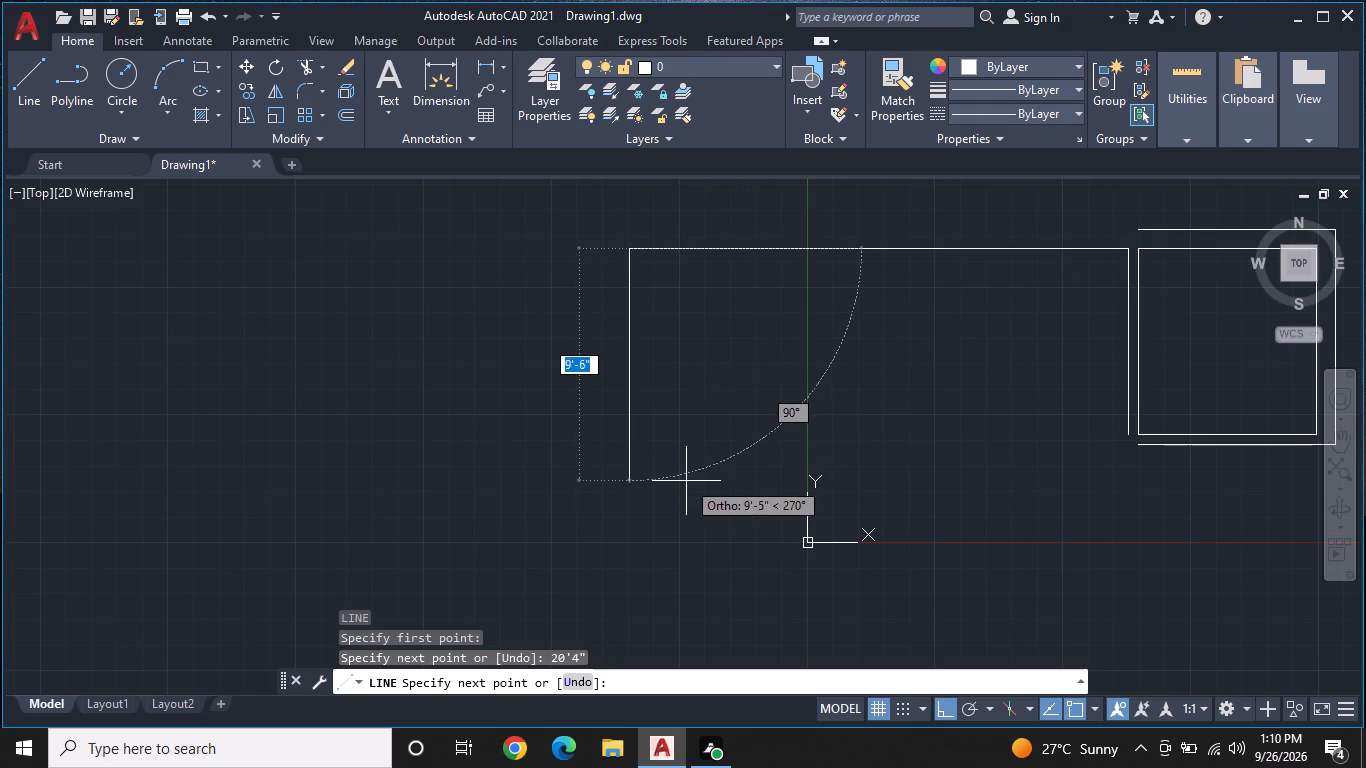
text(14')
text(11")
key(Return)
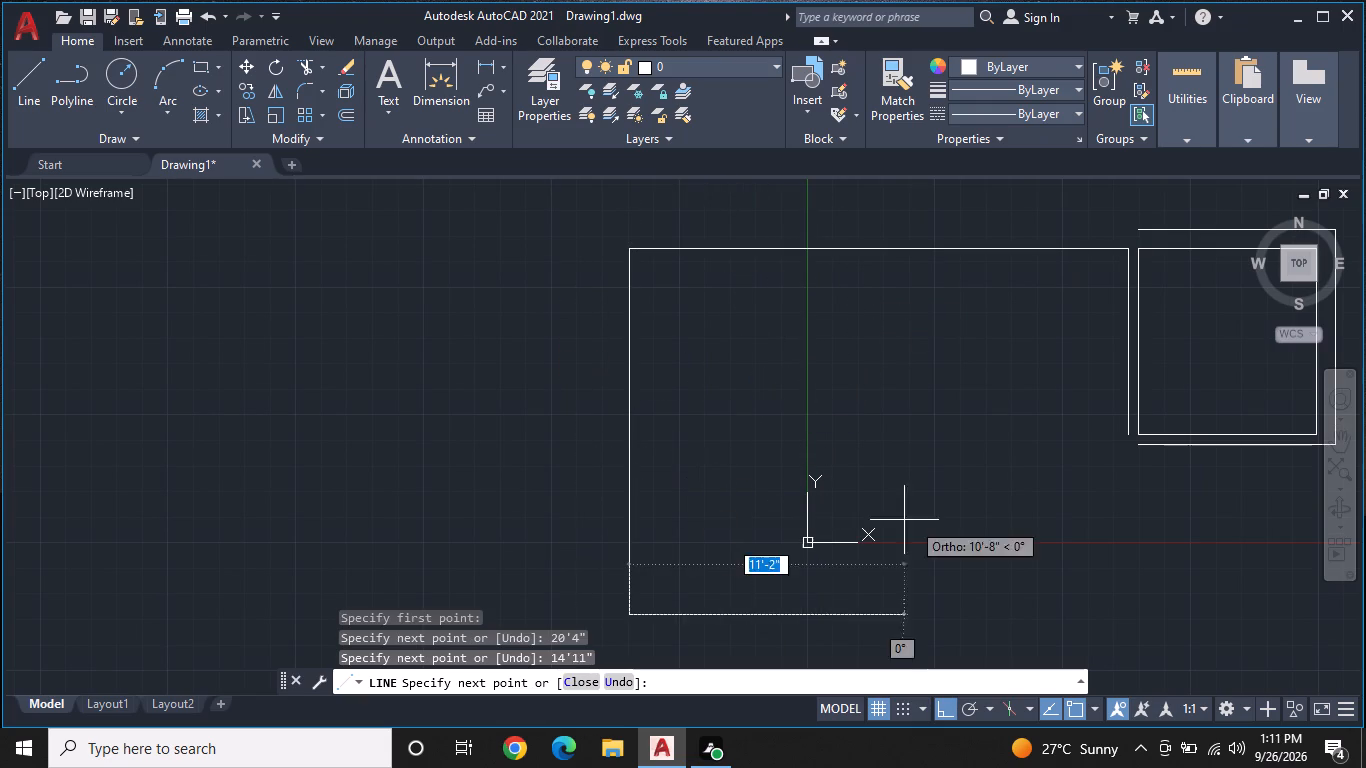
Continue the line 20'4" right and then up to the lower end of the left offset line, closing the larger outline.
text(20')
text(4")
key(Return)
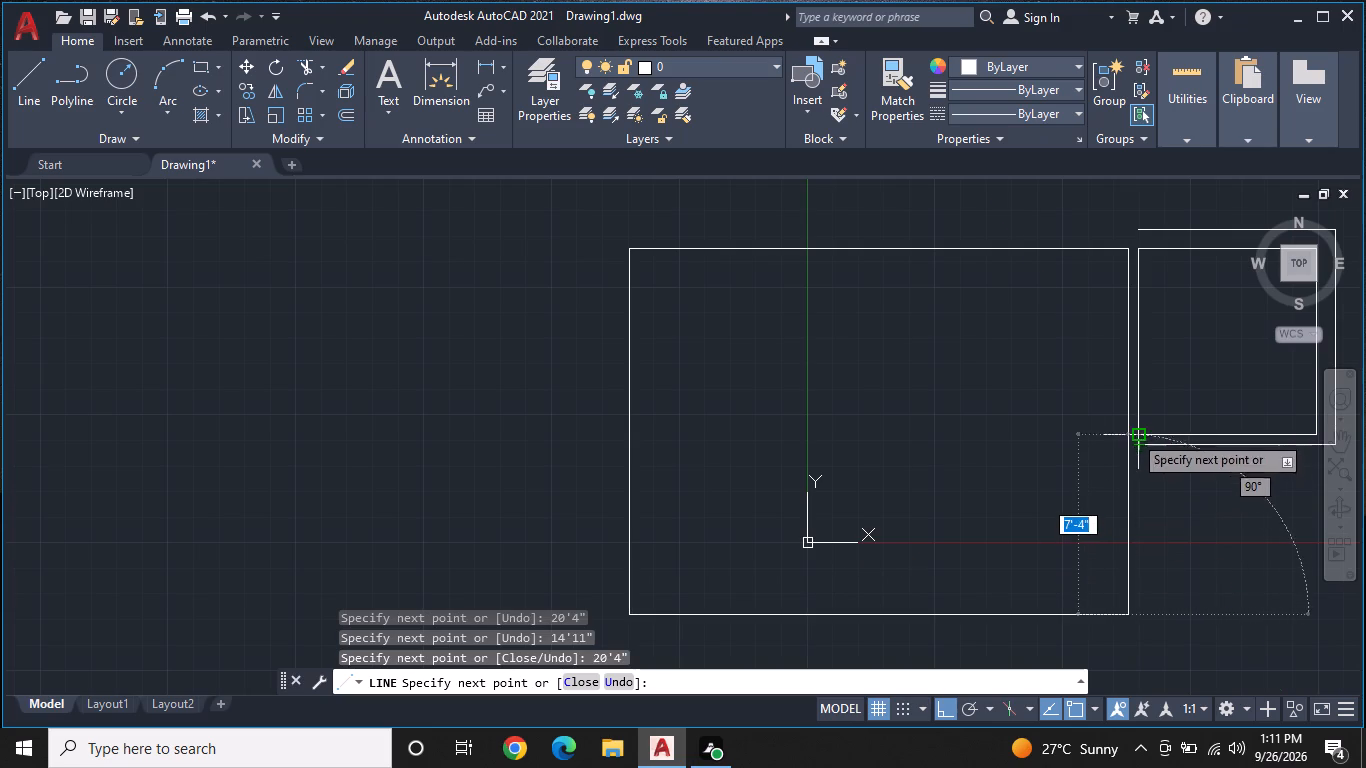
scroll(1129, 426, up, 2)
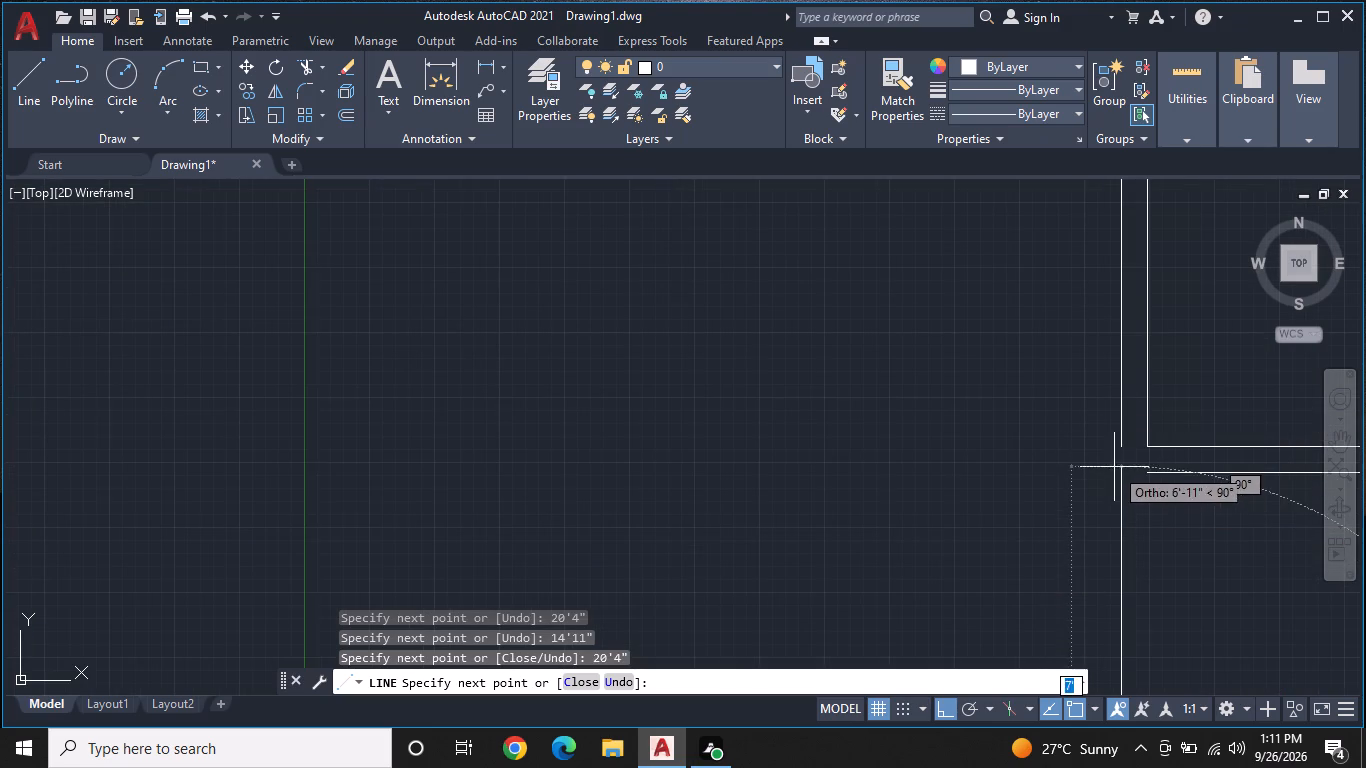
click(1121, 449)
key(Escape)
Offset the larger rectangle's top side 9" outward using the Through option.
scroll(1121, 449, down, 3)
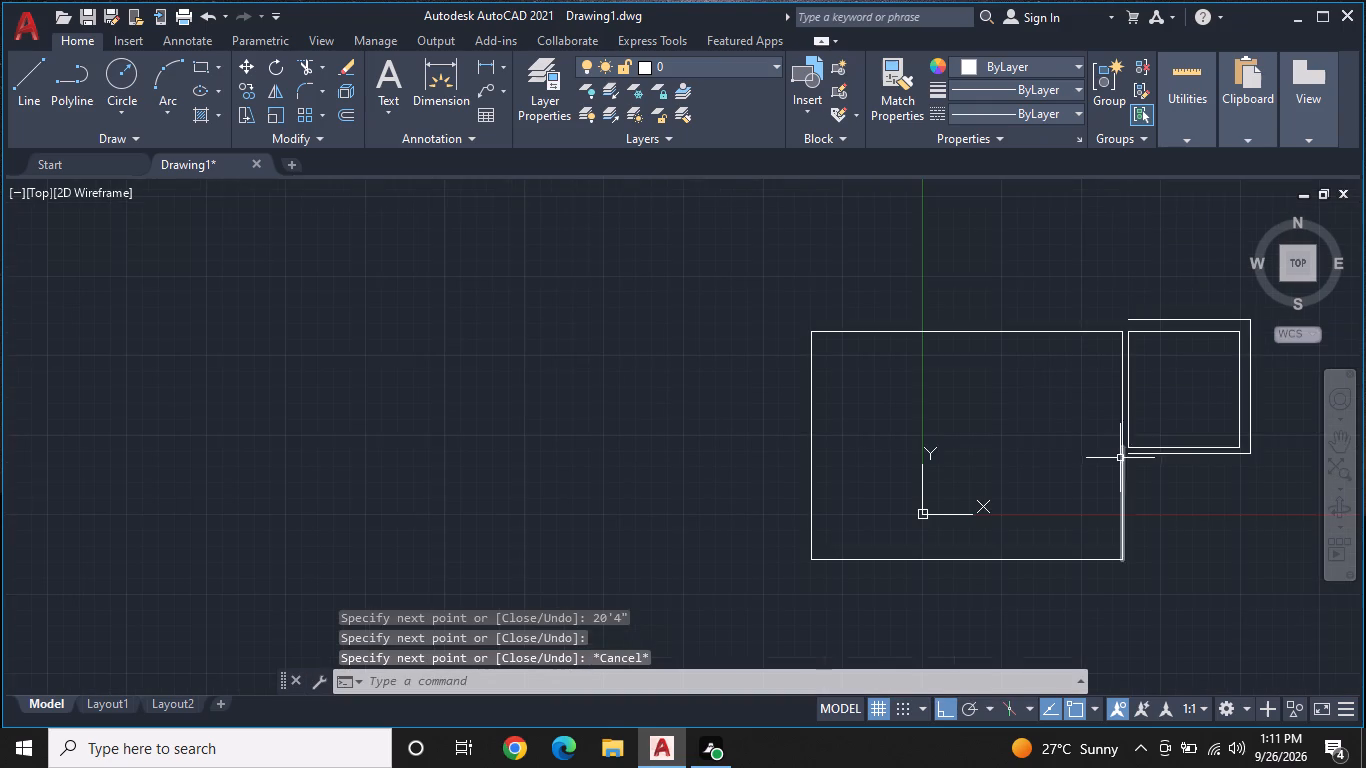
middle_drag(1026, 409, 950, 360)
middle_drag(950, 359, 991, 471)
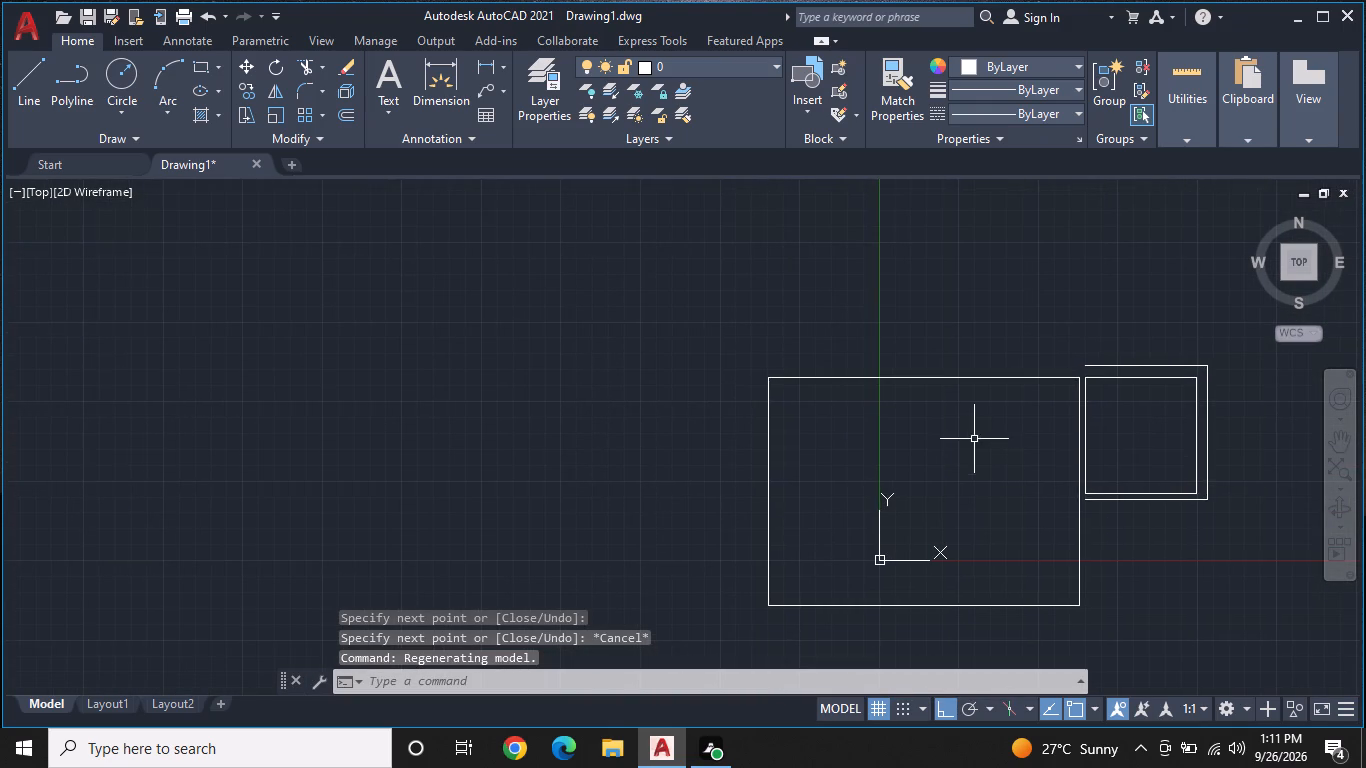
click(342, 112)
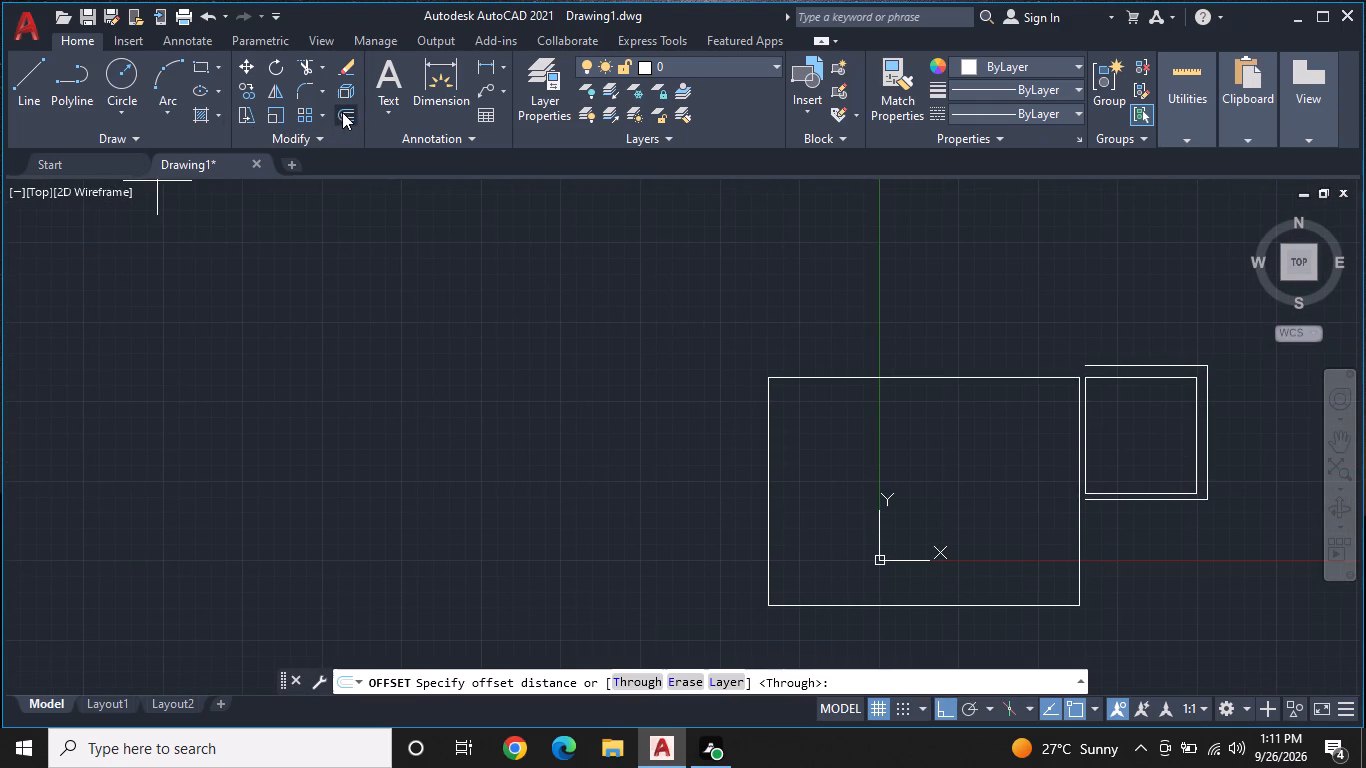
right_click(493, 299)
click(532, 311)
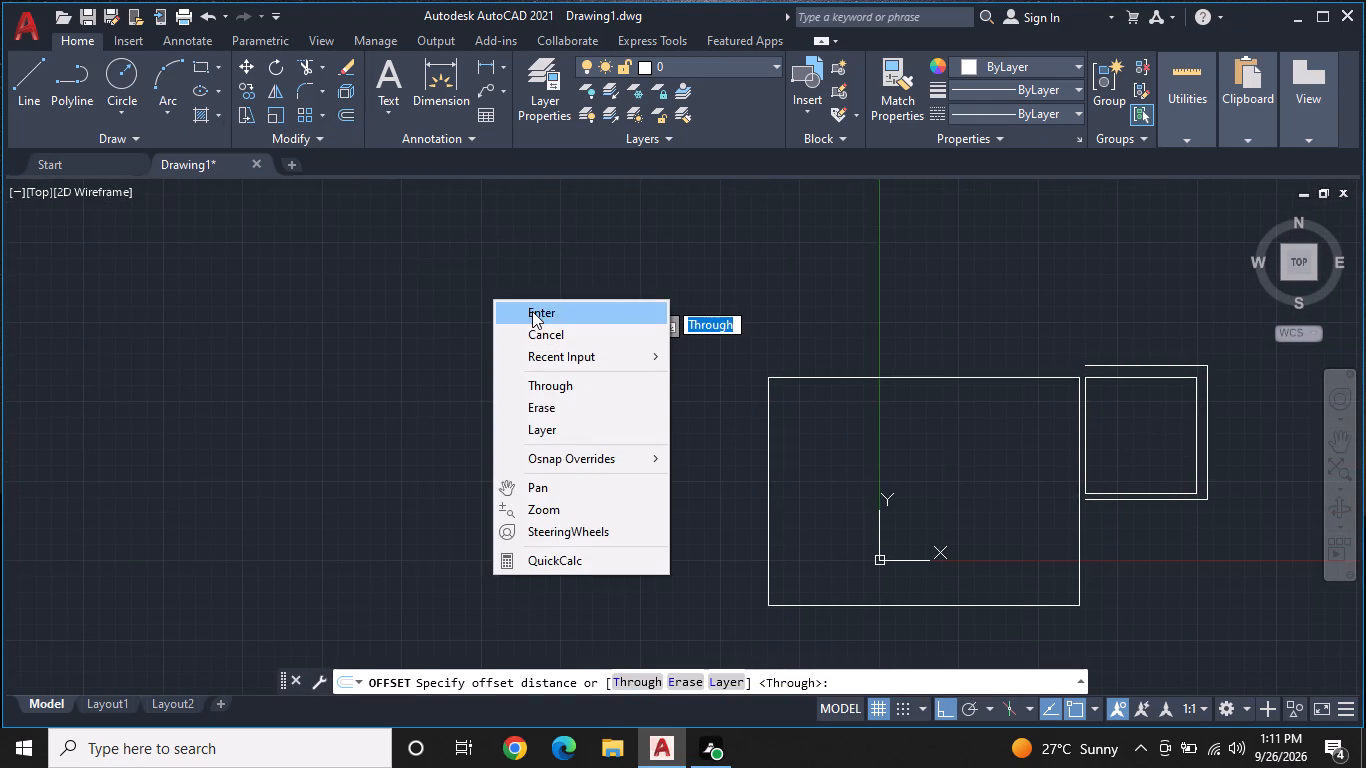
click(872, 375)
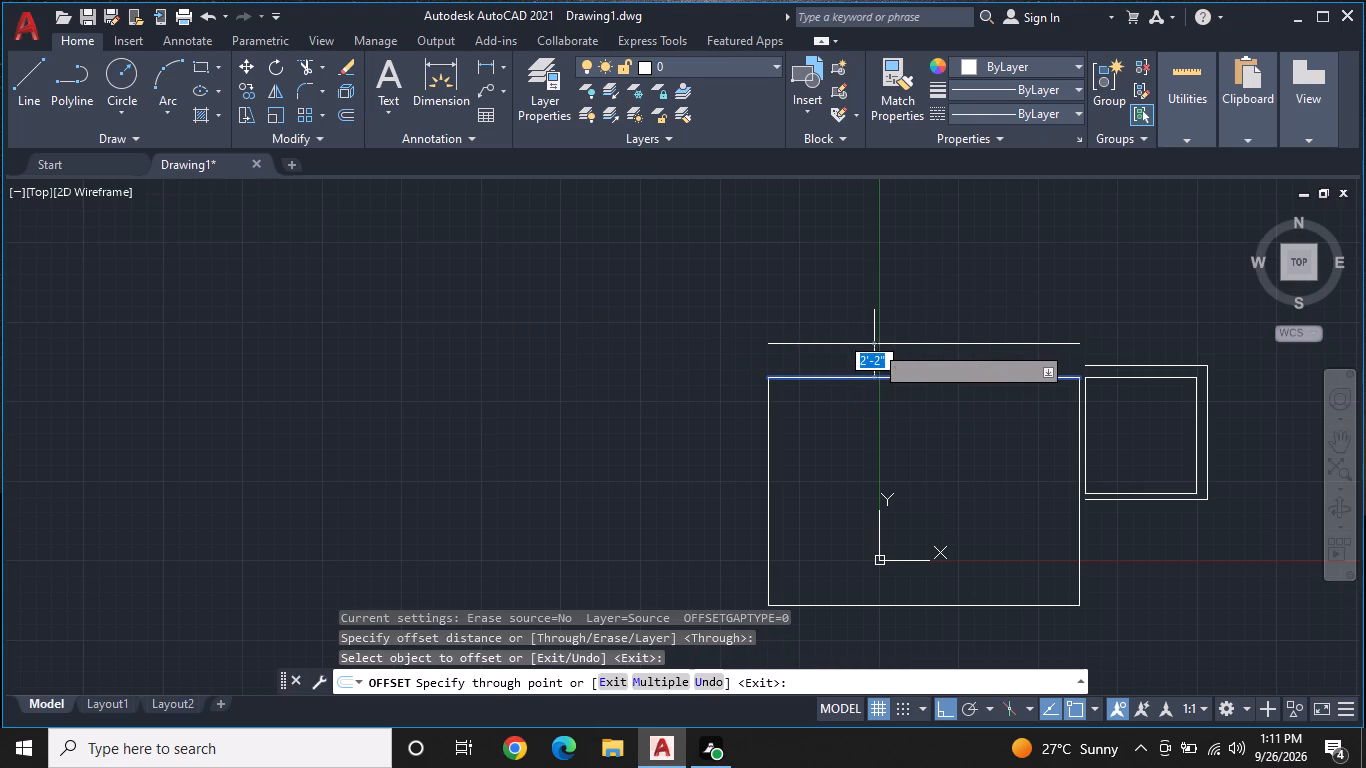
text(9")
key(Return)
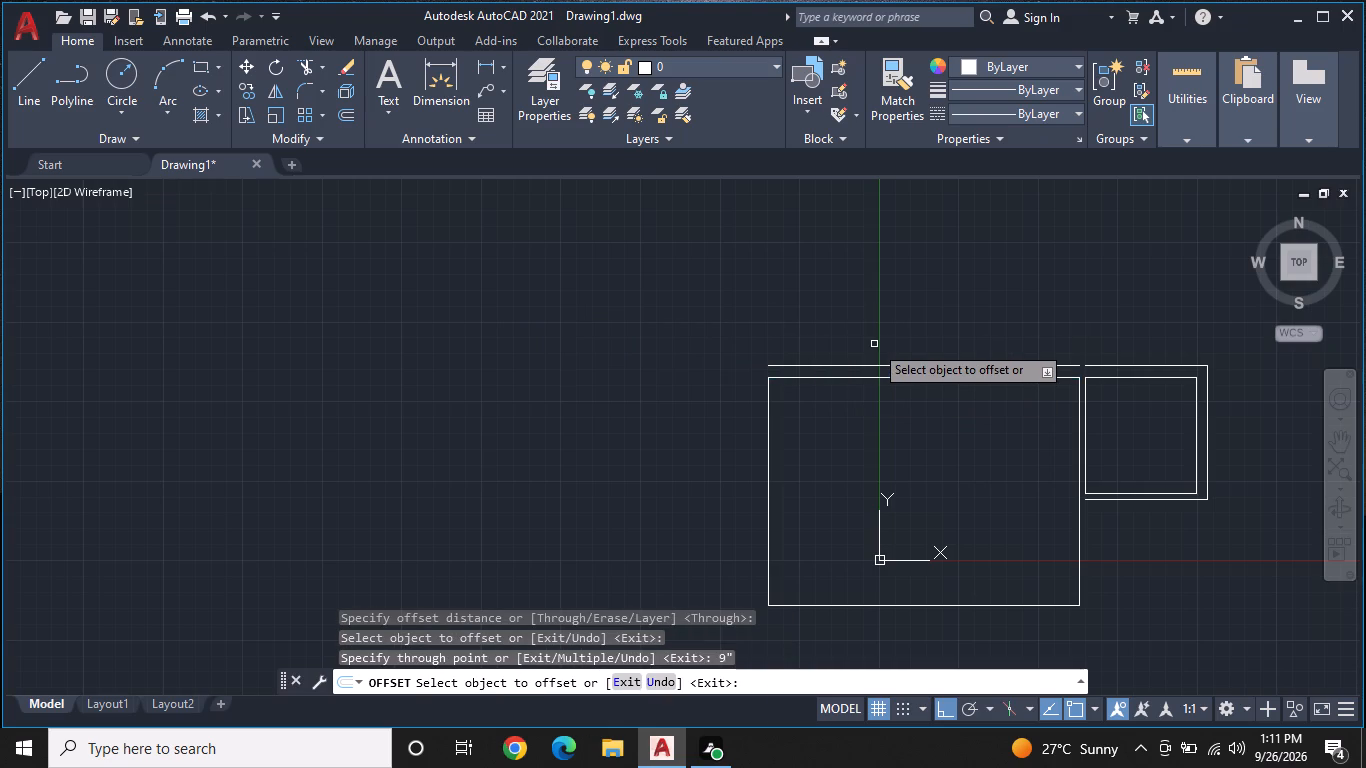
Offset the larger rectangle's left side and bottom side 9" outward using the Through option.
middle_drag(896, 355, 971, 284)
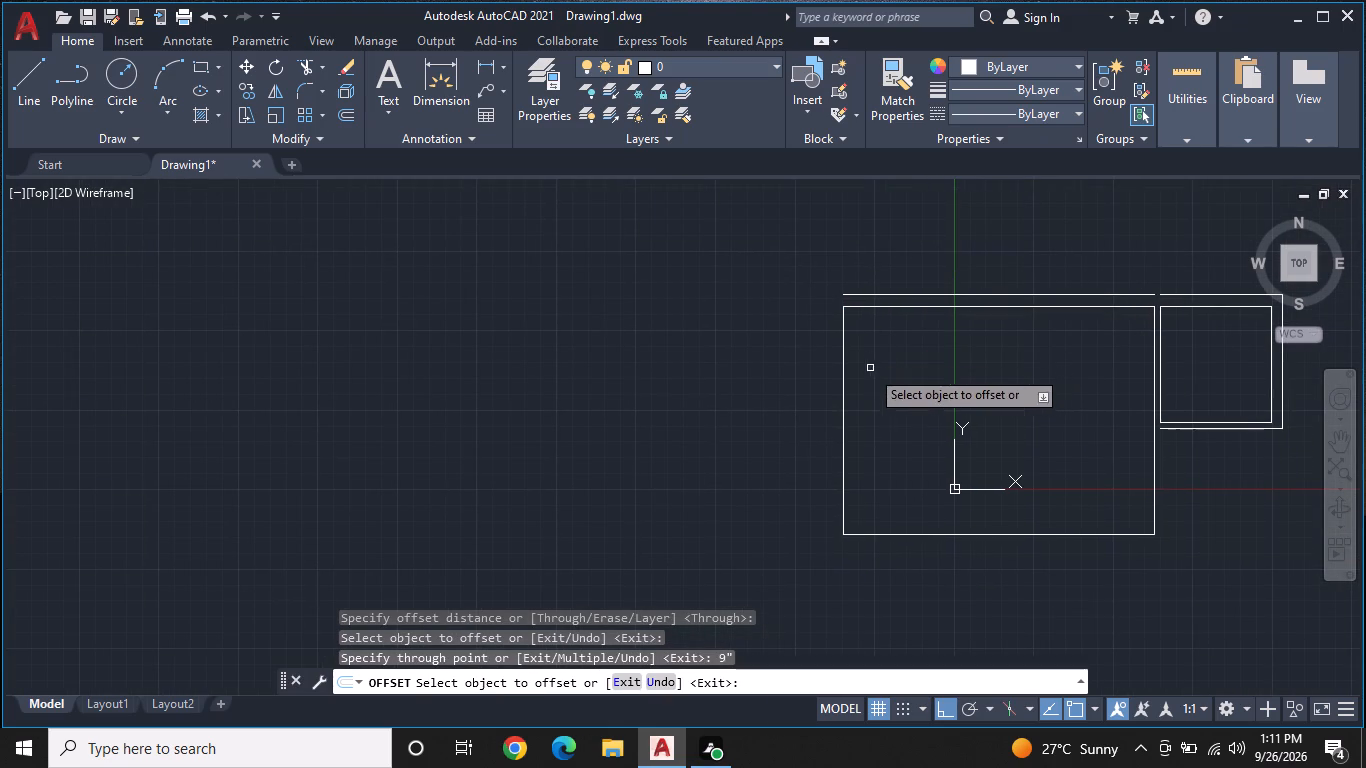
click(843, 409)
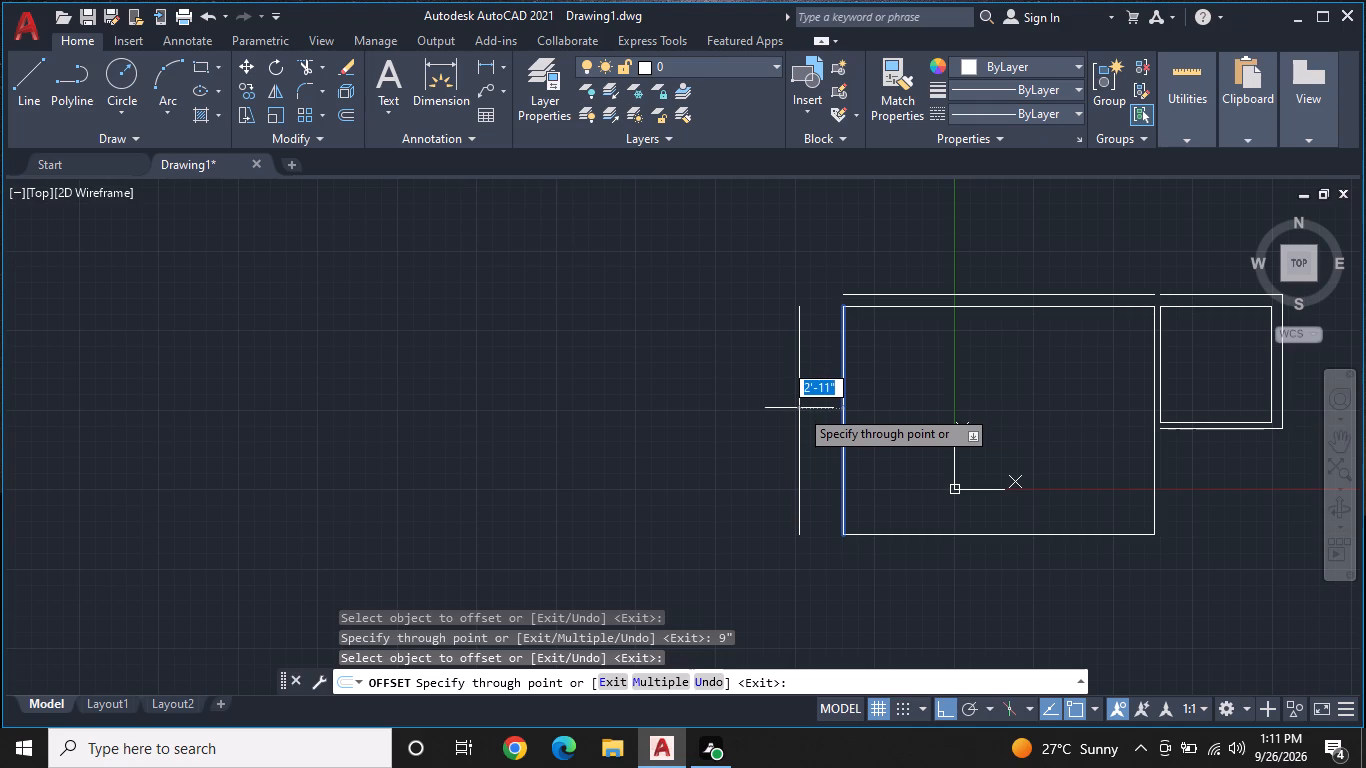
key(9)
key(shift+quotedbl)
key(Return)
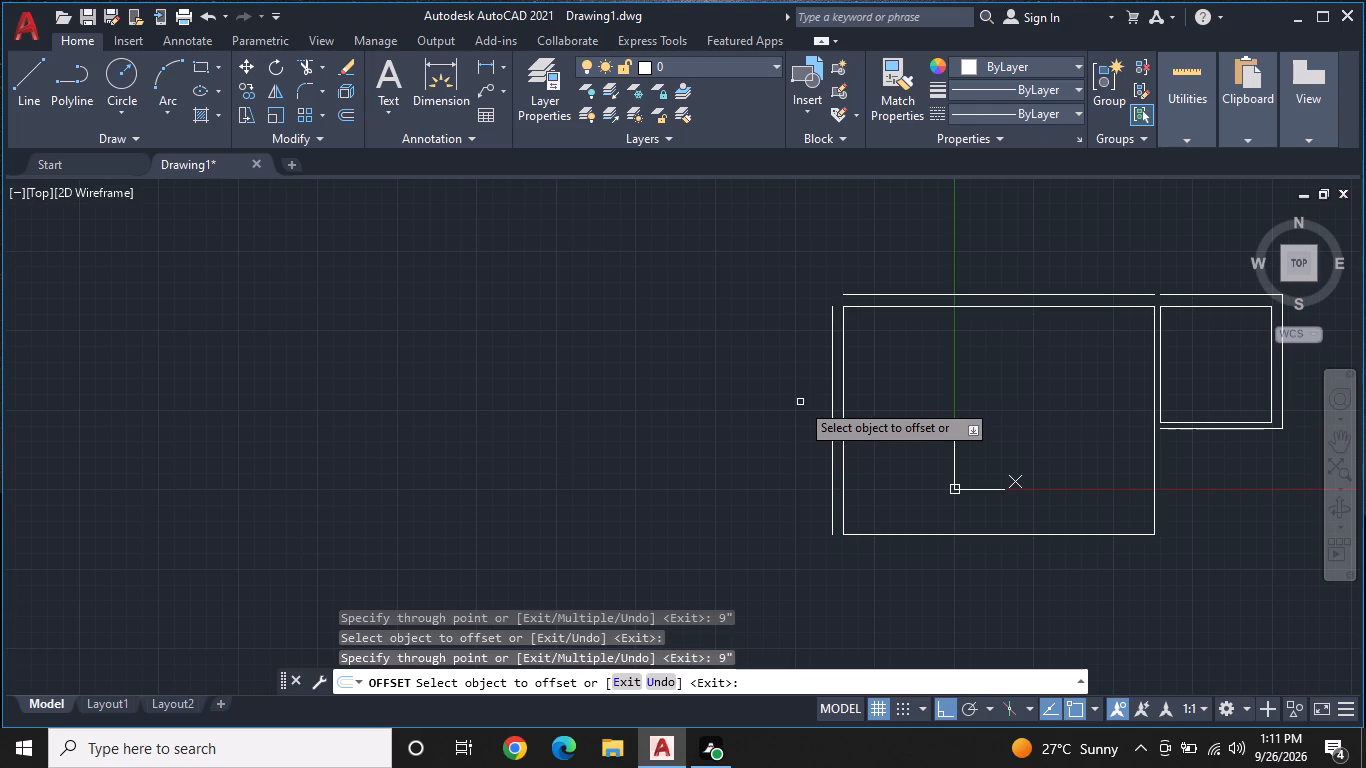
middle_drag(871, 414, 850, 310)
scroll(848, 311, up, 1)
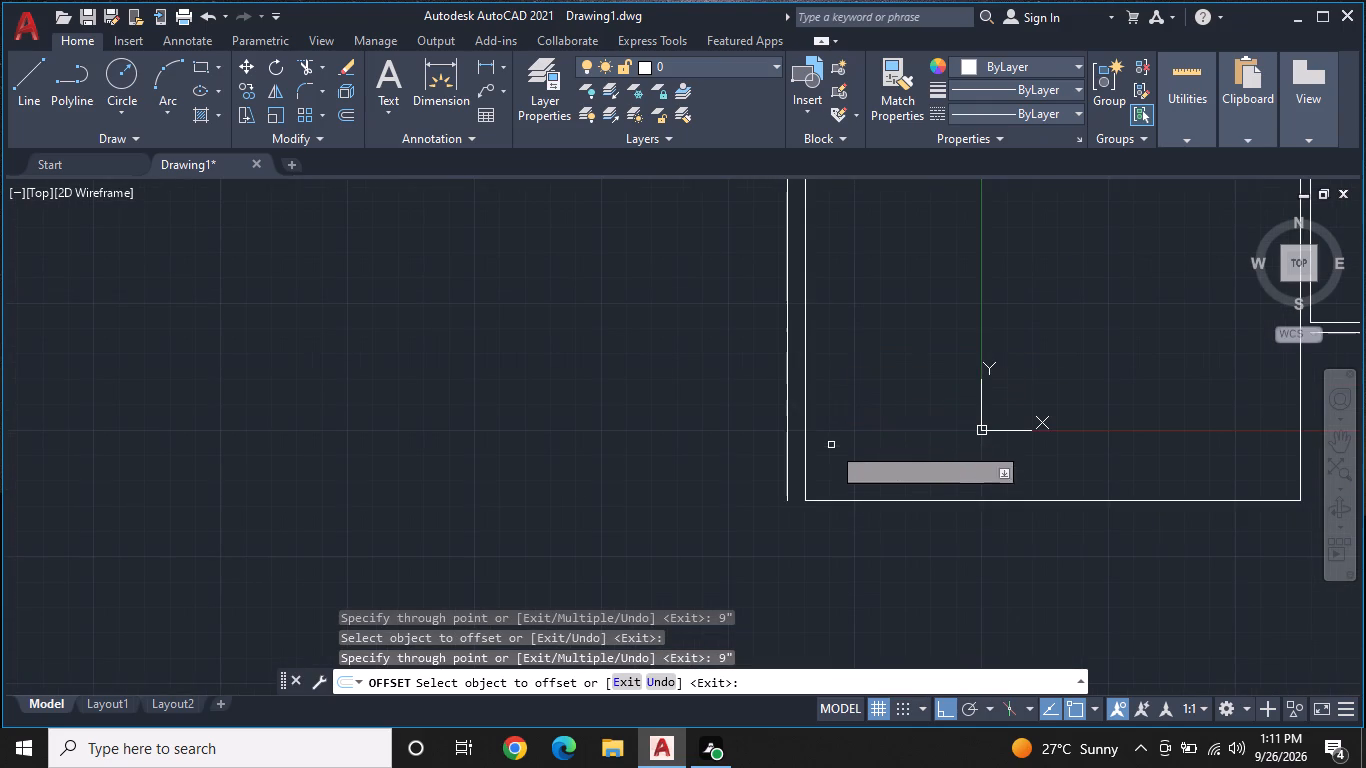
click(858, 501)
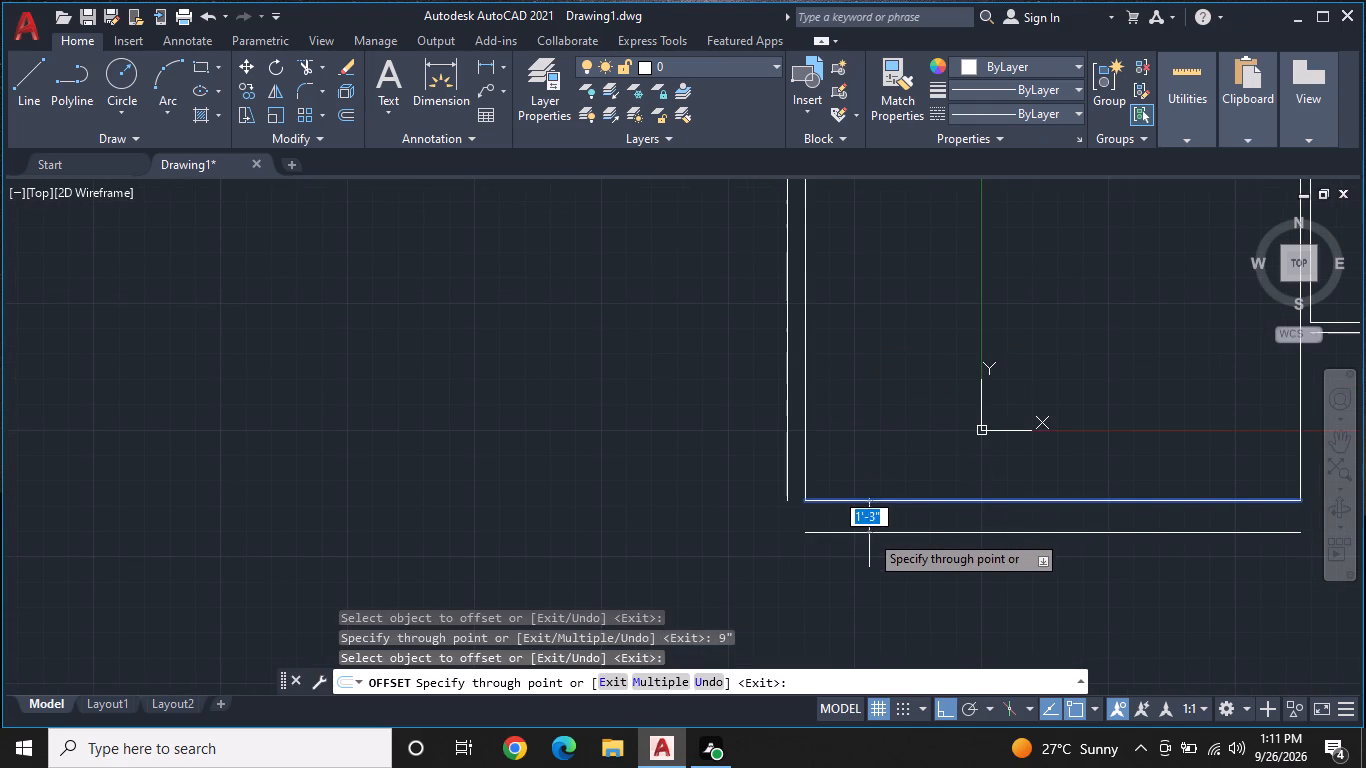
key(9)
key(shift+quotedbl)
key(Return)
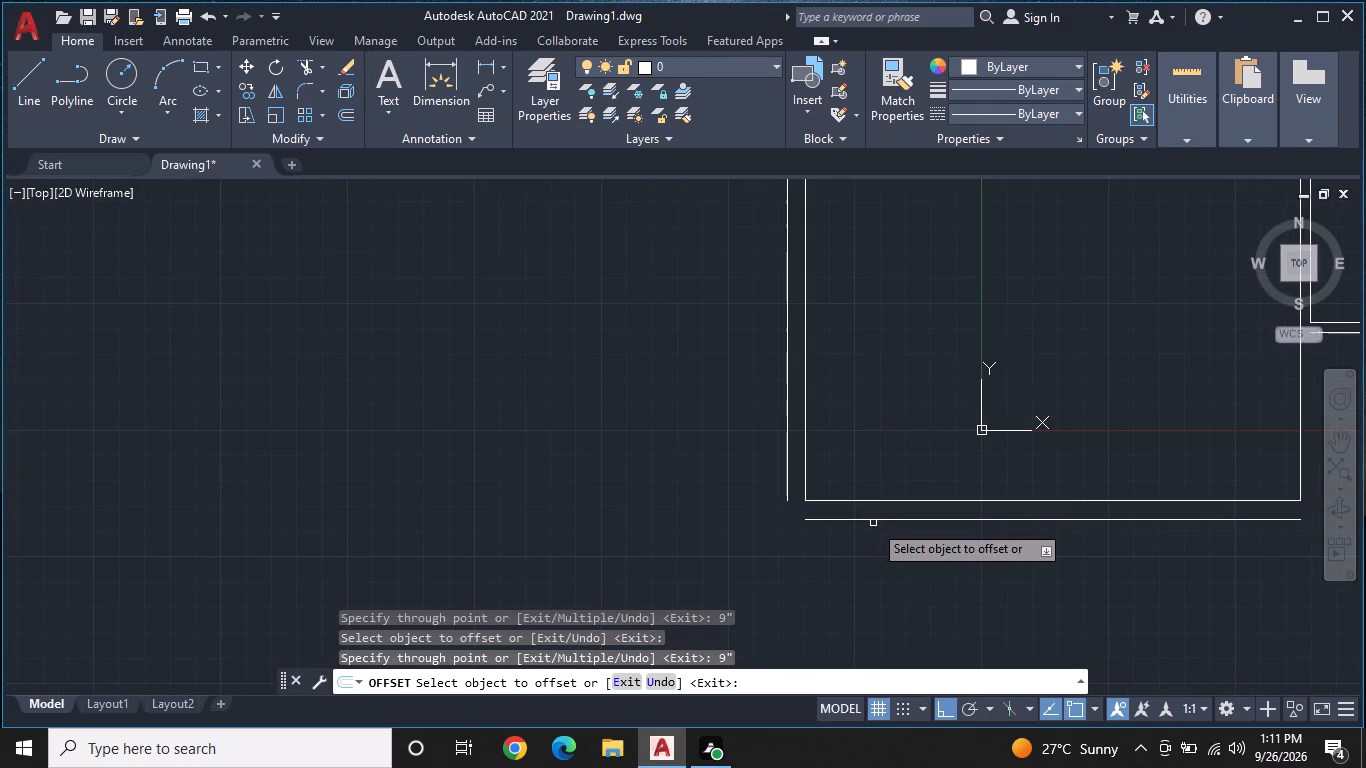
key(Escape)
Fillet the larger room's left offset line with its top and bottom offset lines at radius 0 to form square outer corners.
middle_drag(892, 477, 867, 585)
scroll(857, 541, down, 1)
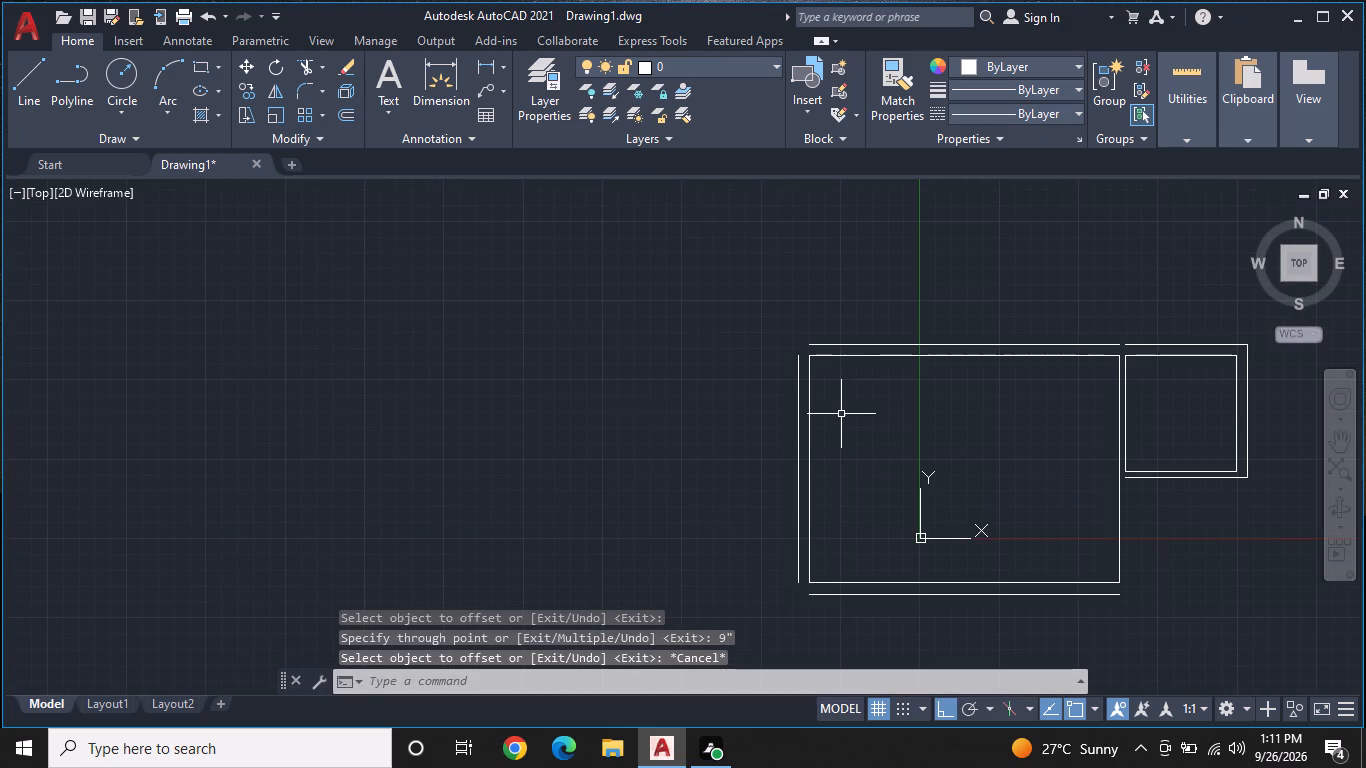
click(297, 89)
double_click(803, 355)
click(798, 365)
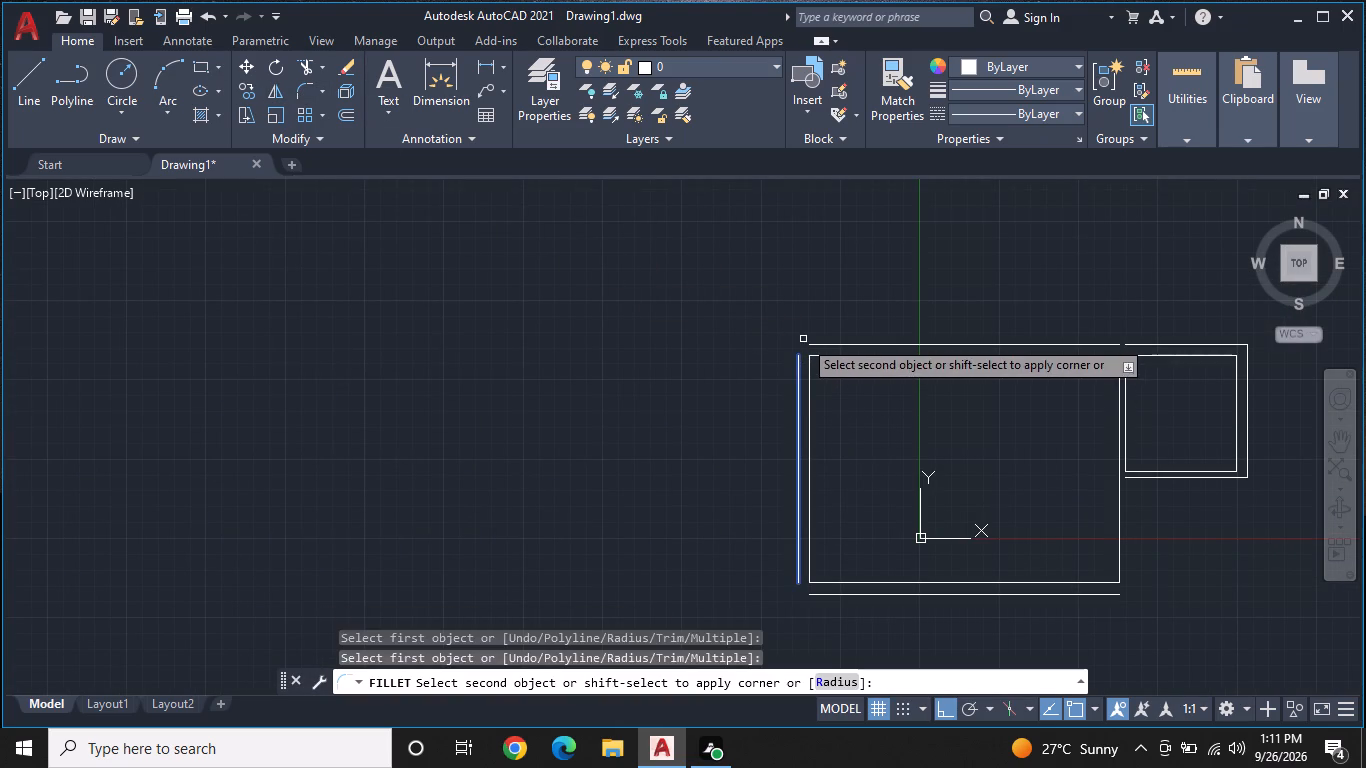
click(811, 343)
right_click(768, 418)
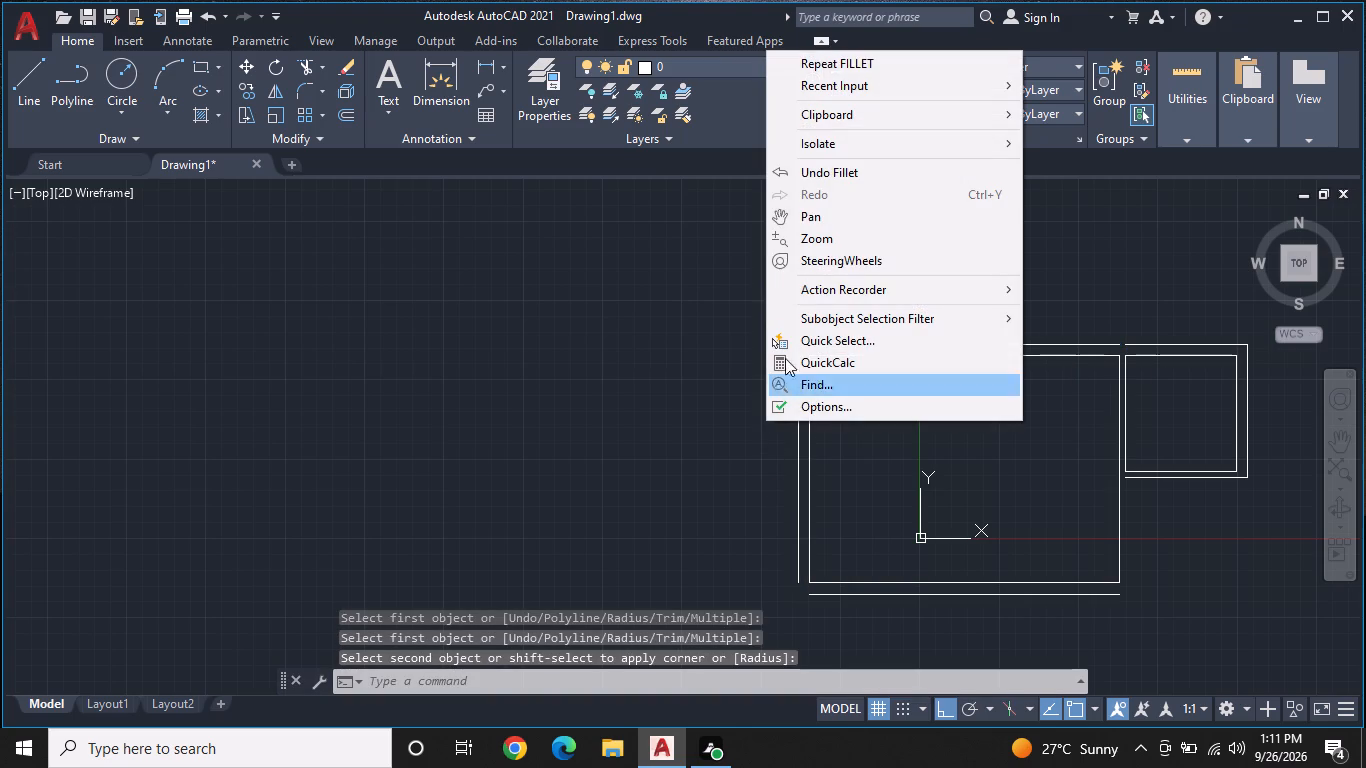
click(857, 64)
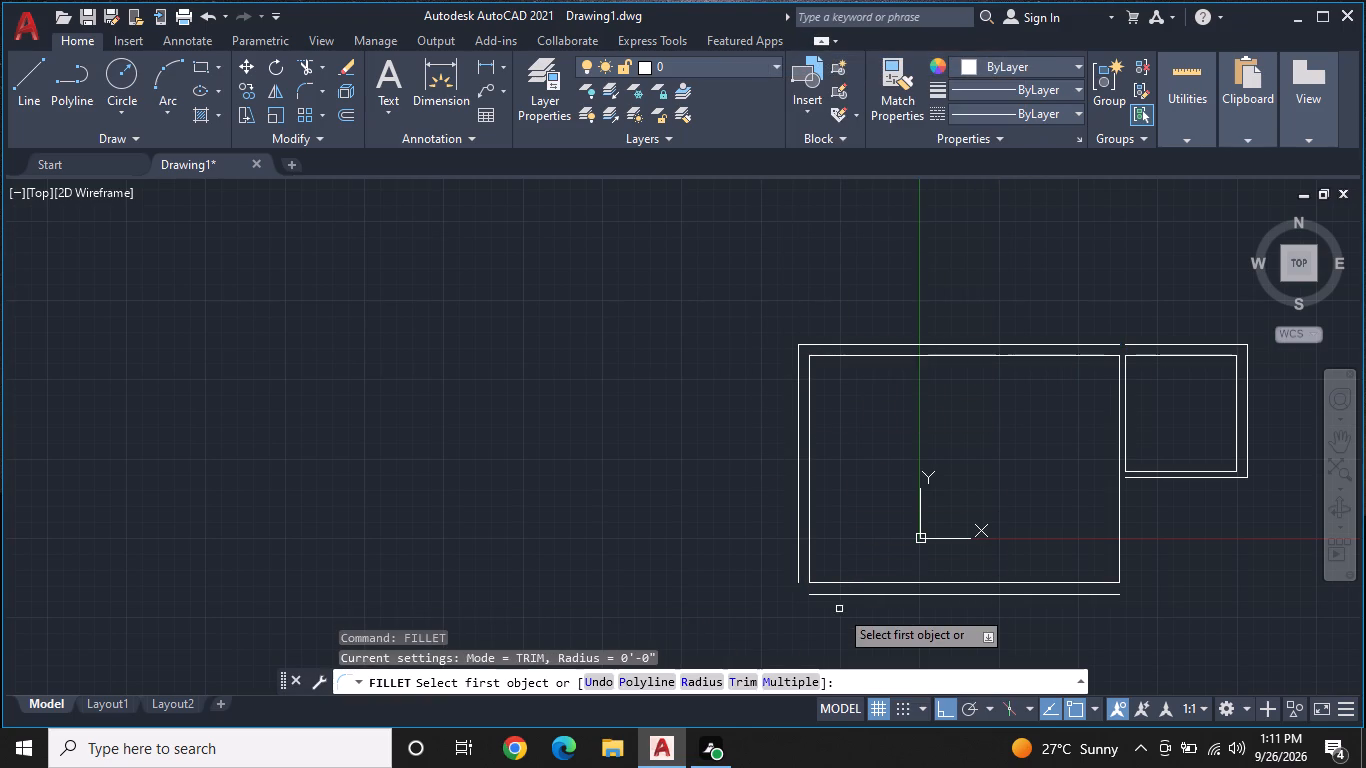
click(834, 598)
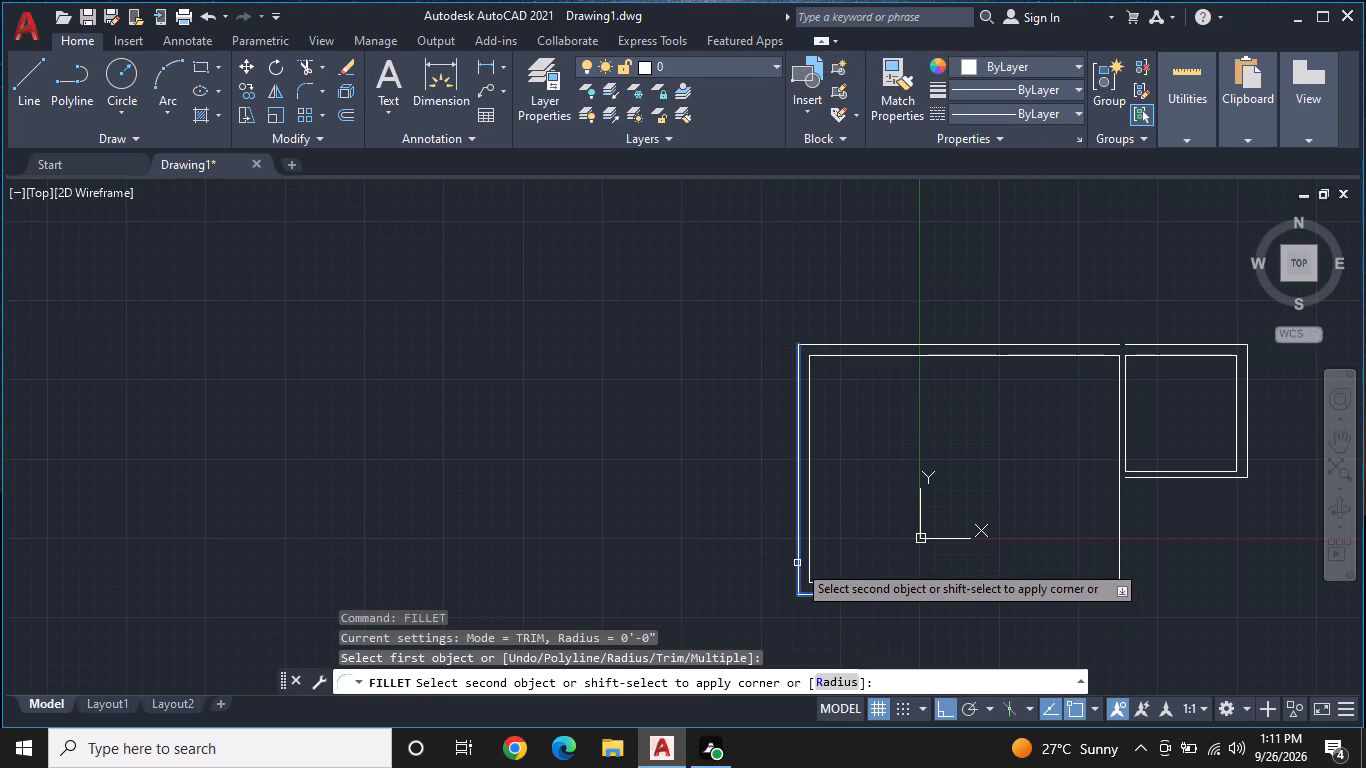
click(797, 563)
Extend the larger room's top outer wall line across the gap to the smaller room's top outer line.
middle_drag(934, 452, 621, 352)
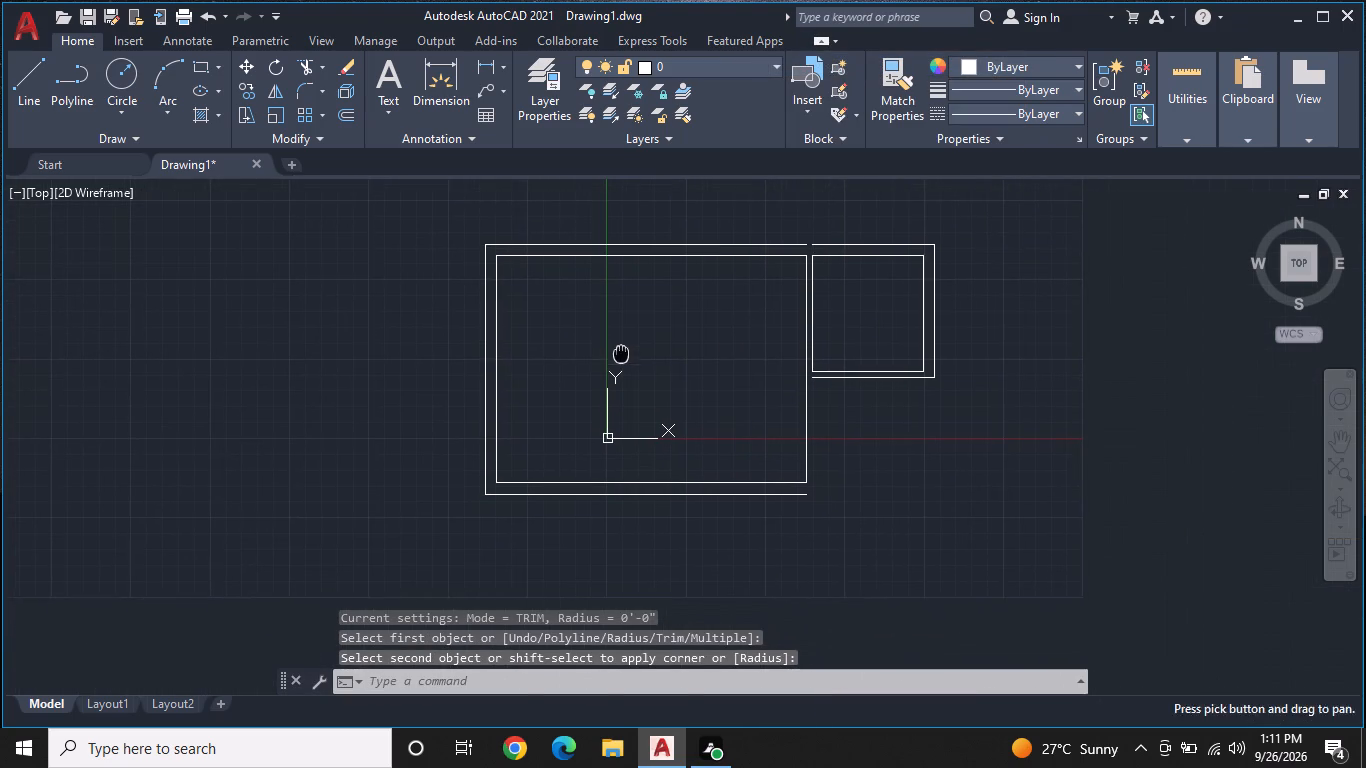
middle_drag(643, 383, 618, 355)
middle_drag(736, 293, 702, 409)
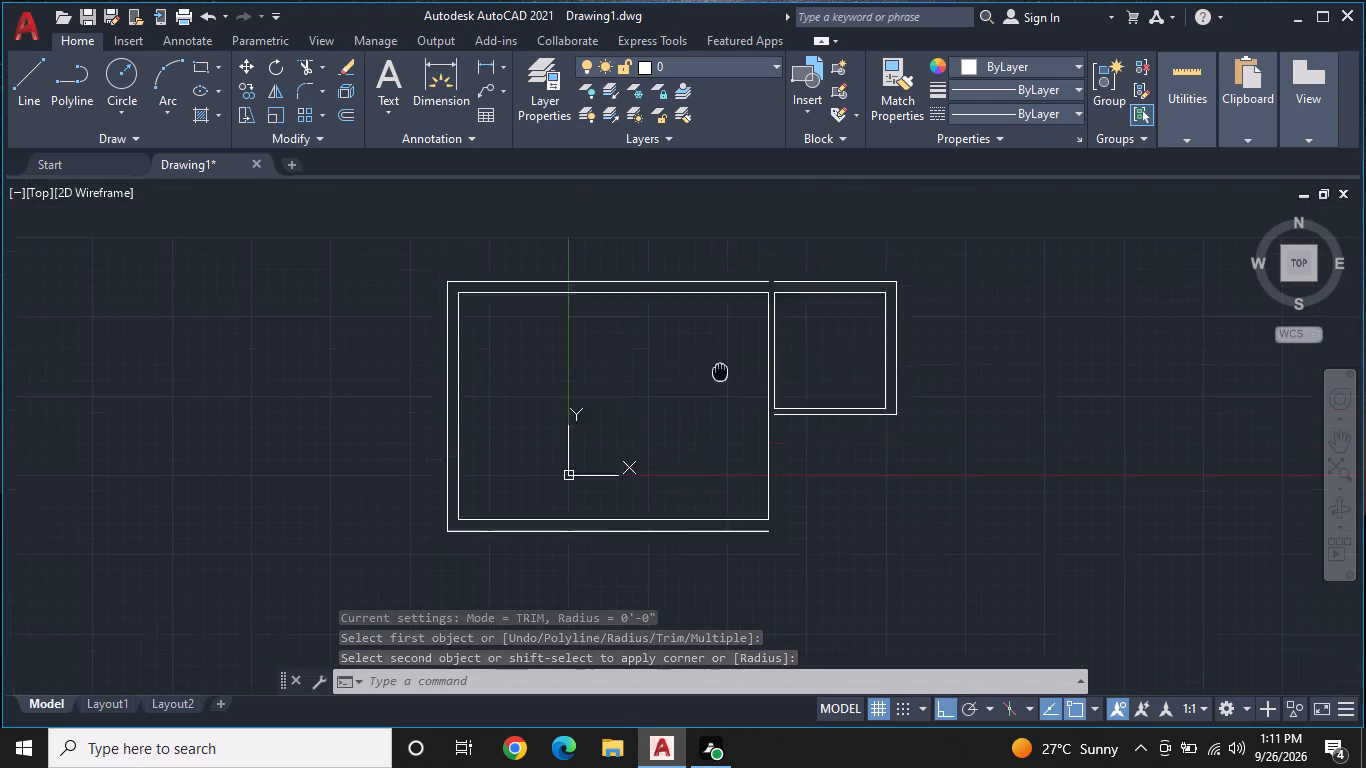
middle_drag(702, 409, 680, 443)
key(Escape)
text(EX)
key(space)
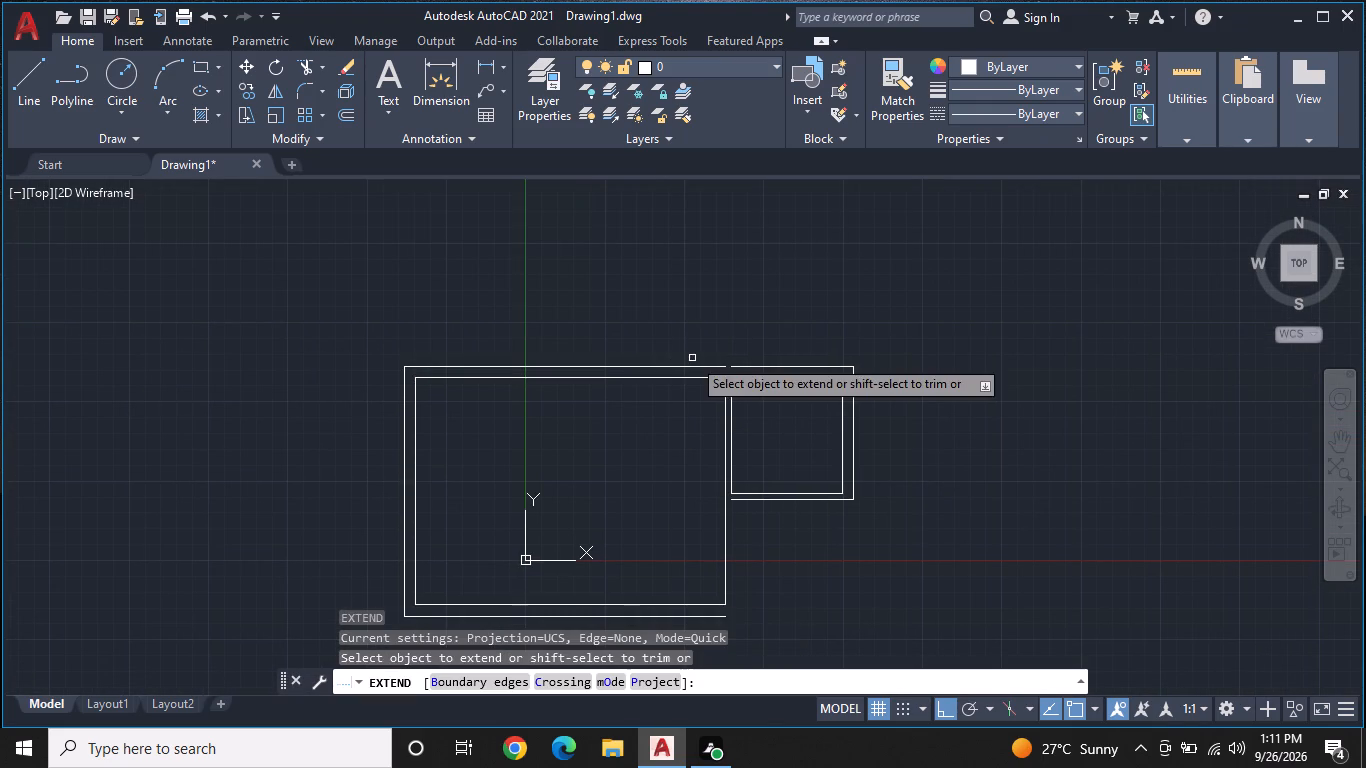
click(713, 364)
middle_drag(676, 430, 640, 336)
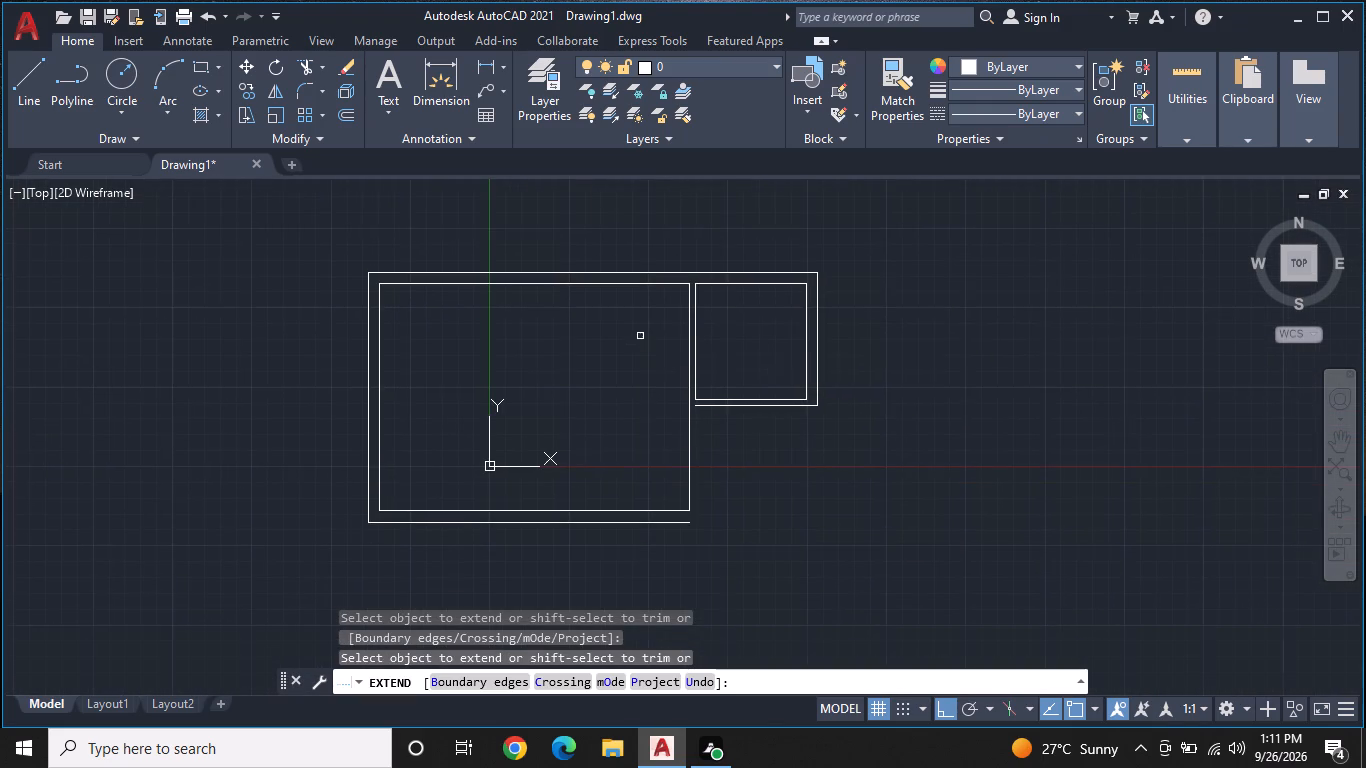
scroll(706, 295, up, 2)
middle_drag(706, 295, 693, 402)
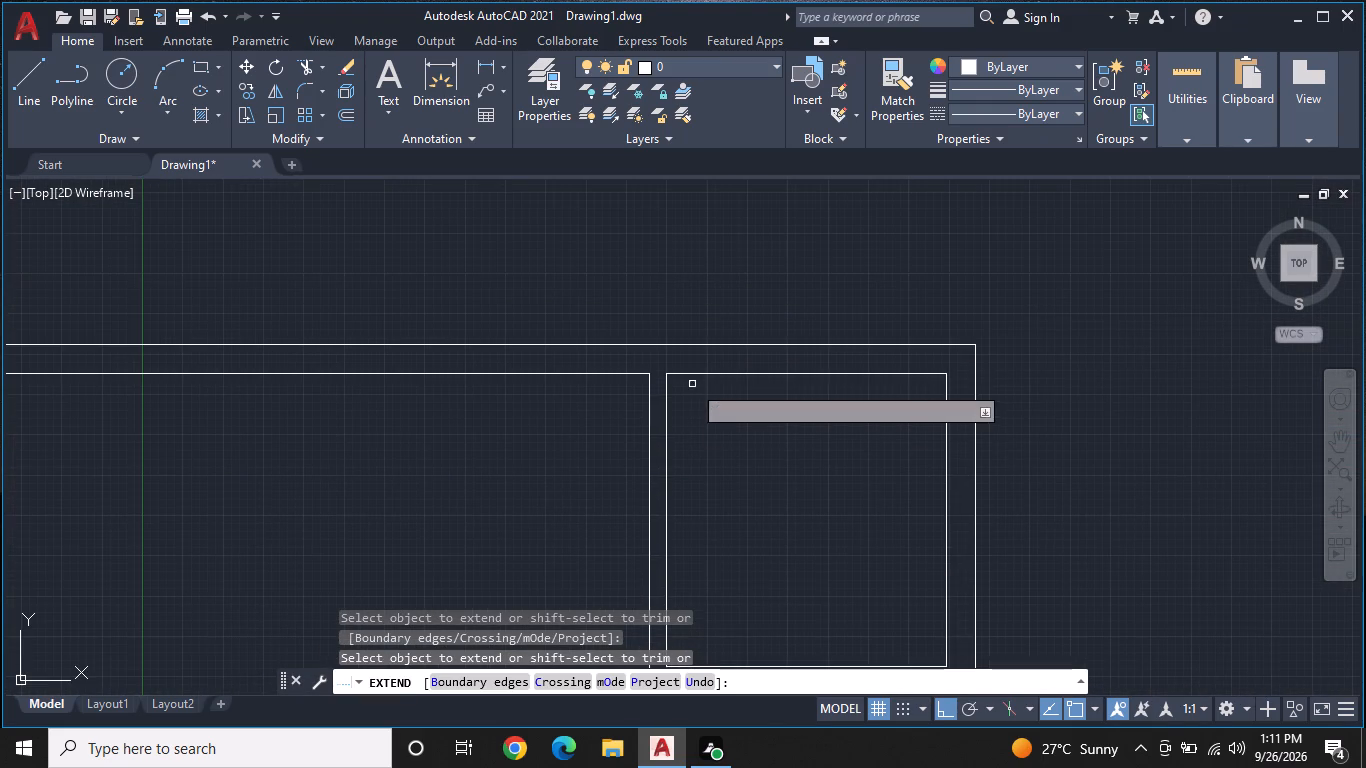
middle_drag(740, 394, 673, 338)
key(Escape)
Draw a short vertical line across the smaller room's top wall, just right of its inner upper-left corner.
text(L)
key(space)
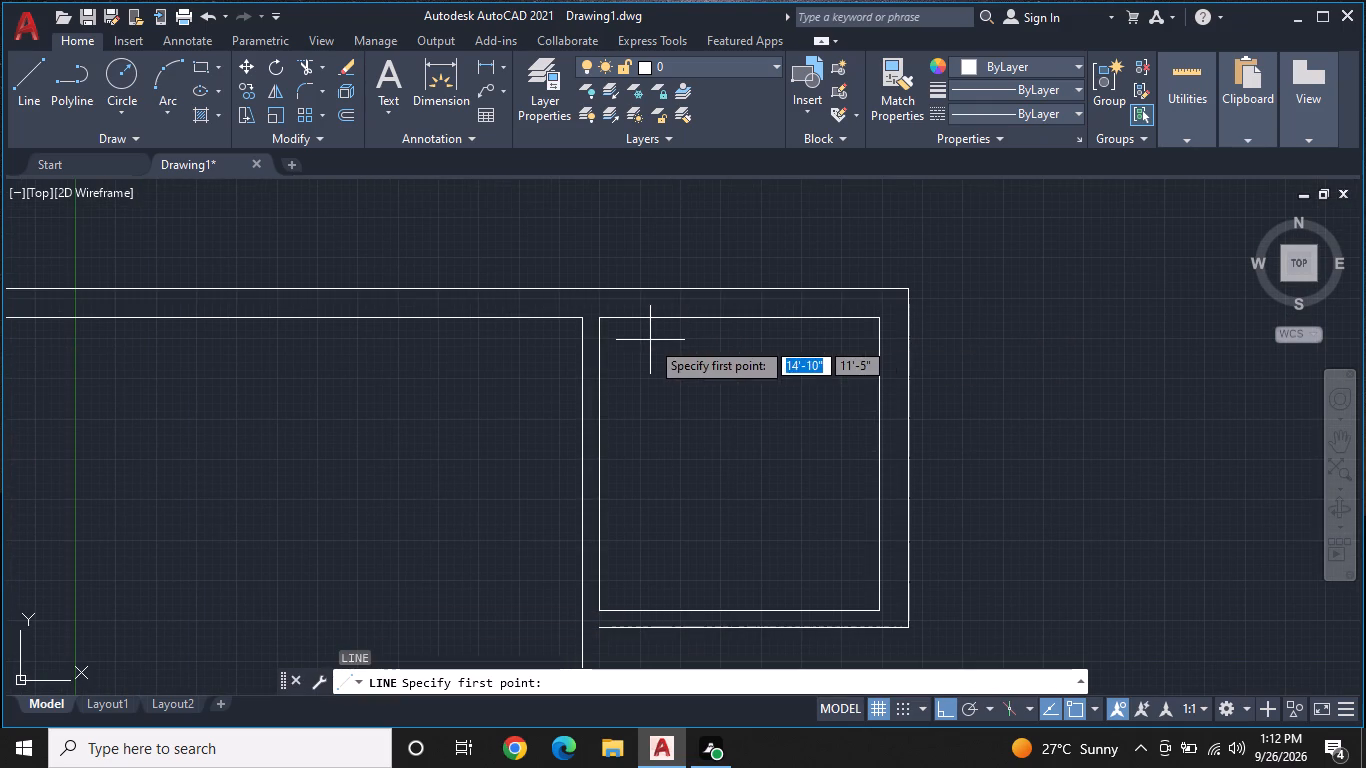
click(627, 315)
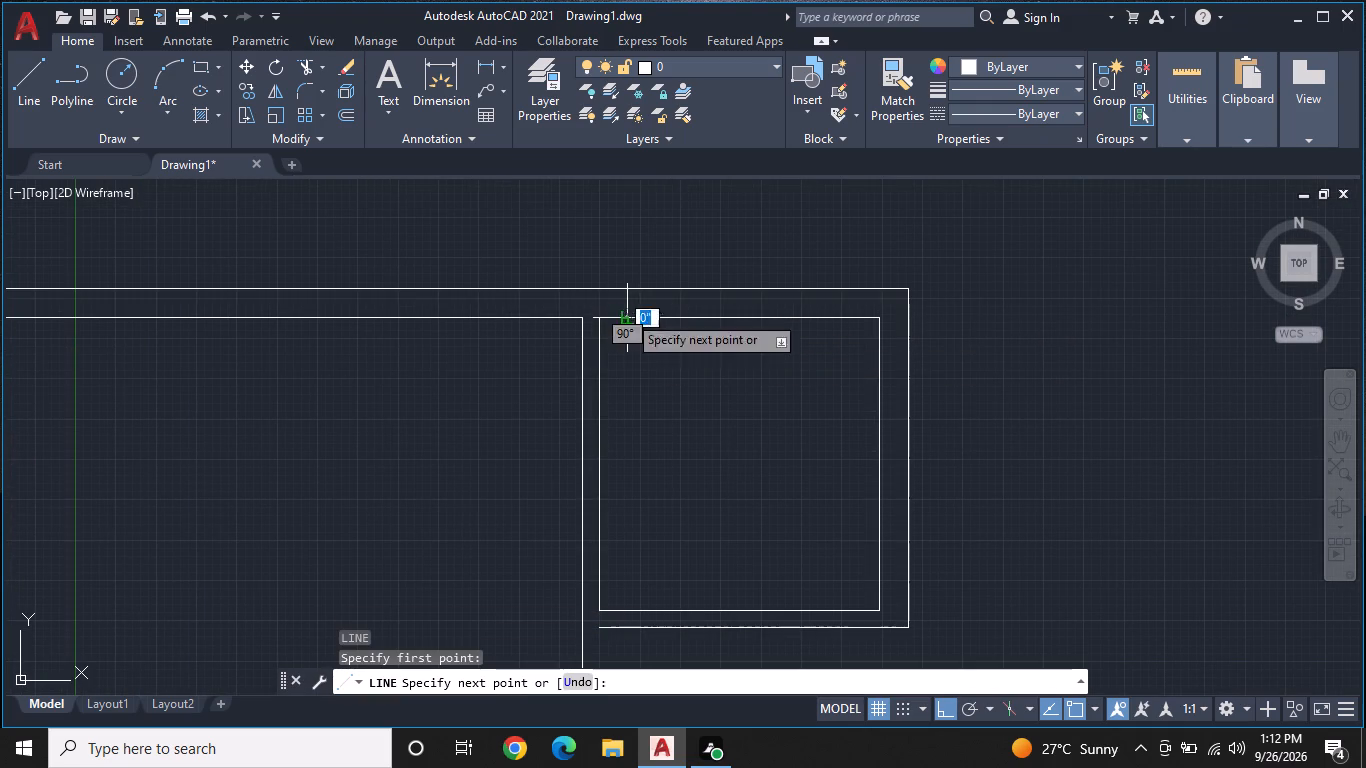
click(630, 286)
key(space)
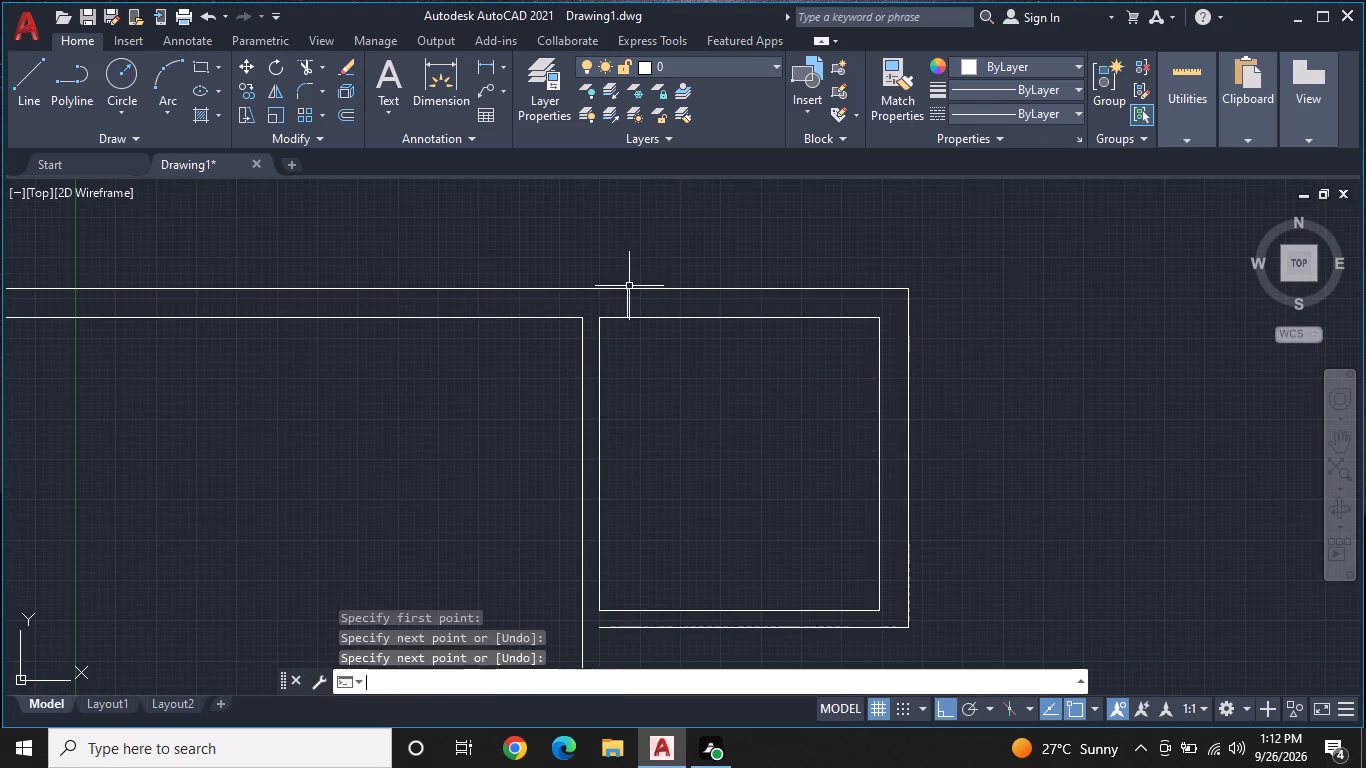
key(space)
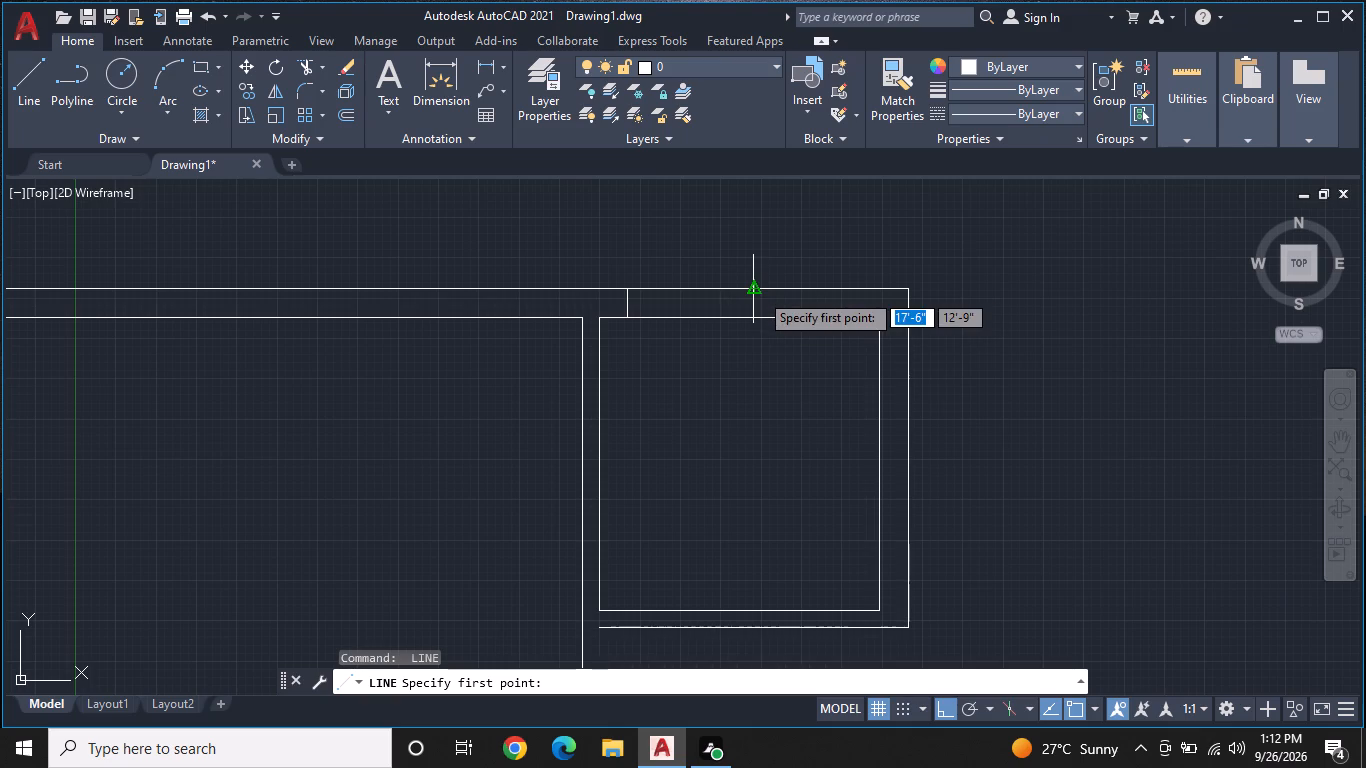
key(Escape)
Inside the smaller room, draw two connected lines with Ortho on, 3' to the right and 3' up.
middle_drag(753, 370, 765, 348)
key(l)
key(space)
click(658, 452)
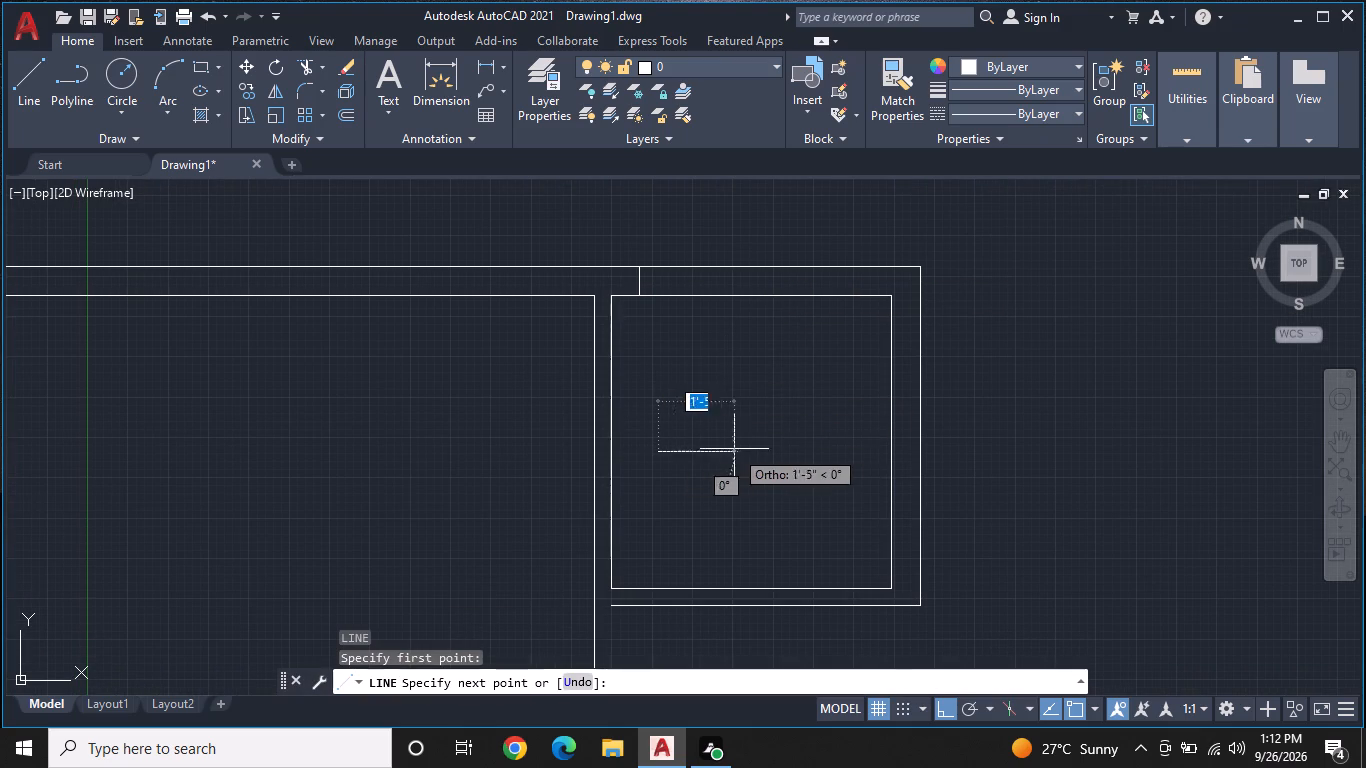
text(3')
key(Return)
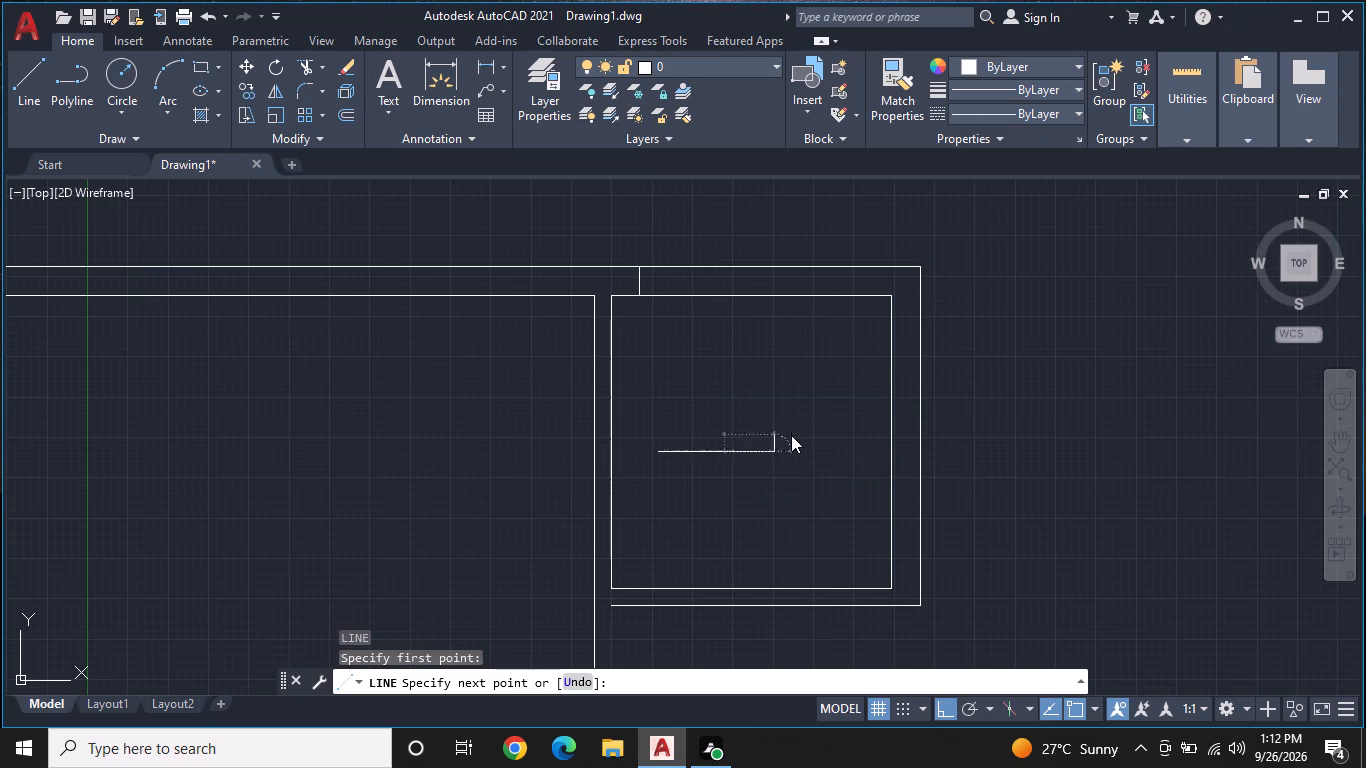
text(3')
key(Escape)
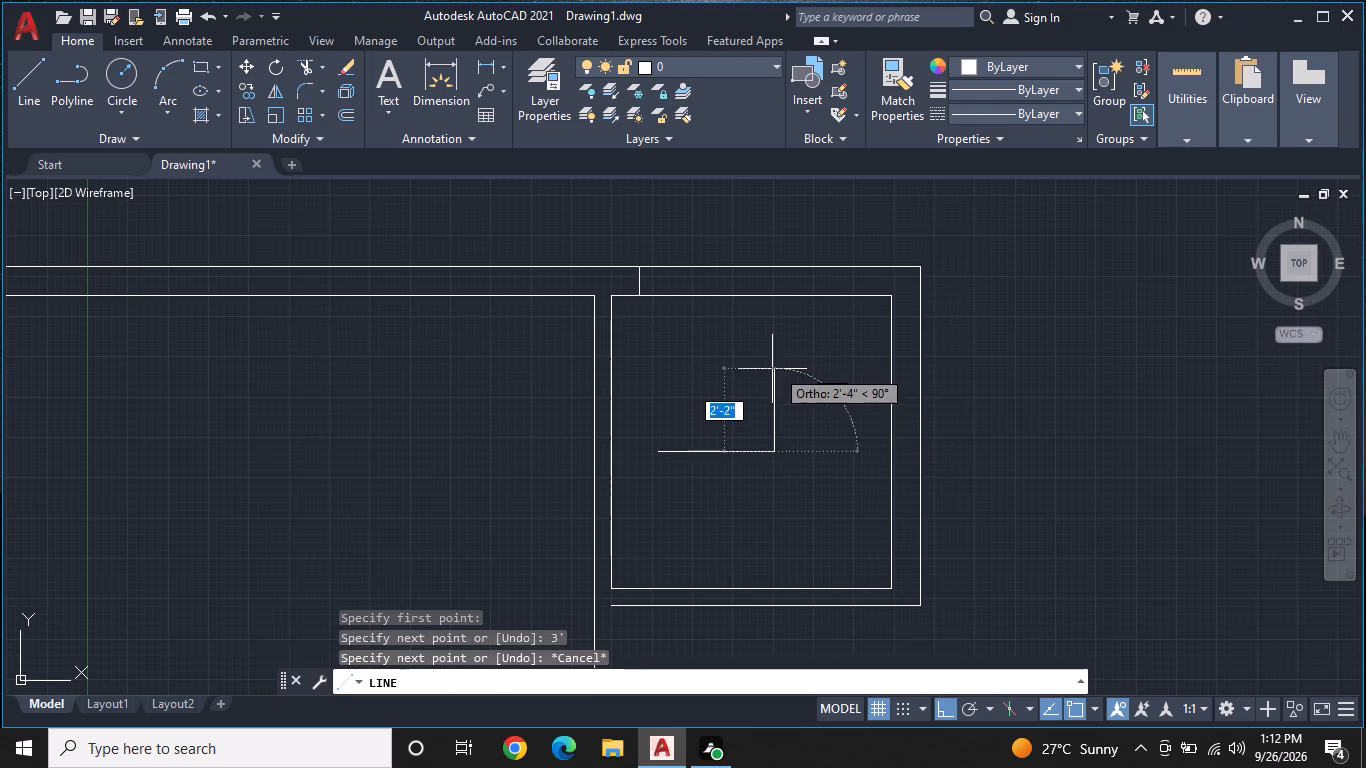
key(3)
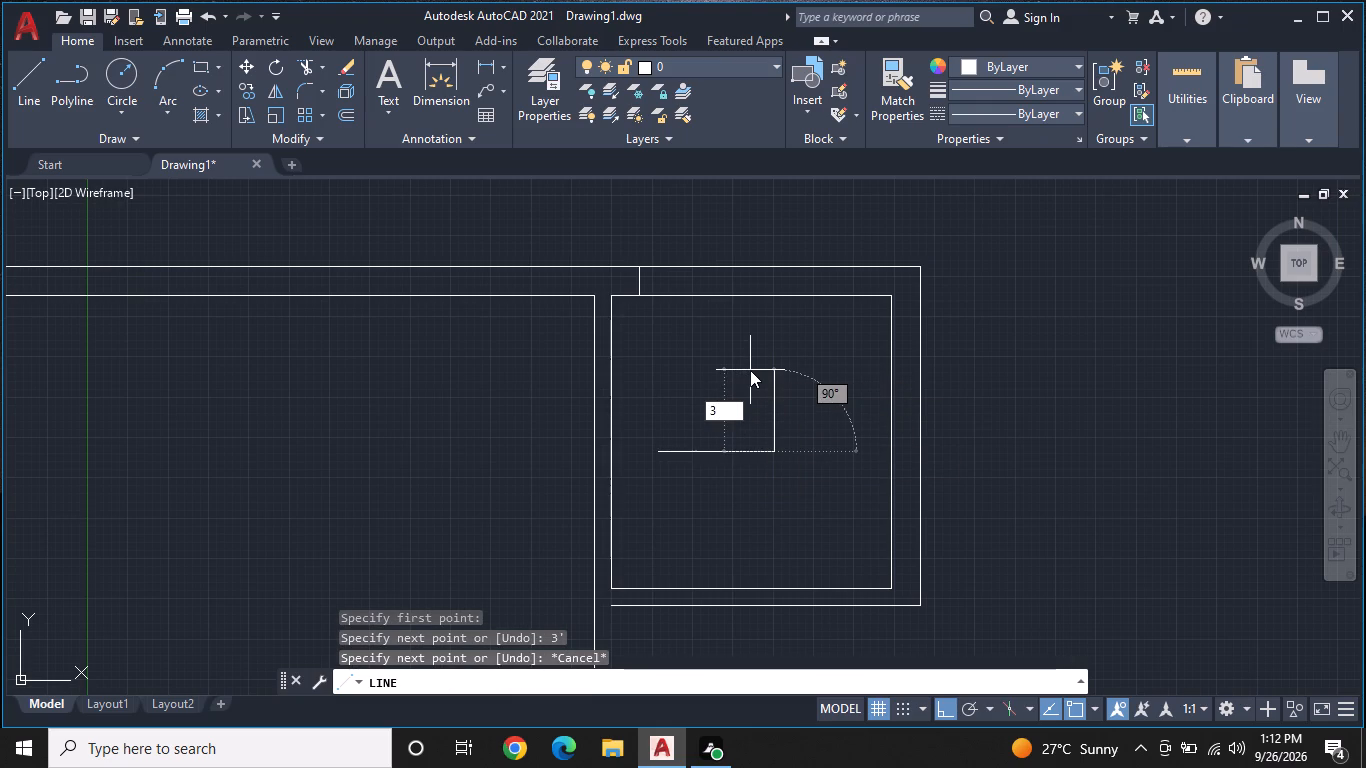
key(apostrophe)
key(Return)
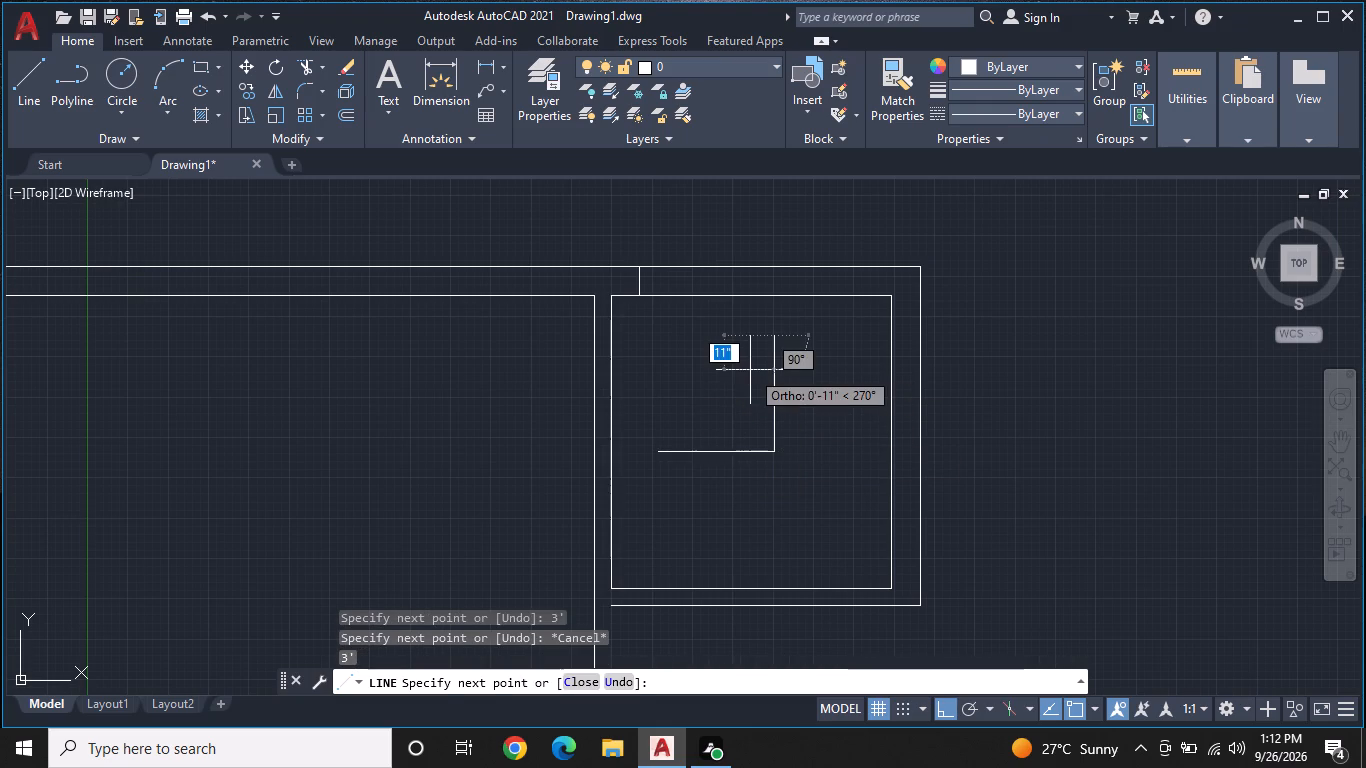
key(Escape)
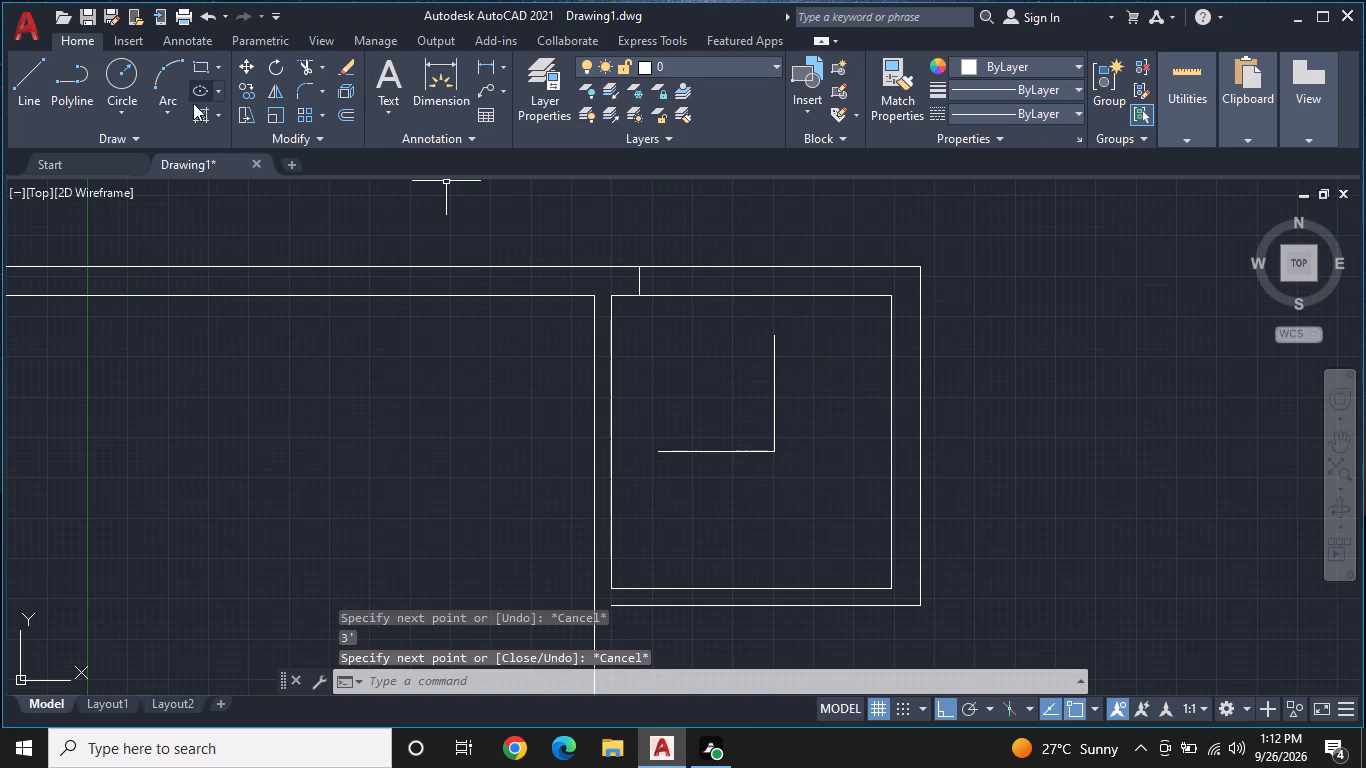
Draw a door-swing arc with Start, End, Direction from the vertical 3' line's upper end to the horizontal line's left end.
click(175, 118)
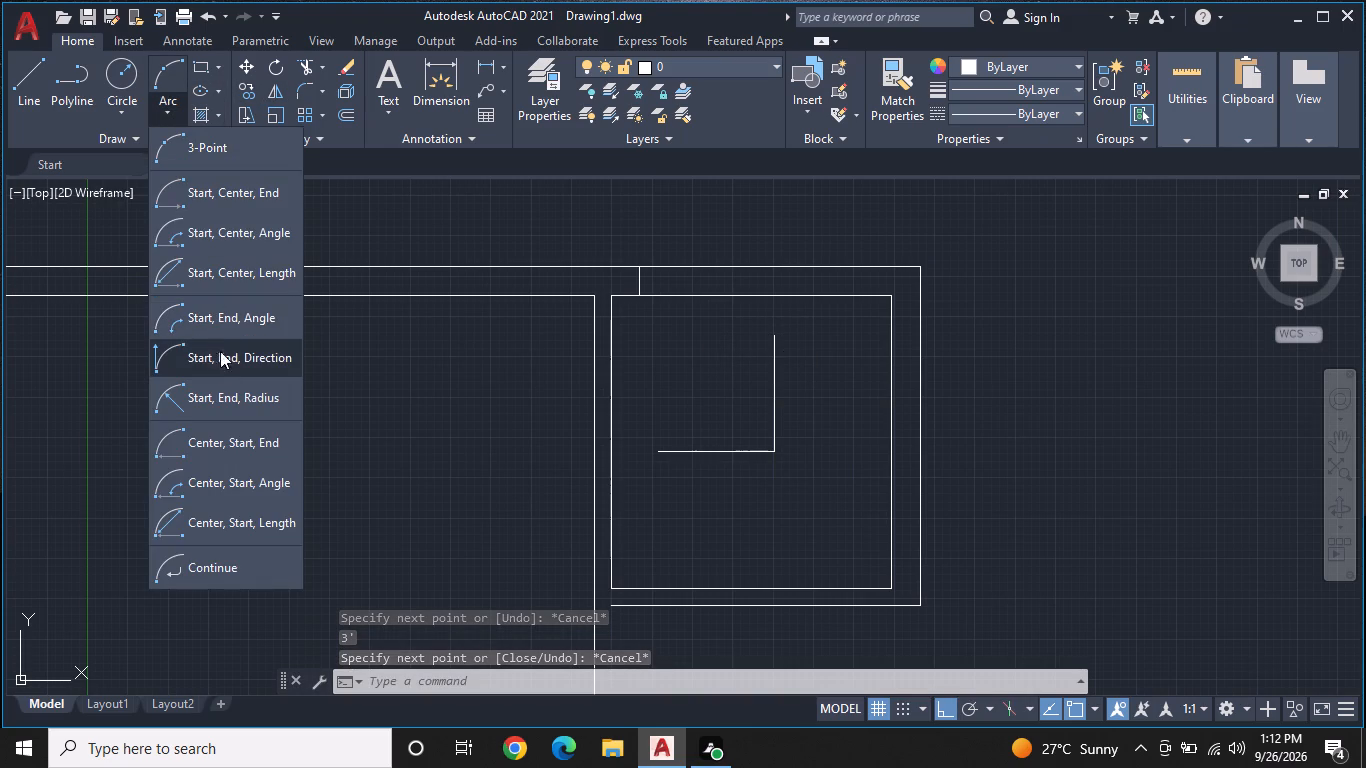
click(220, 351)
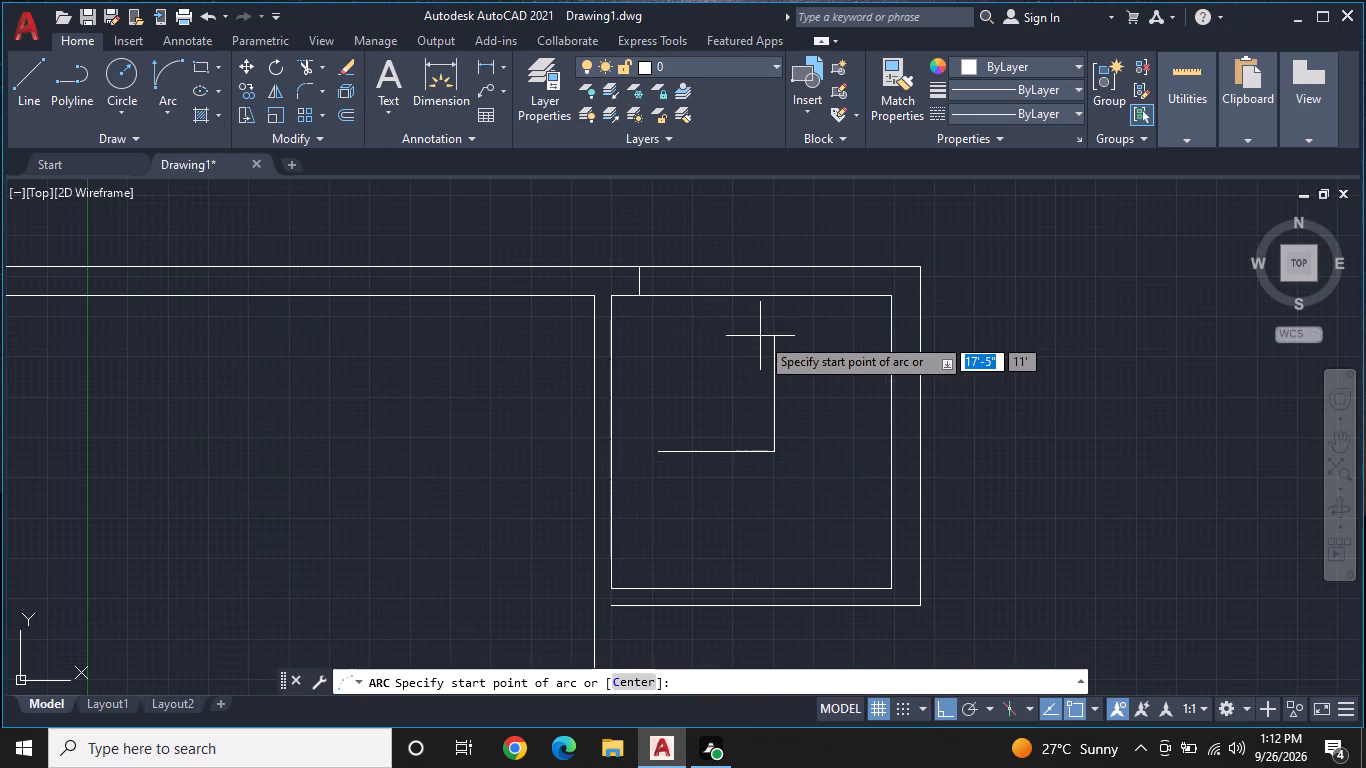
click(775, 333)
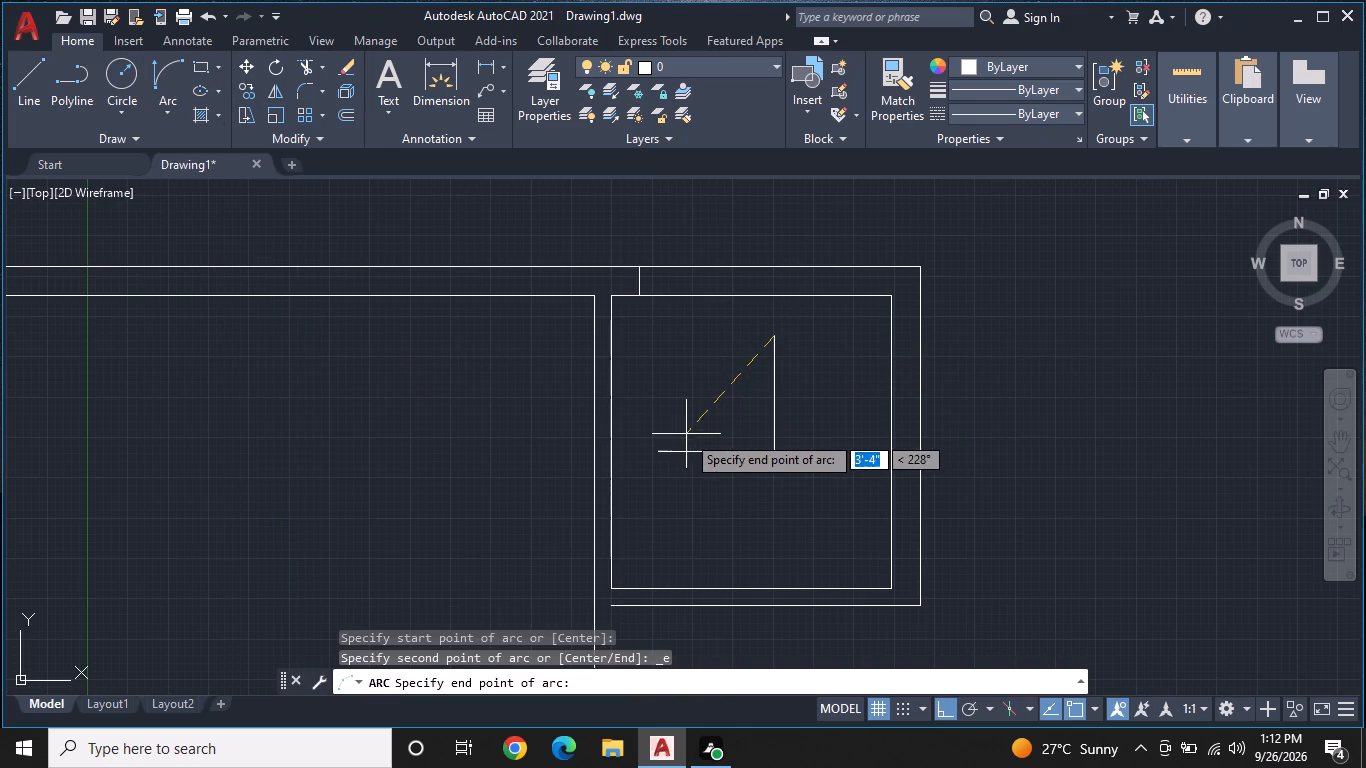
click(657, 450)
click(635, 352)
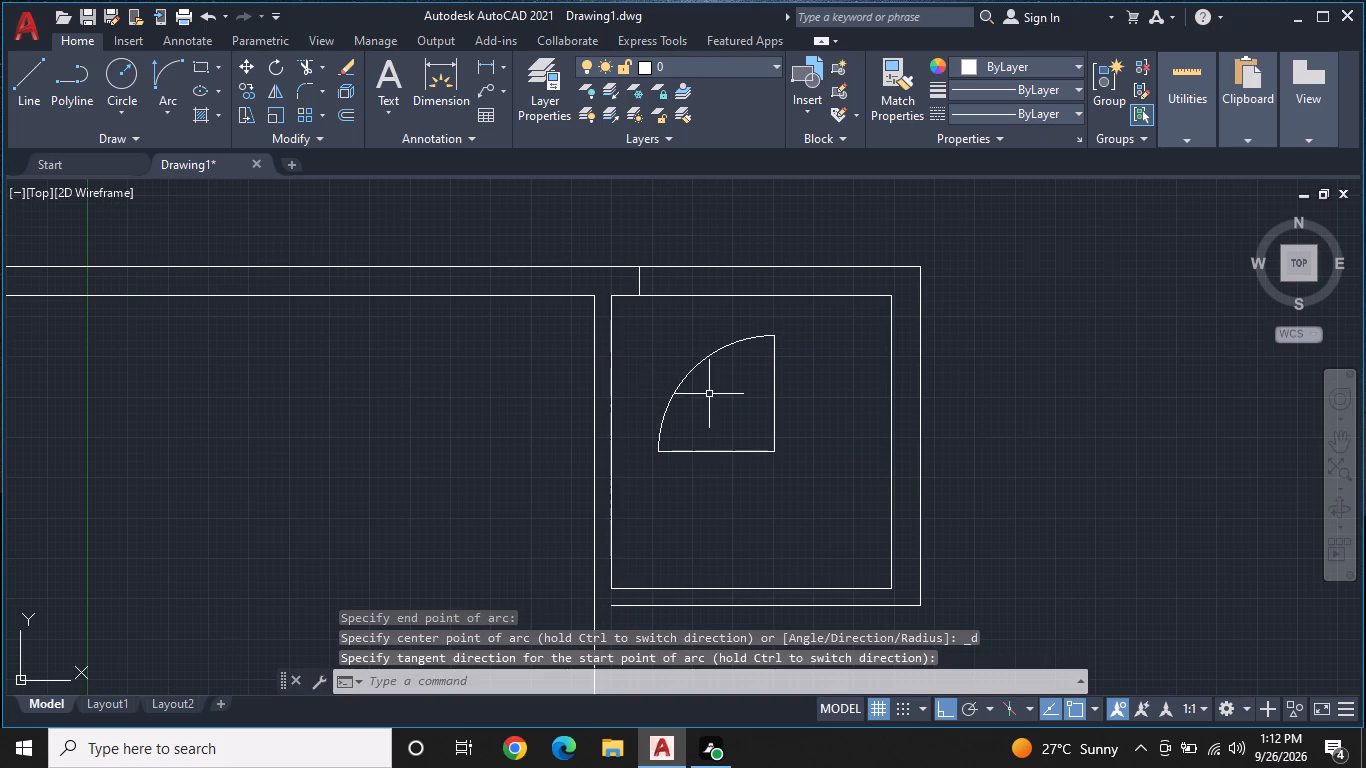
middle_drag(713, 400, 713, 357)
scroll(713, 394, up, 1)
key(Escape)
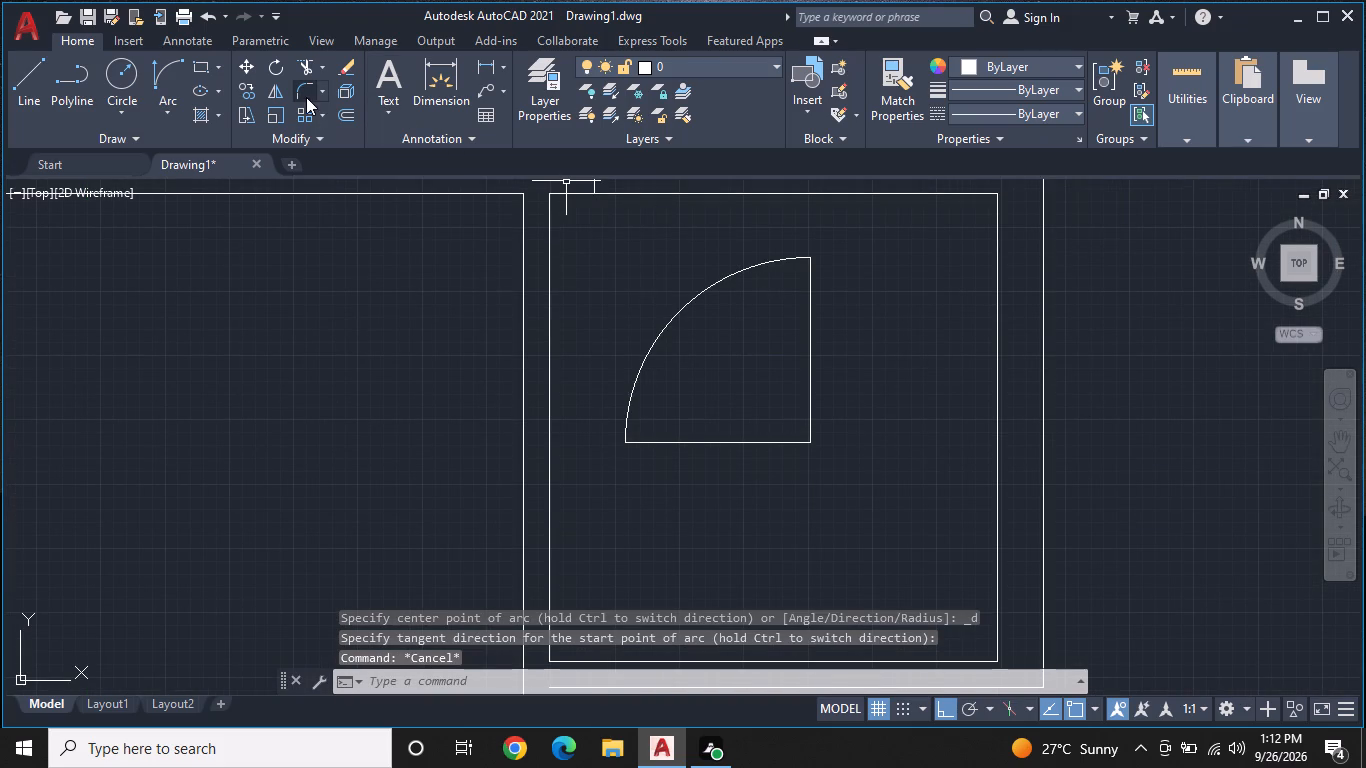
Offset the door's vertical 3' line by 1" toward the inside of the swing arc.
click(336, 116)
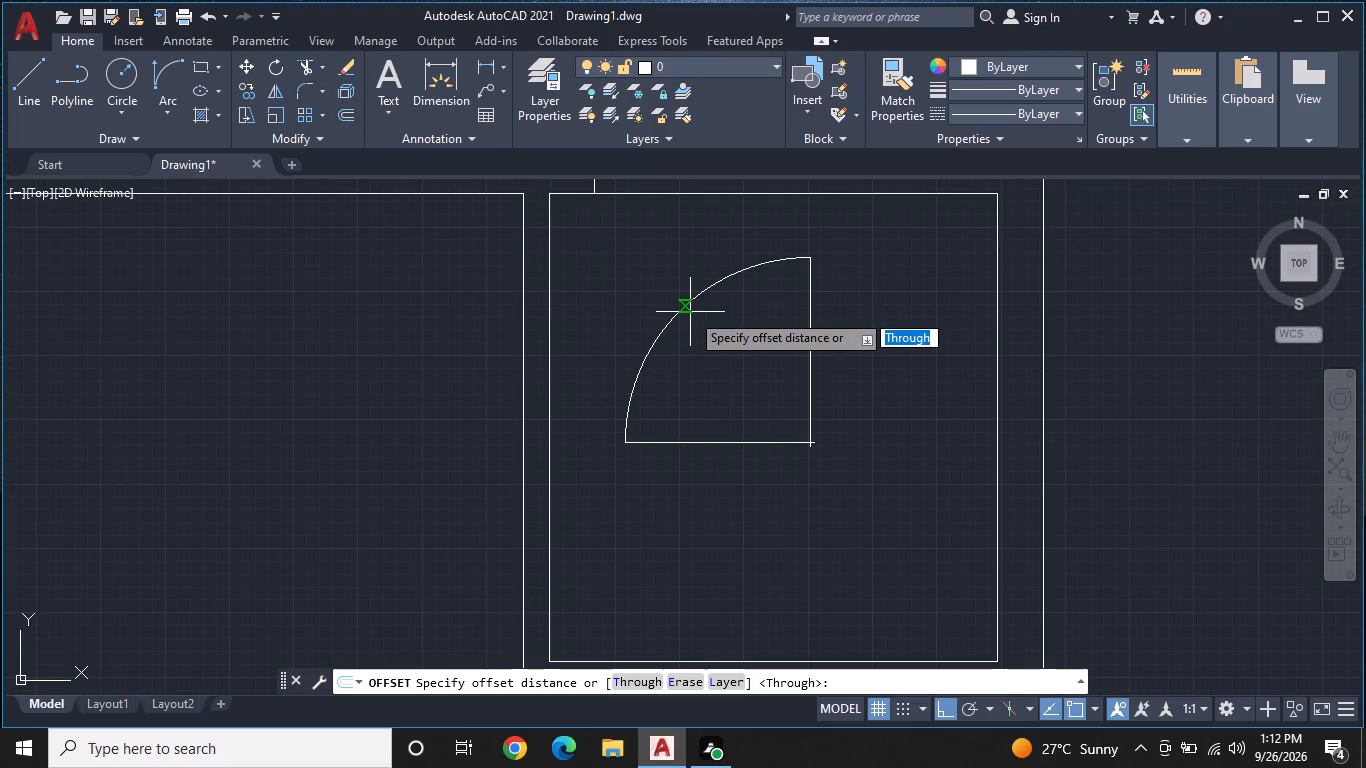
text(1")
key(Return)
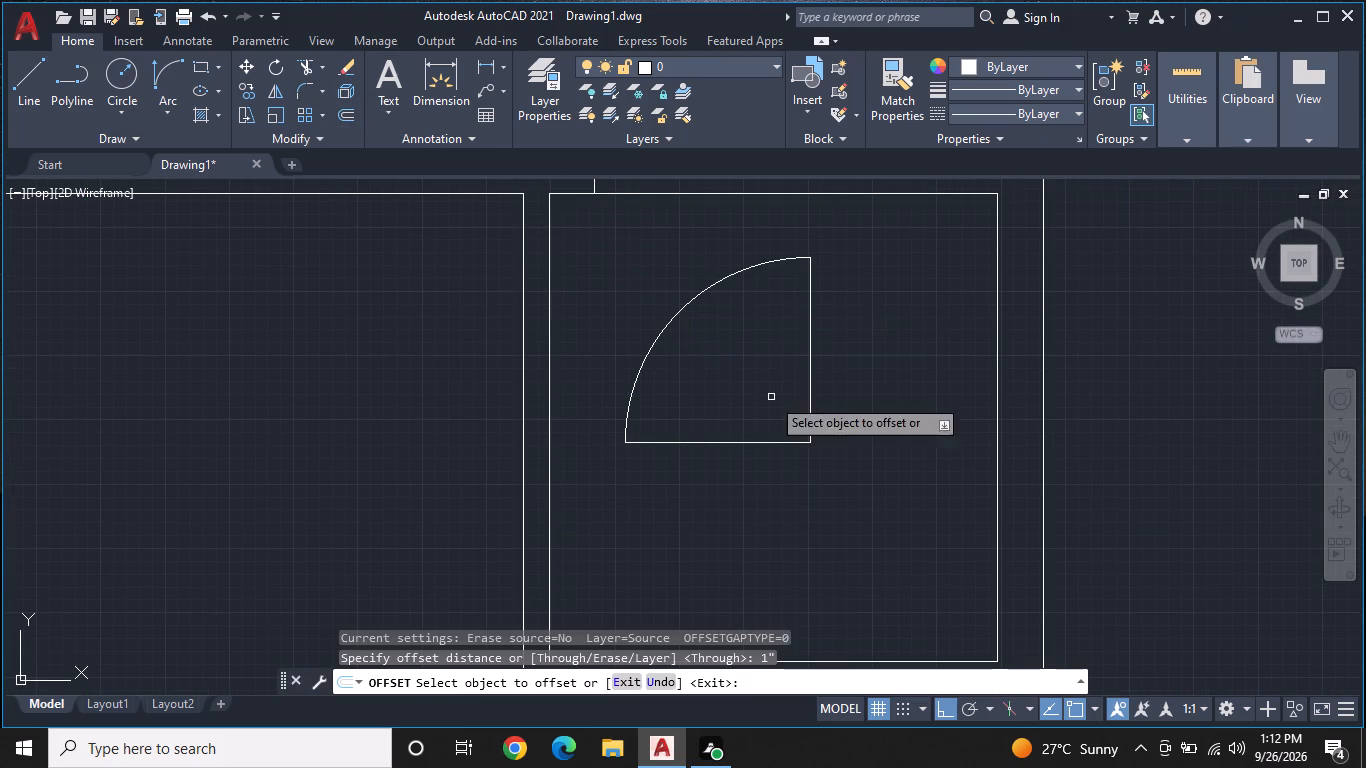
click(808, 347)
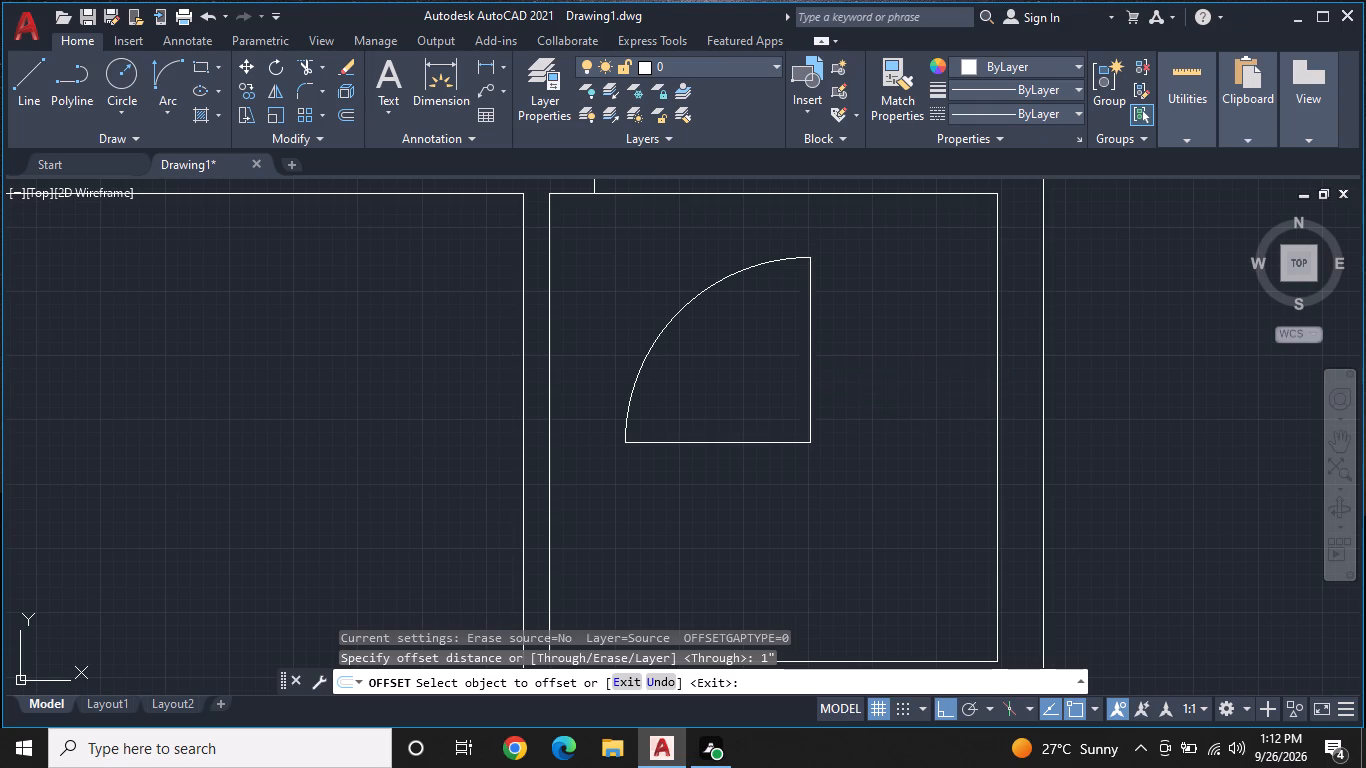
click(773, 349)
middle_drag(765, 380, 773, 352)
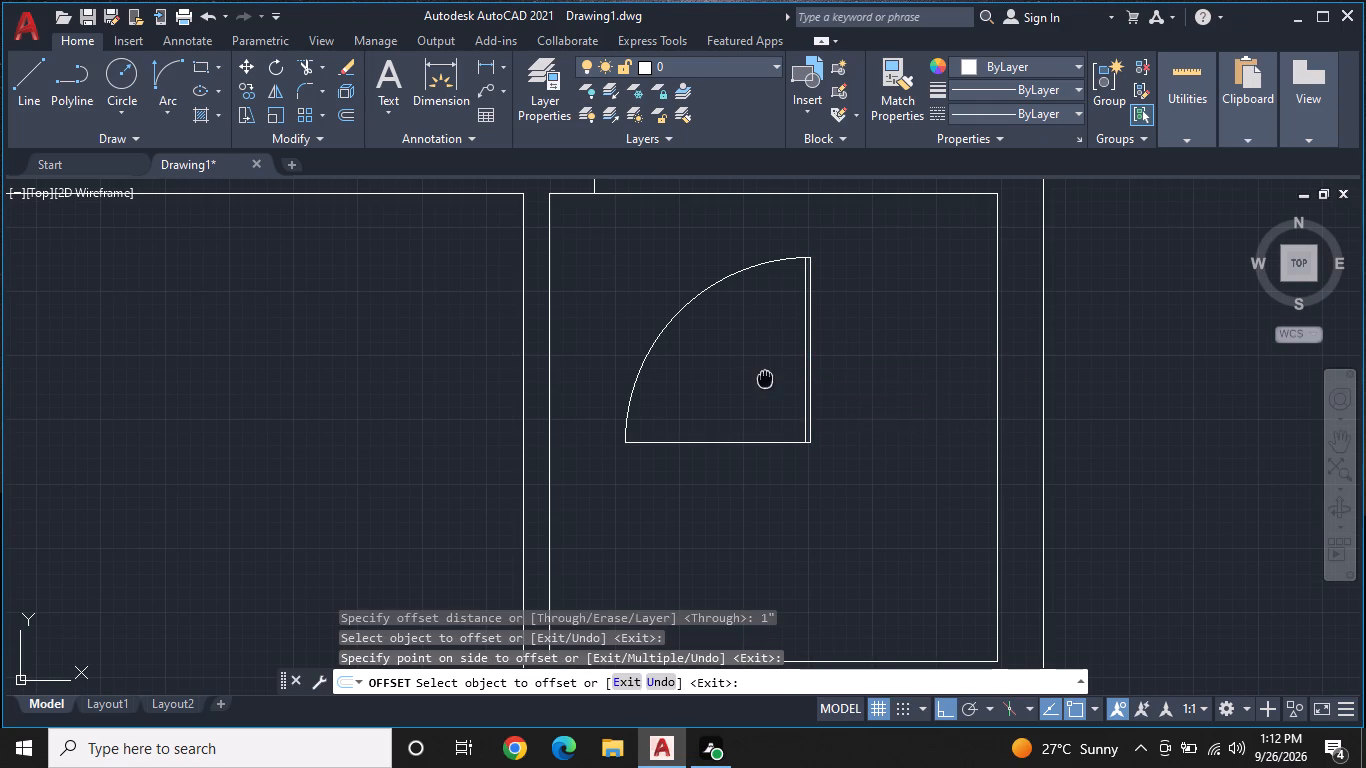
middle_drag(773, 352, 779, 330)
scroll(779, 330, up, 1)
key(Escape)
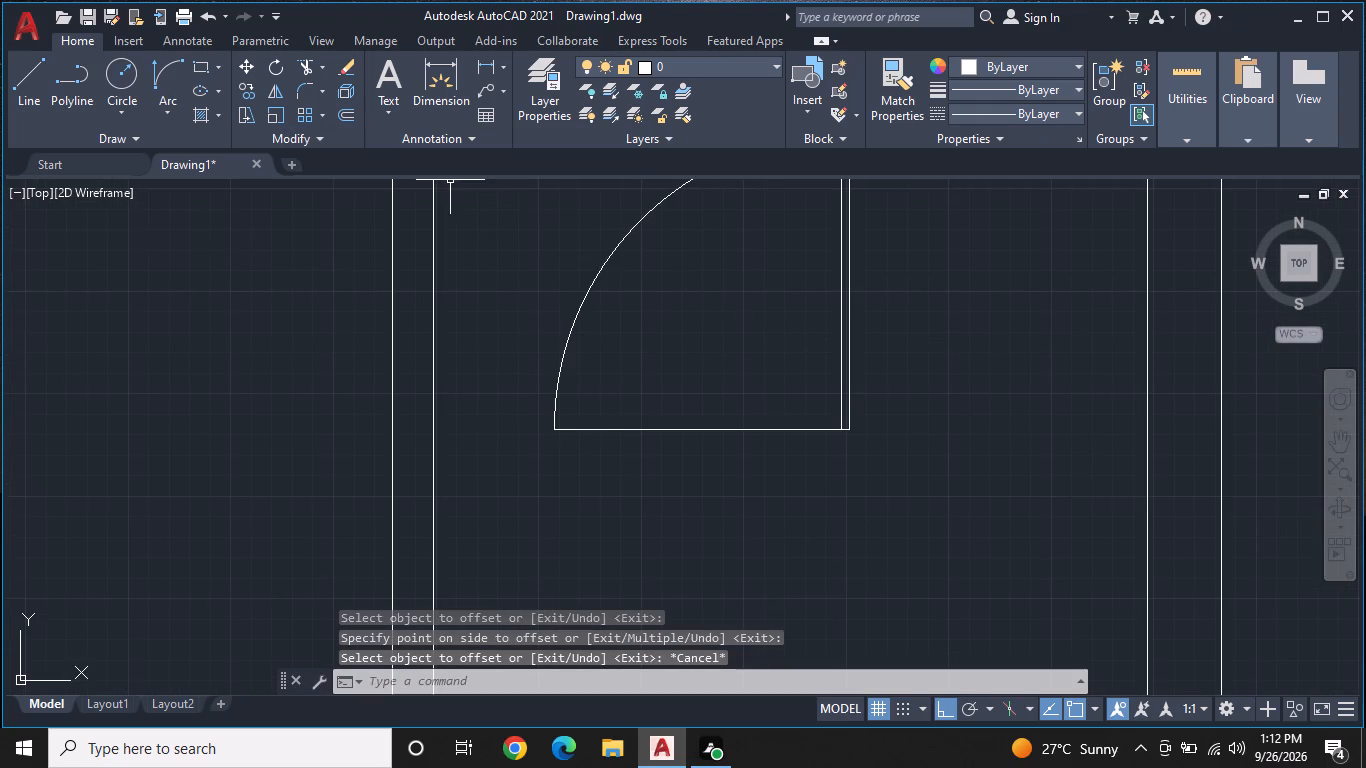
Erase the horizontal 3' line at the bottom of the door swing.
click(668, 427)
right_click(669, 426)
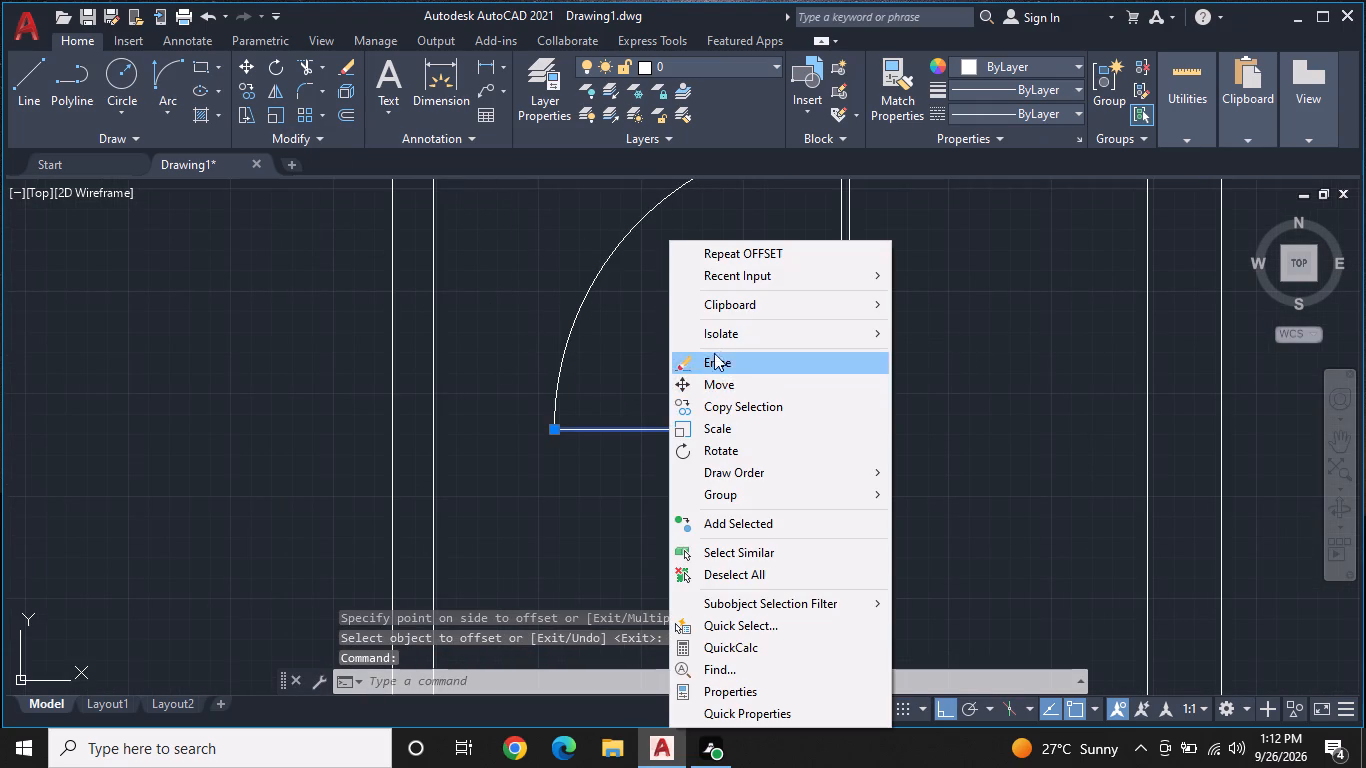
click(722, 363)
scroll(722, 363, down, 3)
middle_drag(722, 363, 722, 387)
scroll(722, 387, up, 1)
middle_drag(721, 381, 730, 373)
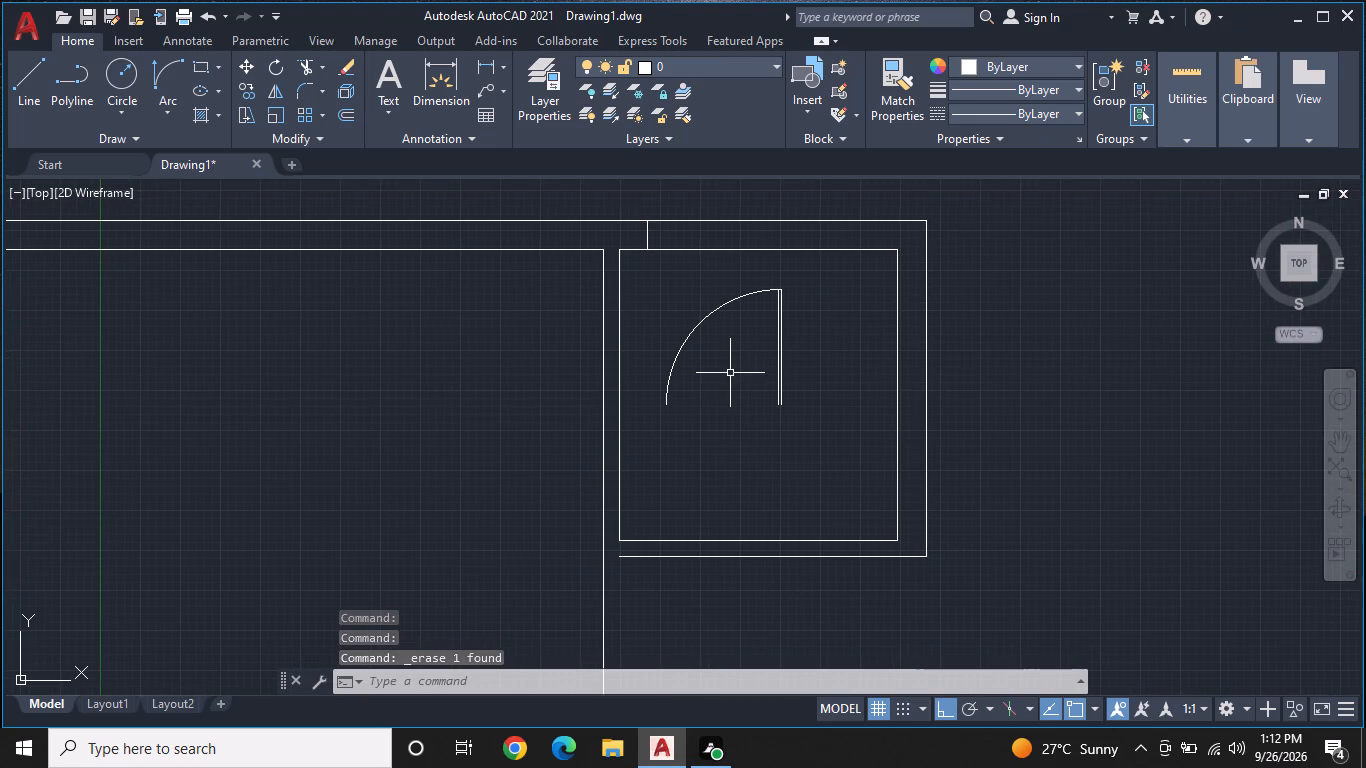
key(Escape)
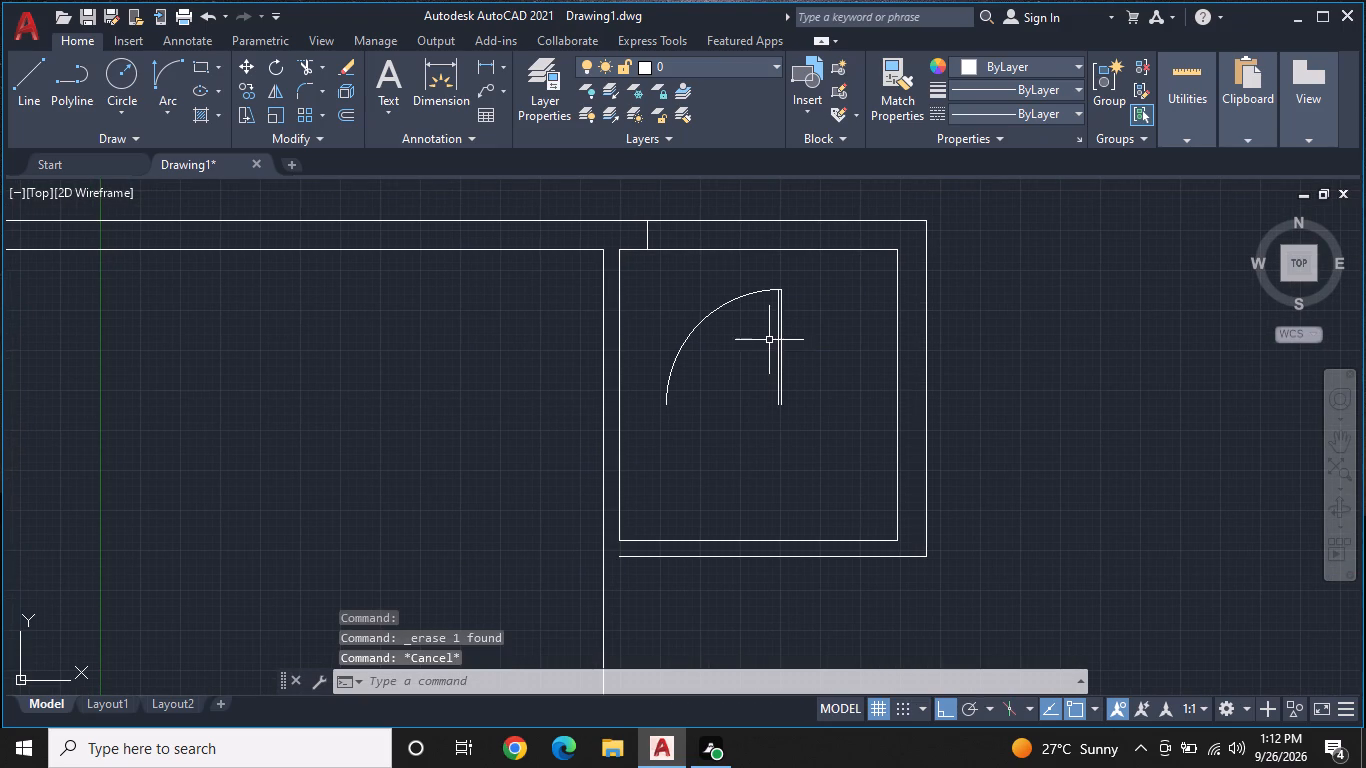
Draw a line 3' right from the short wall line's lower end, continuing straight up to the outer wall line.
key(l)
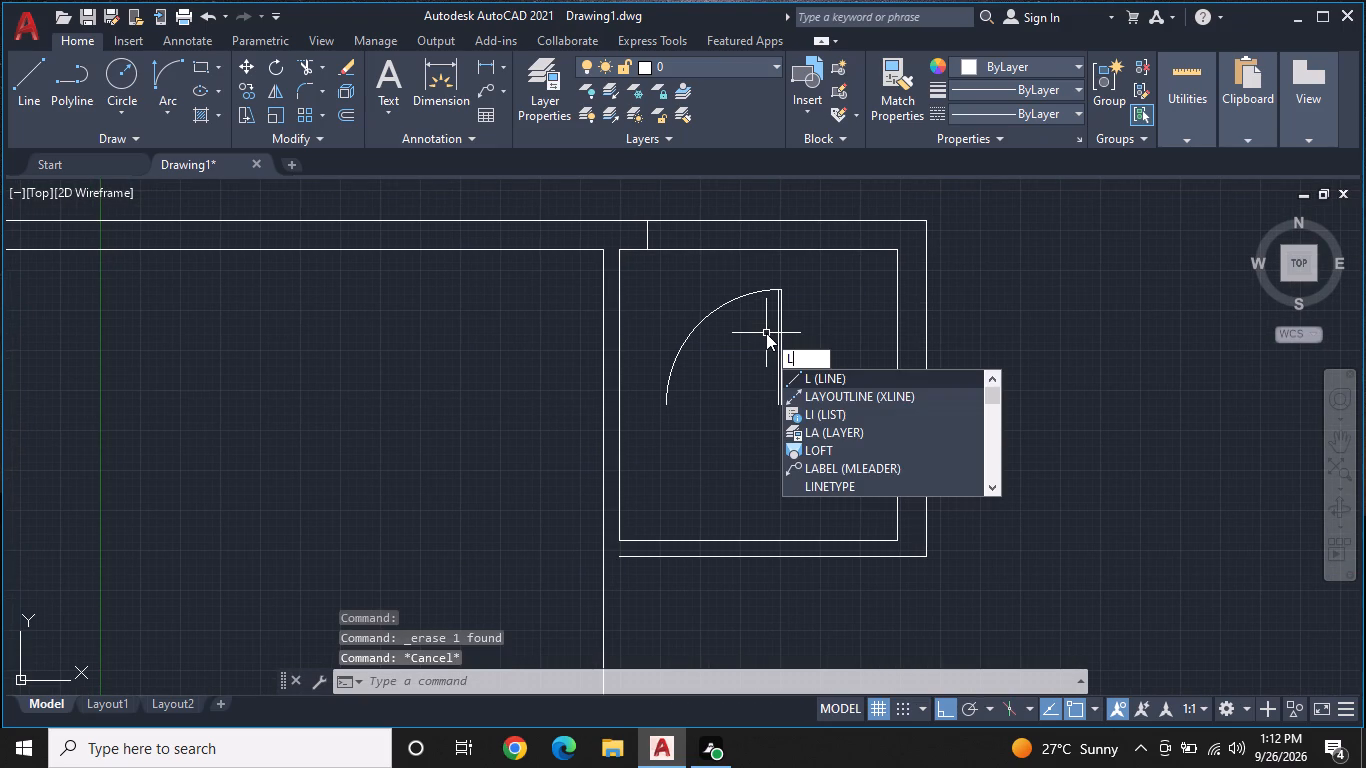
key(Escape)
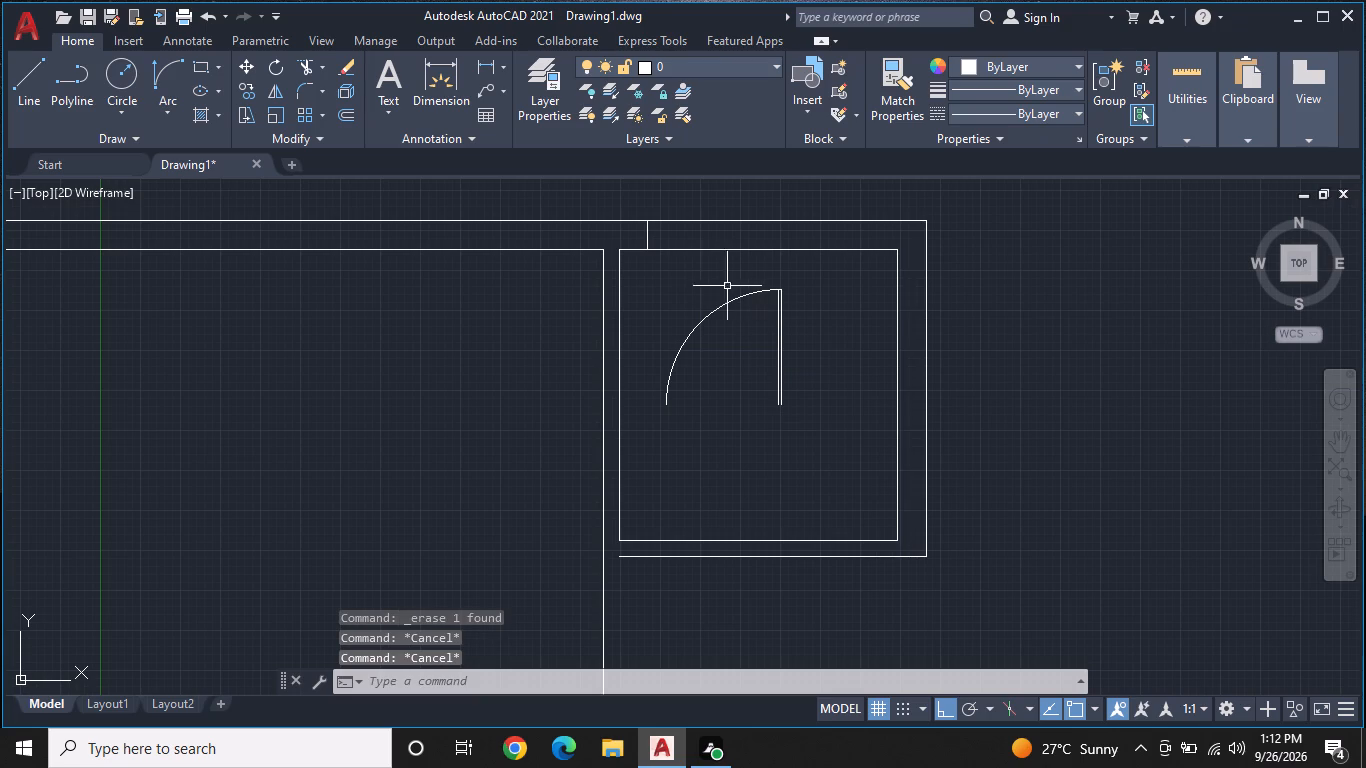
text(L)
key(space)
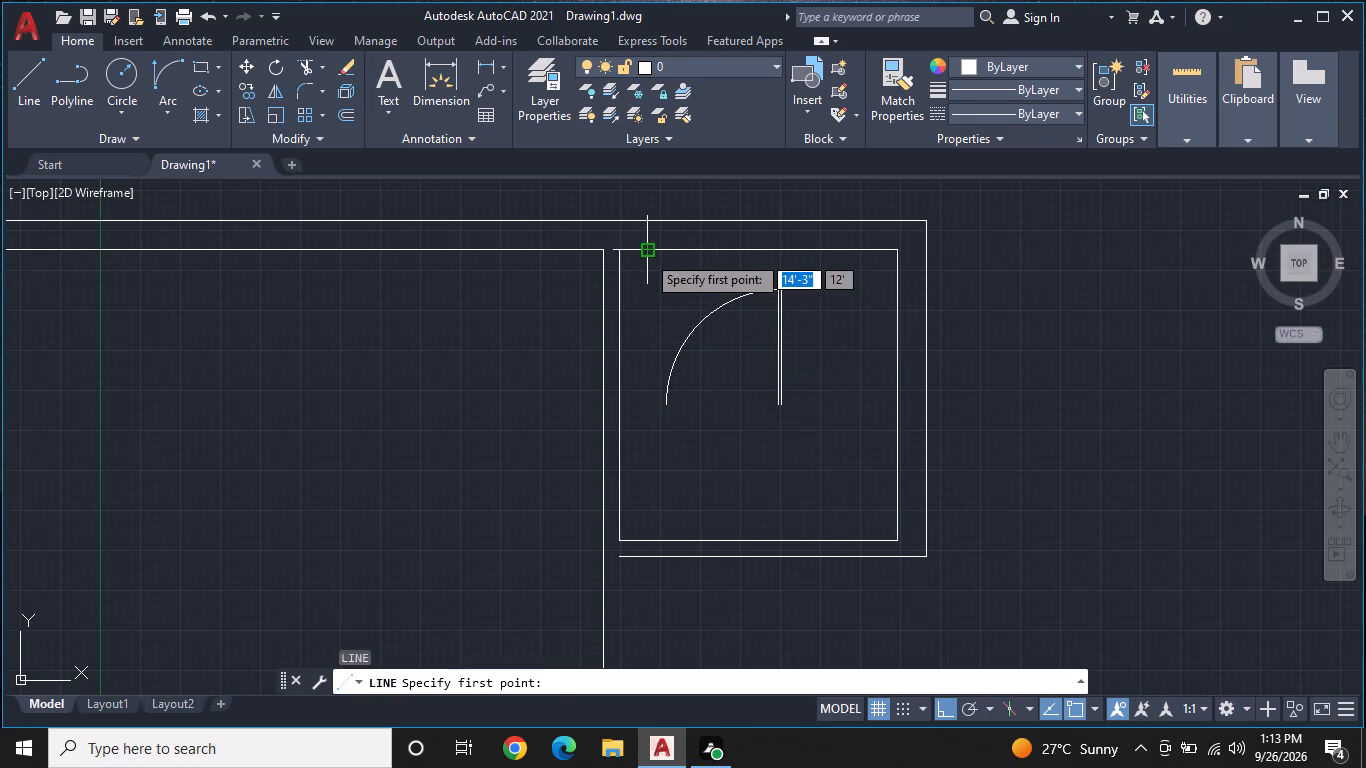
click(646, 251)
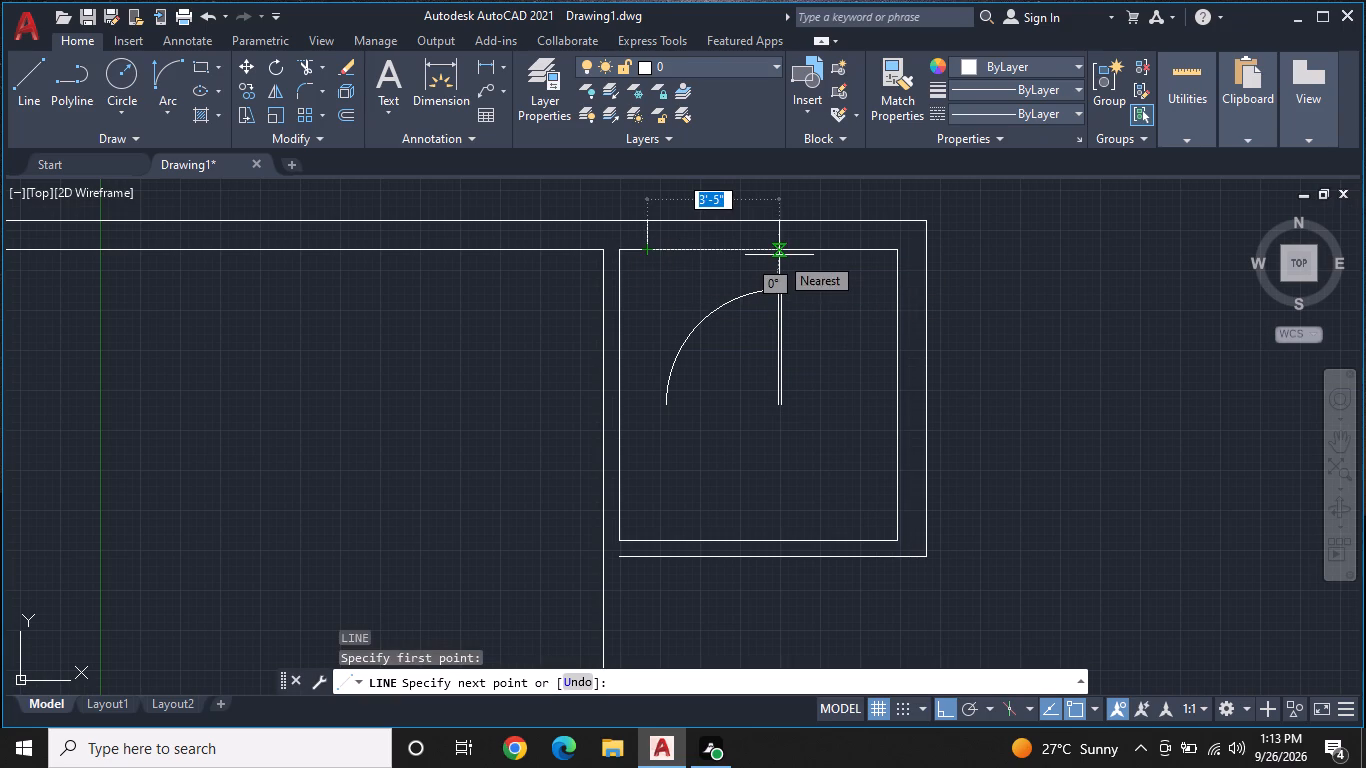
key(3)
key(apostrophe)
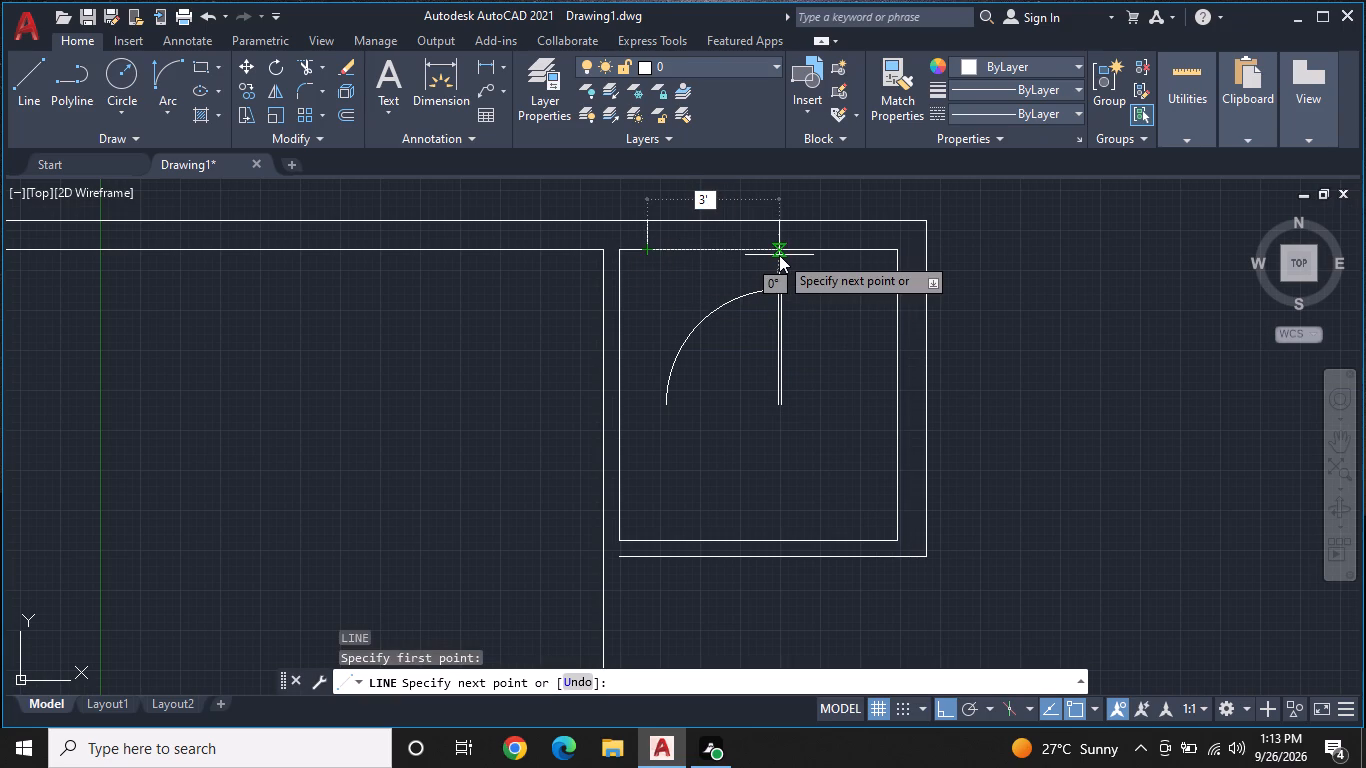
key(Return)
click(758, 223)
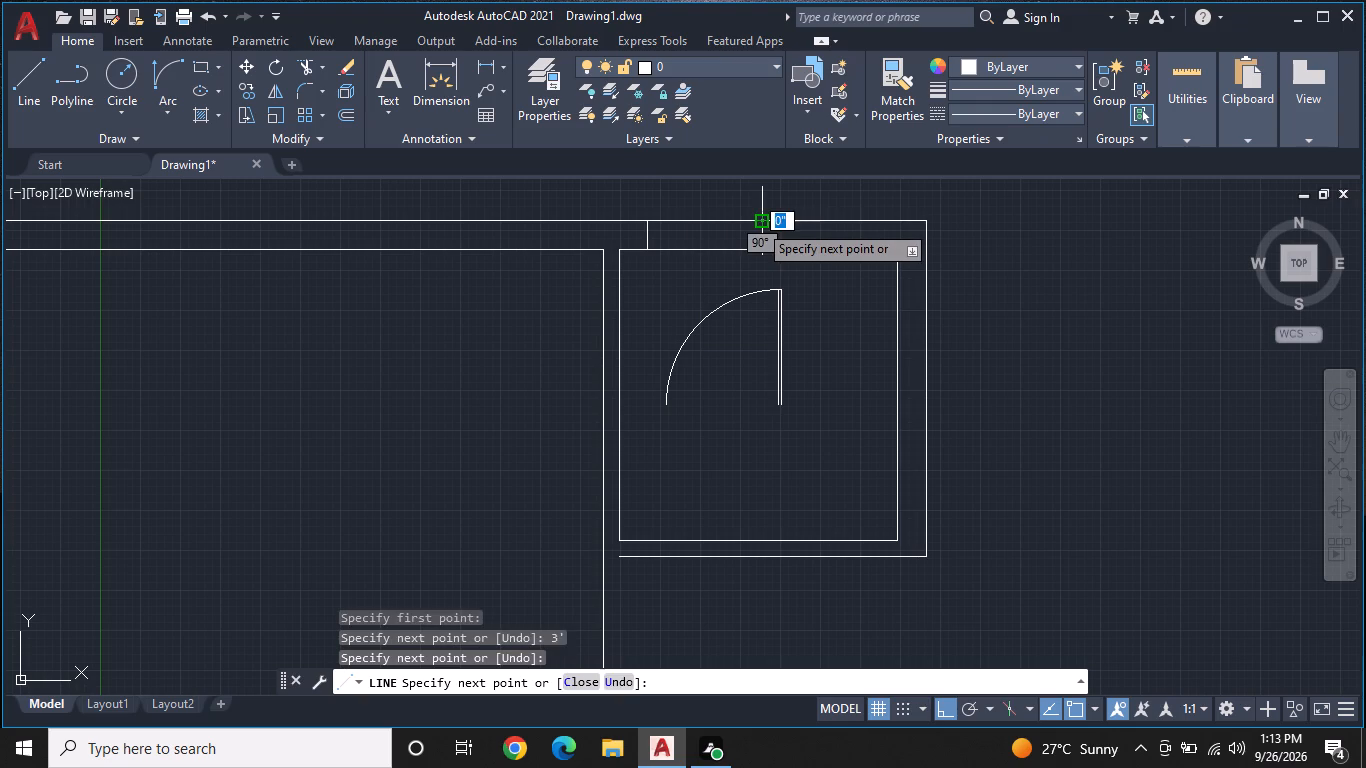
key(Escape)
Rotate the two door leaf lines and the swing arc 180° about the leaf's lower end.
drag(802, 473, 804, 461)
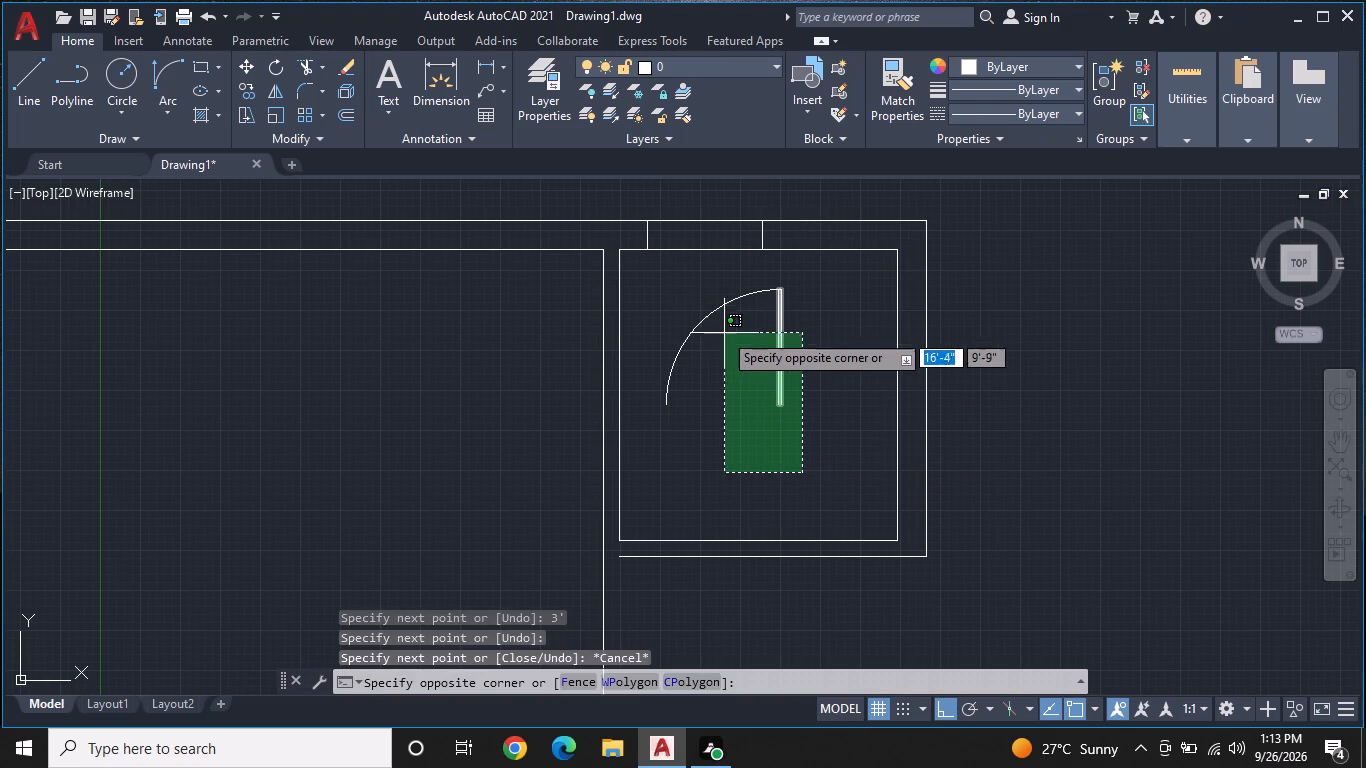
click(692, 310)
right_click(692, 310)
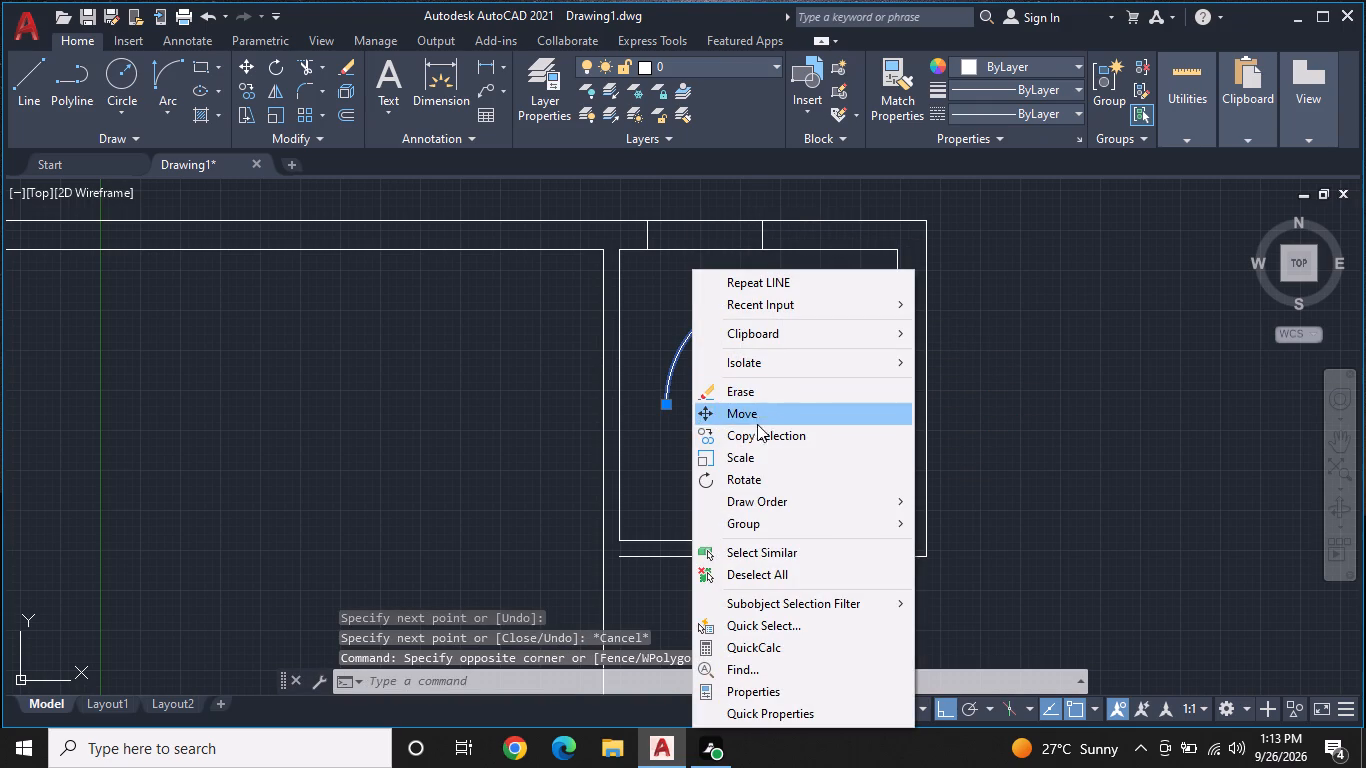
click(752, 477)
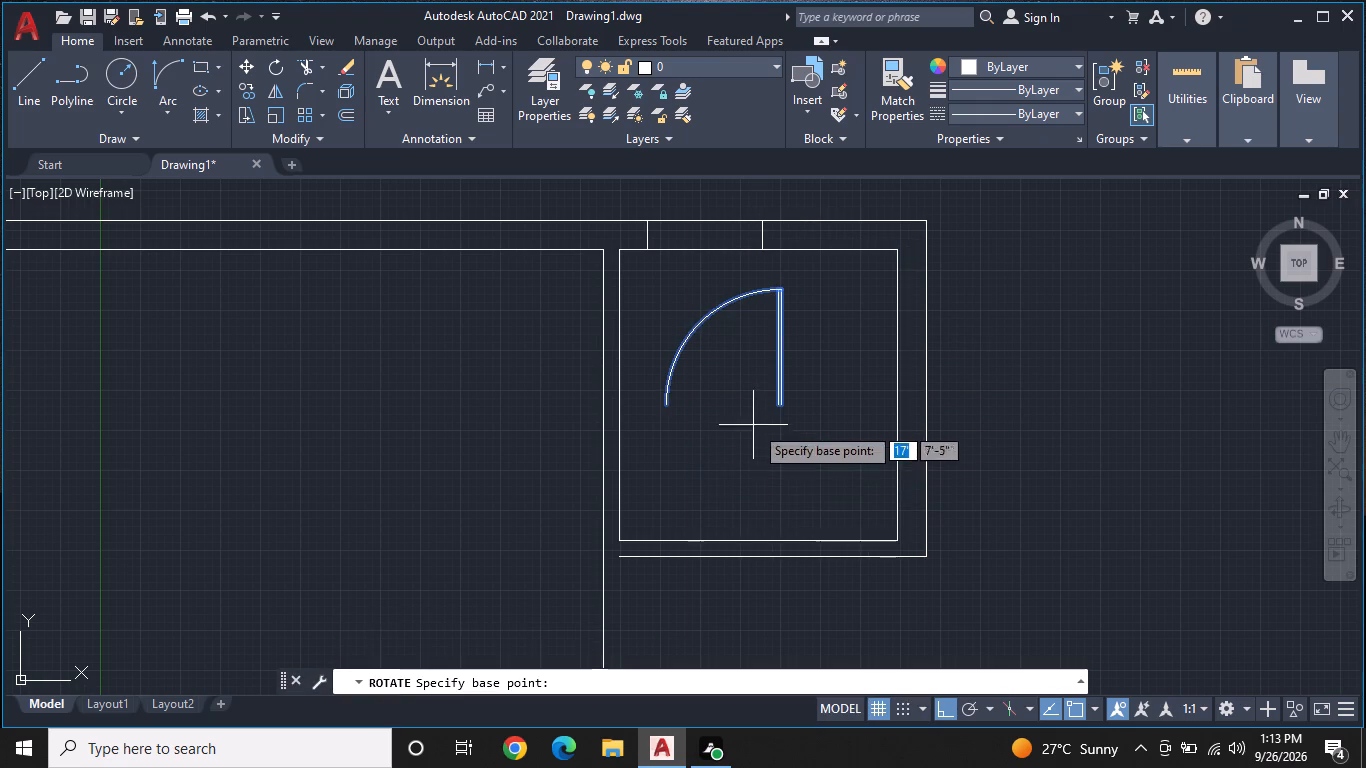
click(775, 409)
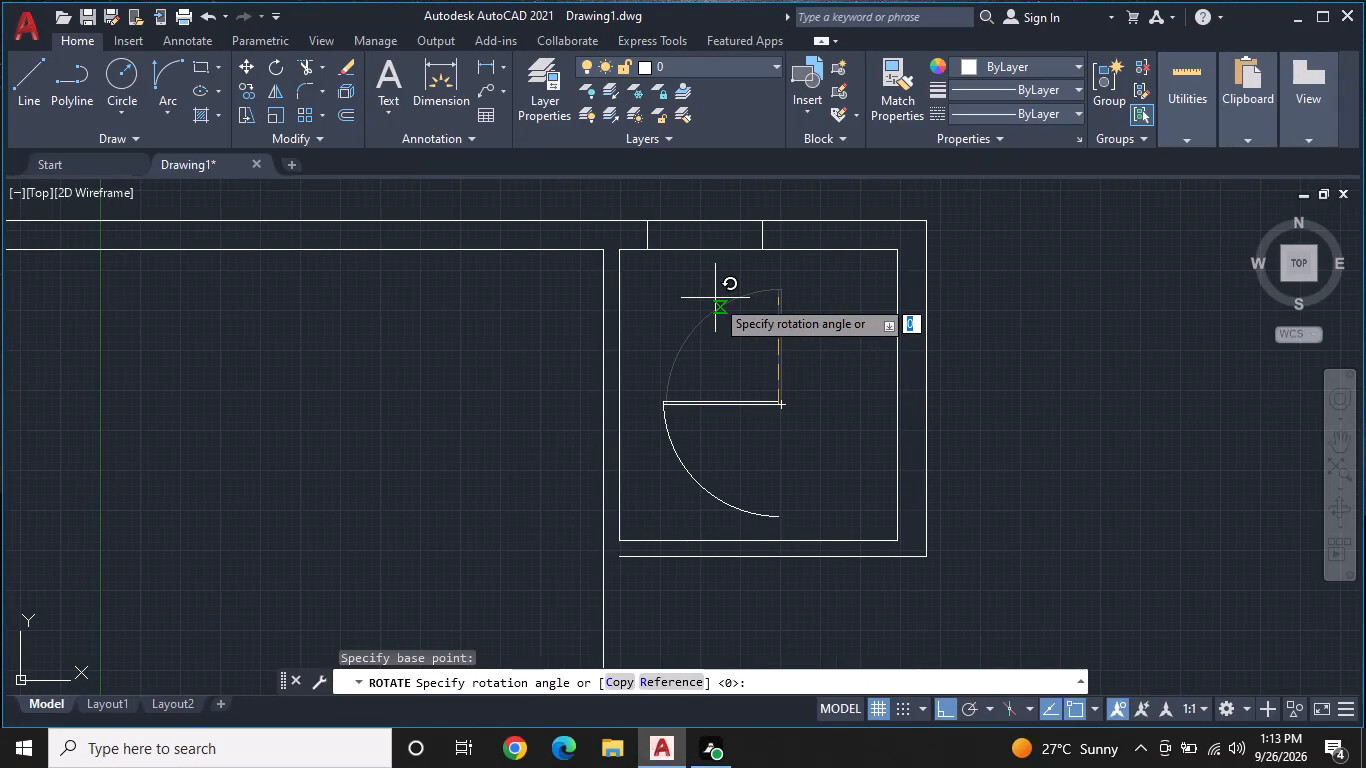
click(666, 343)
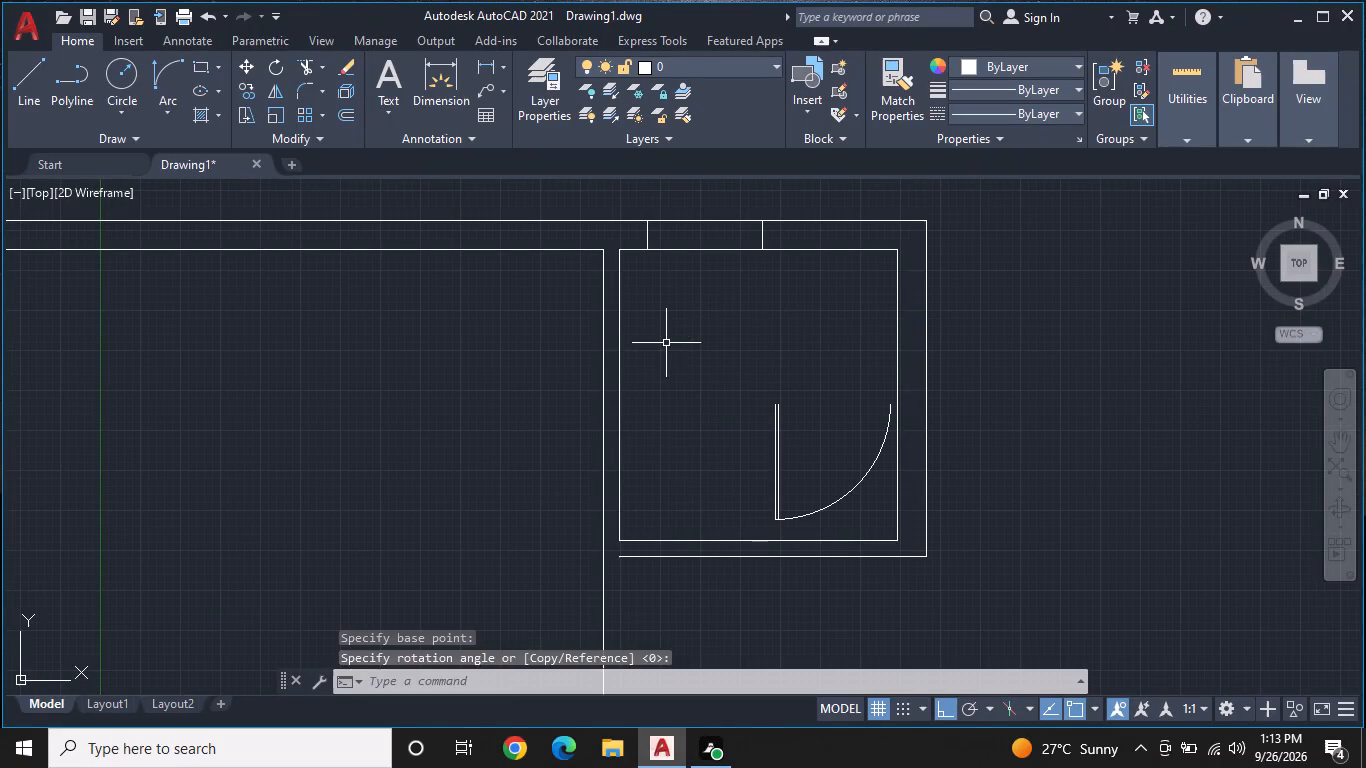
key(Escape)
Move the rotated door leaf and arc straight up about 3'-1", just below the smaller room's top wall.
middle_click(815, 398)
scroll(815, 398, up, 1)
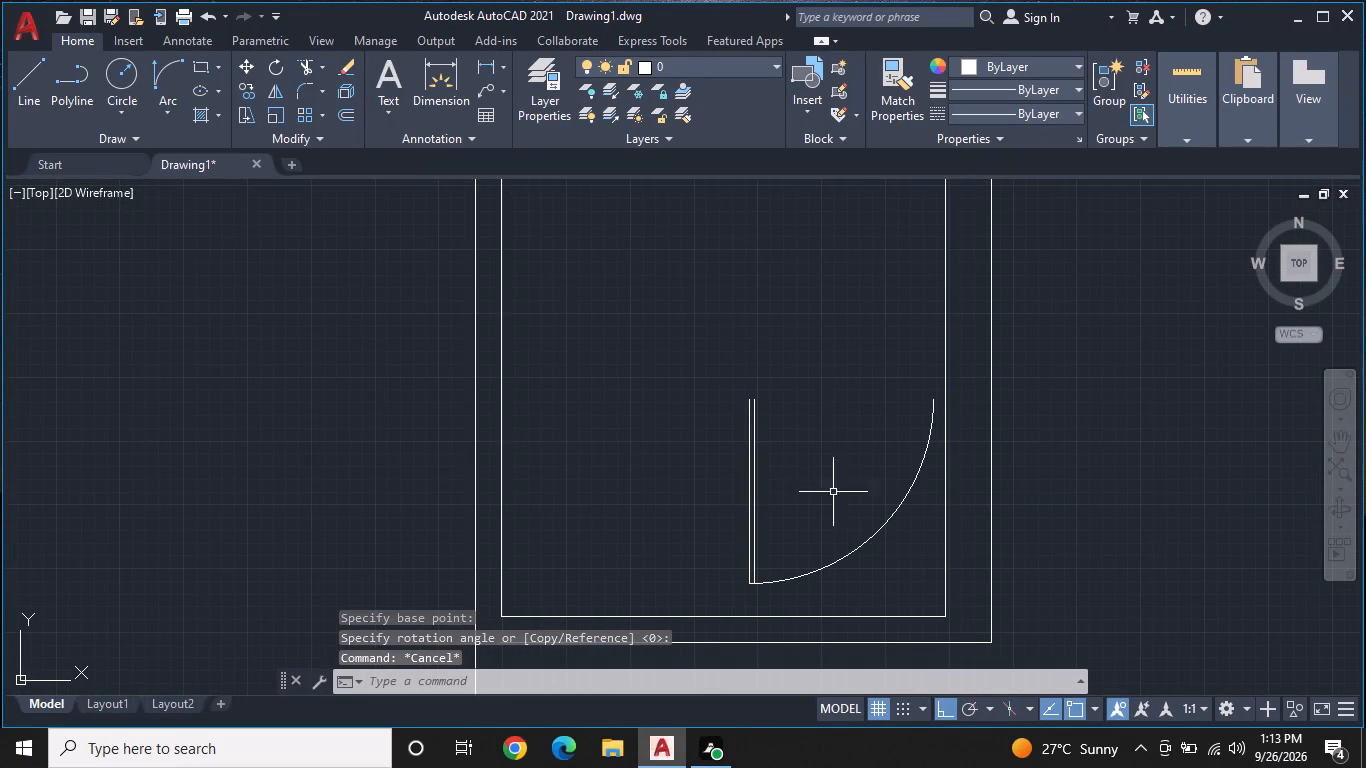
drag(880, 555, 873, 538)
click(688, 461)
right_click(688, 461)
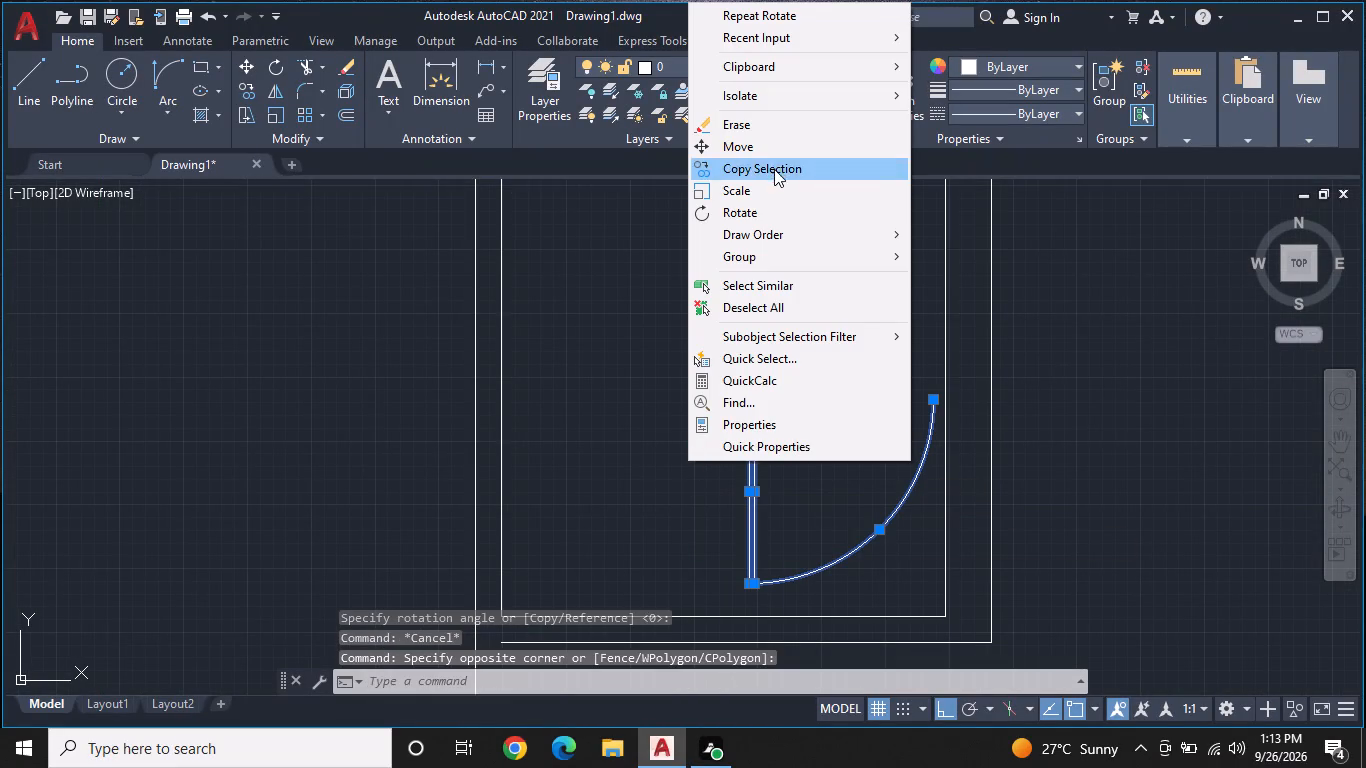
click(776, 153)
click(754, 396)
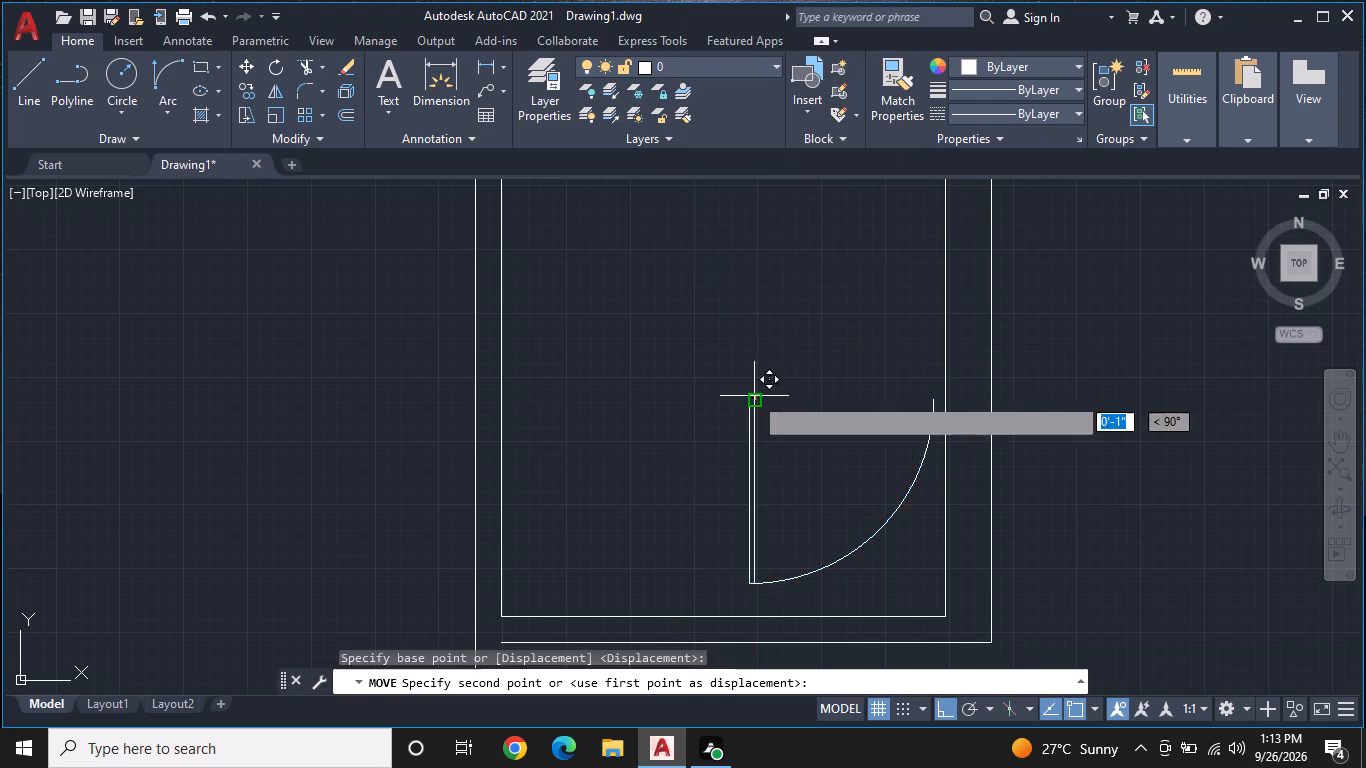
middle_drag(622, 334, 652, 492)
scroll(652, 492, down, 1)
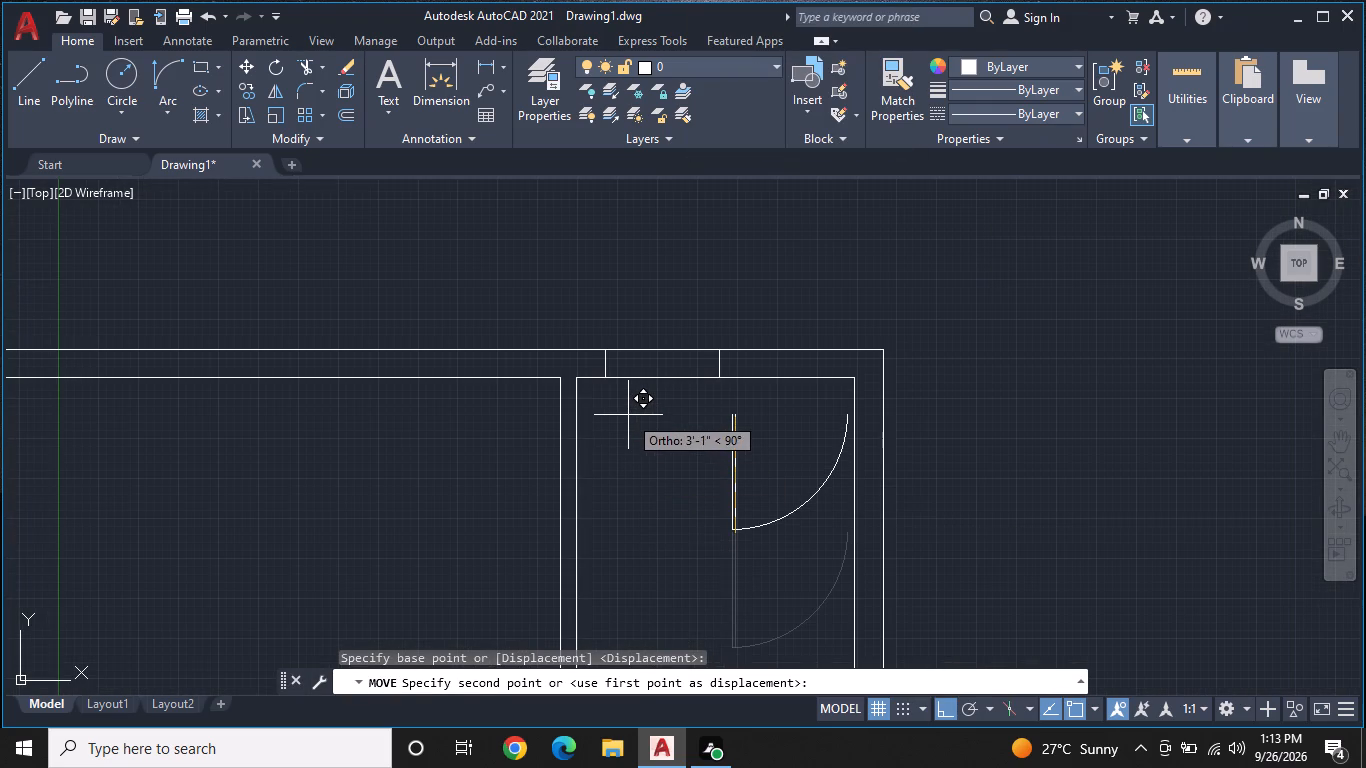
click(628, 415)
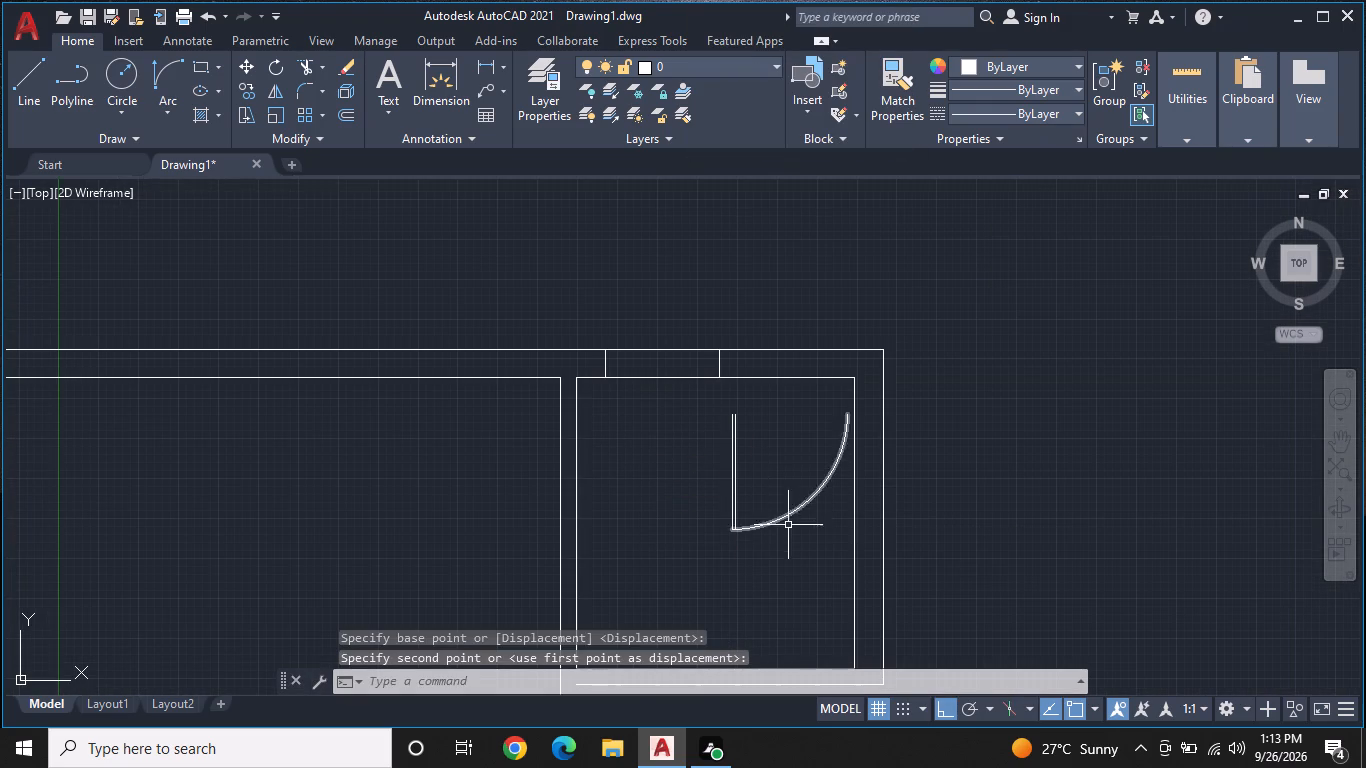
Move the door leaf and arc horizontally about 2'-5" to the left, beneath the wall opening.
click(792, 532)
click(697, 456)
right_click(697, 456)
click(749, 419)
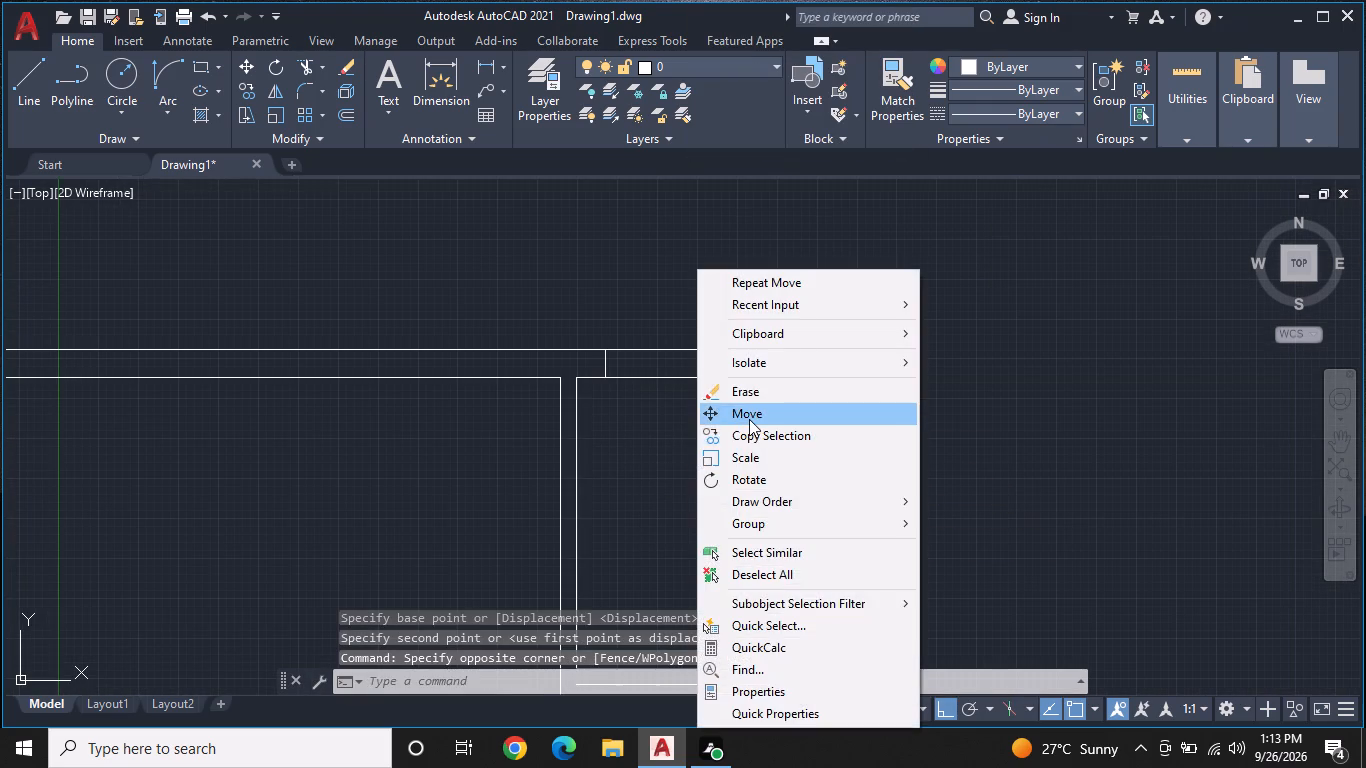
click(734, 417)
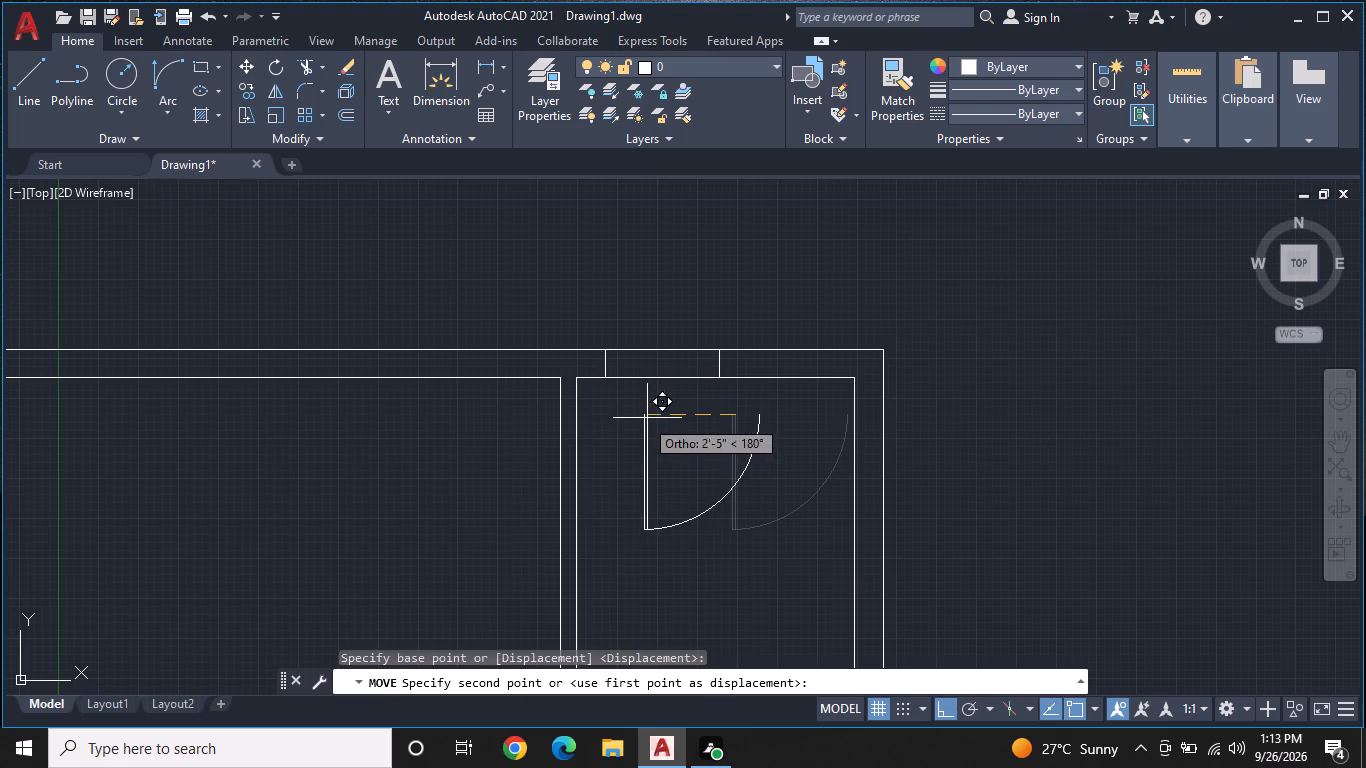
click(642, 418)
key(Escape)
Mirror the door leaf and arc about a vertical line through the arc's upper end, erasing the source objects.
click(793, 529)
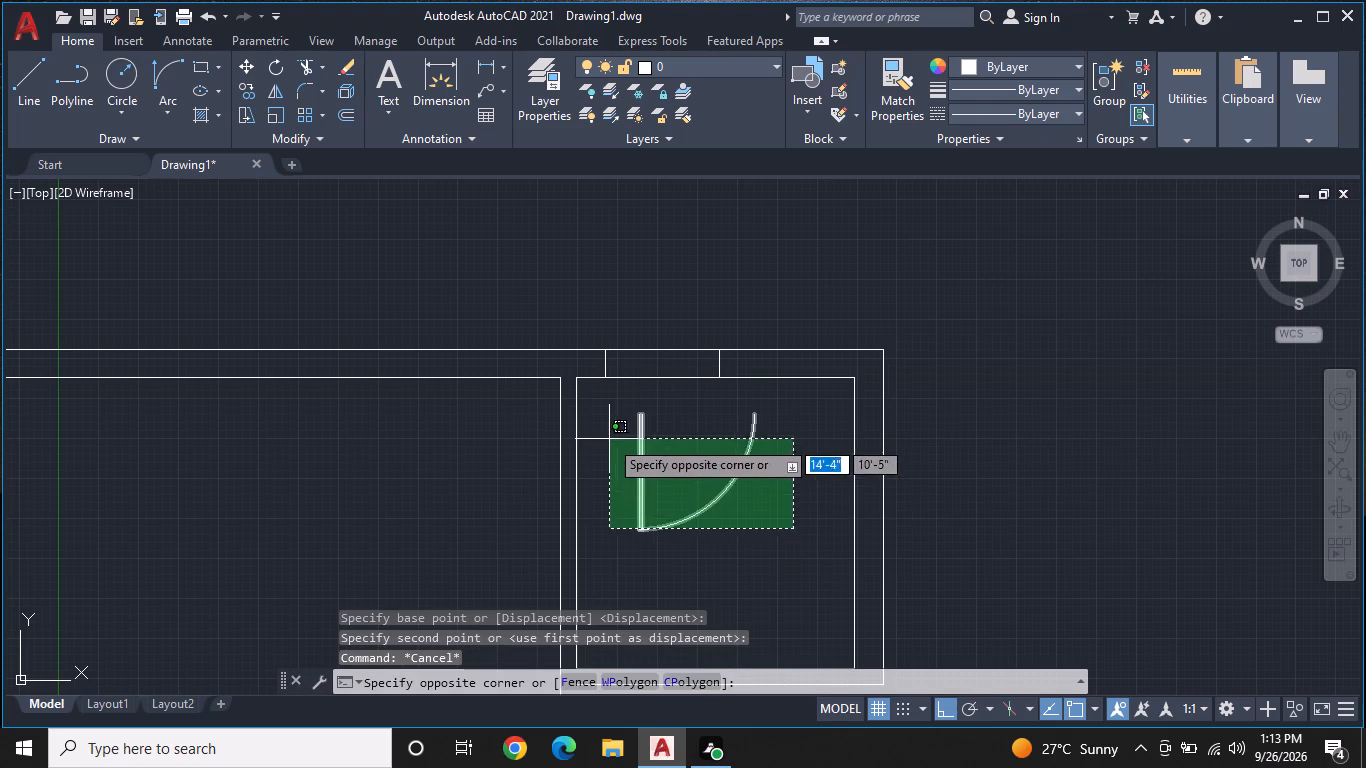
click(609, 439)
right_click(609, 439)
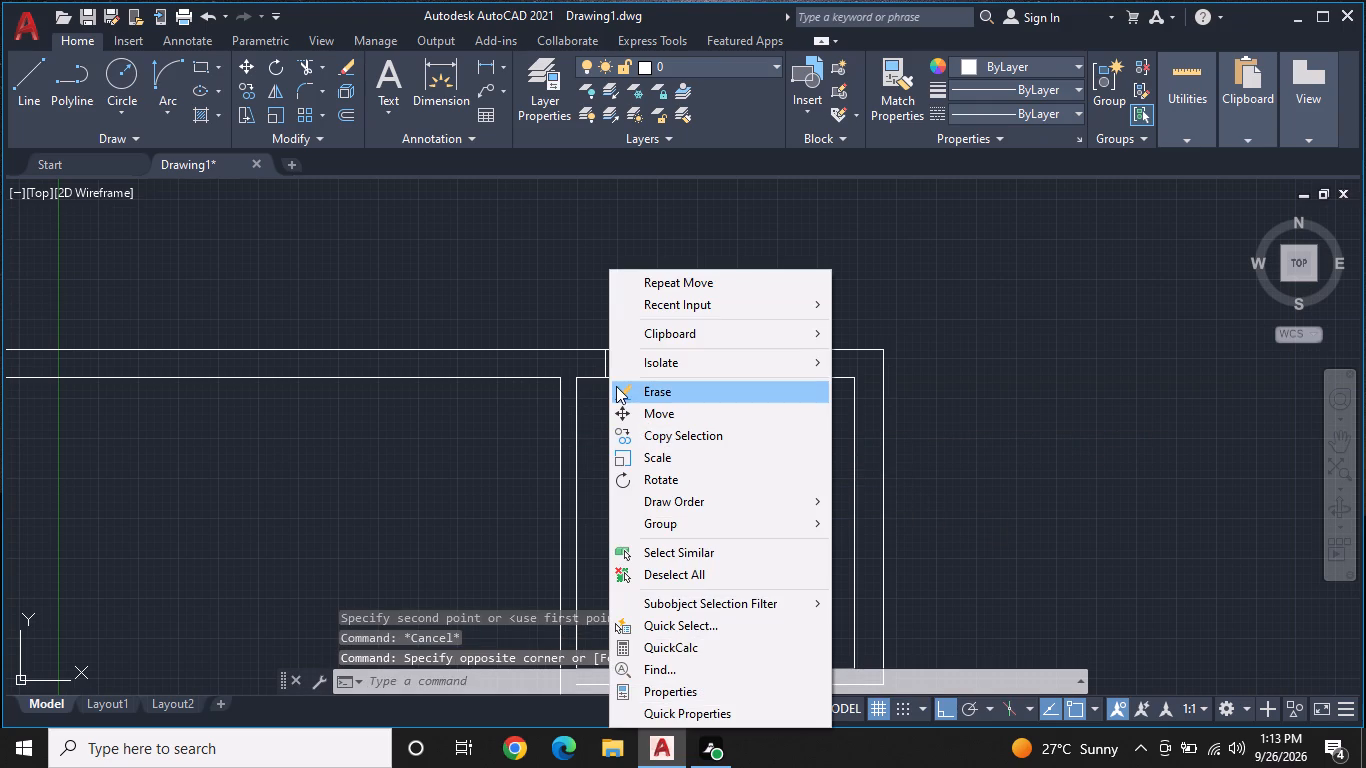
click(264, 86)
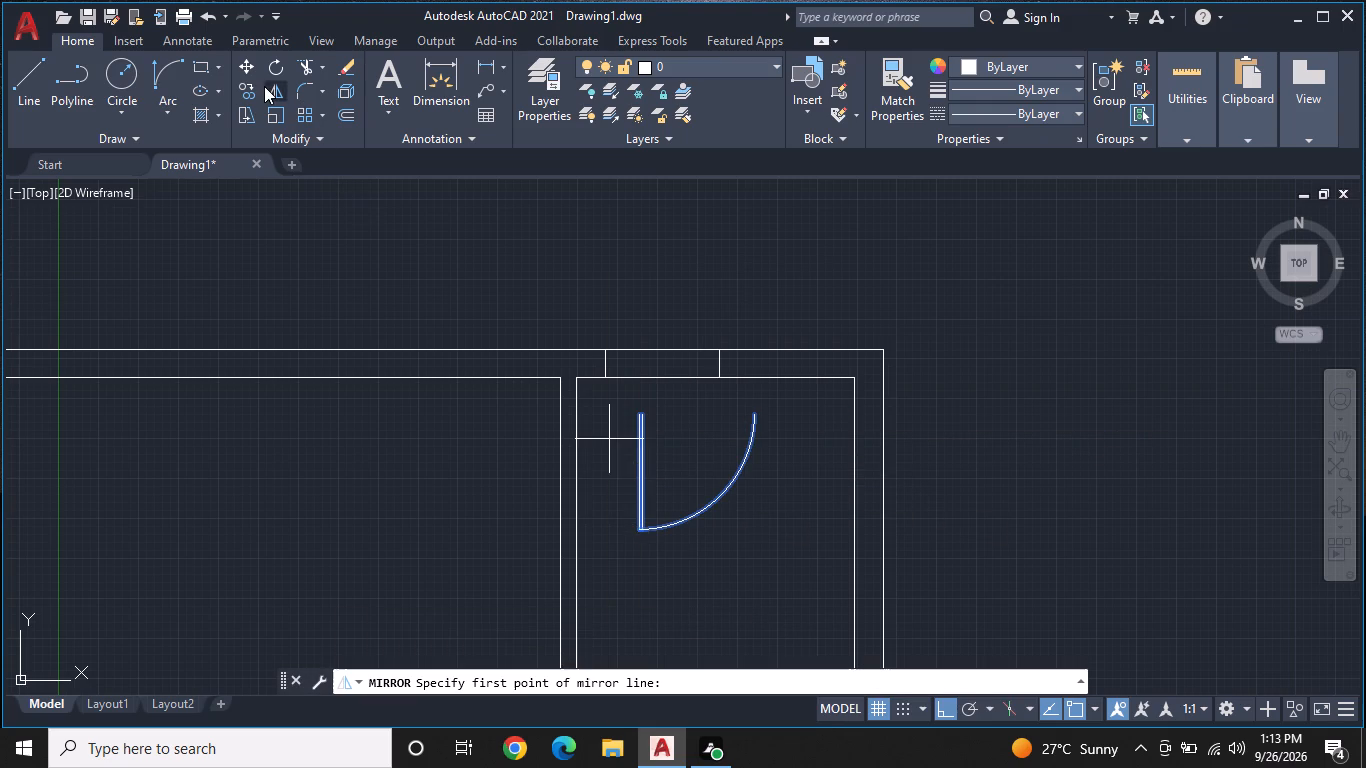
click(750, 416)
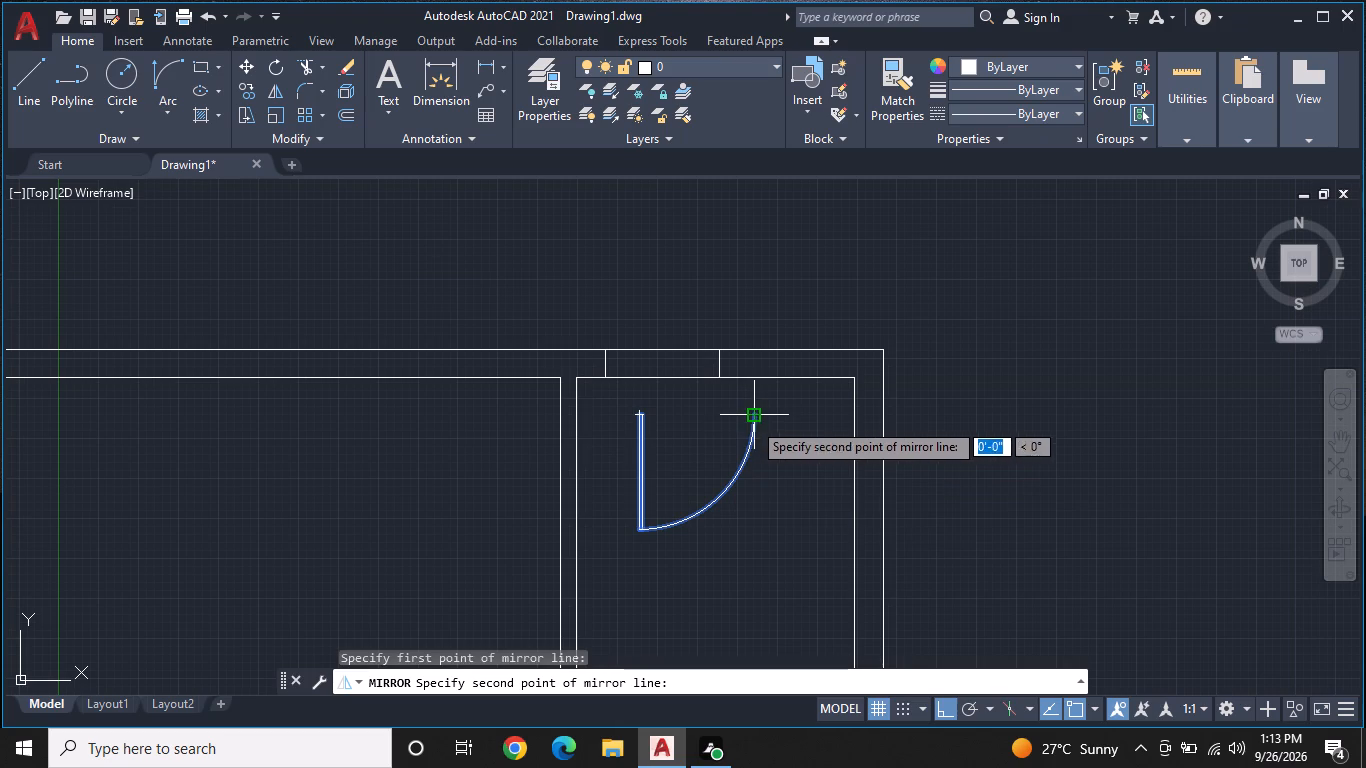
click(753, 510)
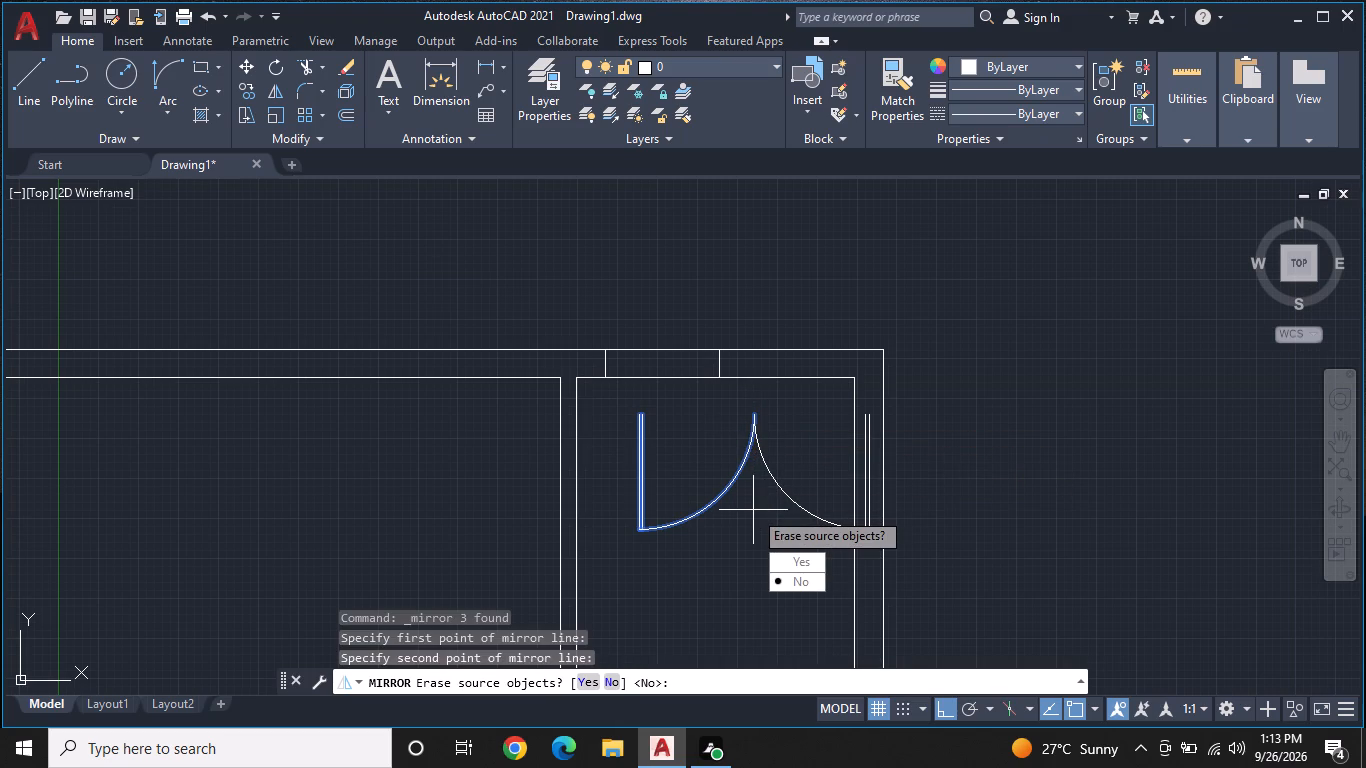
drag(797, 567, 753, 510)
Move the door leaf and arc by the leaf's upper right end to the upper end of the wall opening's right jamb line.
click(872, 440)
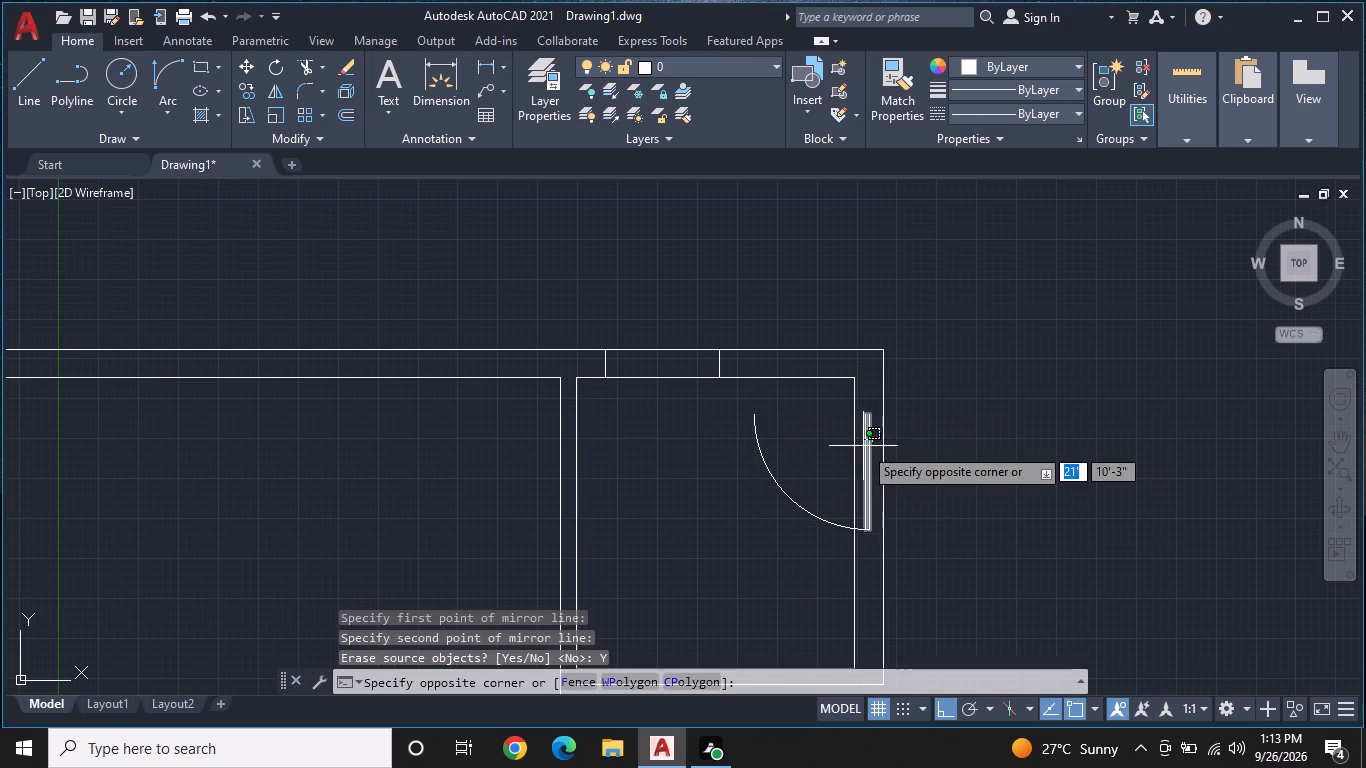
click(863, 446)
click(790, 494)
right_click(790, 494)
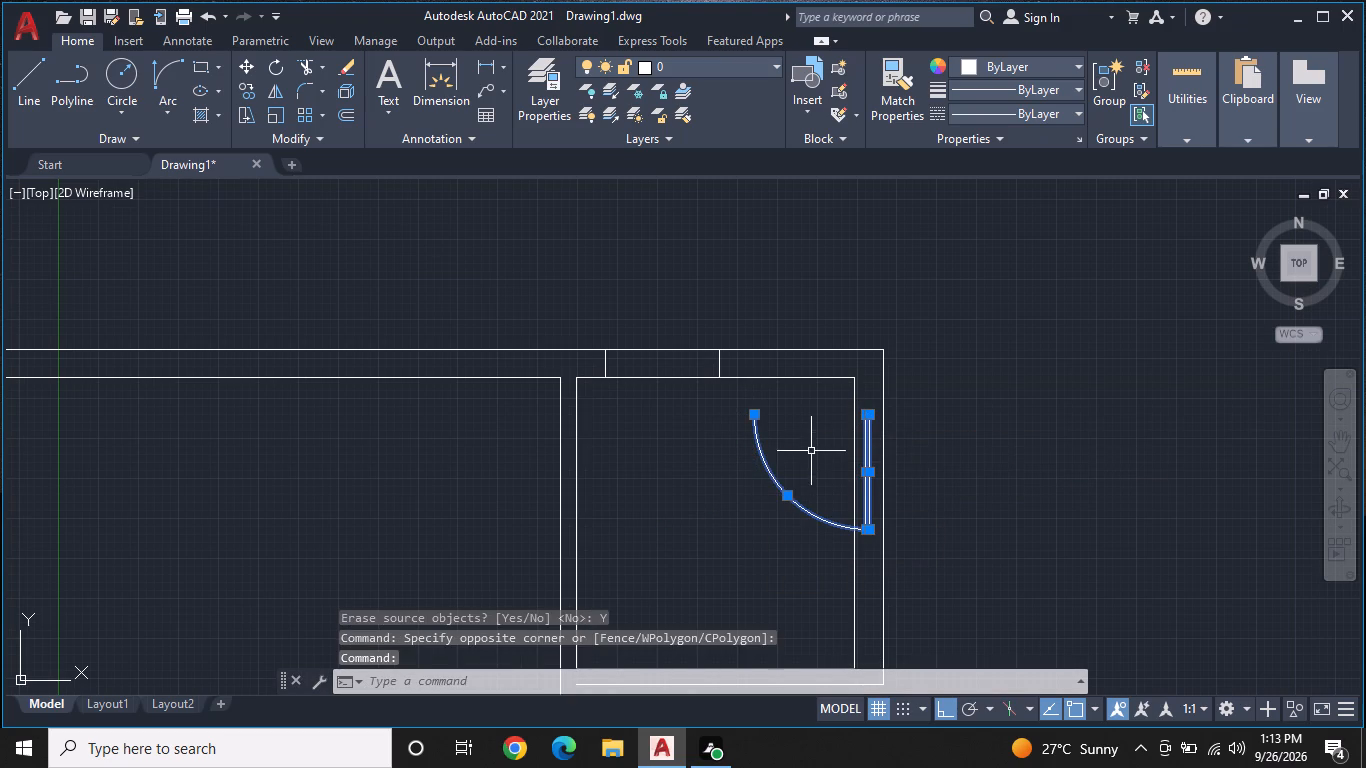
right_click(825, 430)
click(846, 415)
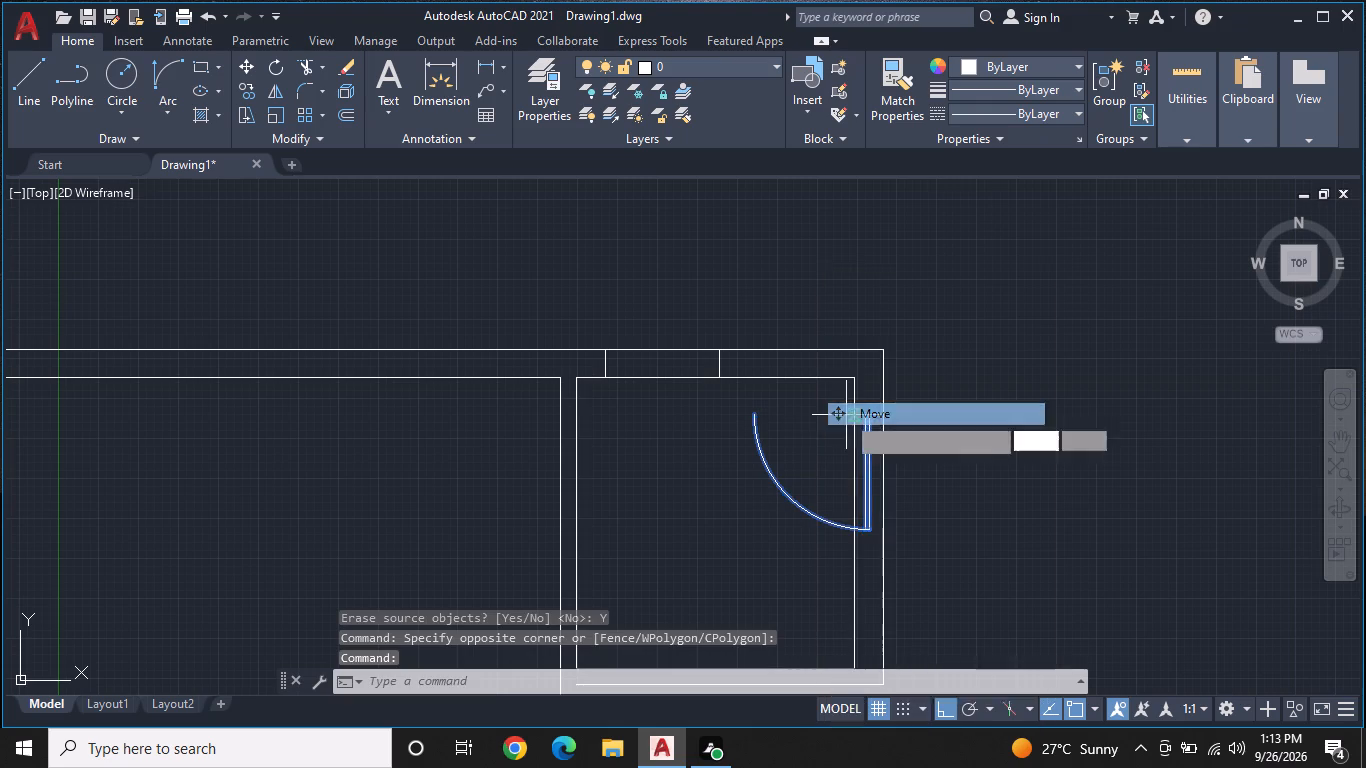
scroll(882, 426, up, 2)
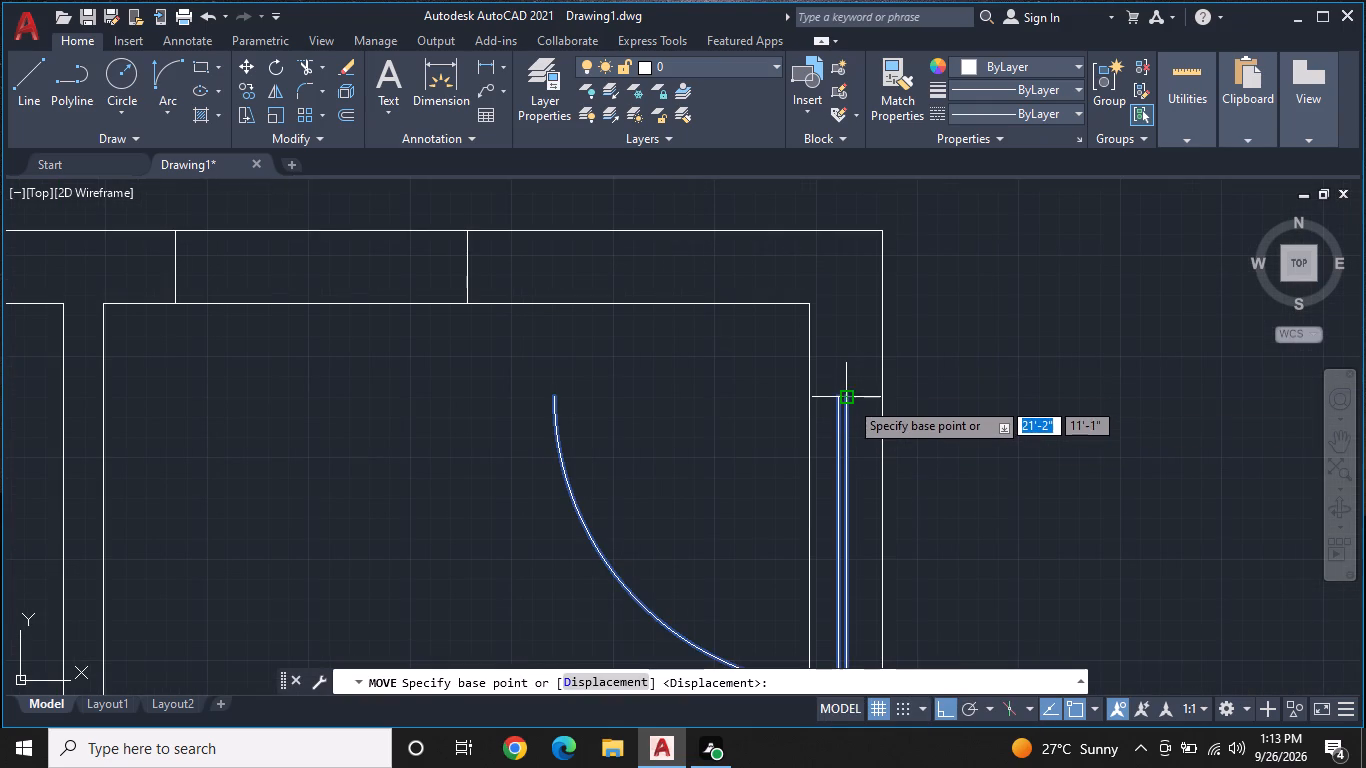
click(849, 400)
key(F8)
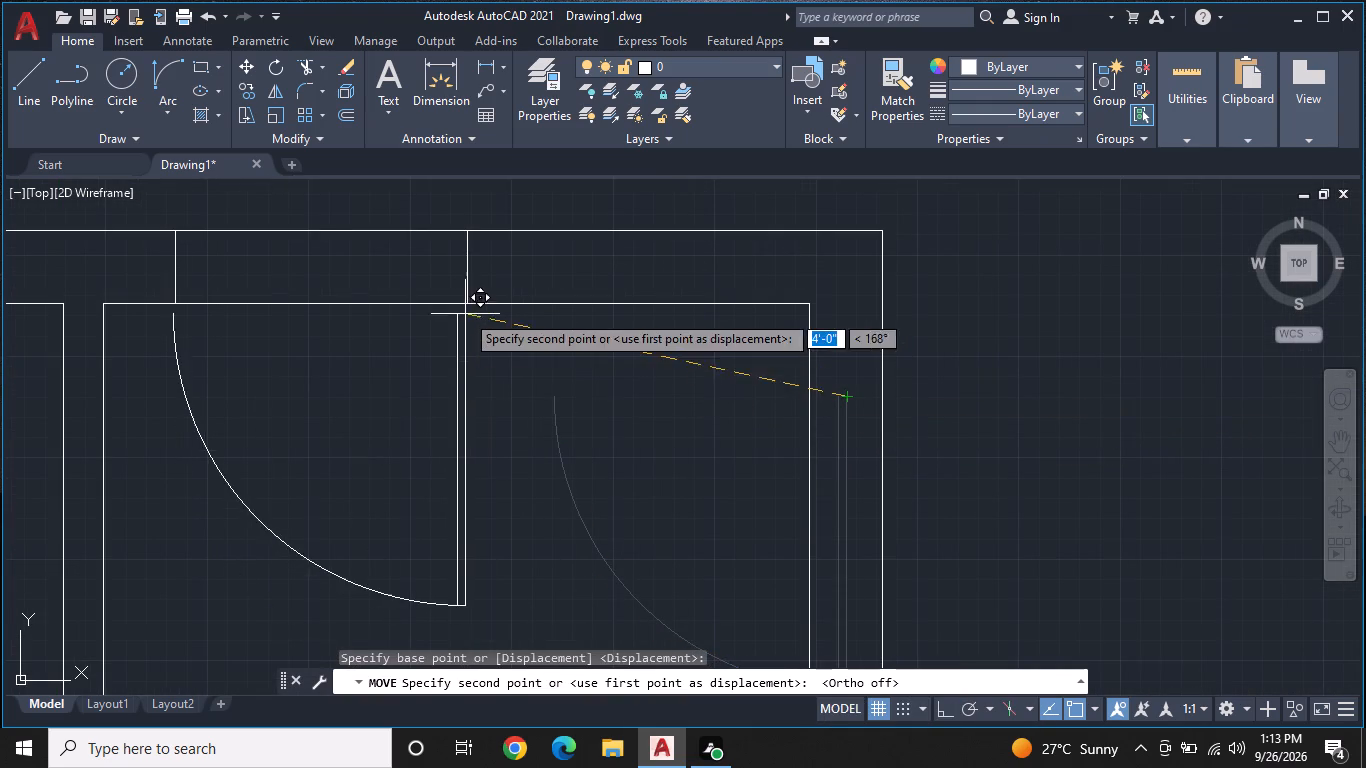
middle_drag(457, 296, 571, 368)
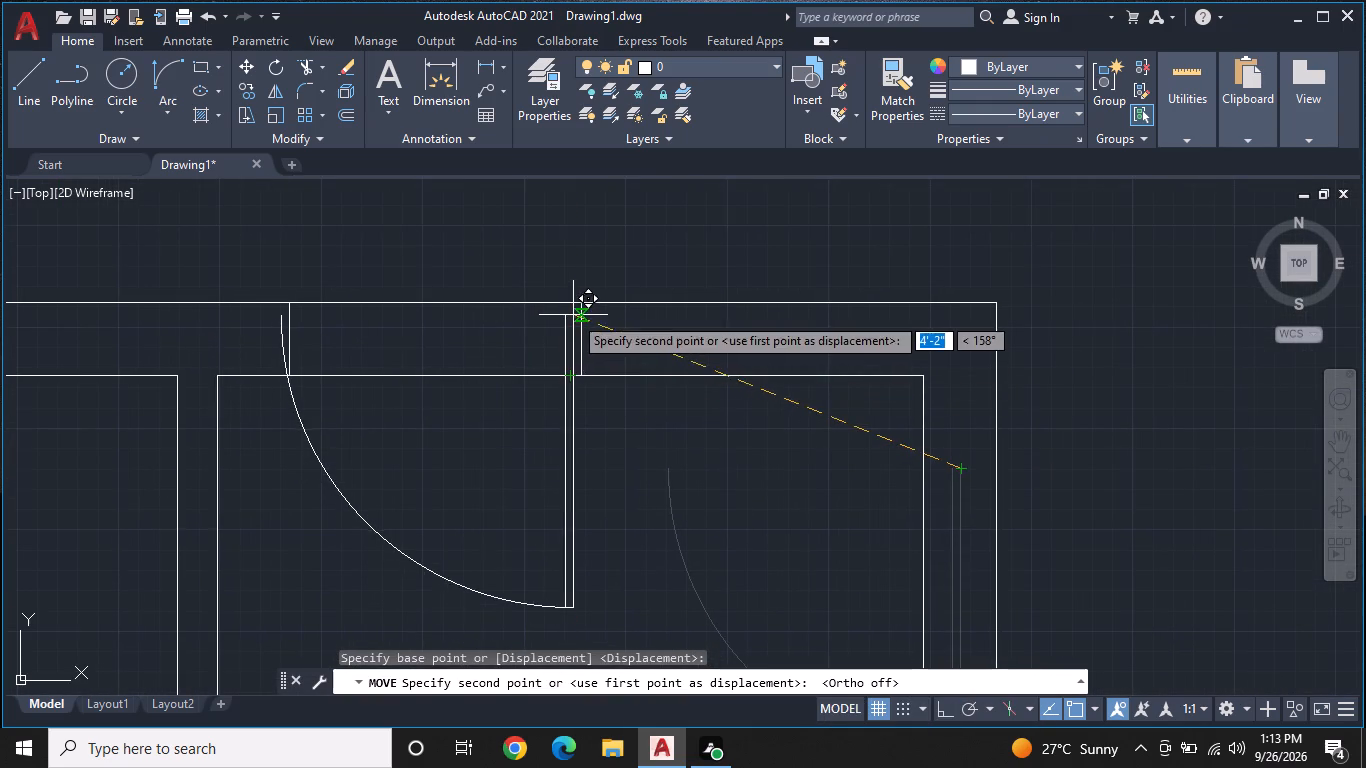
click(577, 307)
middle_drag(568, 398, 593, 383)
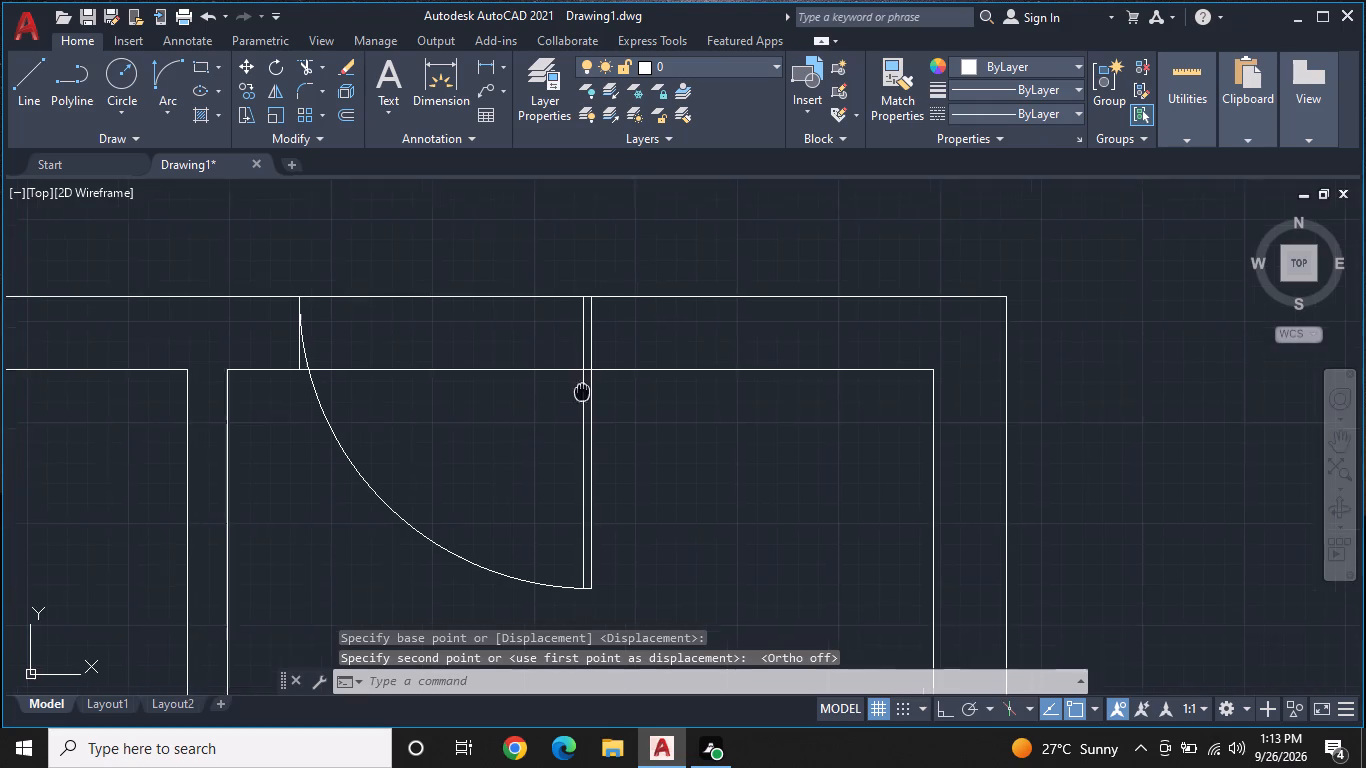
middle_drag(593, 383, 613, 378)
key(Escape)
Trim the inner and outer top wall lines of the smaller room across the door opening.
middle_drag(556, 389, 677, 346)
scroll(556, 389, up, 1)
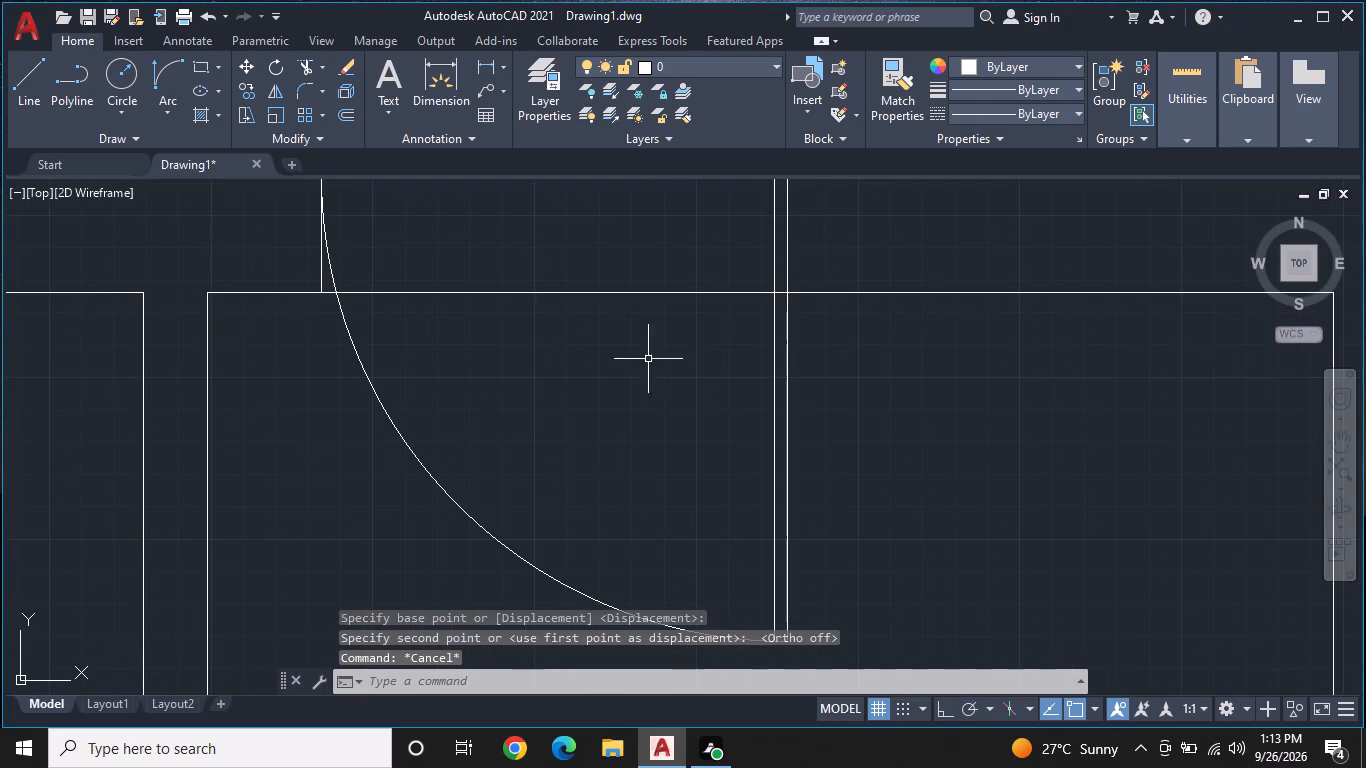
middle_drag(707, 439, 819, 457)
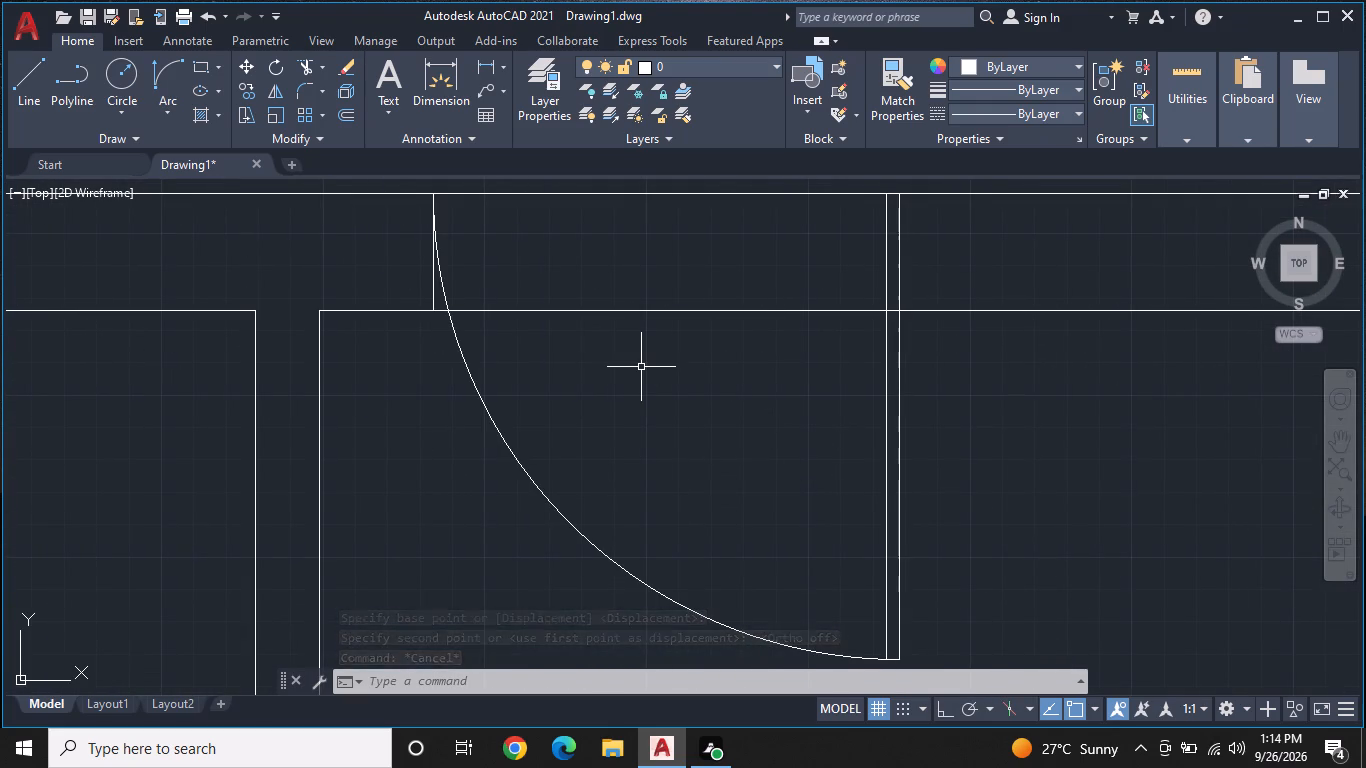
scroll(641, 367, up, 1)
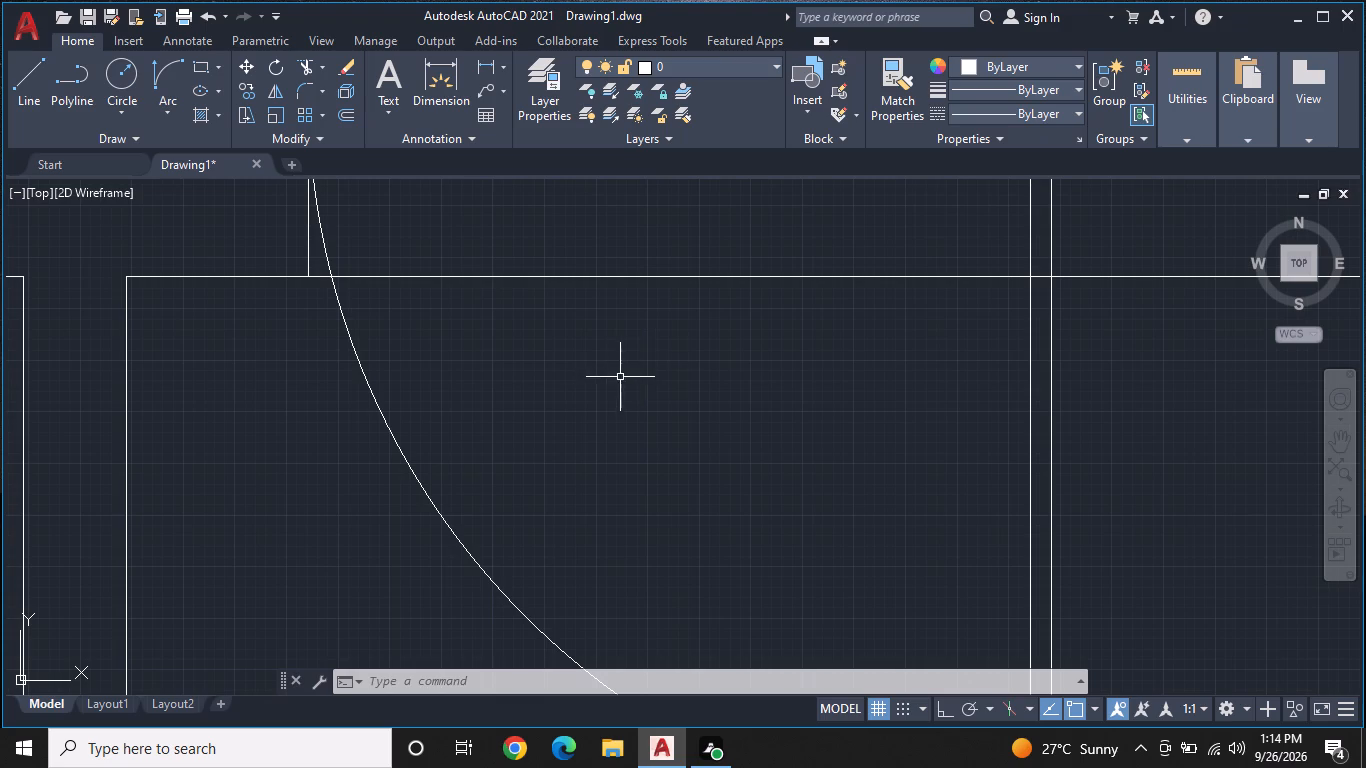
middle_drag(609, 382, 688, 438)
scroll(688, 438, down, 2)
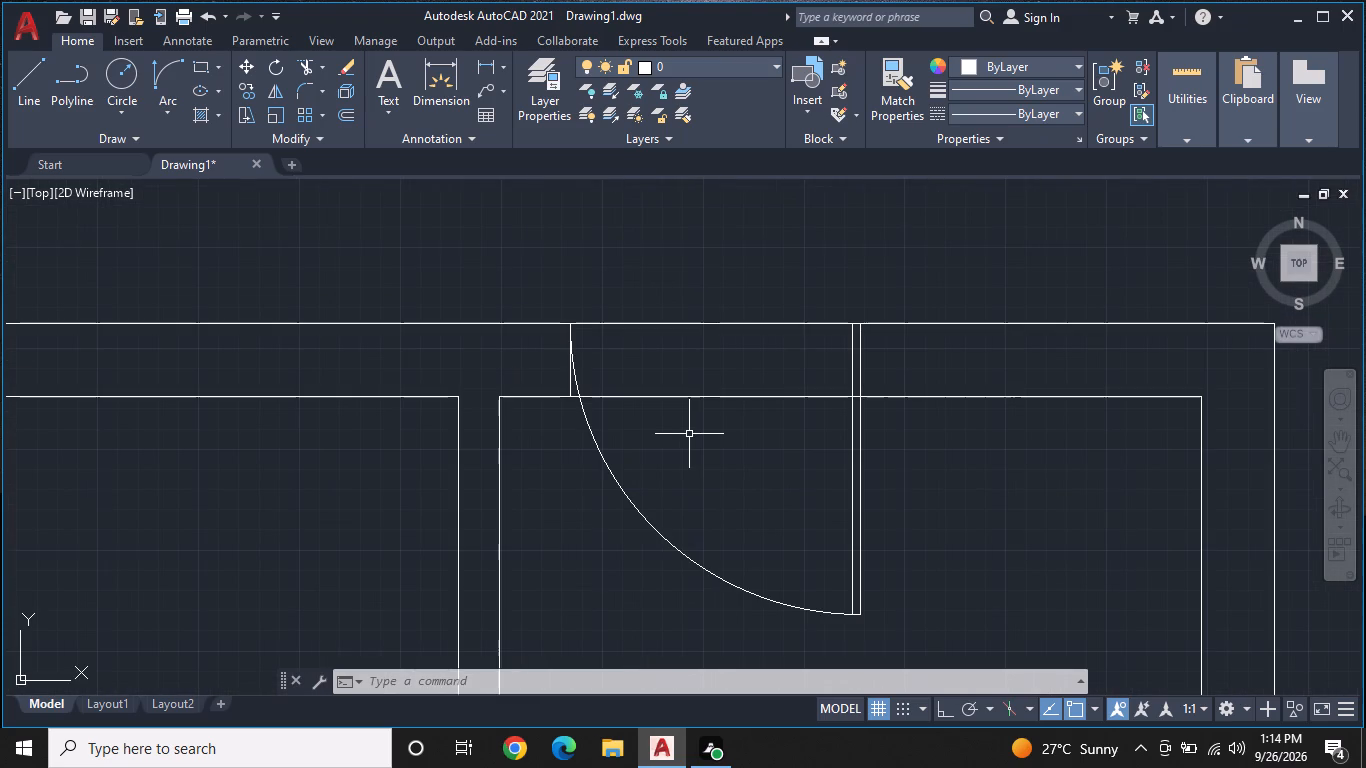
key(Escape)
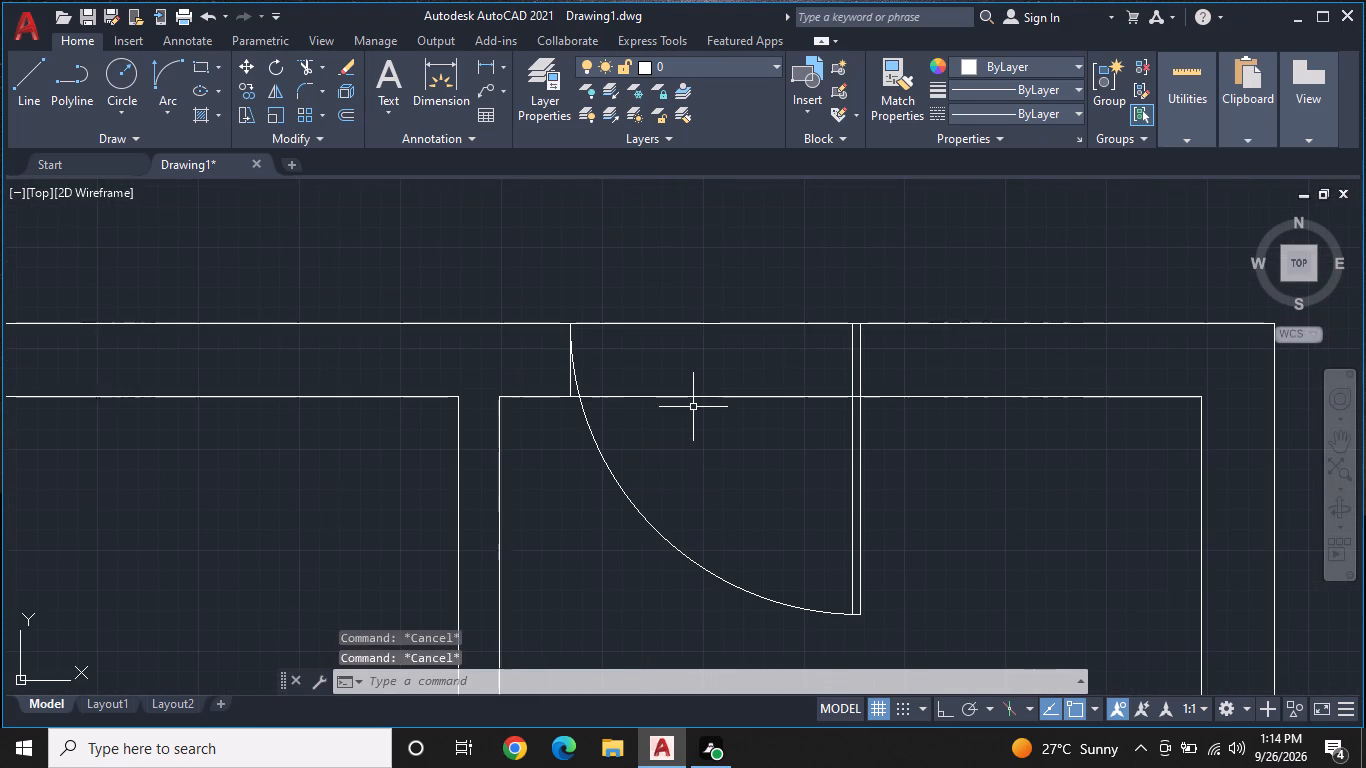
click(696, 397)
key(Escape)
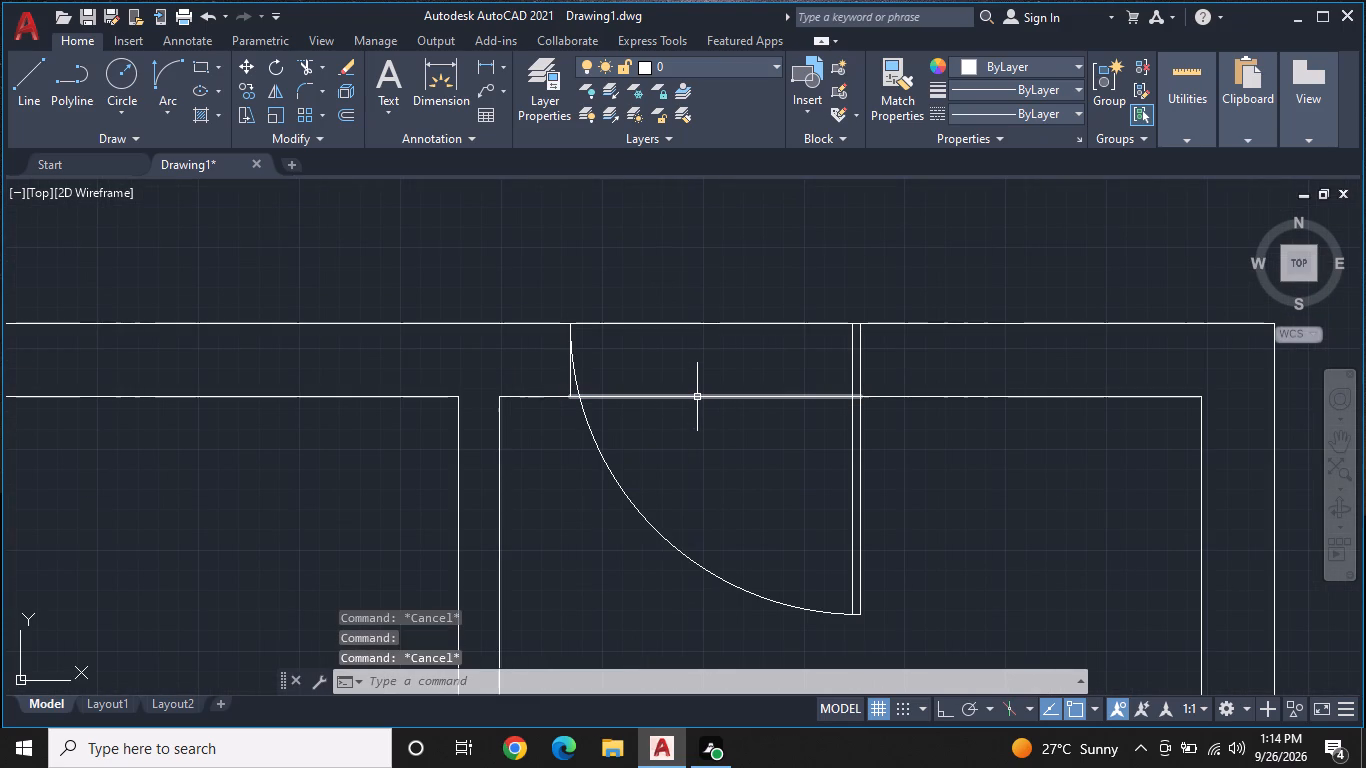
text(TR)
key(space)
click(697, 397)
click(697, 397)
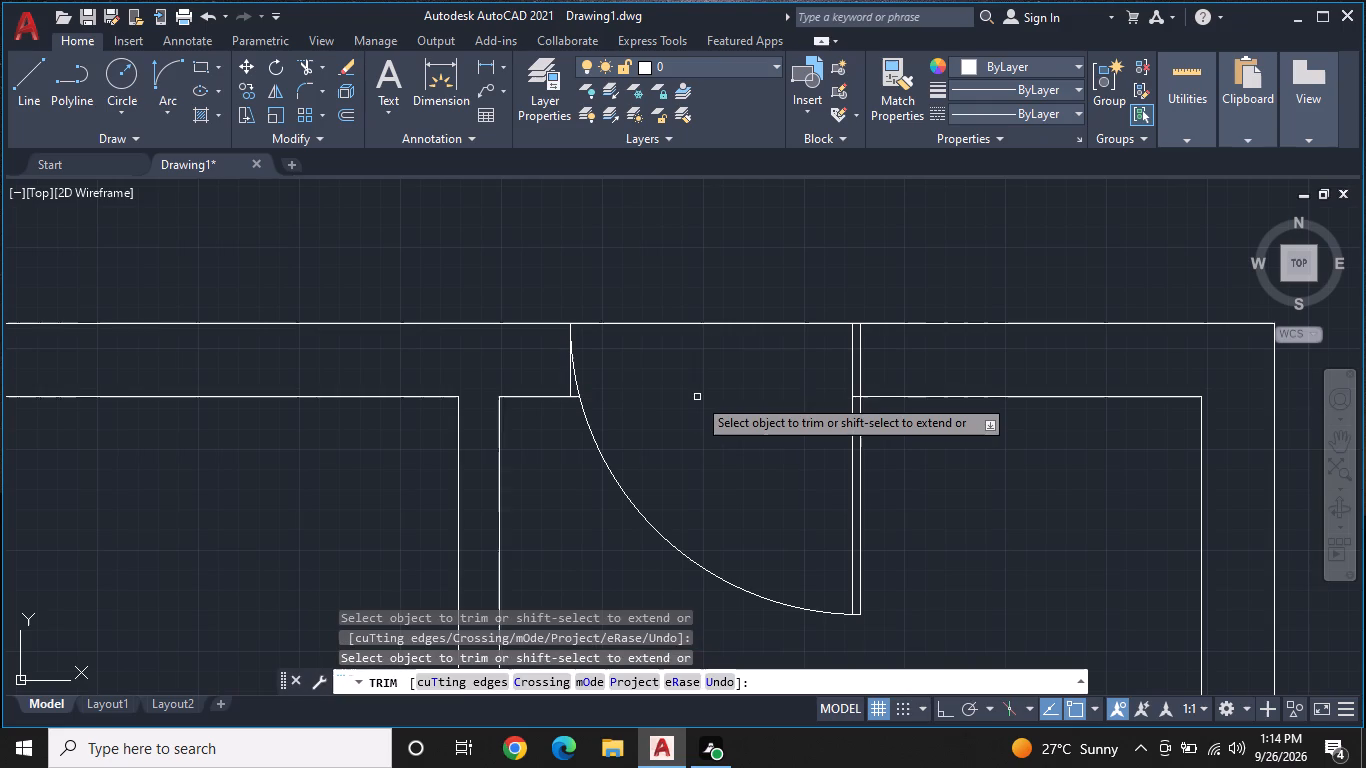
click(714, 324)
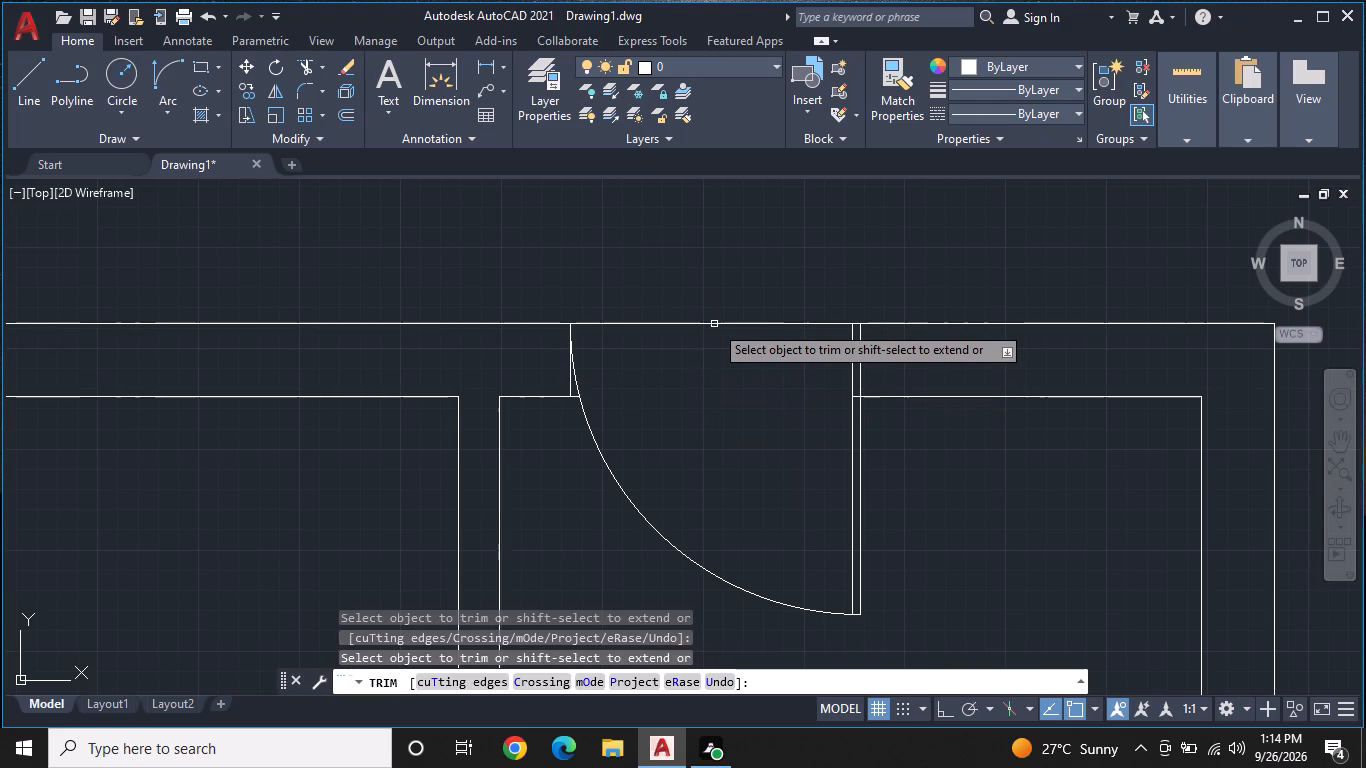
click(714, 324)
click(715, 323)
scroll(716, 352, down, 1)
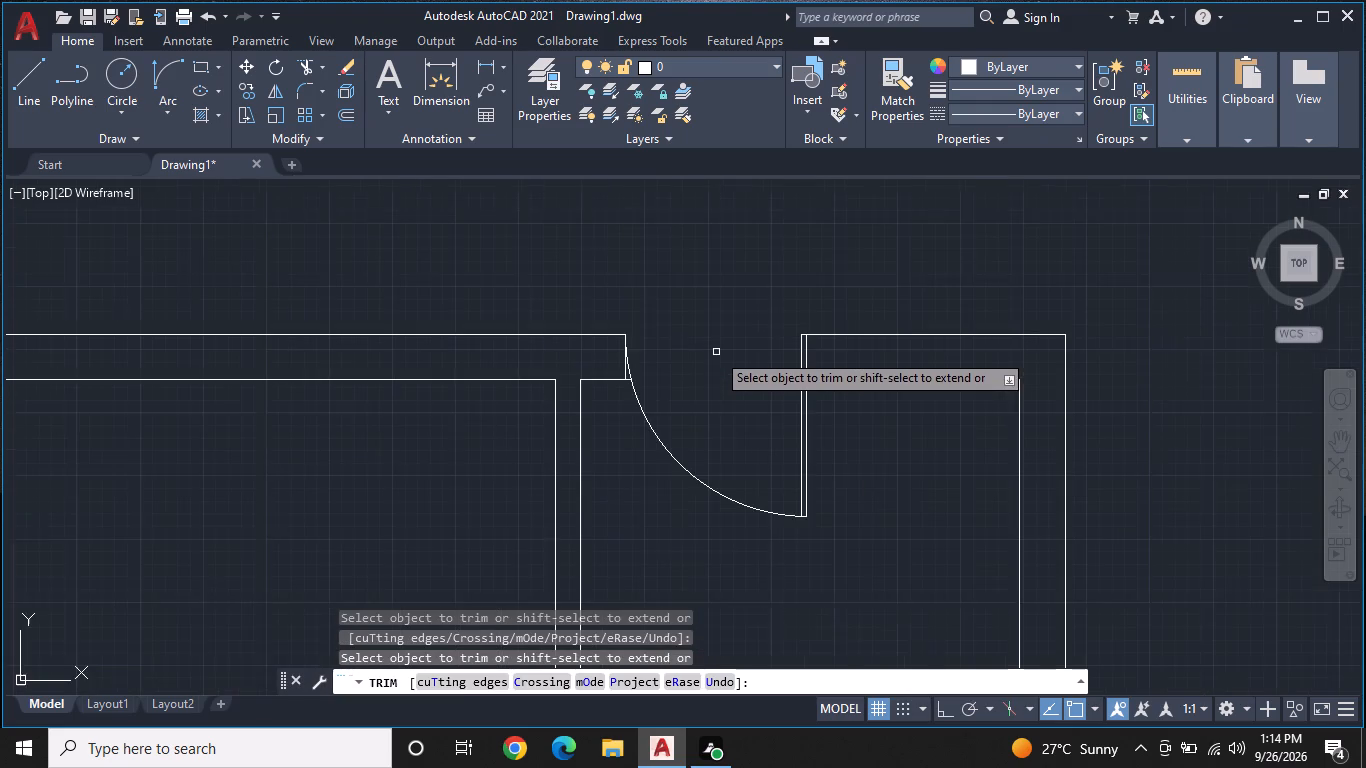
Trim away the short left jamb line of the door opening, beside the swing arc's upper end.
middle_drag(716, 355, 809, 283)
scroll(812, 280, down, 1)
middle_drag(782, 375, 835, 345)
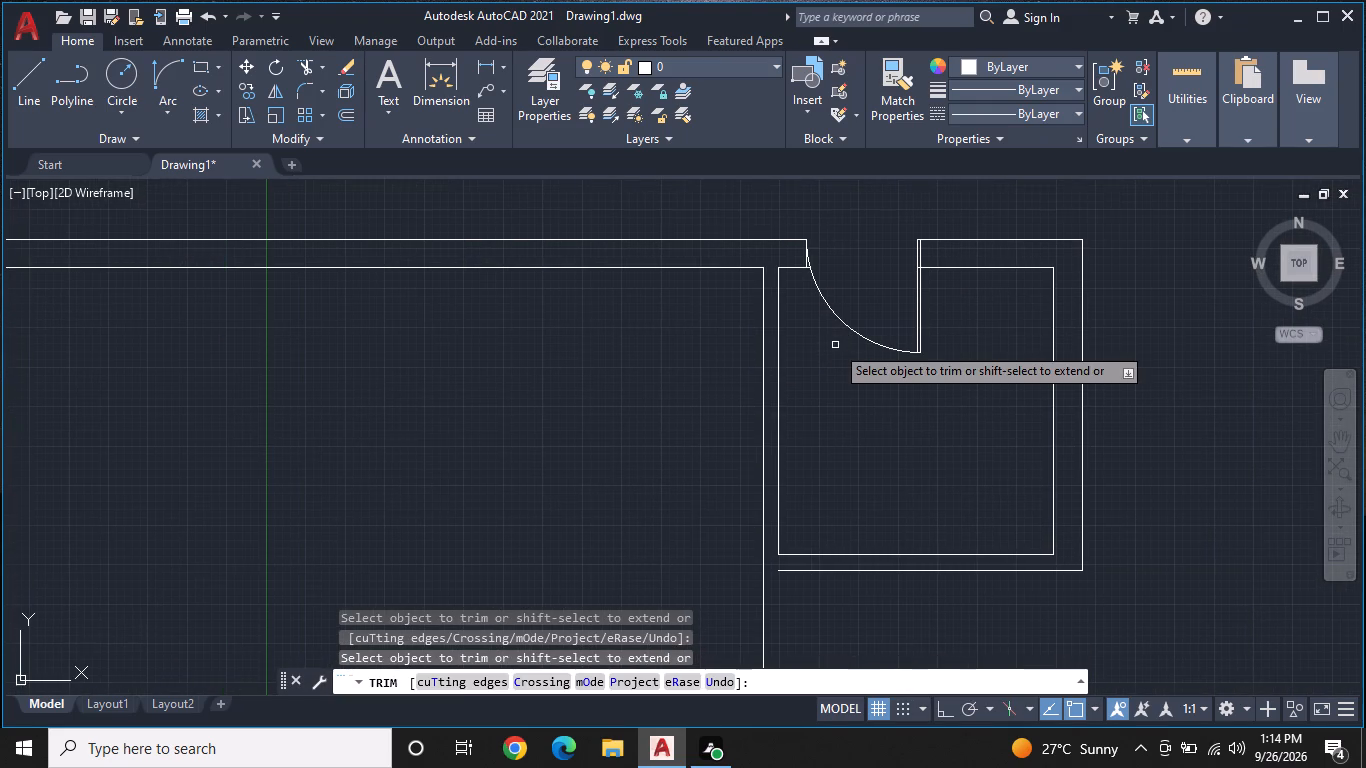
scroll(815, 318, up, 1)
middle_drag(796, 279, 802, 461)
middle_click(802, 461)
scroll(807, 433, up, 1)
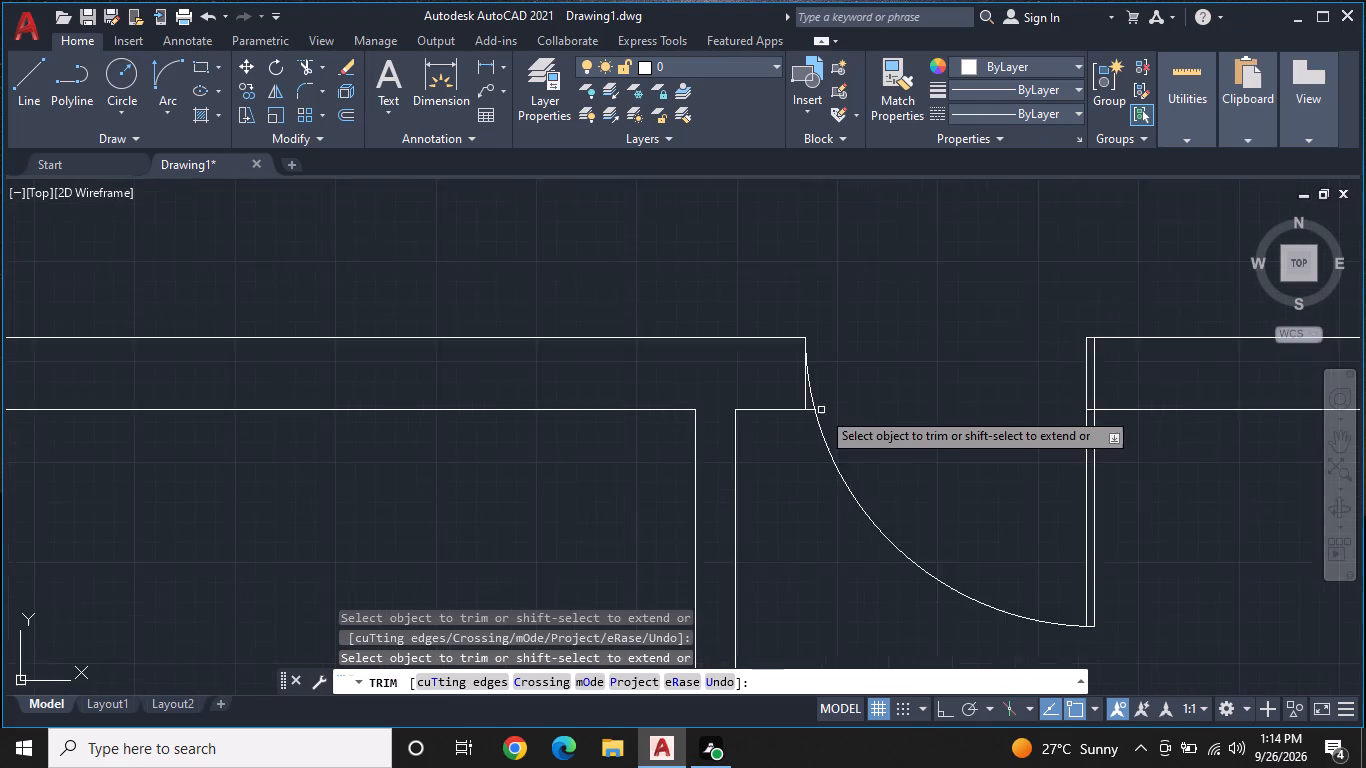
scroll(821, 410, up, 1)
click(793, 401)
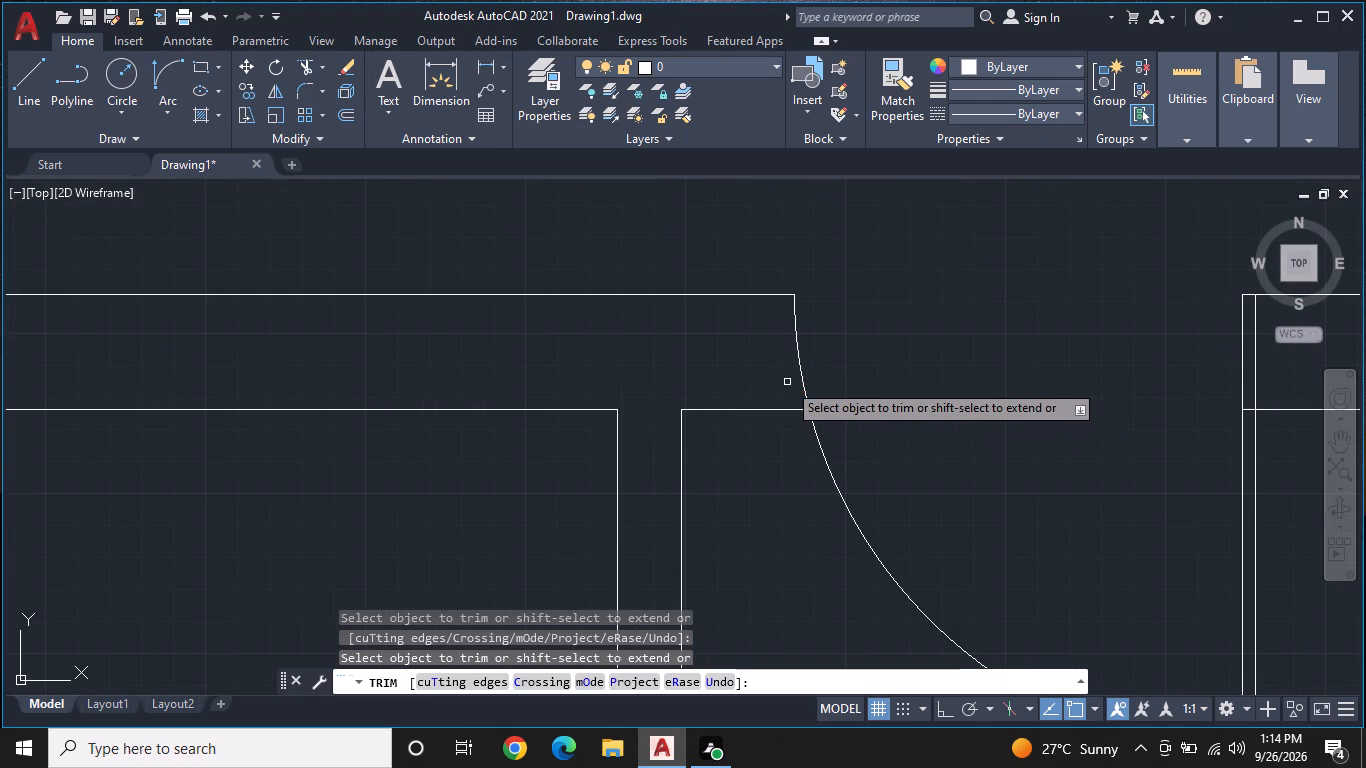
scroll(787, 382, down, 2)
key(Escape)
Draw a line from the left end of the smaller room's outer bottom wall down about 7'-7", and left to the larger room's outer bottom wall.
middle_drag(789, 483, 928, 218)
scroll(928, 218, down, 2)
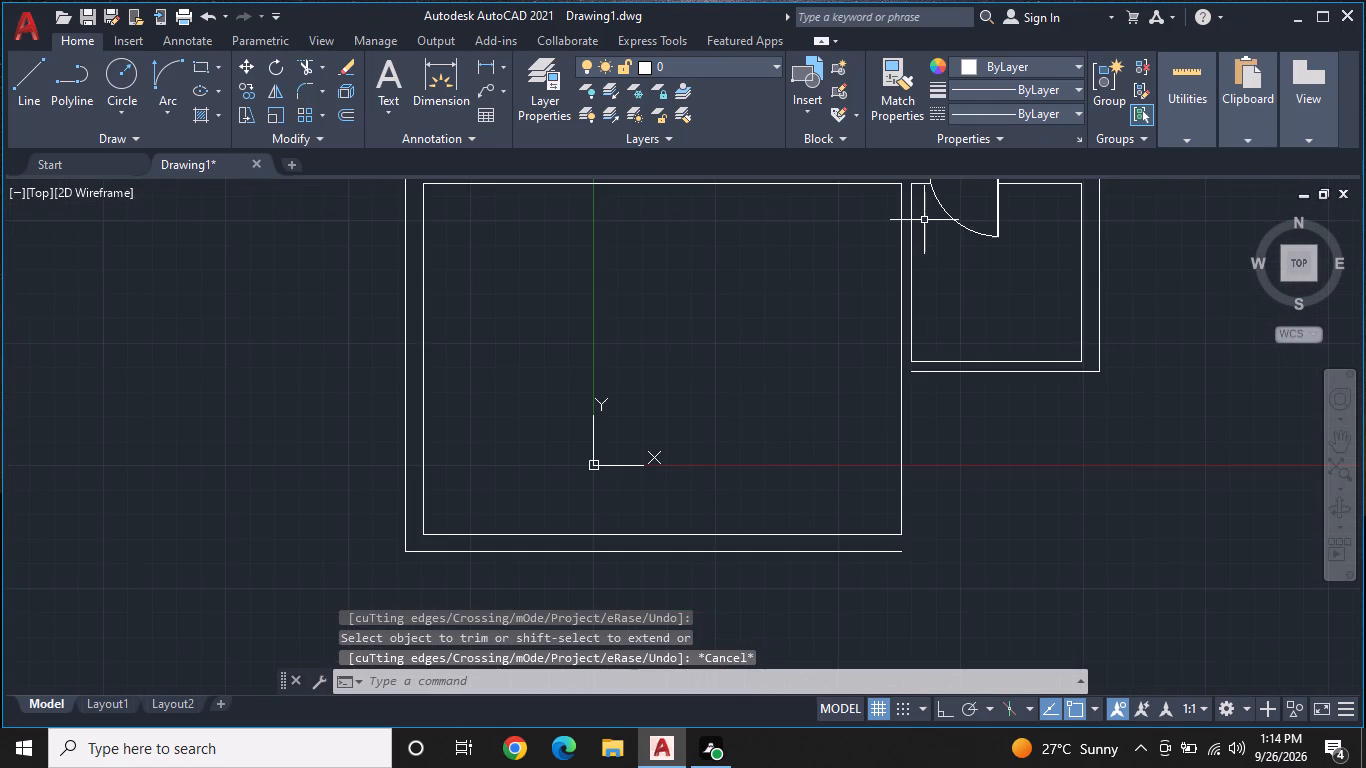
middle_drag(965, 271, 912, 271)
middle_drag(922, 326, 908, 259)
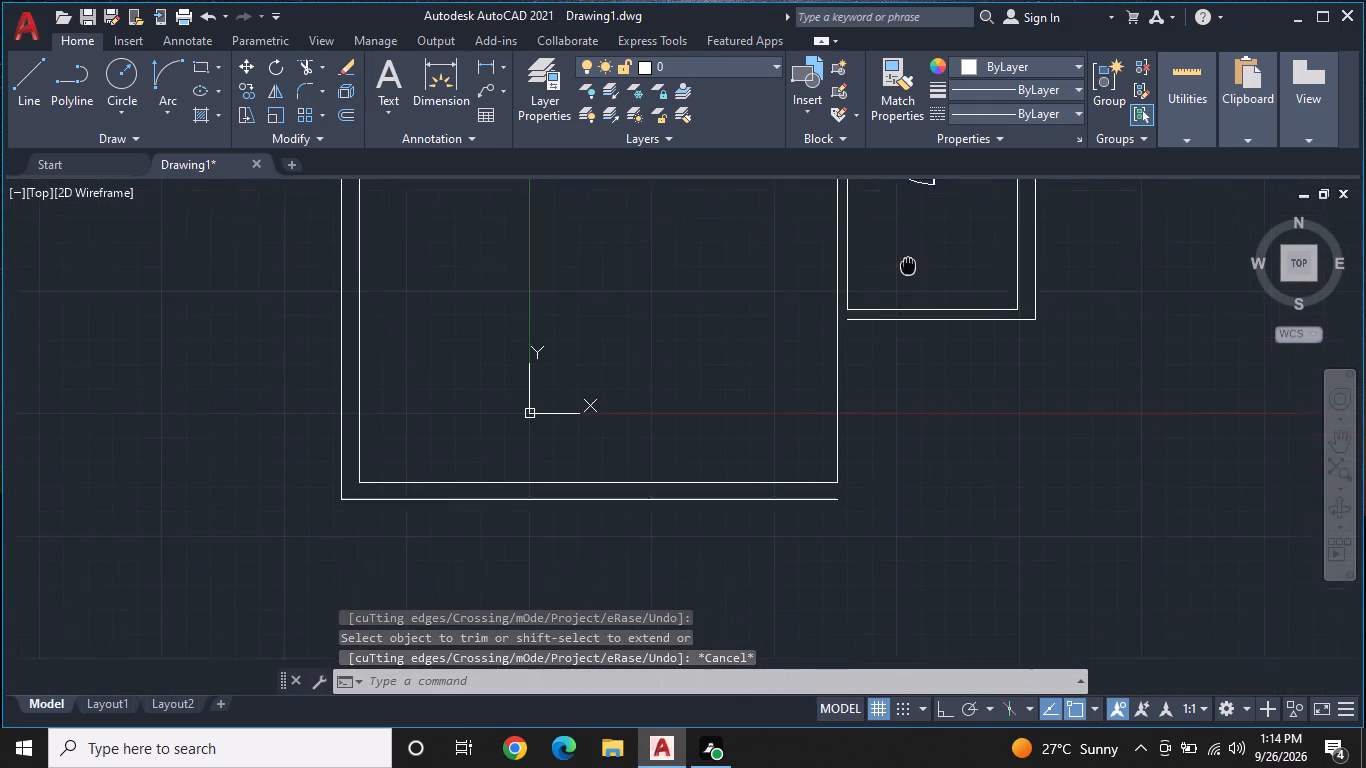
middle_drag(908, 259, 909, 258)
key(Escape)
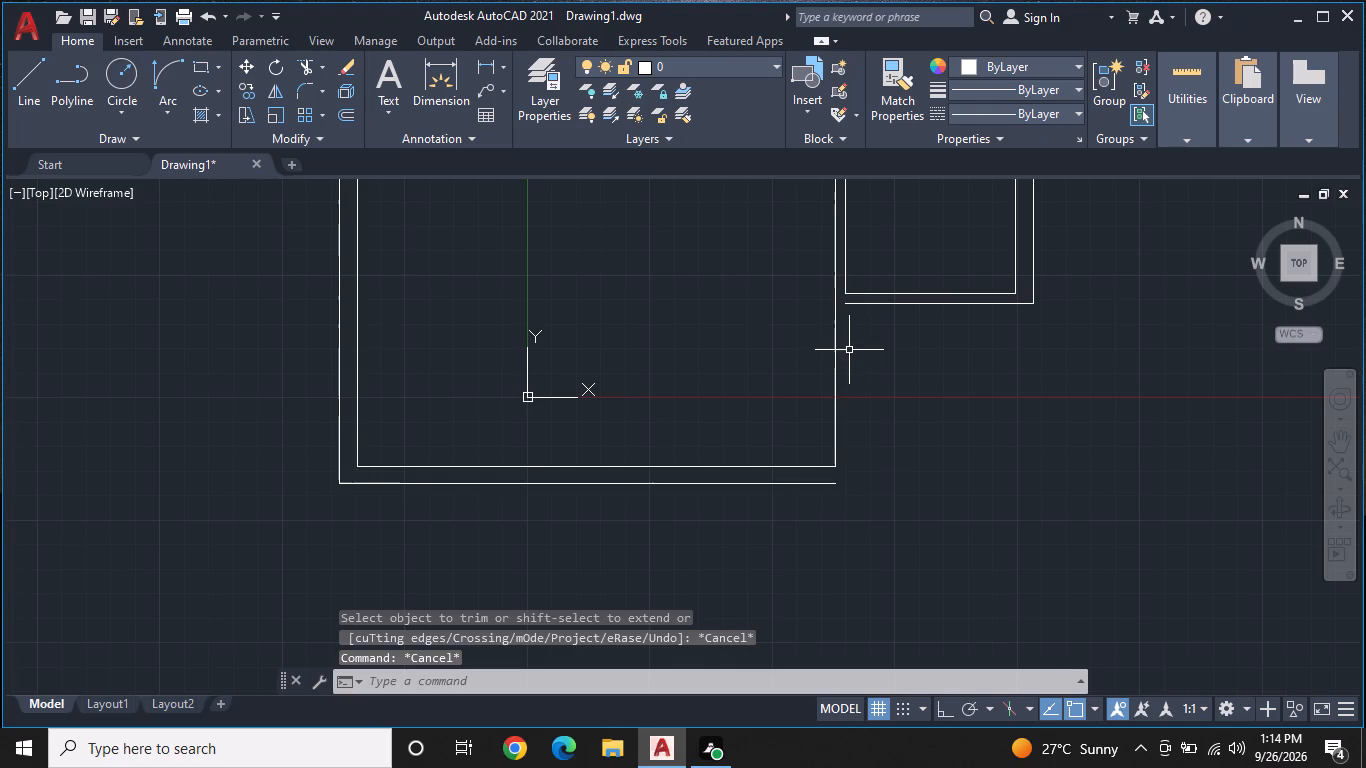
text(L)
key(space)
click(845, 302)
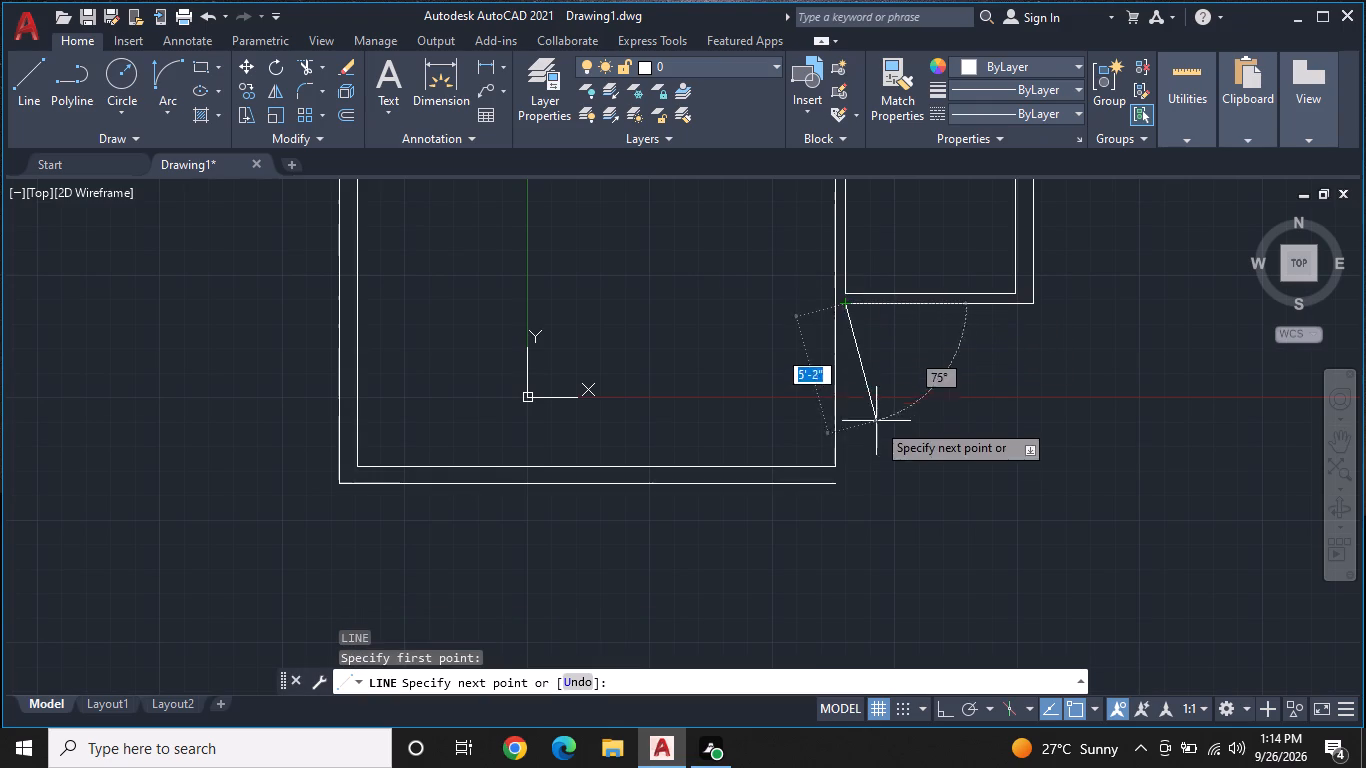
key(F8)
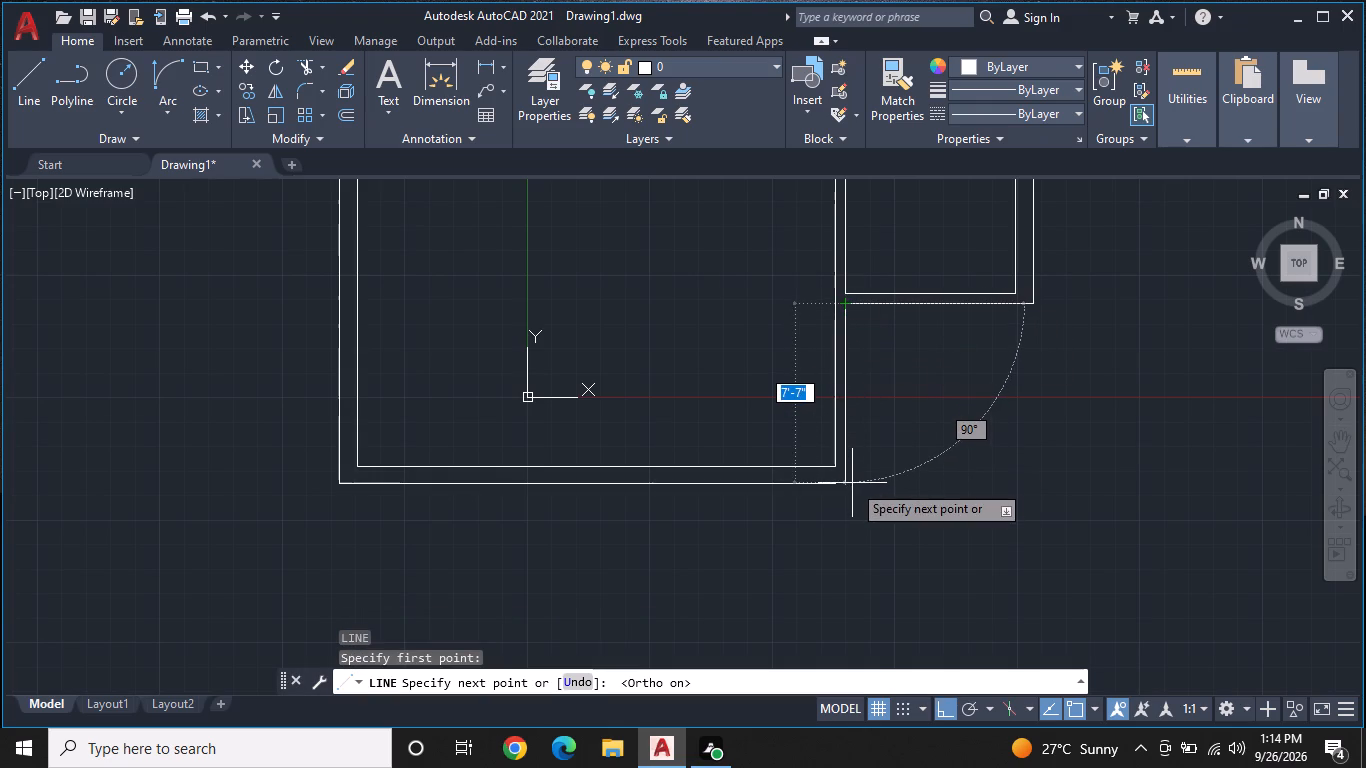
click(845, 481)
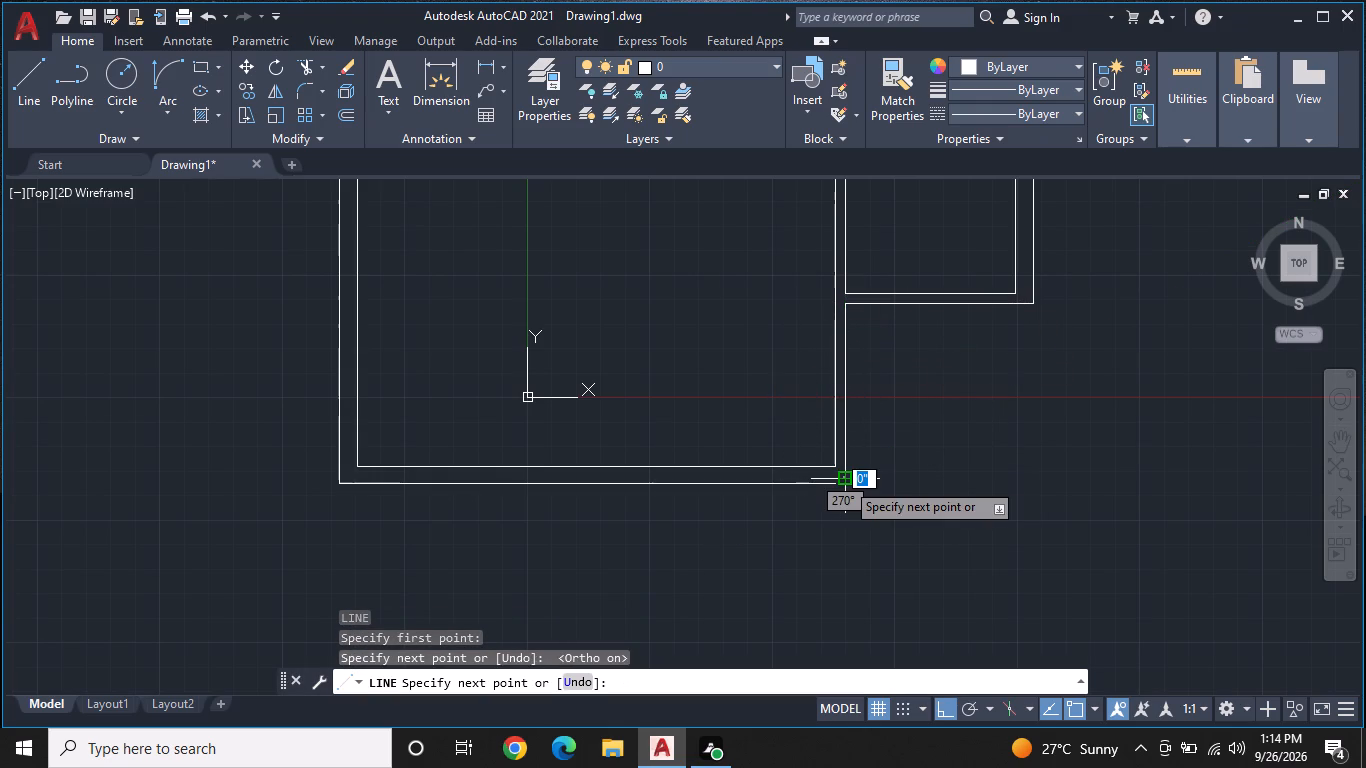
key(ctrl+z)
scroll(845, 481, up, 2)
middle_drag(845, 481, 853, 399)
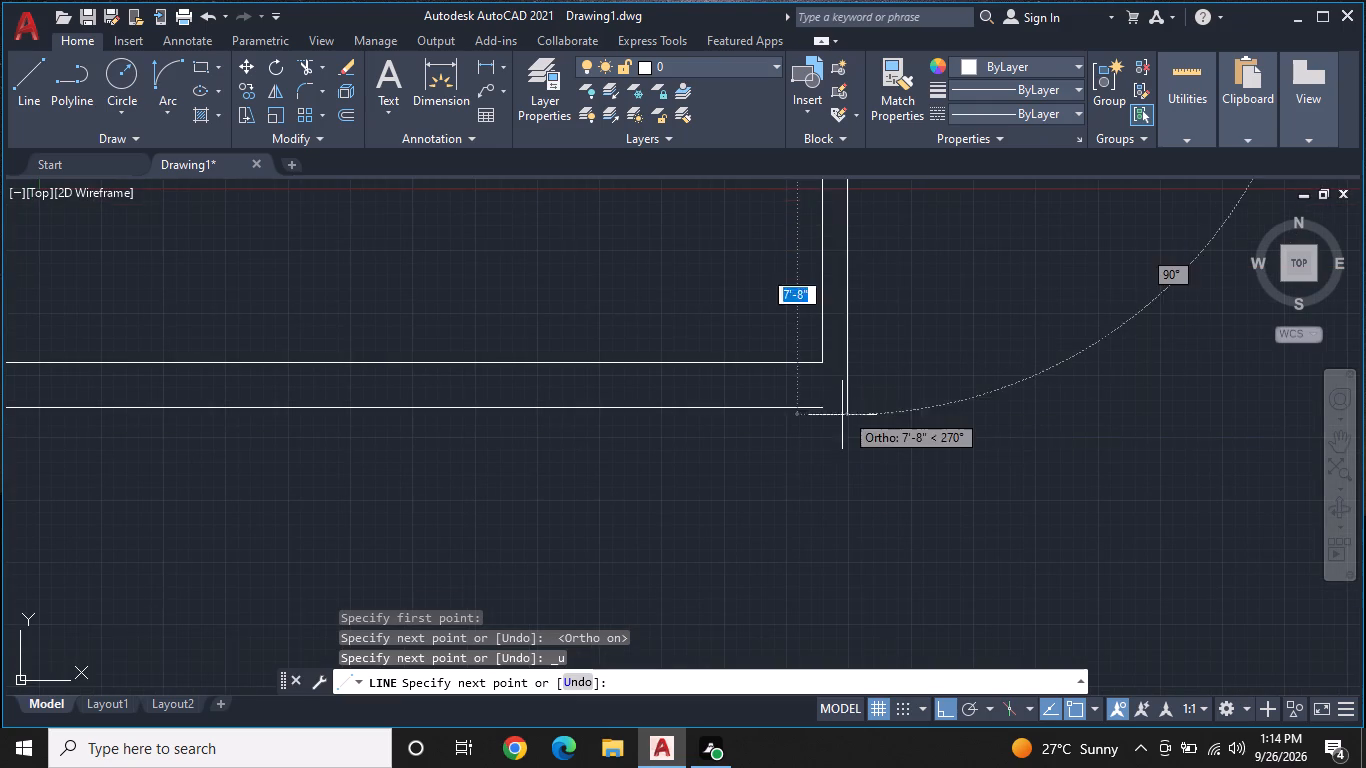
click(846, 410)
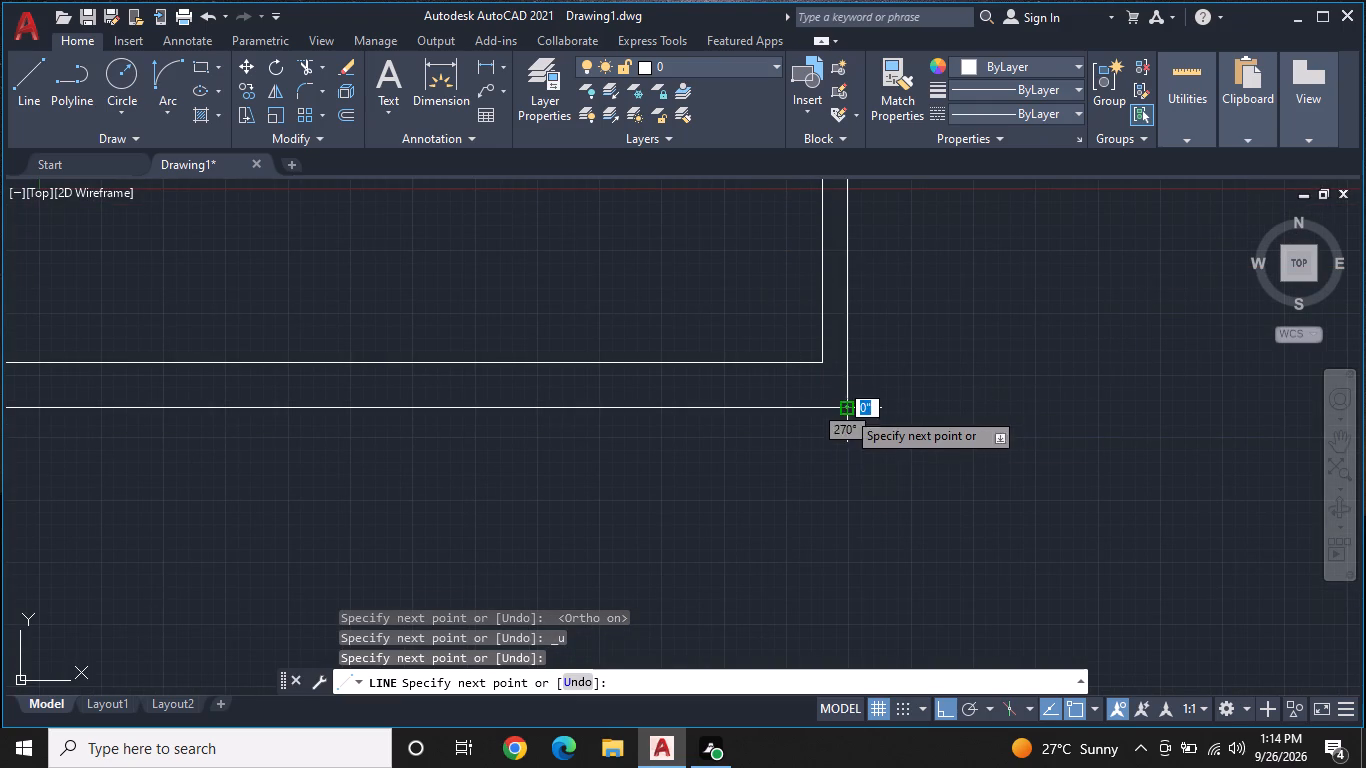
click(818, 408)
key(Escape)
Extend the larger room's right inner wall line down to its outer bottom wall line.
scroll(827, 414, down, 2)
middle_drag(897, 369, 839, 429)
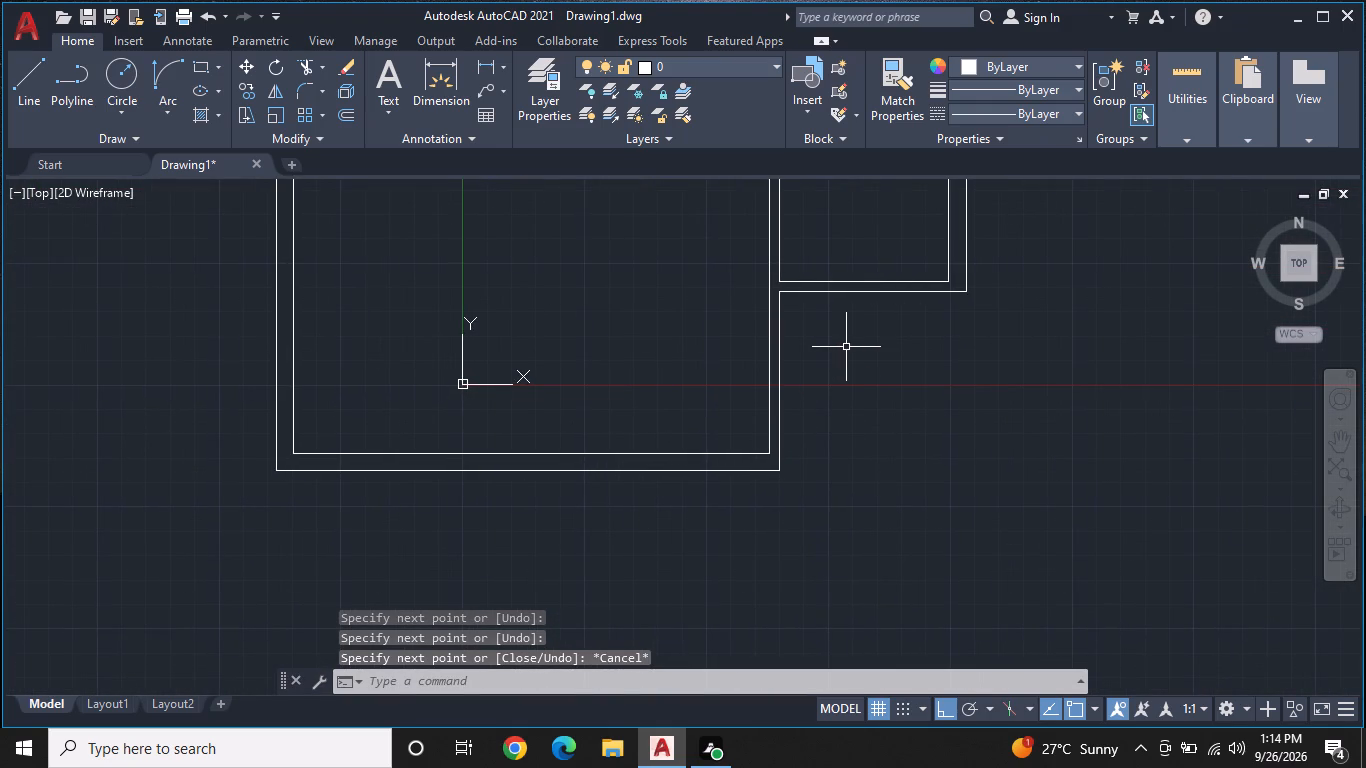
middle_drag(846, 347, 850, 411)
key(Escape)
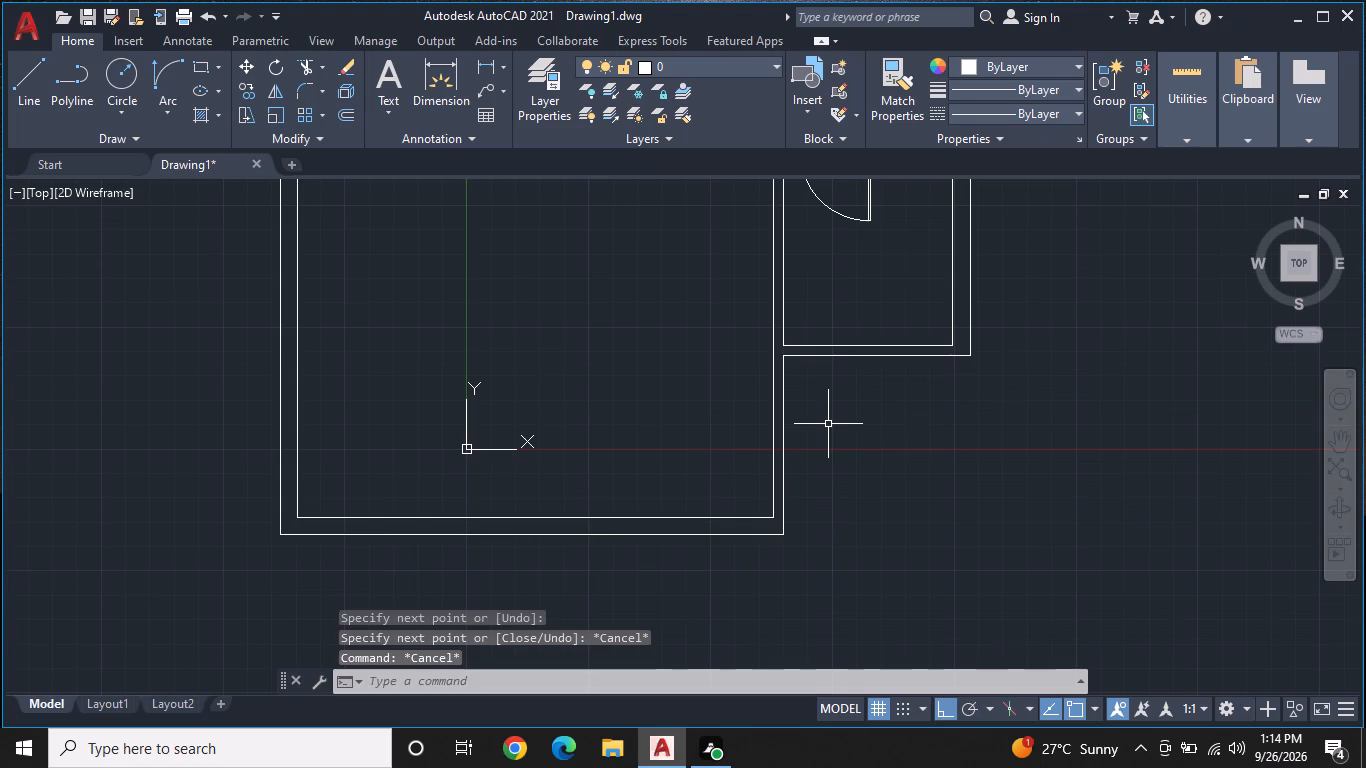
text(EX)
key(space)
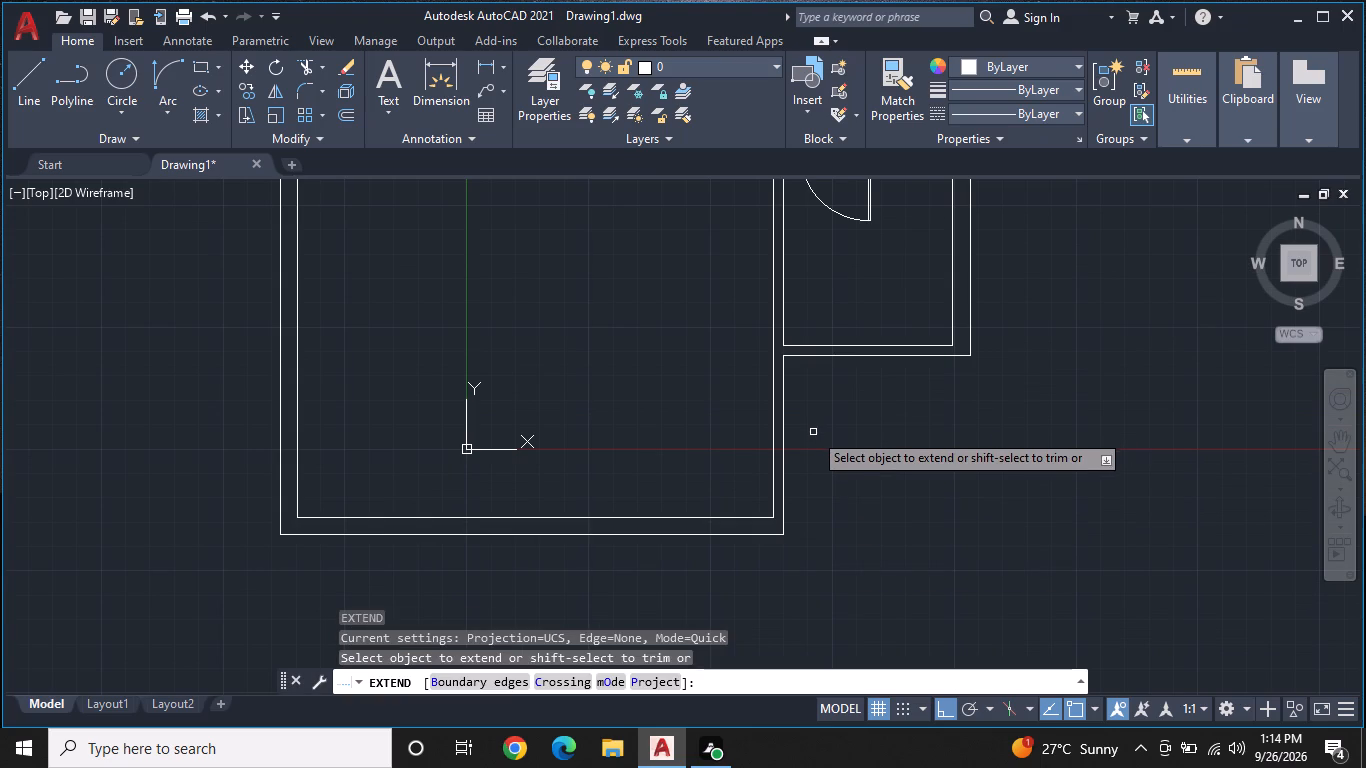
click(771, 446)
key(Escape)
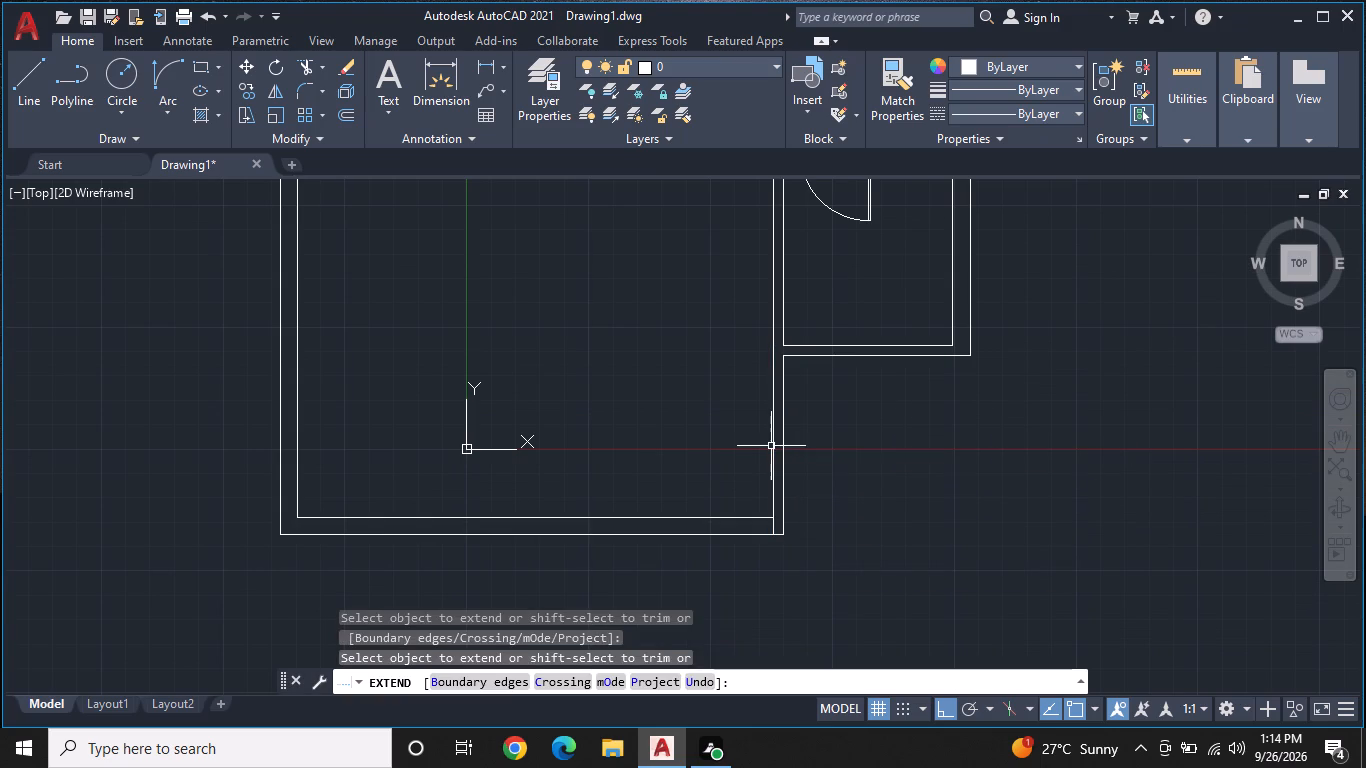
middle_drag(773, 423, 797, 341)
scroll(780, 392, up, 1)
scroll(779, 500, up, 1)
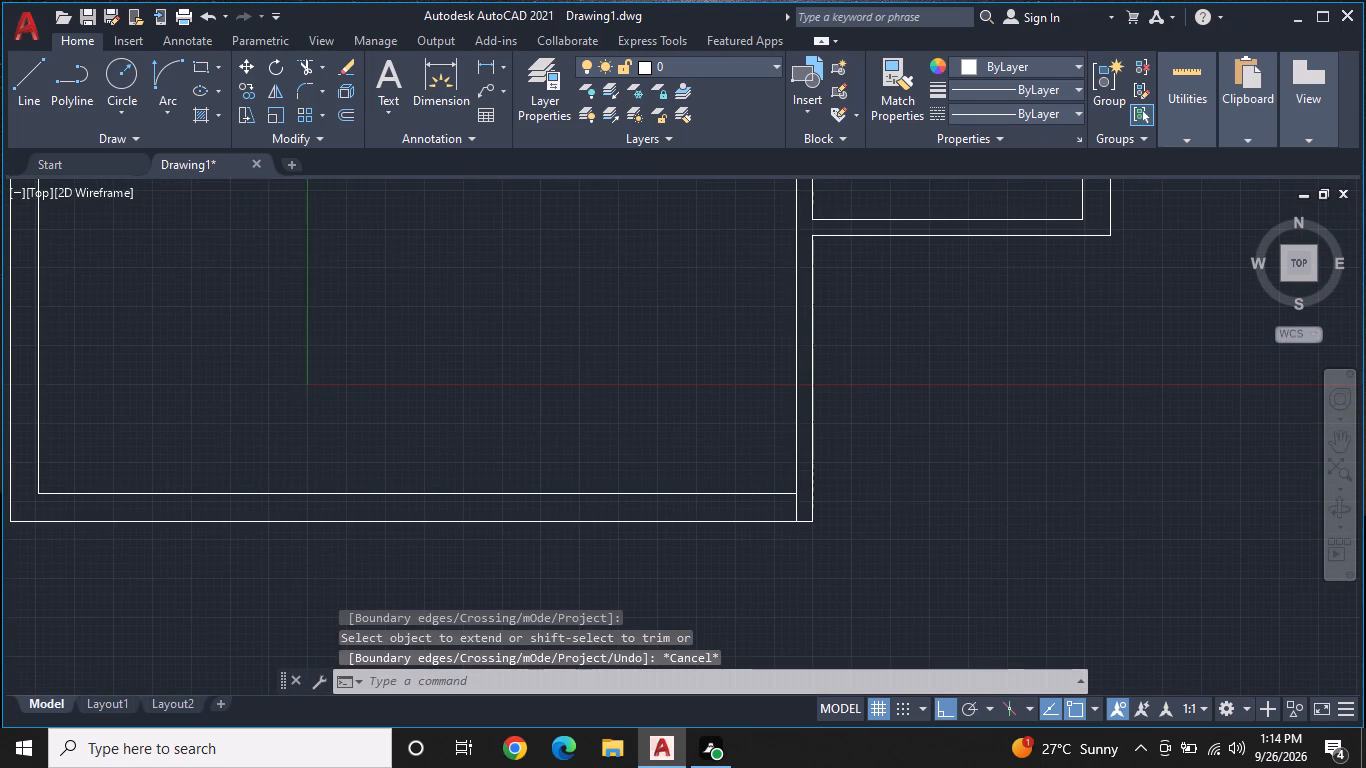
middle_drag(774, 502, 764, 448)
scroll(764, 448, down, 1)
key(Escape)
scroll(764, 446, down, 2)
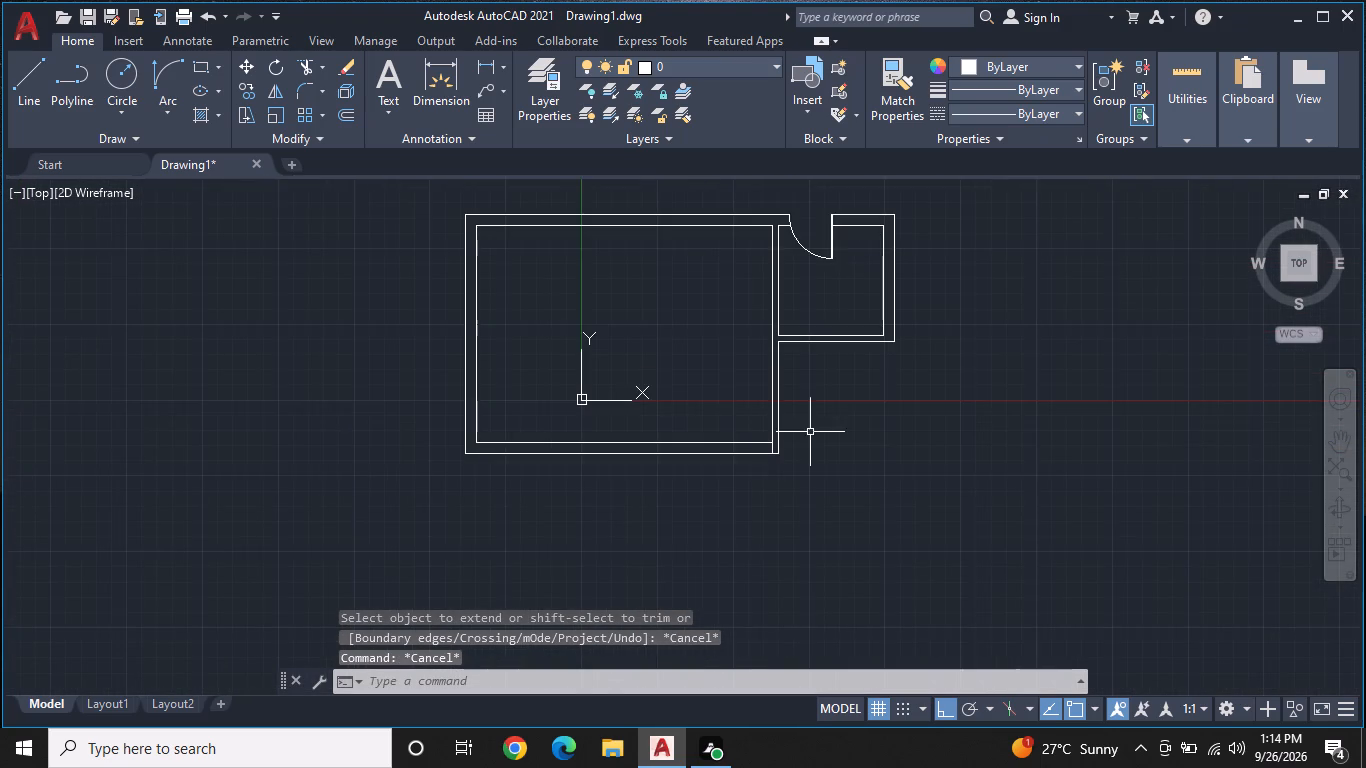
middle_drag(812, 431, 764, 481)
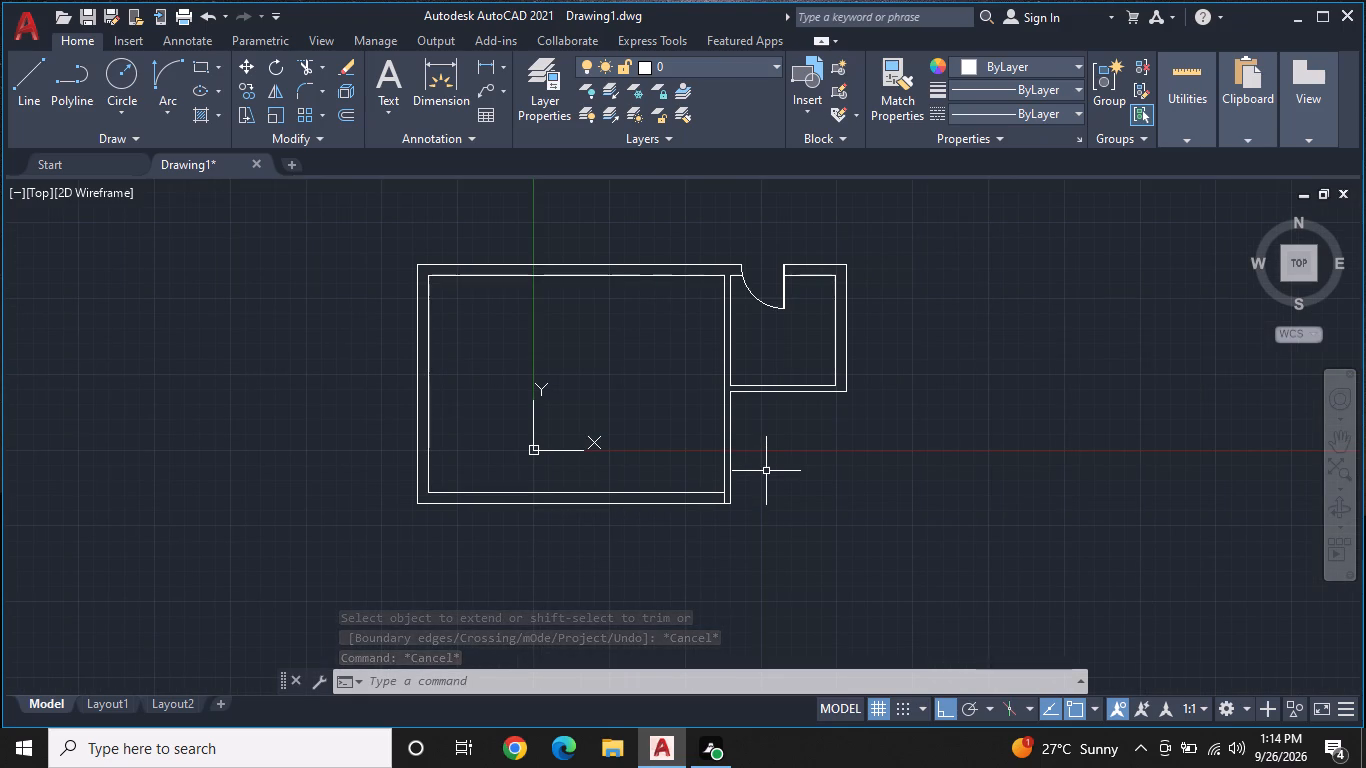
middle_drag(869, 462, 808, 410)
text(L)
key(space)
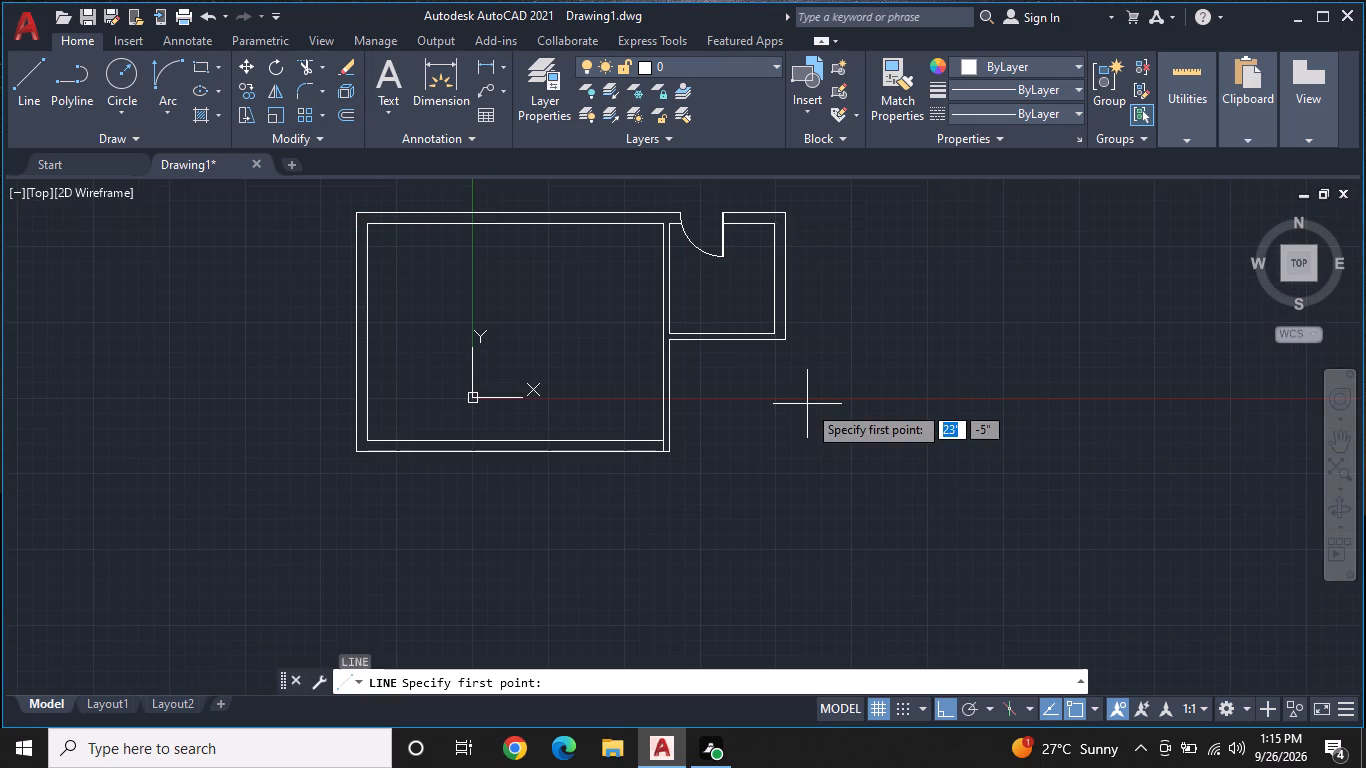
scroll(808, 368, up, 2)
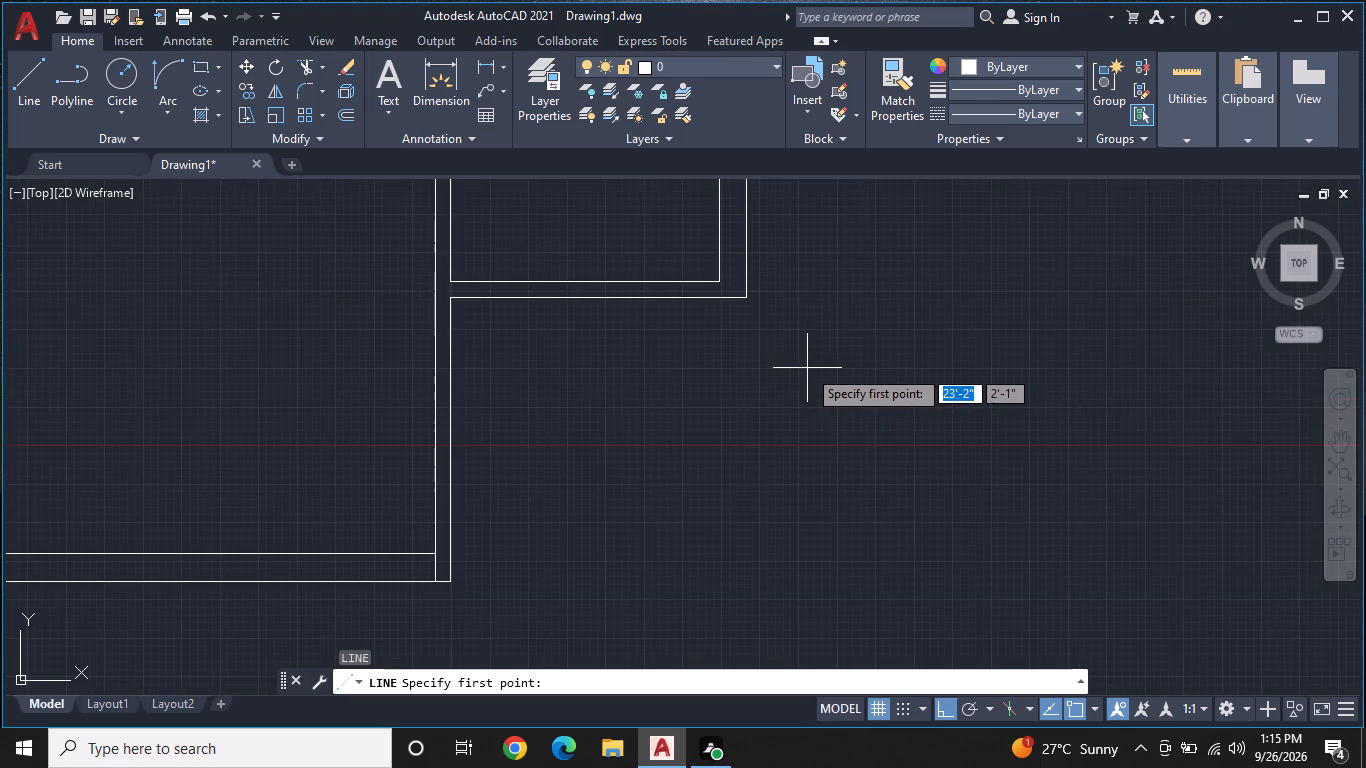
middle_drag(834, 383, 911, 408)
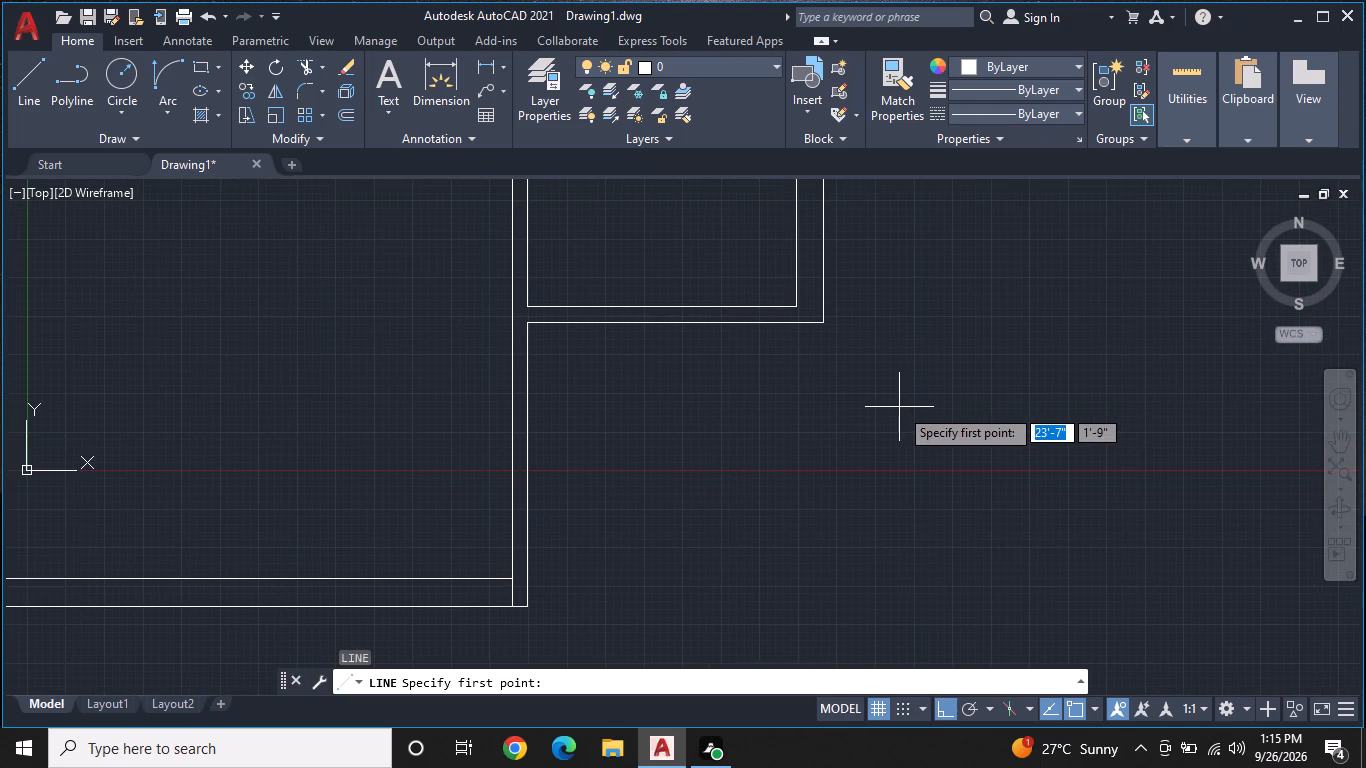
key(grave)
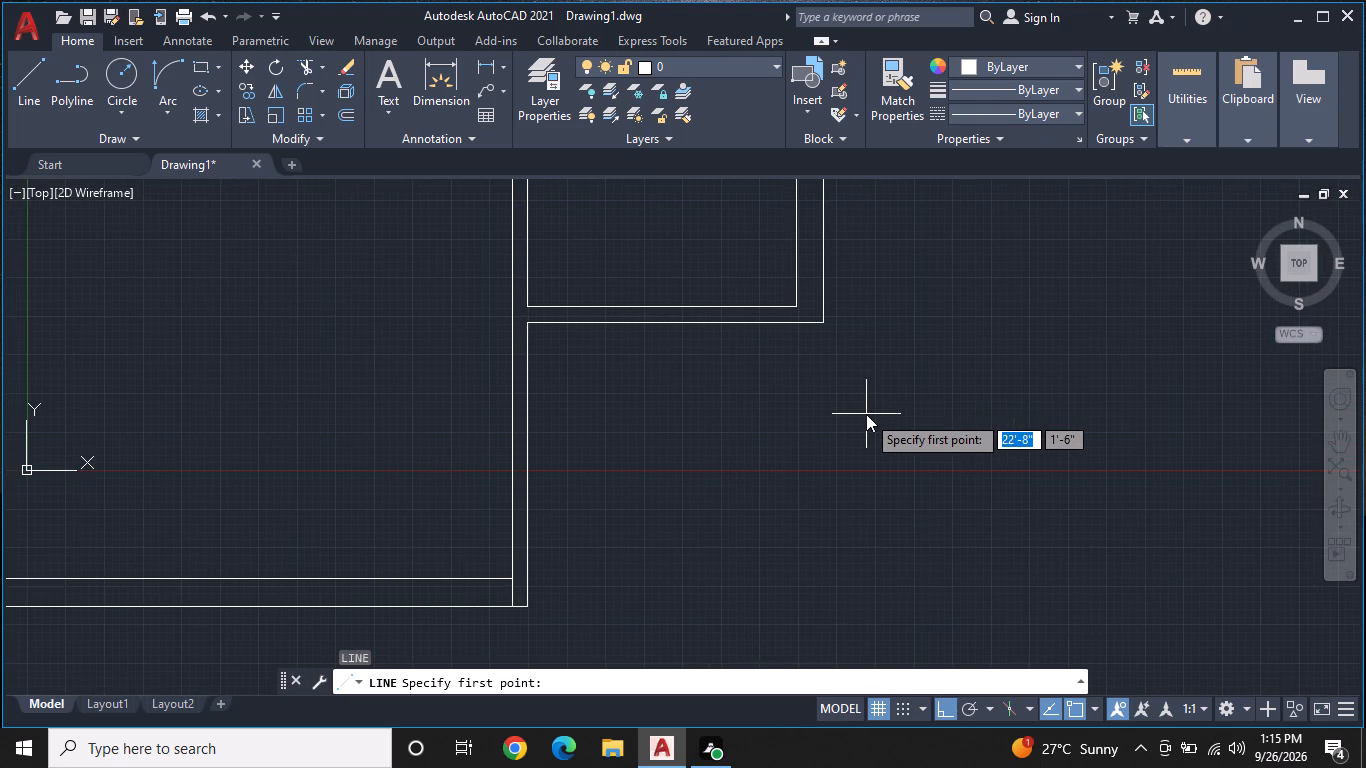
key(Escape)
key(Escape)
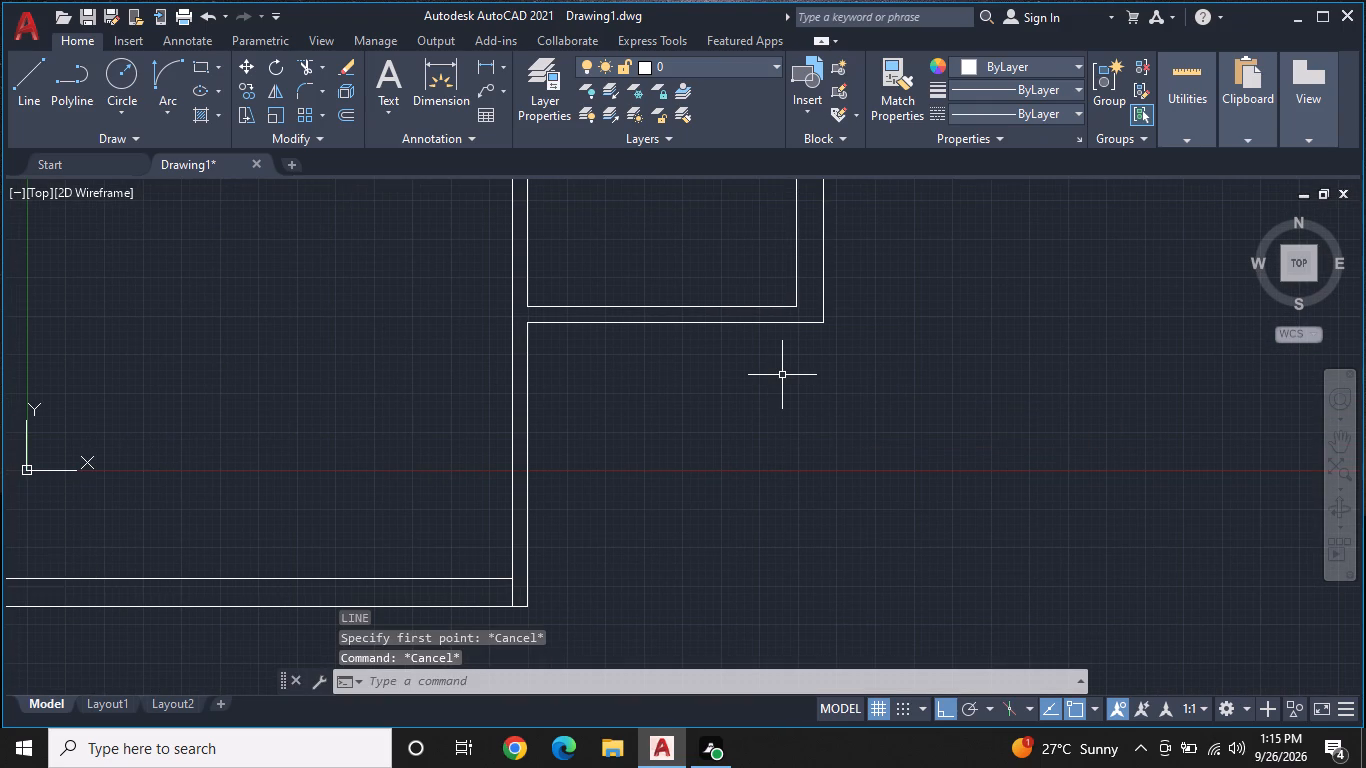
Extend the smaller room's inner bottom wall line right to its outer right wall line.
text(EX)
key(space)
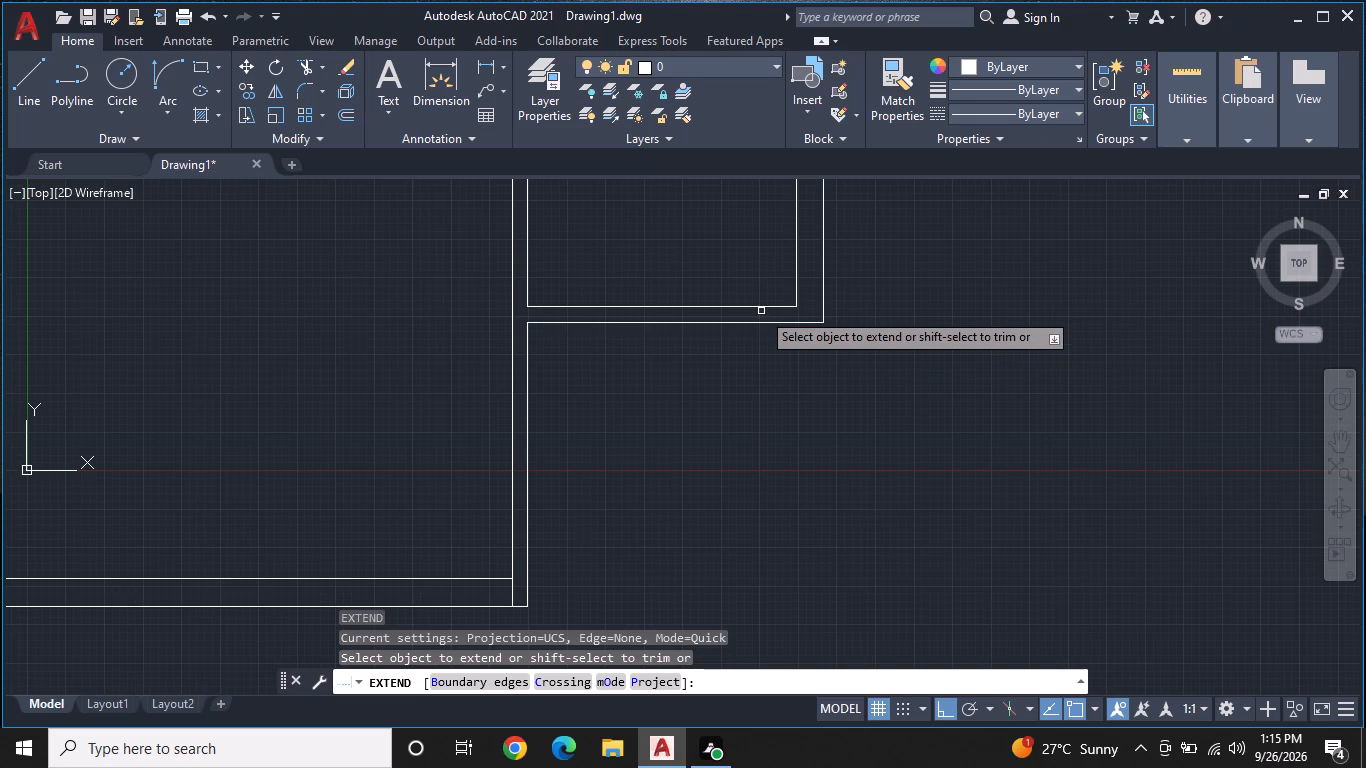
click(762, 306)
middle_drag(823, 365, 825, 375)
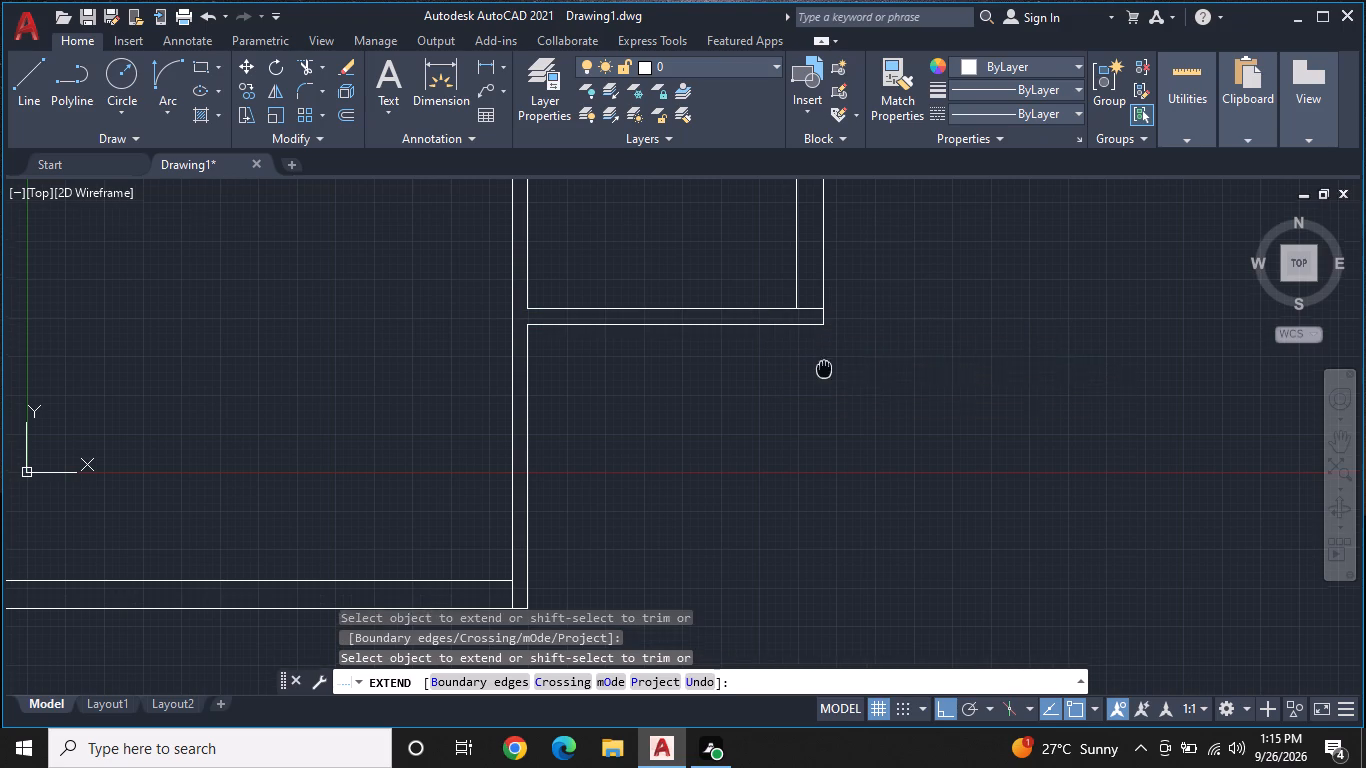
middle_drag(825, 375, 855, 463)
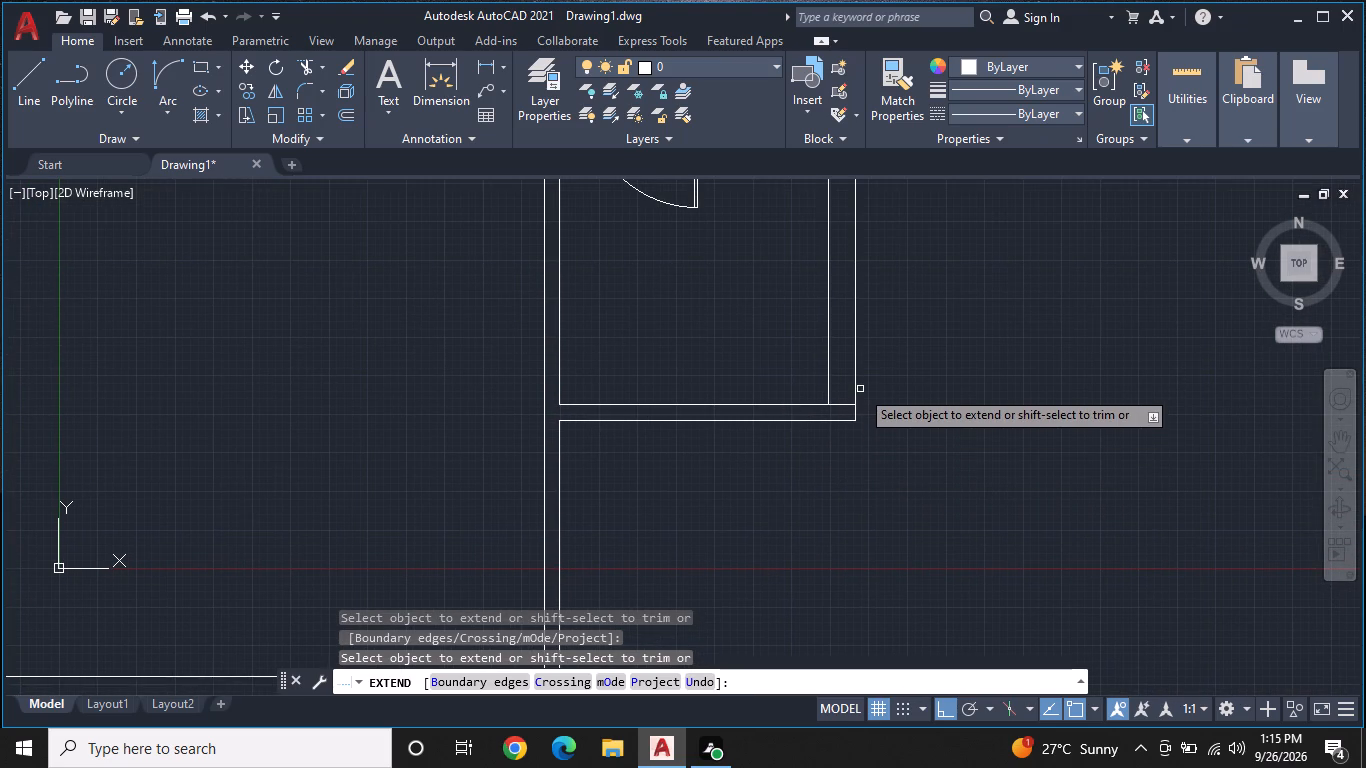
key(Escape)
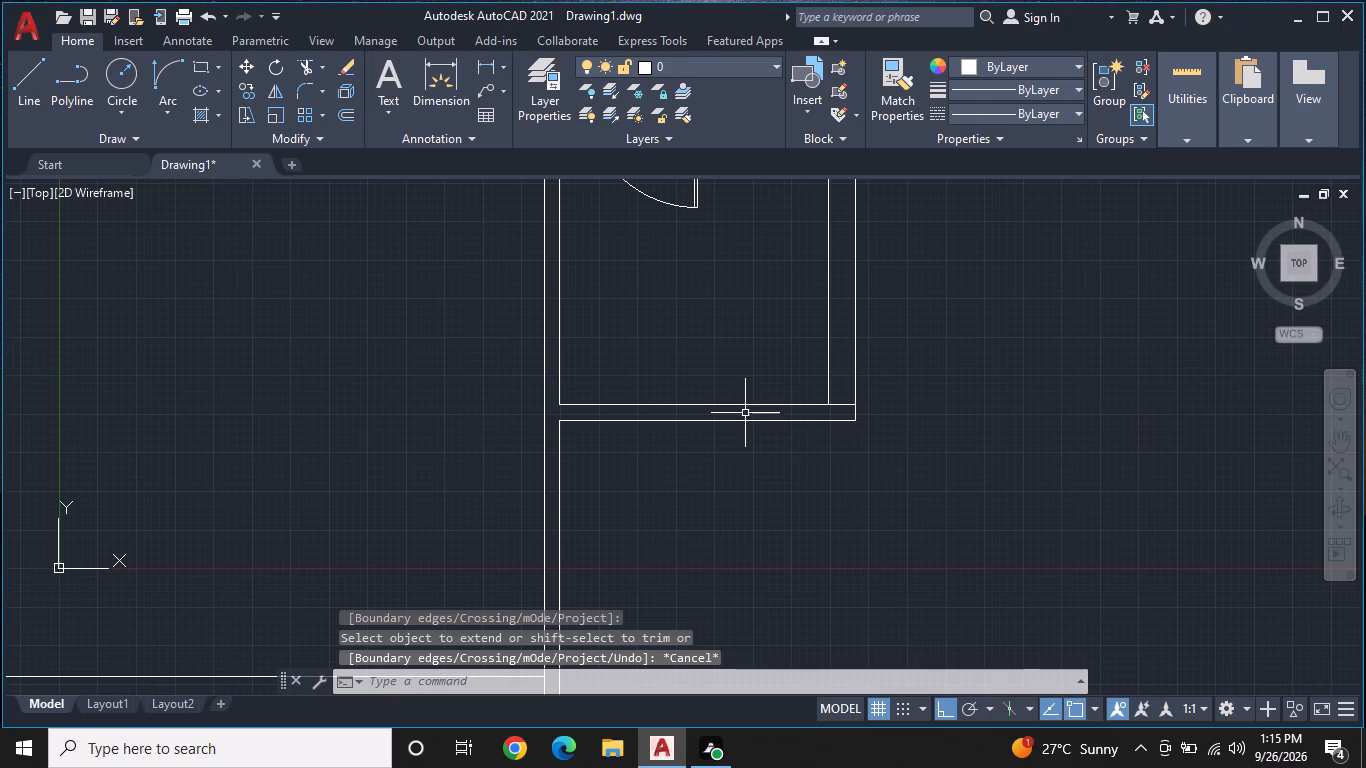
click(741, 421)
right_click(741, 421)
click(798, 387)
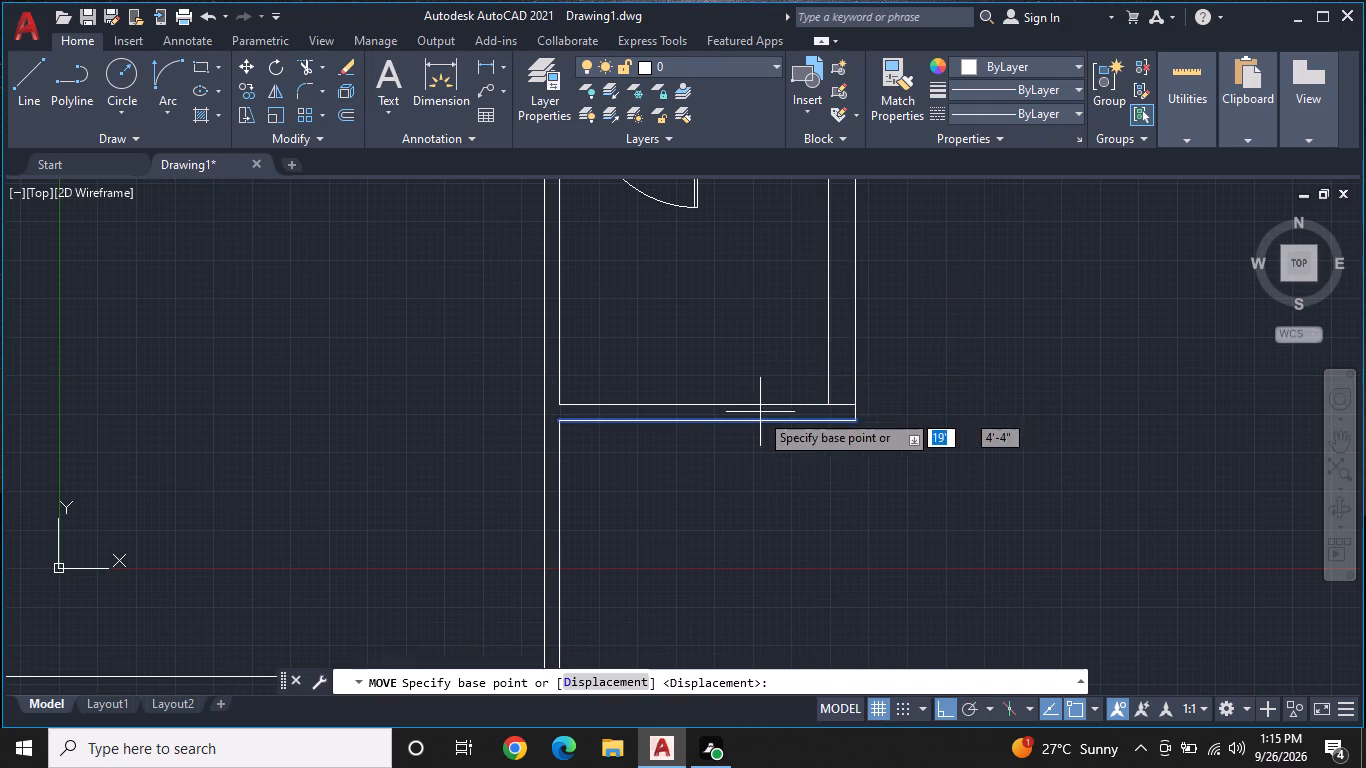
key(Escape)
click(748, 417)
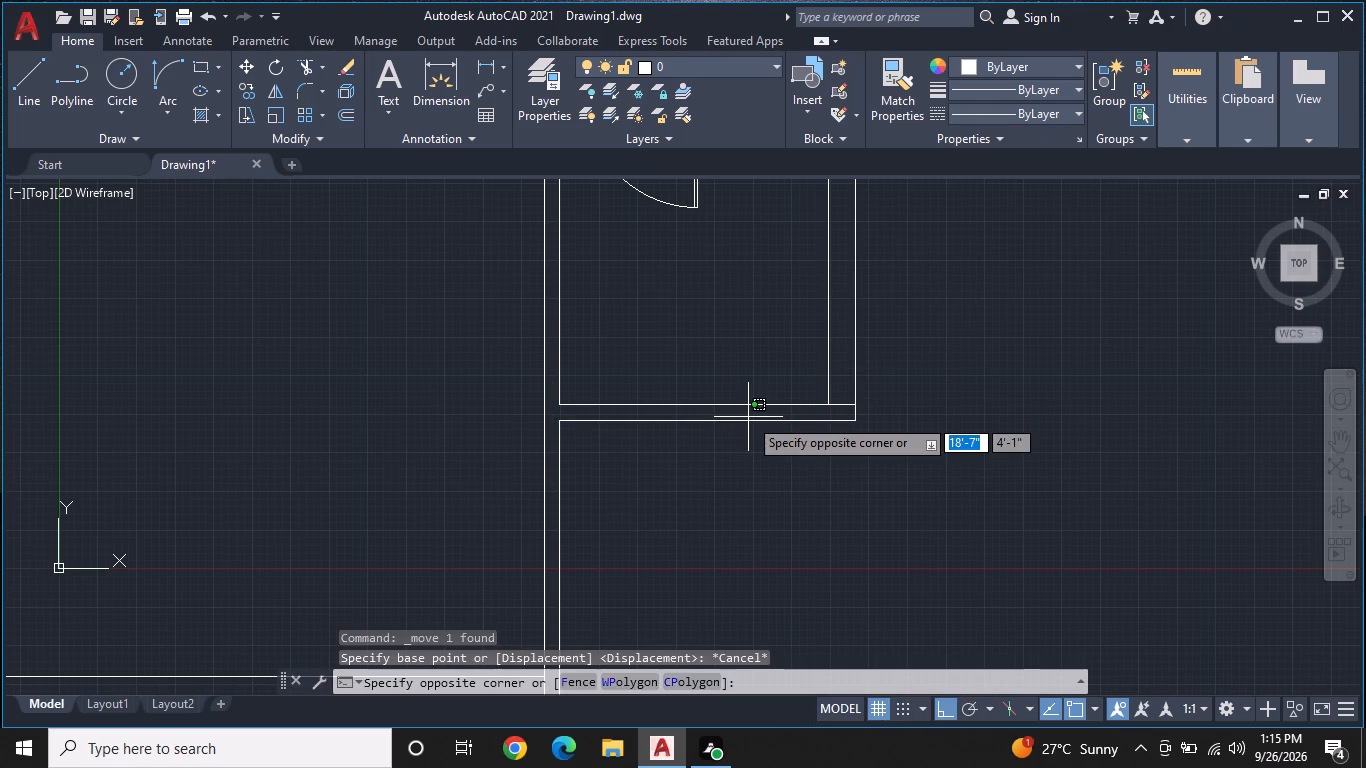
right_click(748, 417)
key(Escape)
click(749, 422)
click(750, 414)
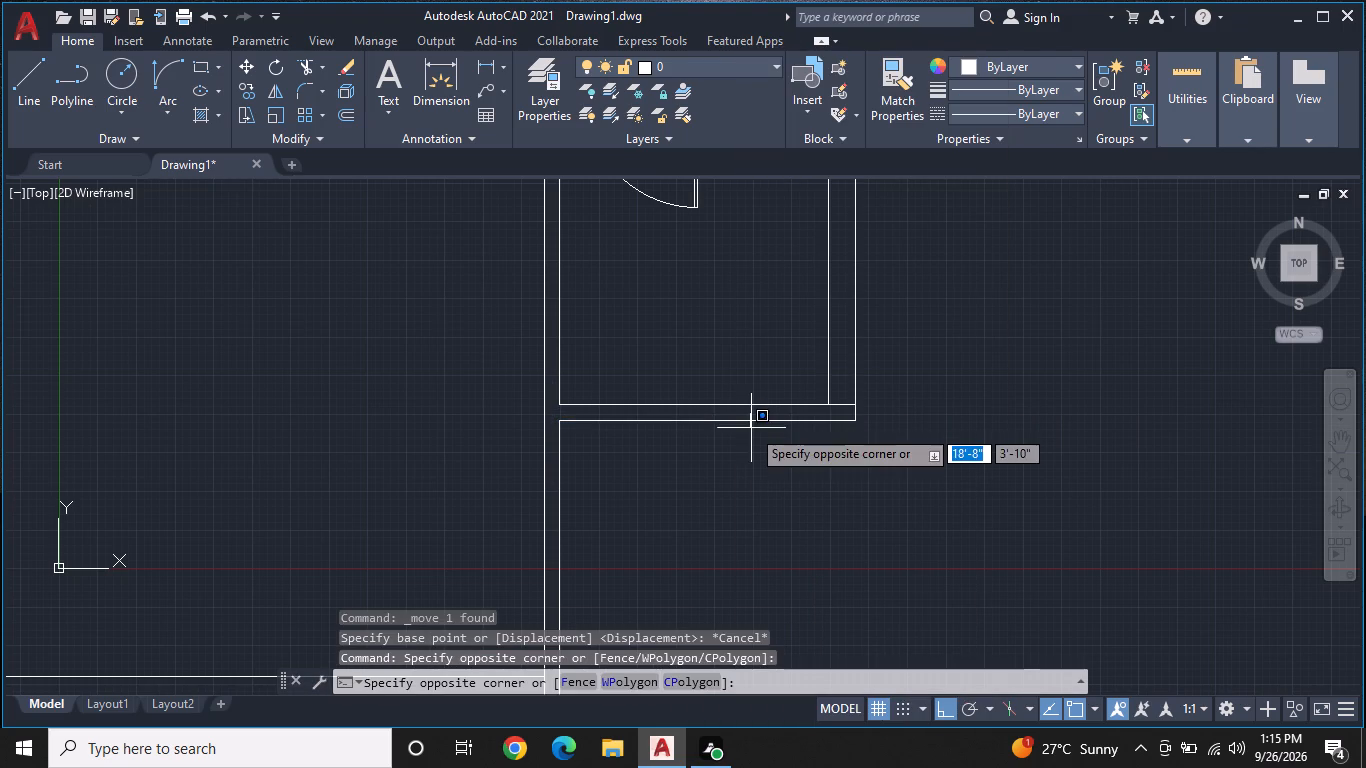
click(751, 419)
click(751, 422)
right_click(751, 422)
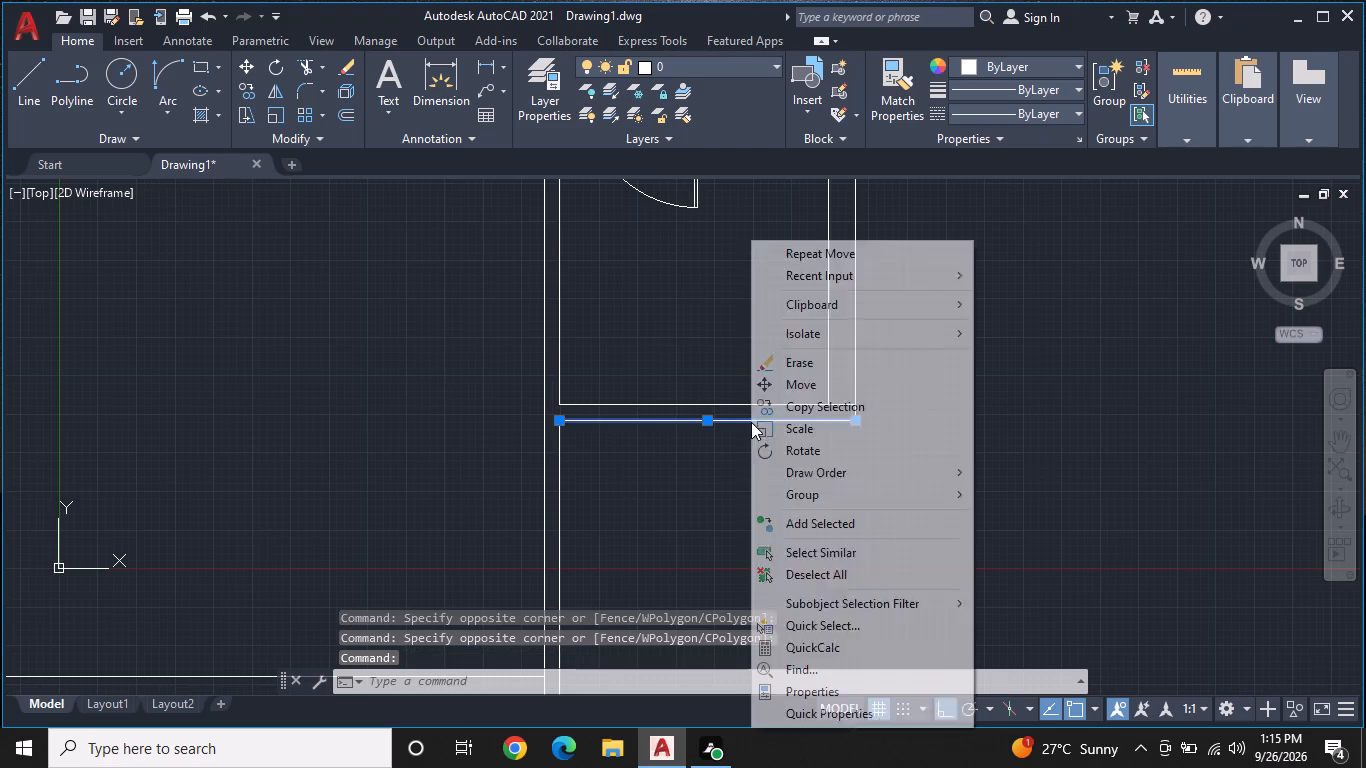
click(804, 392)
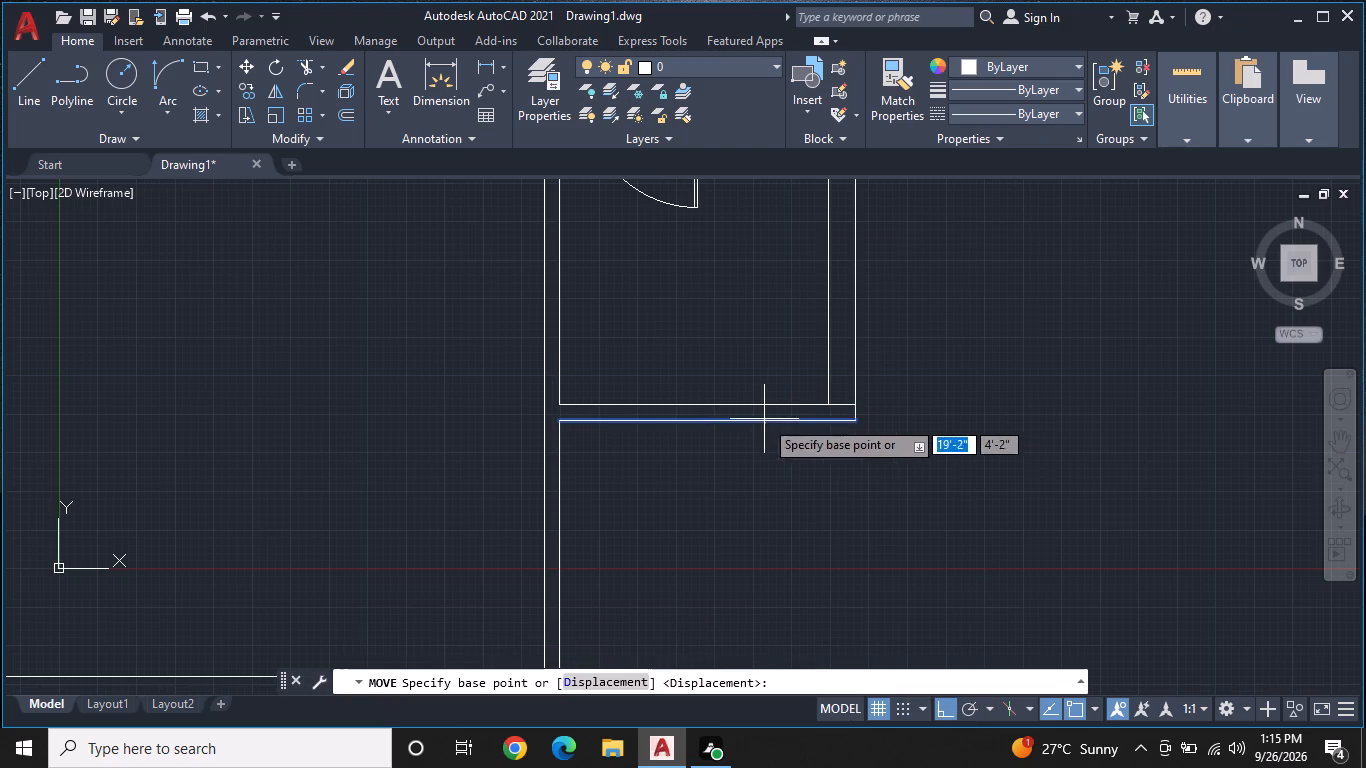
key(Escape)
Erase the outer bottom wall line of the smaller room.
click(760, 425)
click(760, 421)
right_click(760, 421)
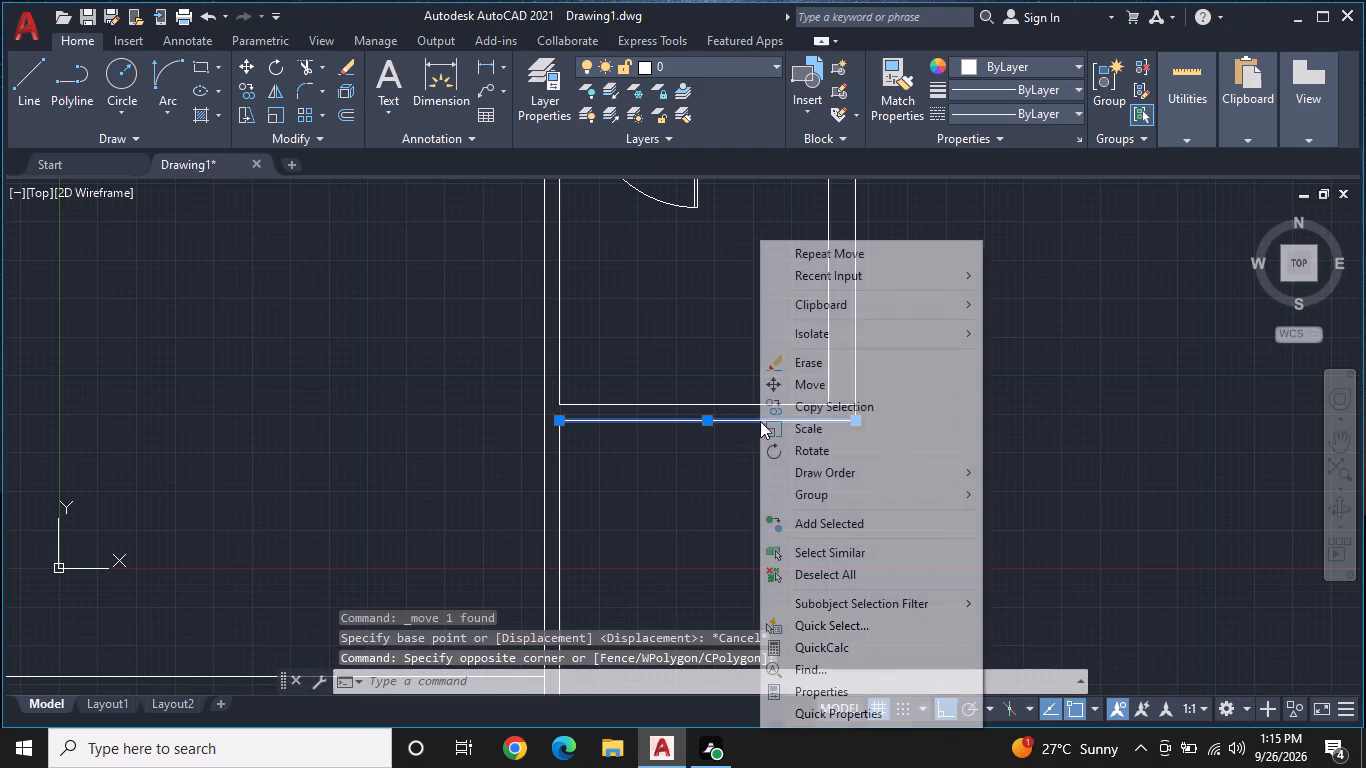
click(824, 369)
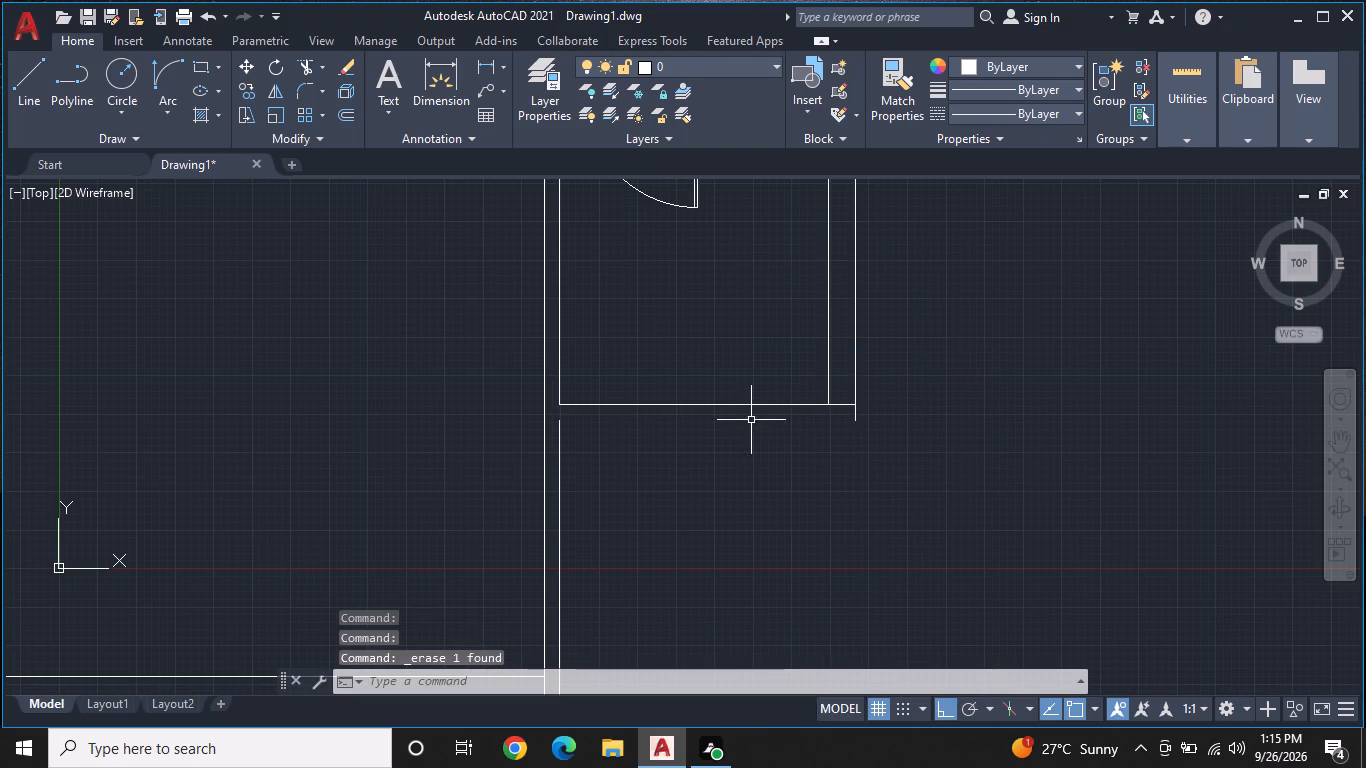
Offset the smaller room's inner bottom wall line 5" downward to form the outer bottom wall line.
middle_drag(749, 420, 796, 406)
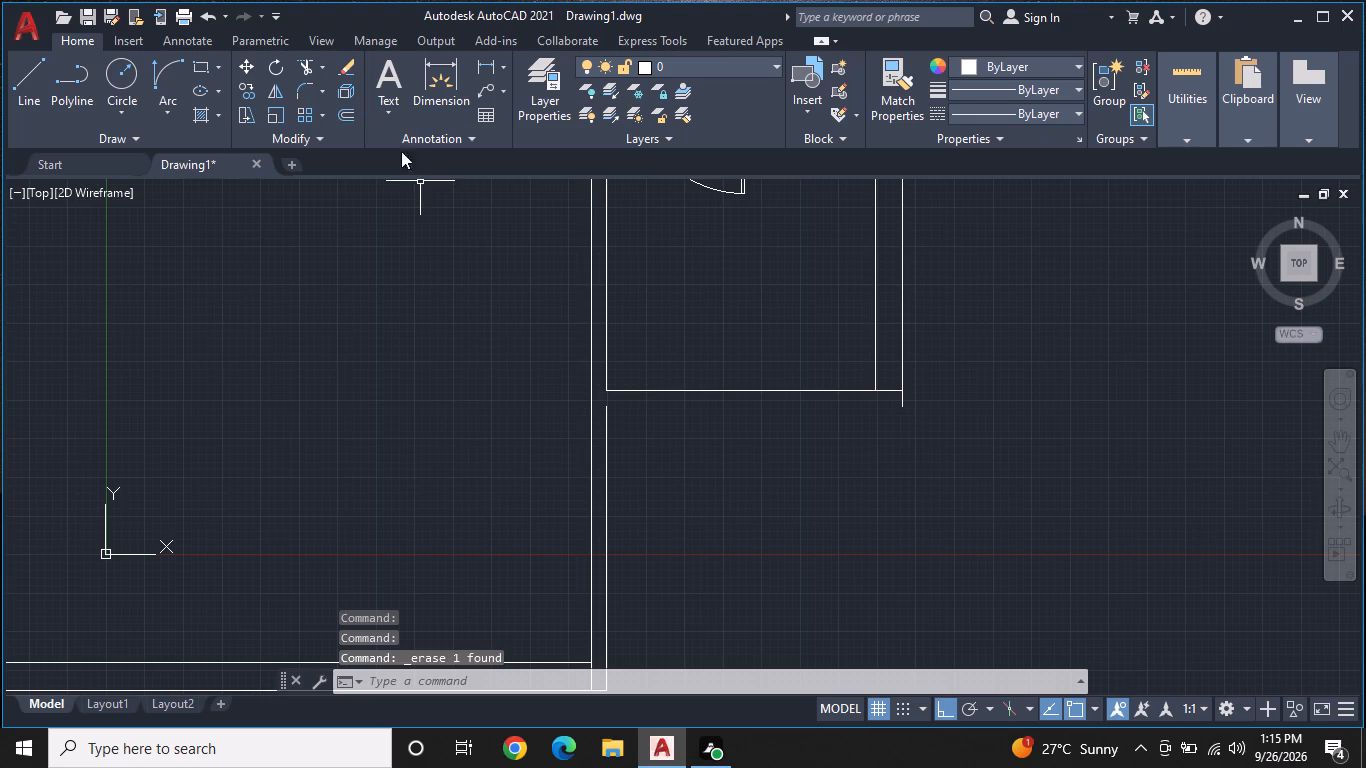
click(333, 110)
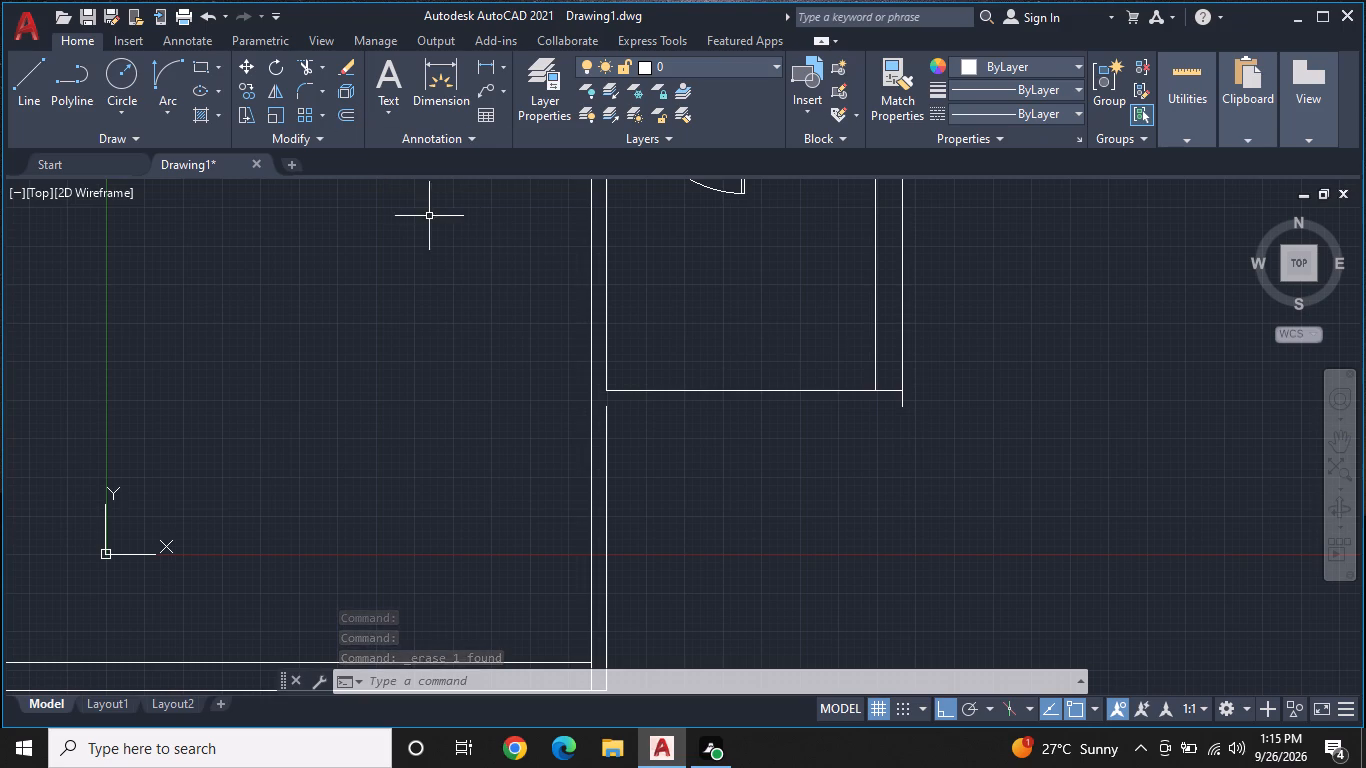
click(353, 124)
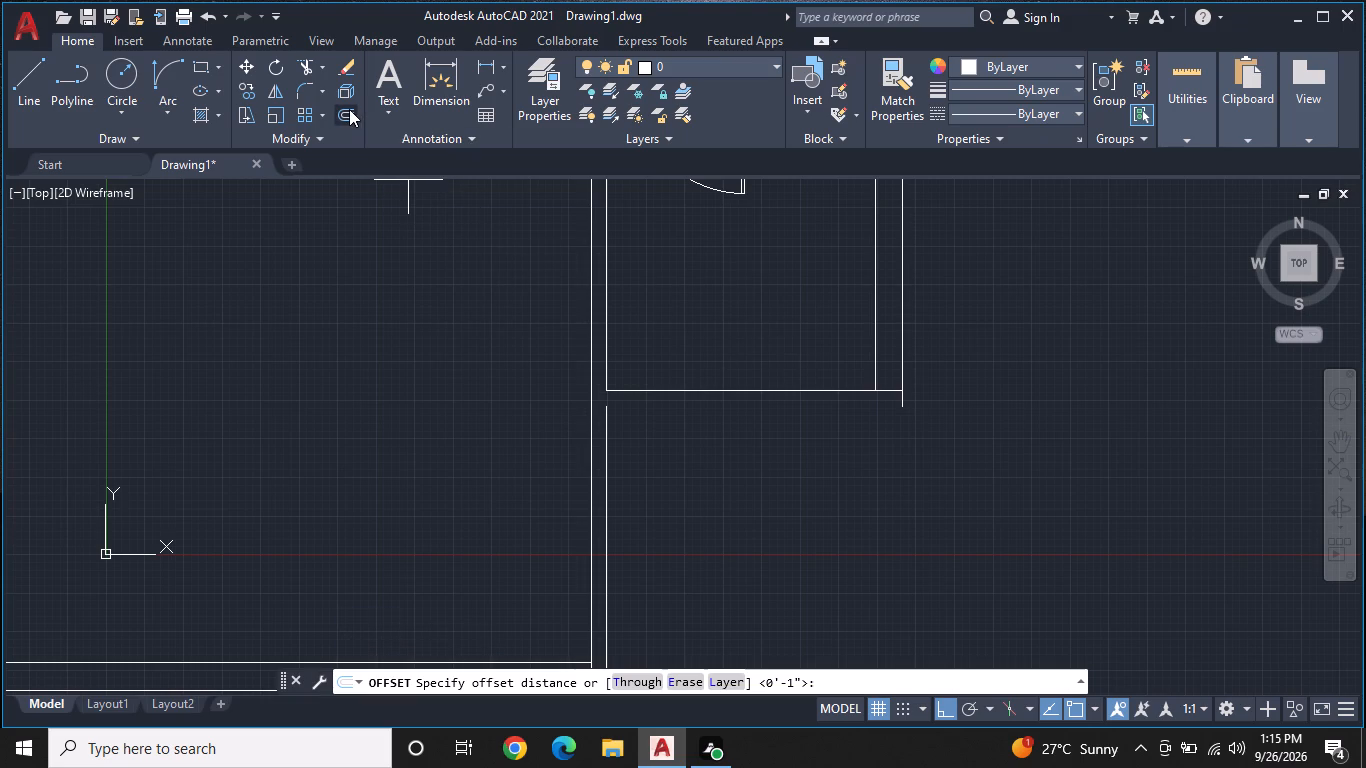
click(349, 109)
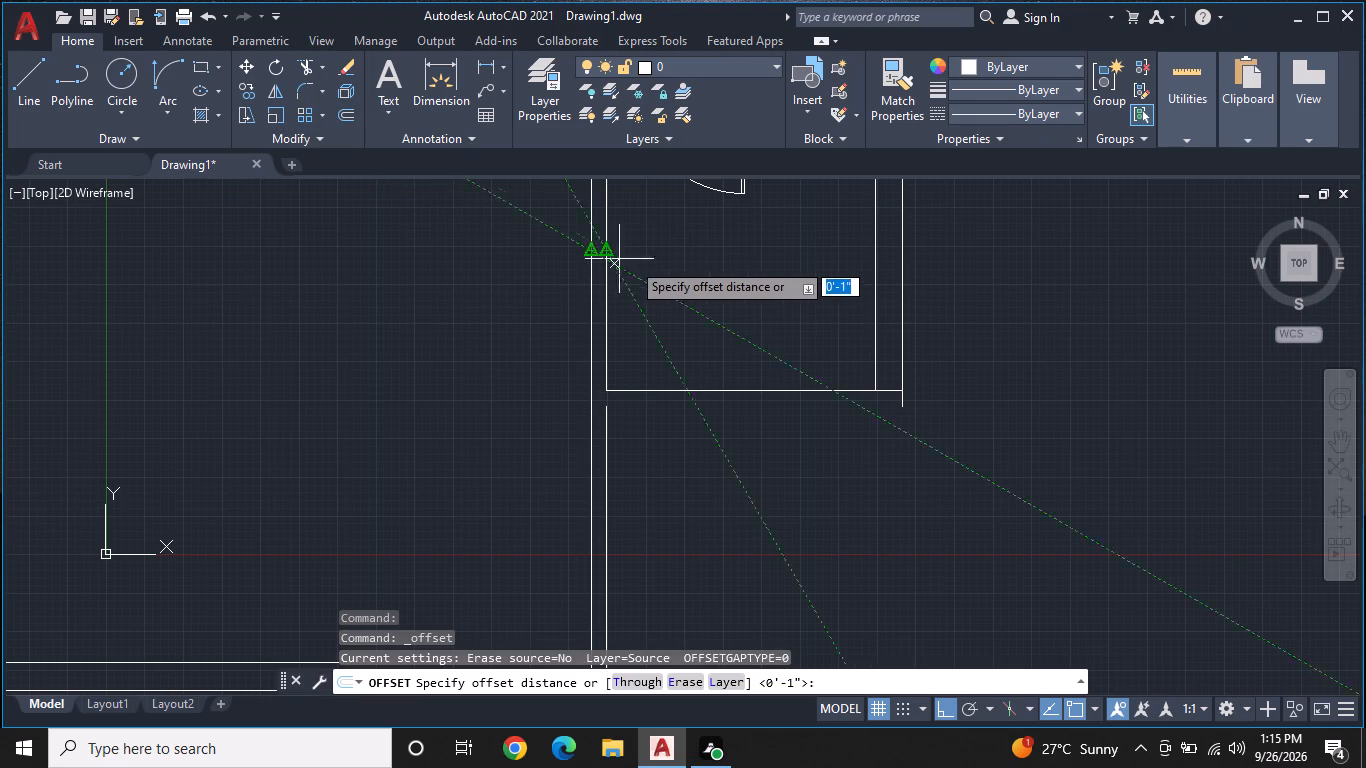
text(5")
key(Return)
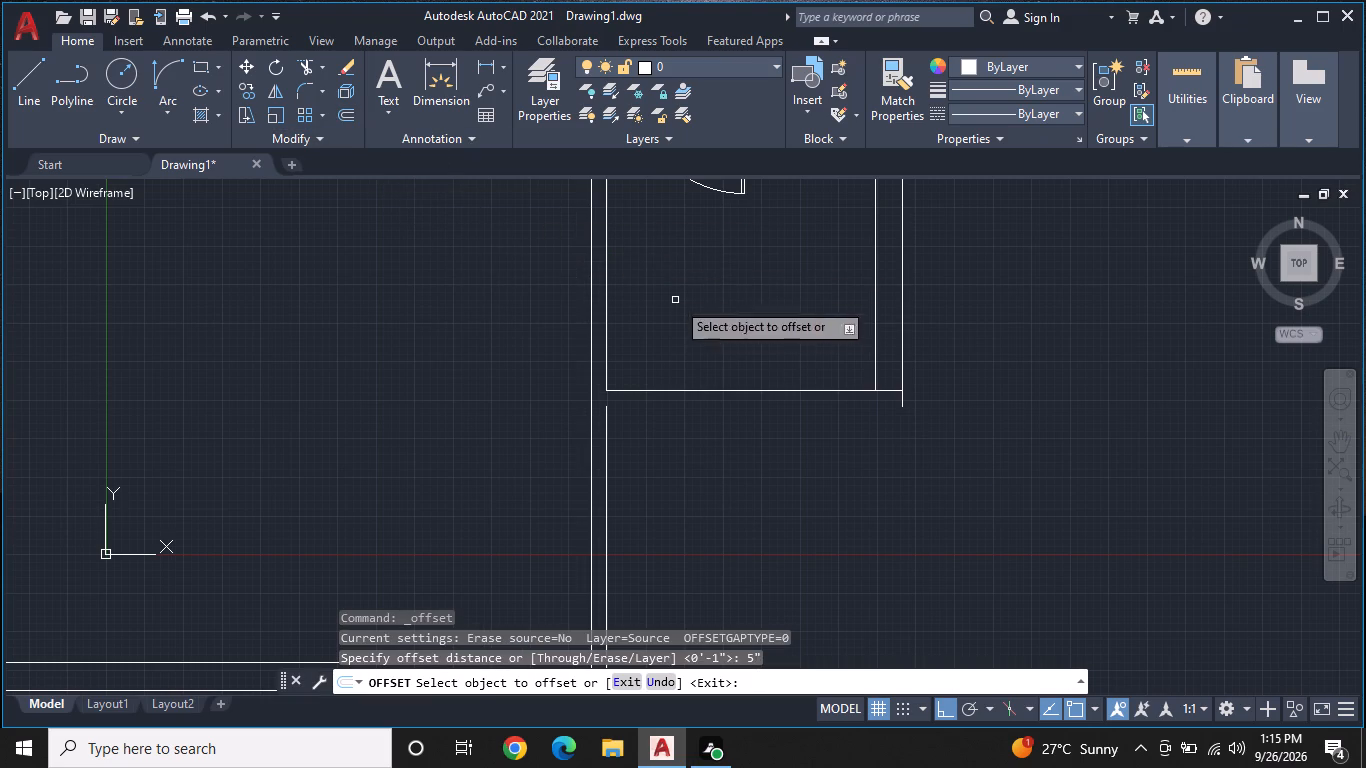
click(738, 390)
click(740, 442)
middle_drag(740, 442, 757, 415)
scroll(757, 415, down, 1)
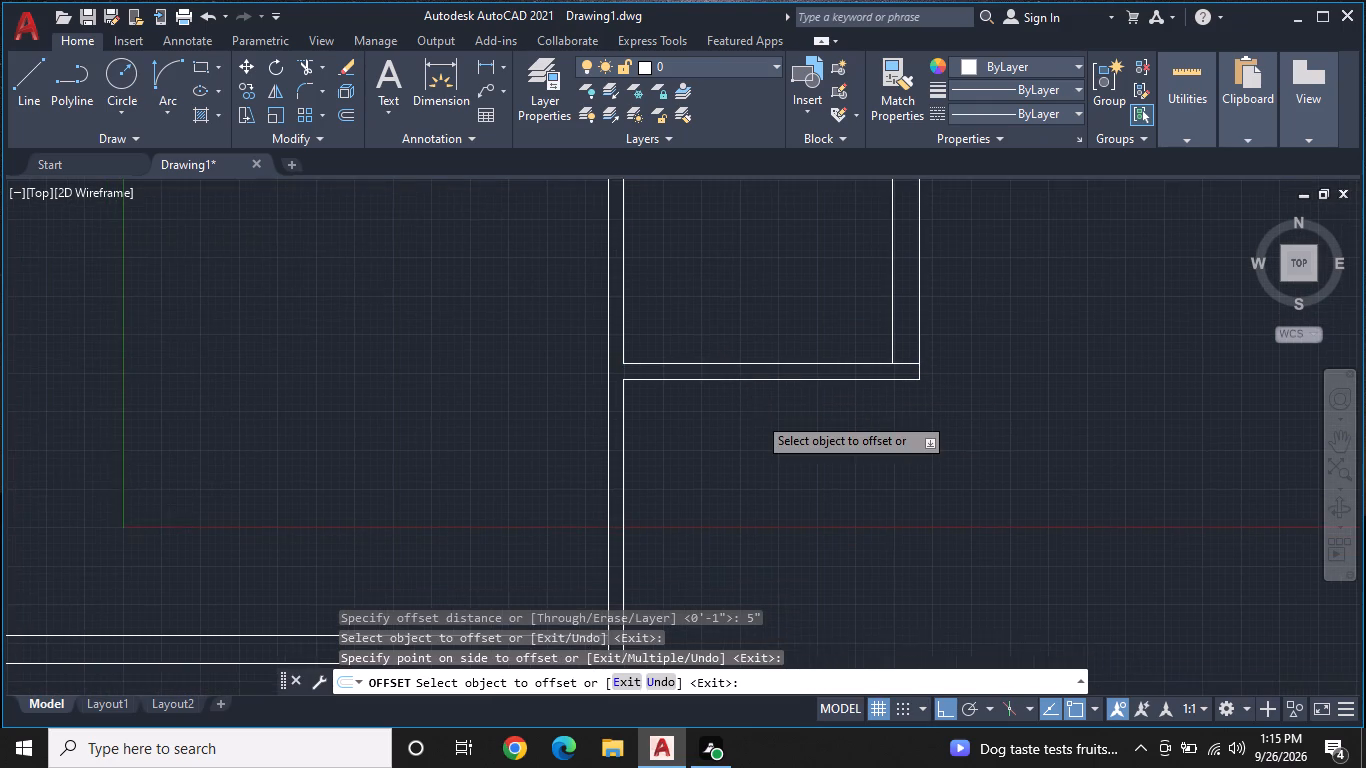
middle_drag(757, 415, 772, 451)
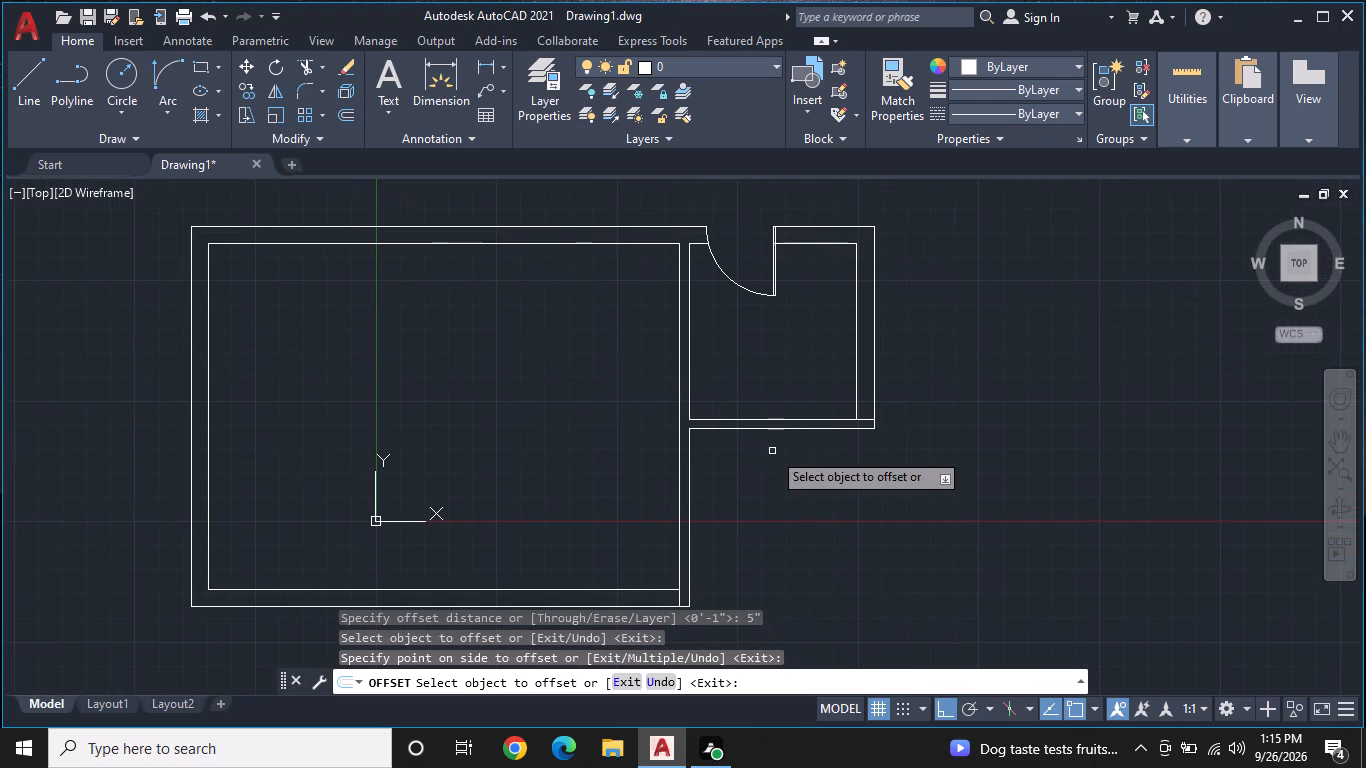
scroll(816, 442, up, 3)
key(Escape)
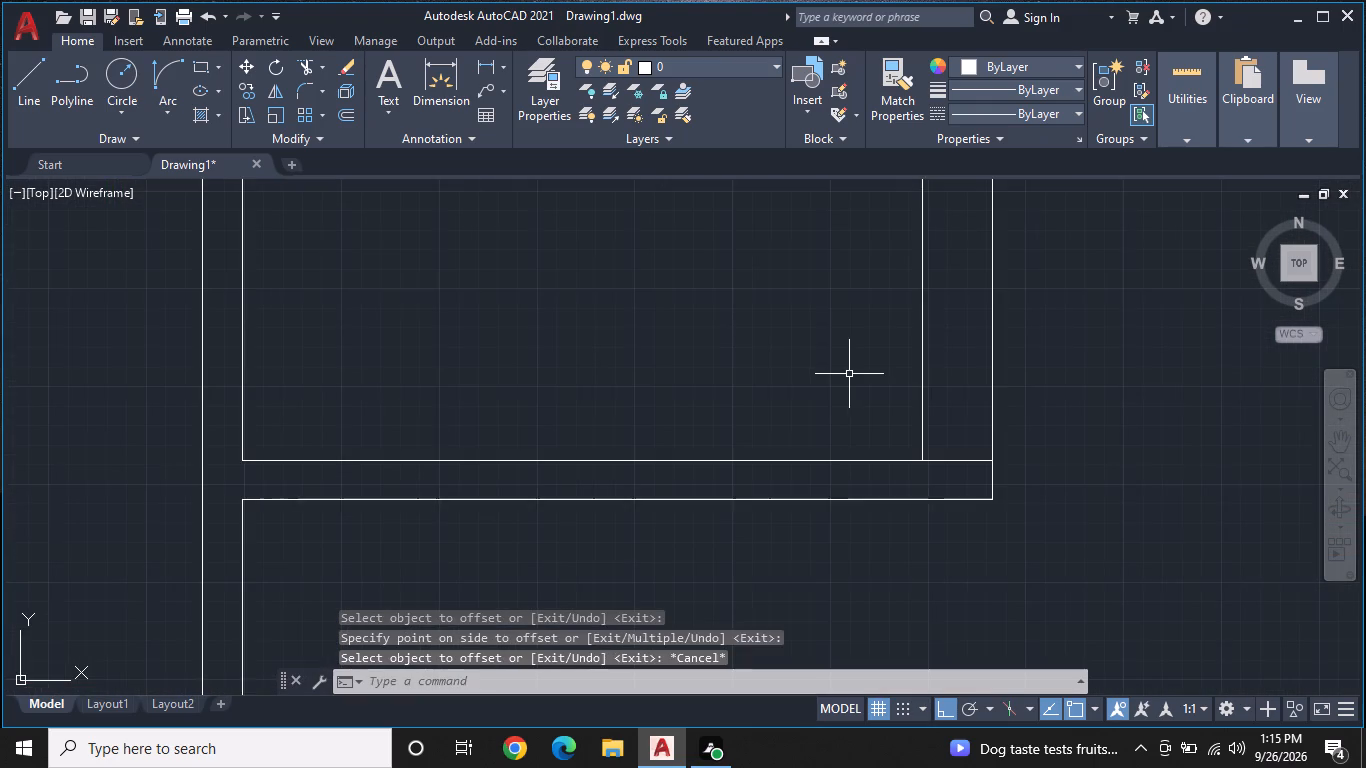
Extend the smaller room's right inner wall line down to its outer bottom wall line.
middle_drag(835, 396, 698, 423)
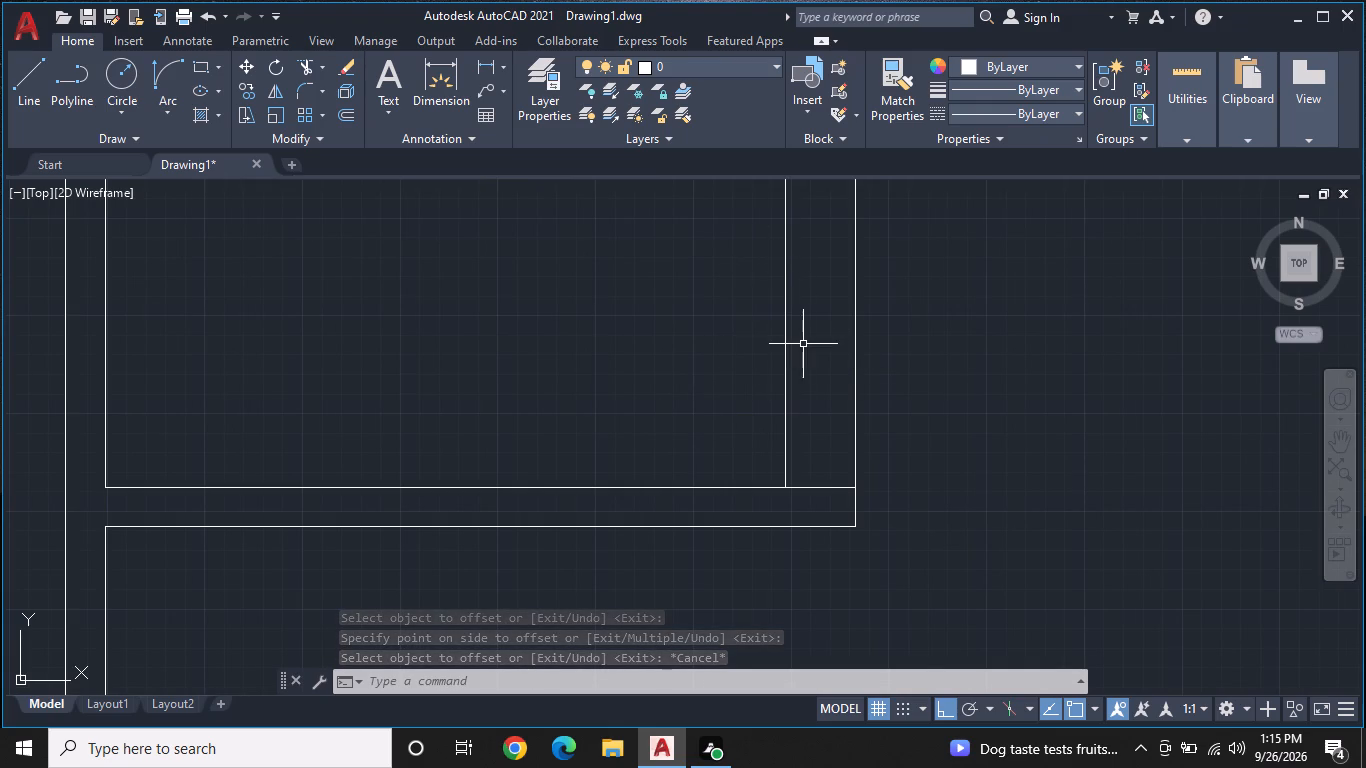
key(Escape)
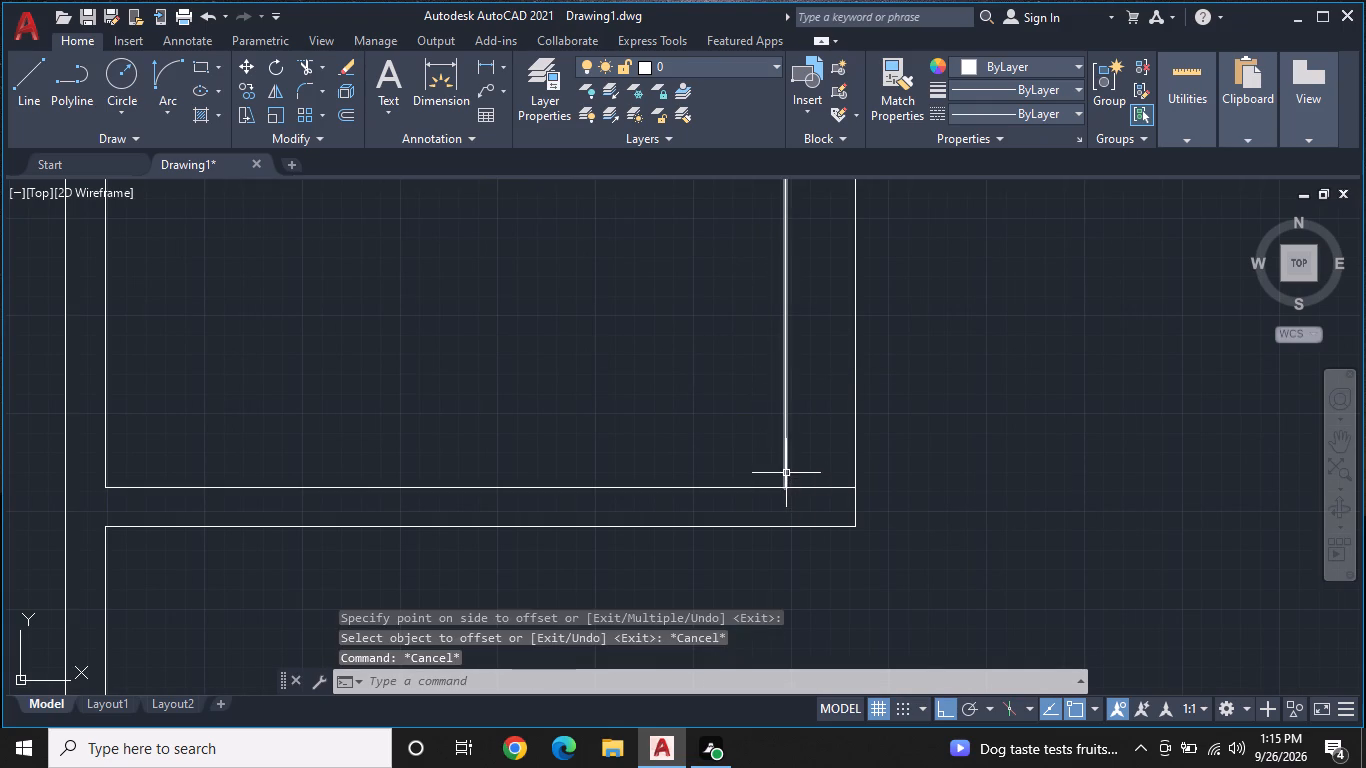
text(EX)
key(space)
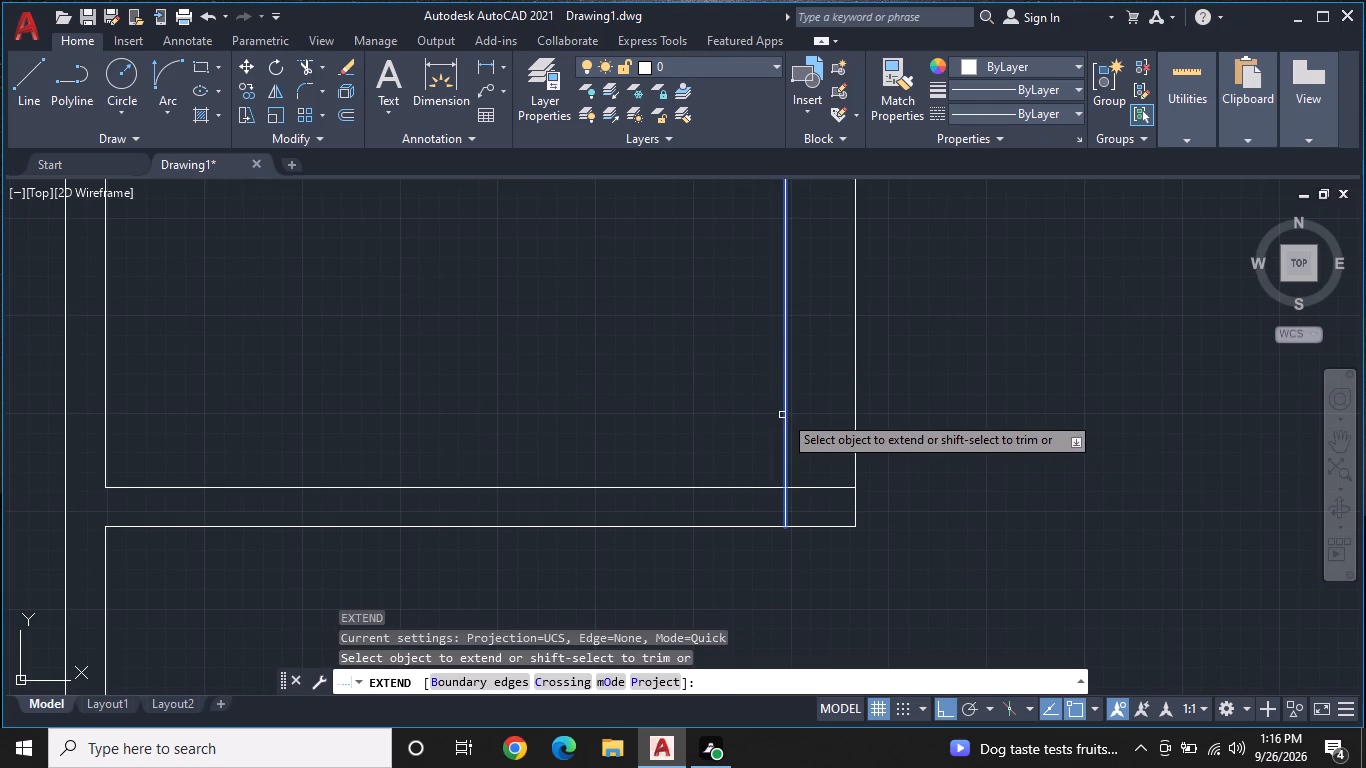
click(784, 413)
middle_drag(825, 481, 851, 384)
scroll(852, 384, down, 3)
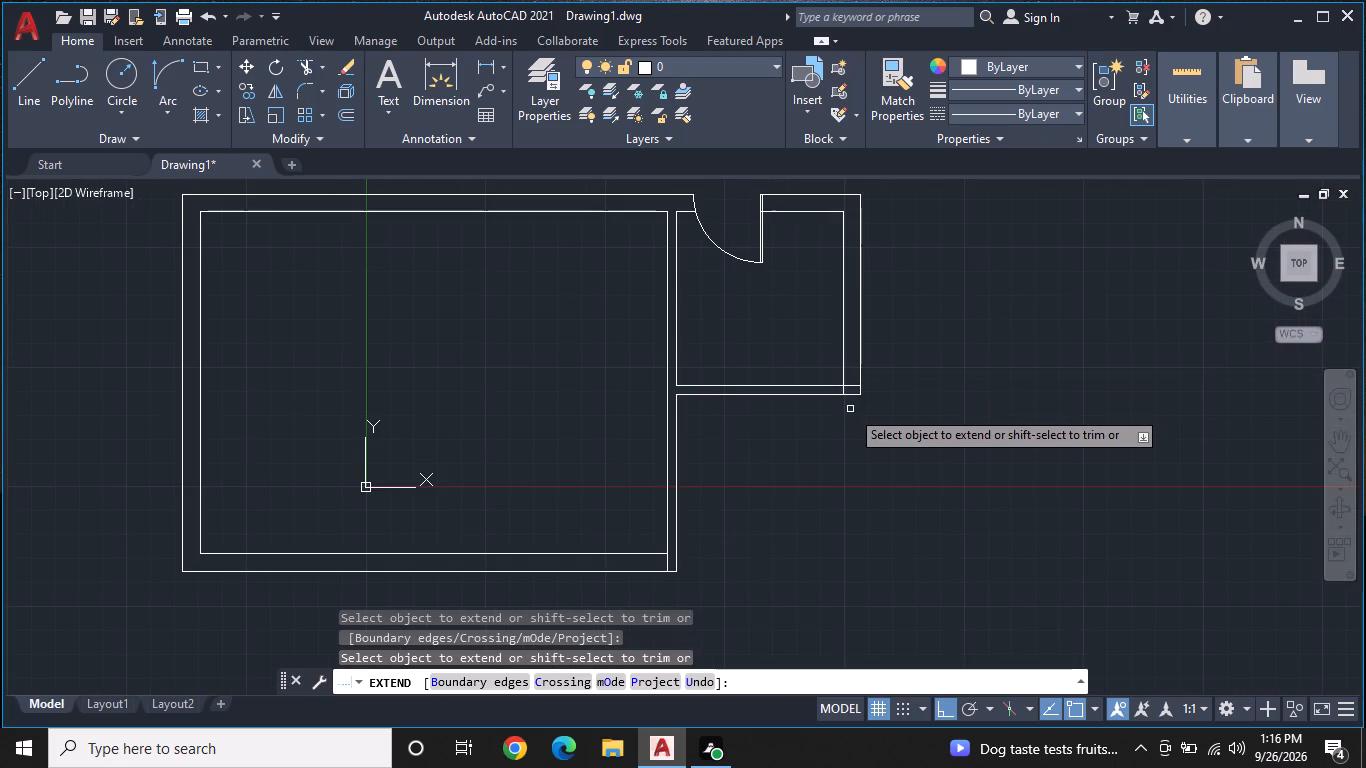
key(Escape)
Trim the smaller room's inner and outer bottom wall lines between its right inner and outer wall lines.
scroll(850, 409, up, 3)
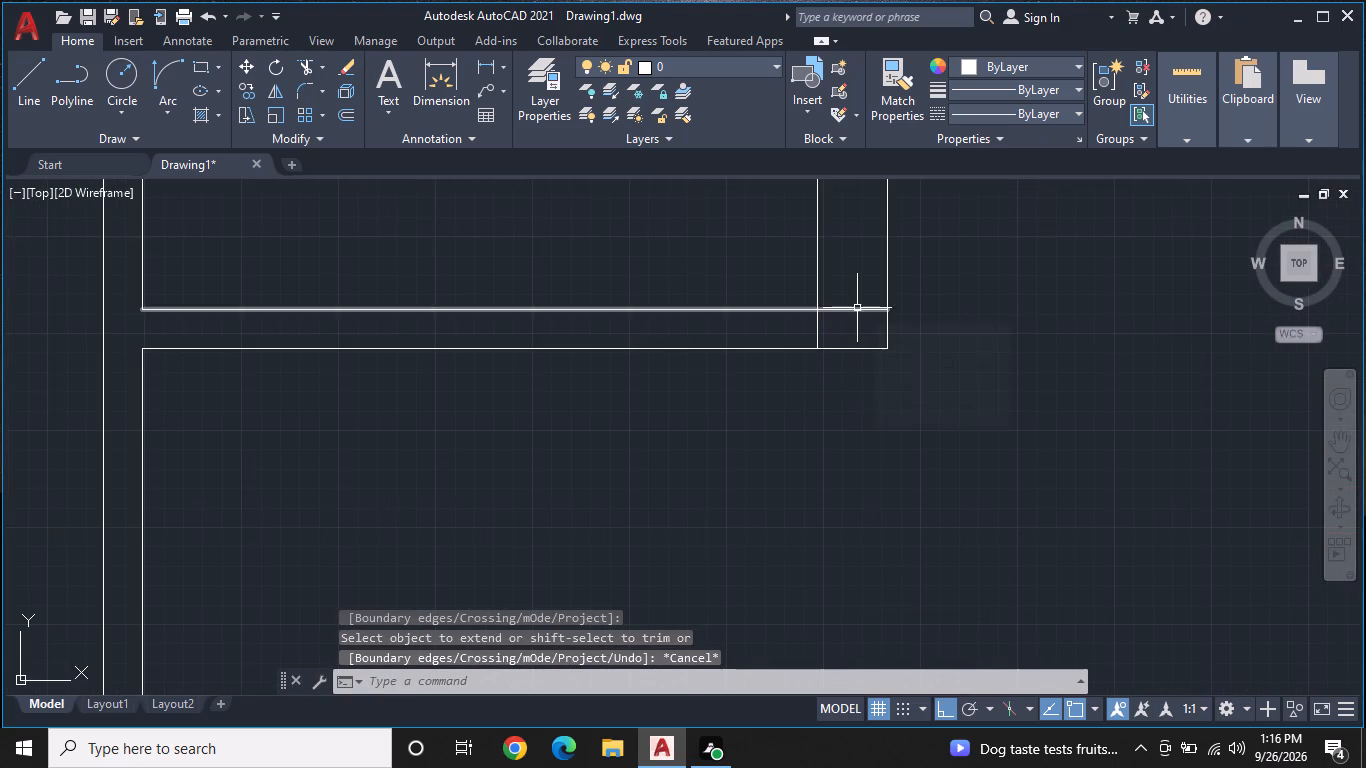
text(TR)
key(space)
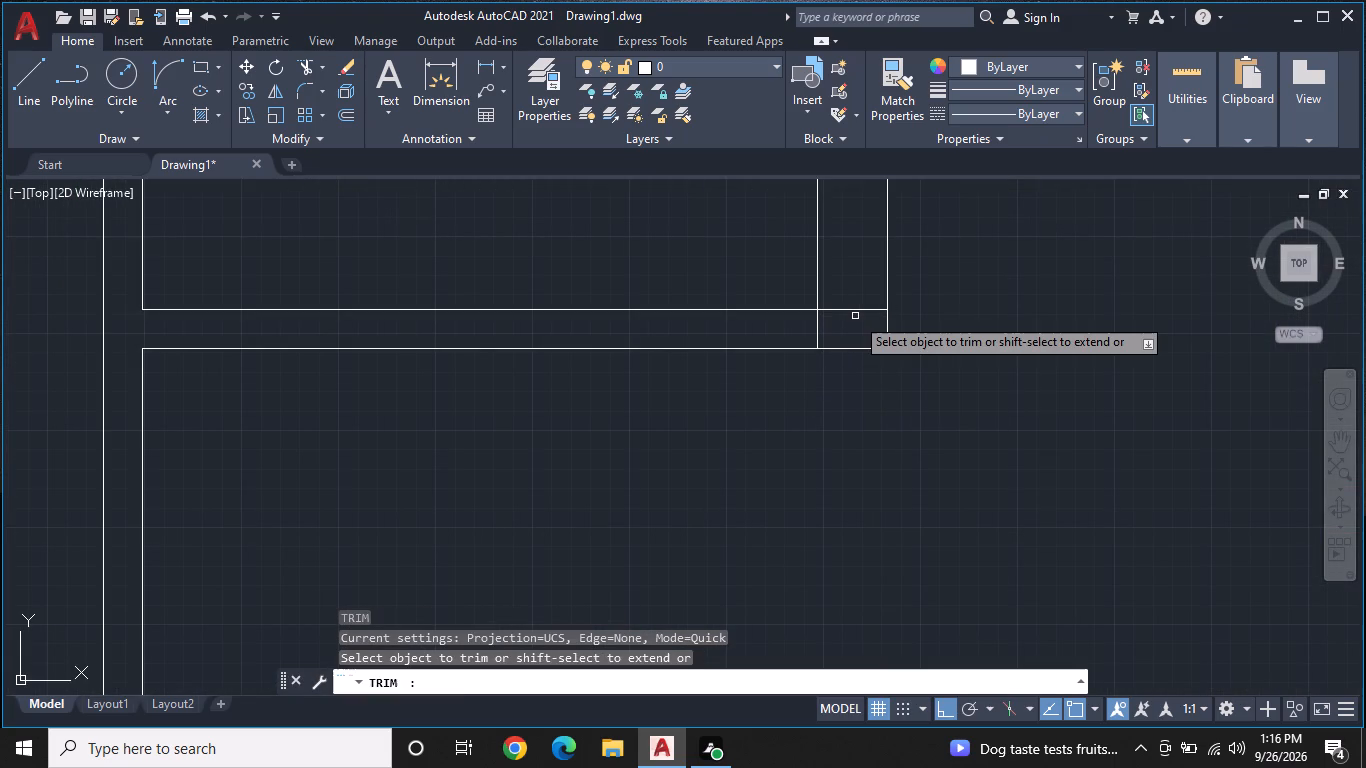
click(857, 311)
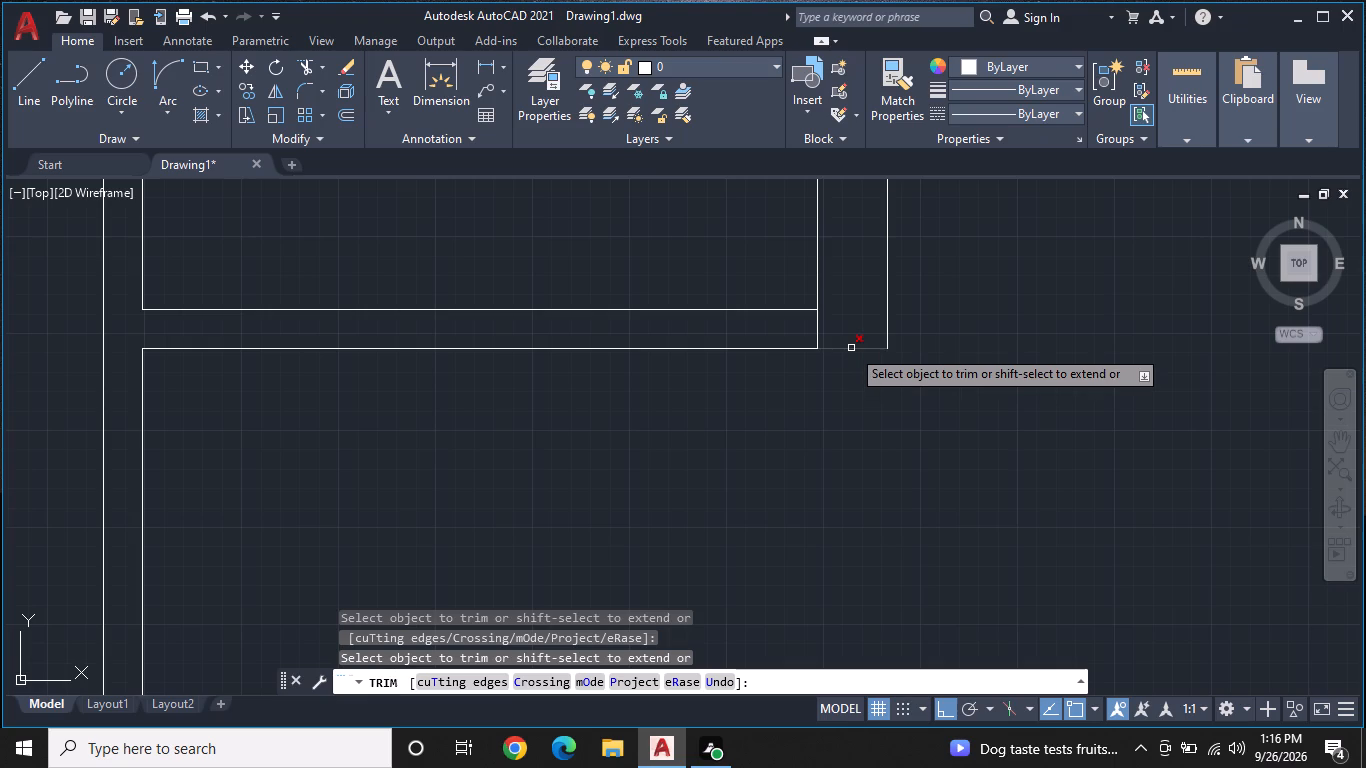
click(851, 348)
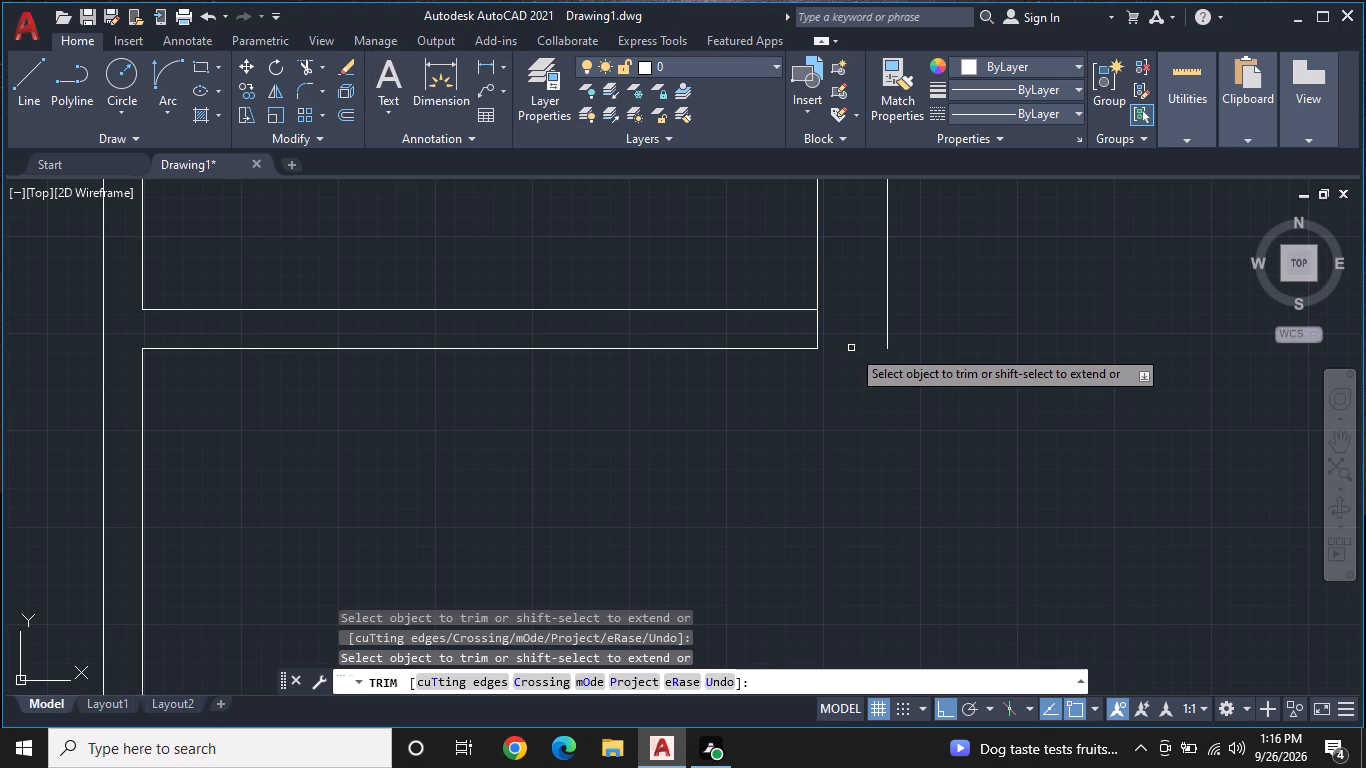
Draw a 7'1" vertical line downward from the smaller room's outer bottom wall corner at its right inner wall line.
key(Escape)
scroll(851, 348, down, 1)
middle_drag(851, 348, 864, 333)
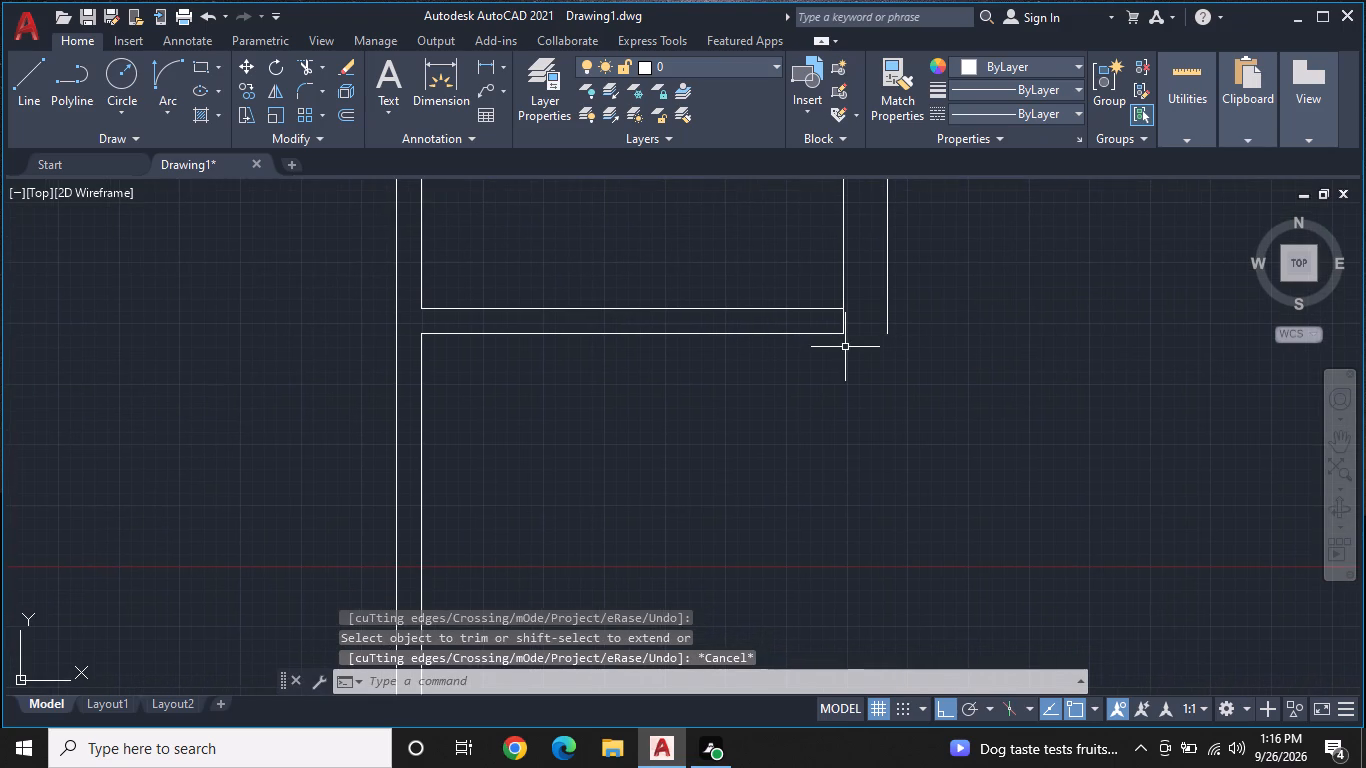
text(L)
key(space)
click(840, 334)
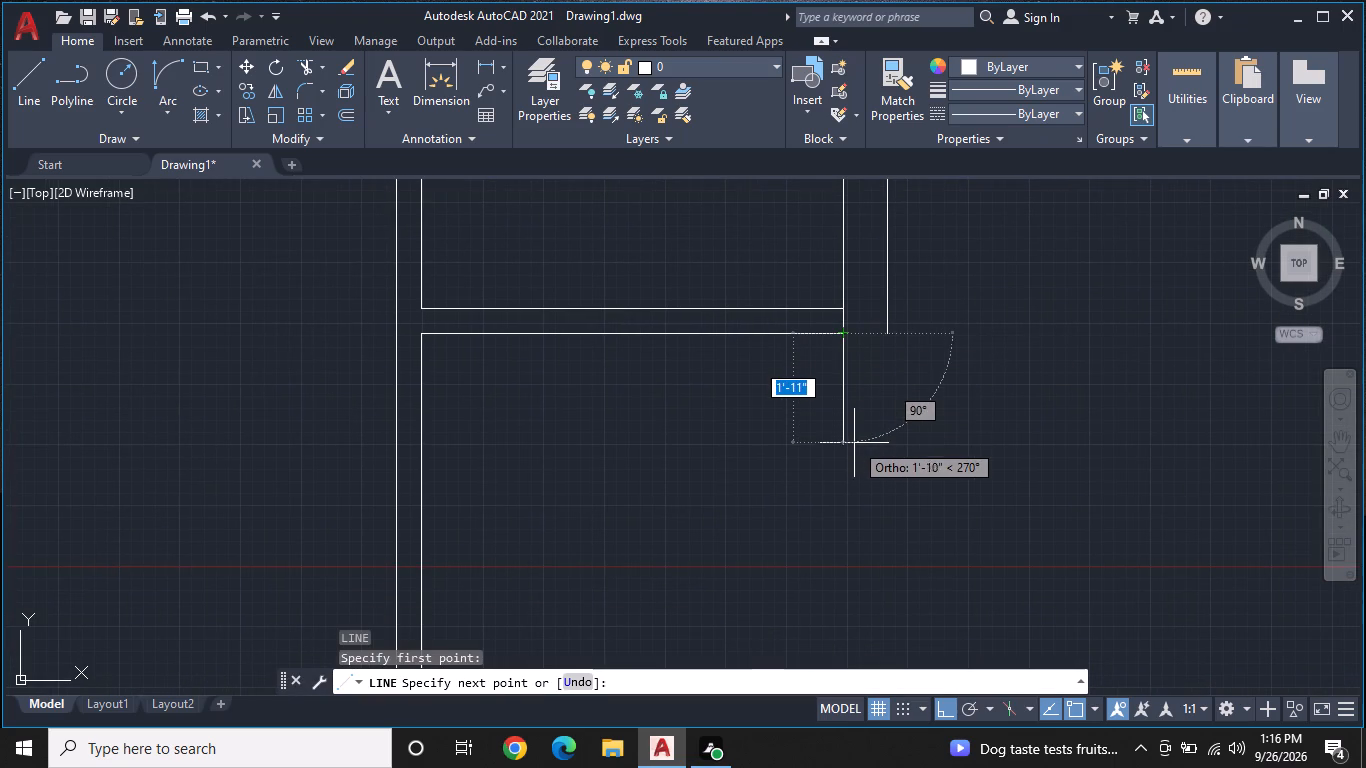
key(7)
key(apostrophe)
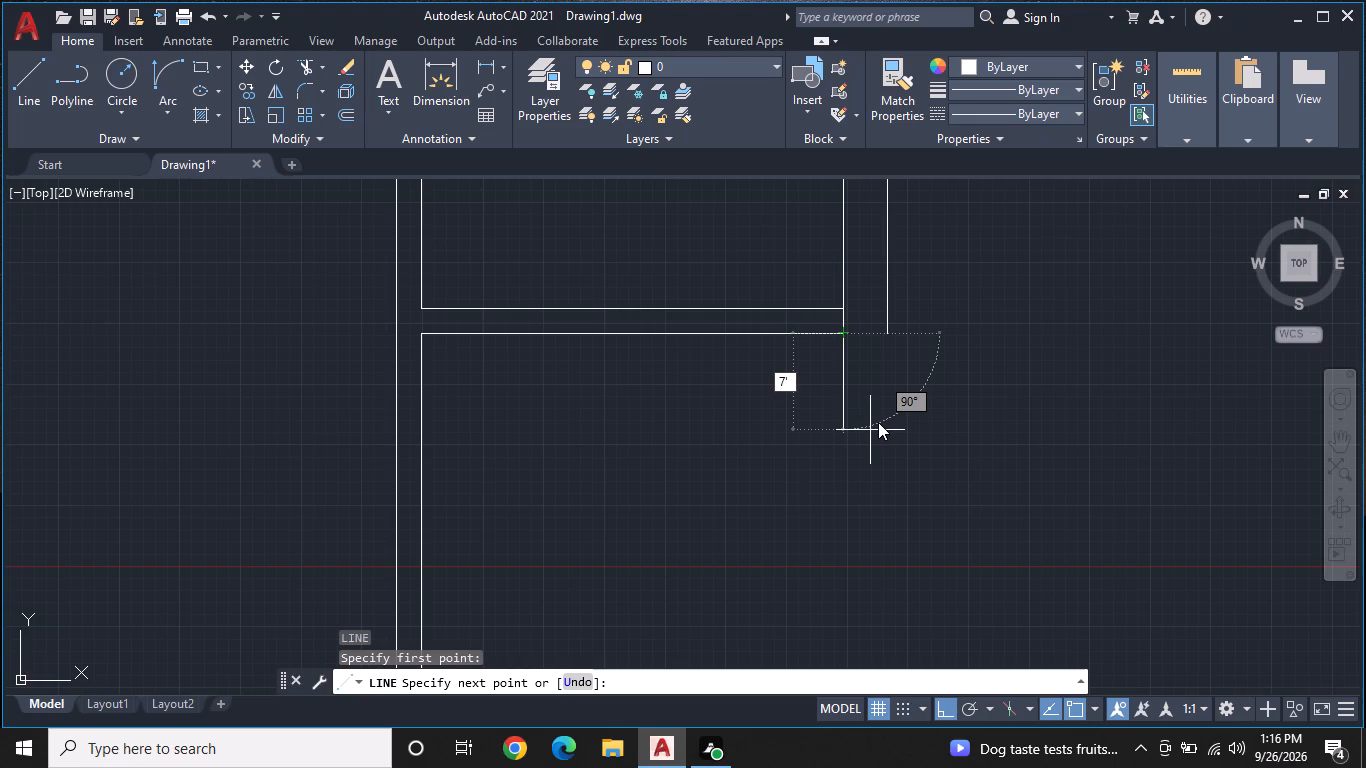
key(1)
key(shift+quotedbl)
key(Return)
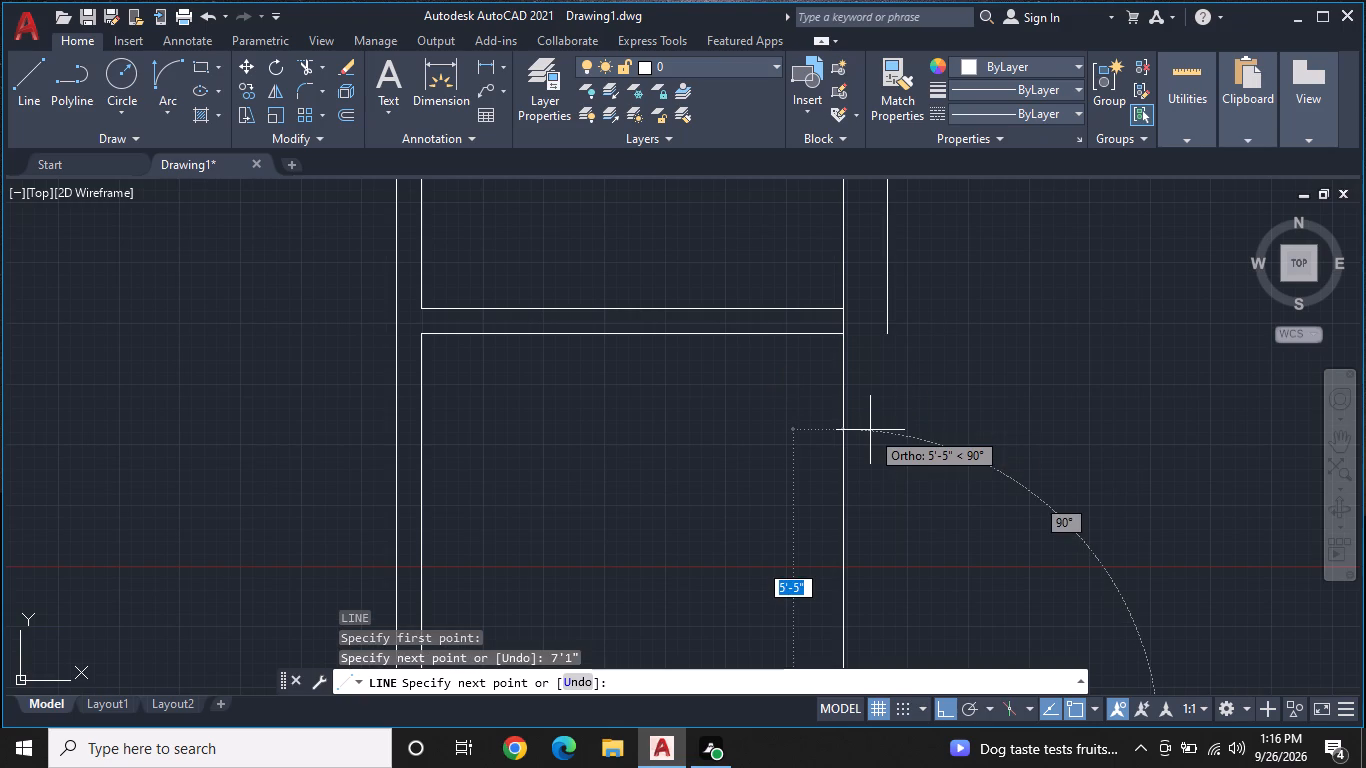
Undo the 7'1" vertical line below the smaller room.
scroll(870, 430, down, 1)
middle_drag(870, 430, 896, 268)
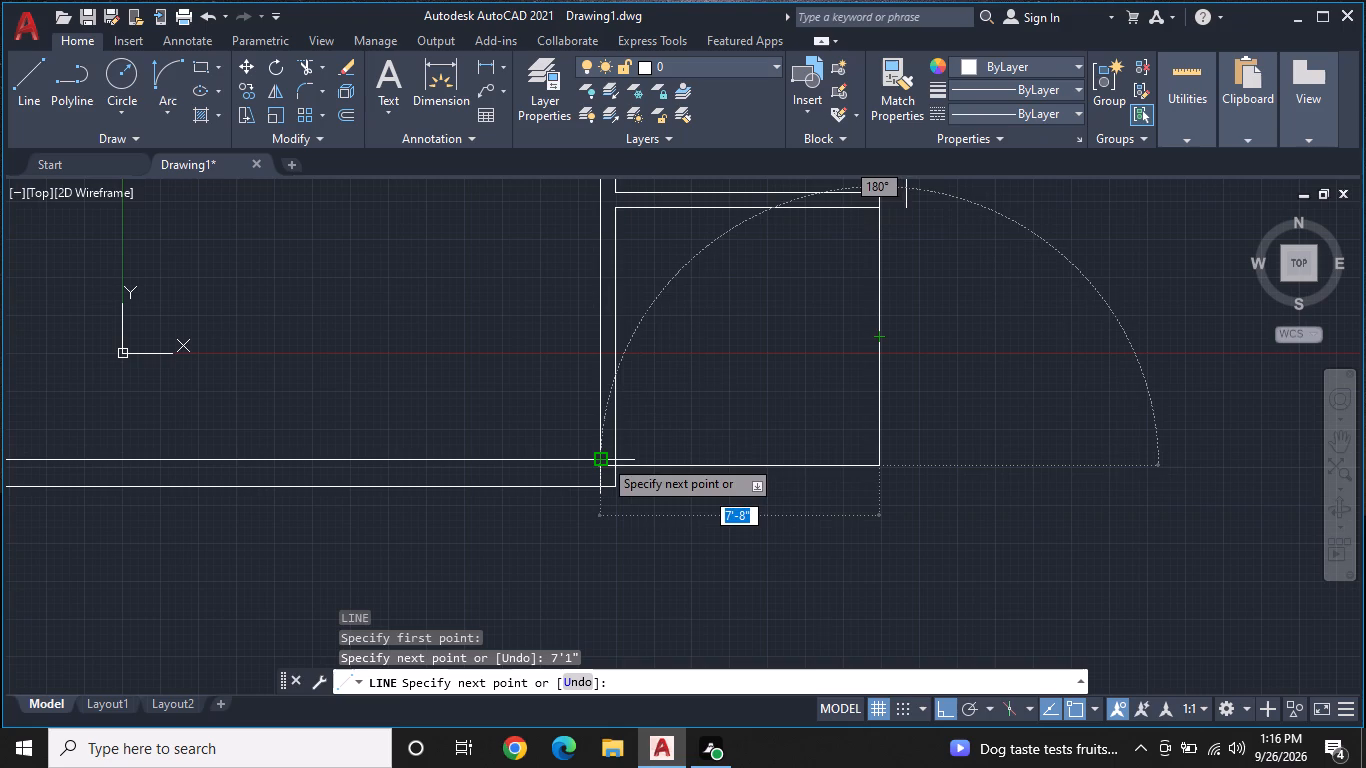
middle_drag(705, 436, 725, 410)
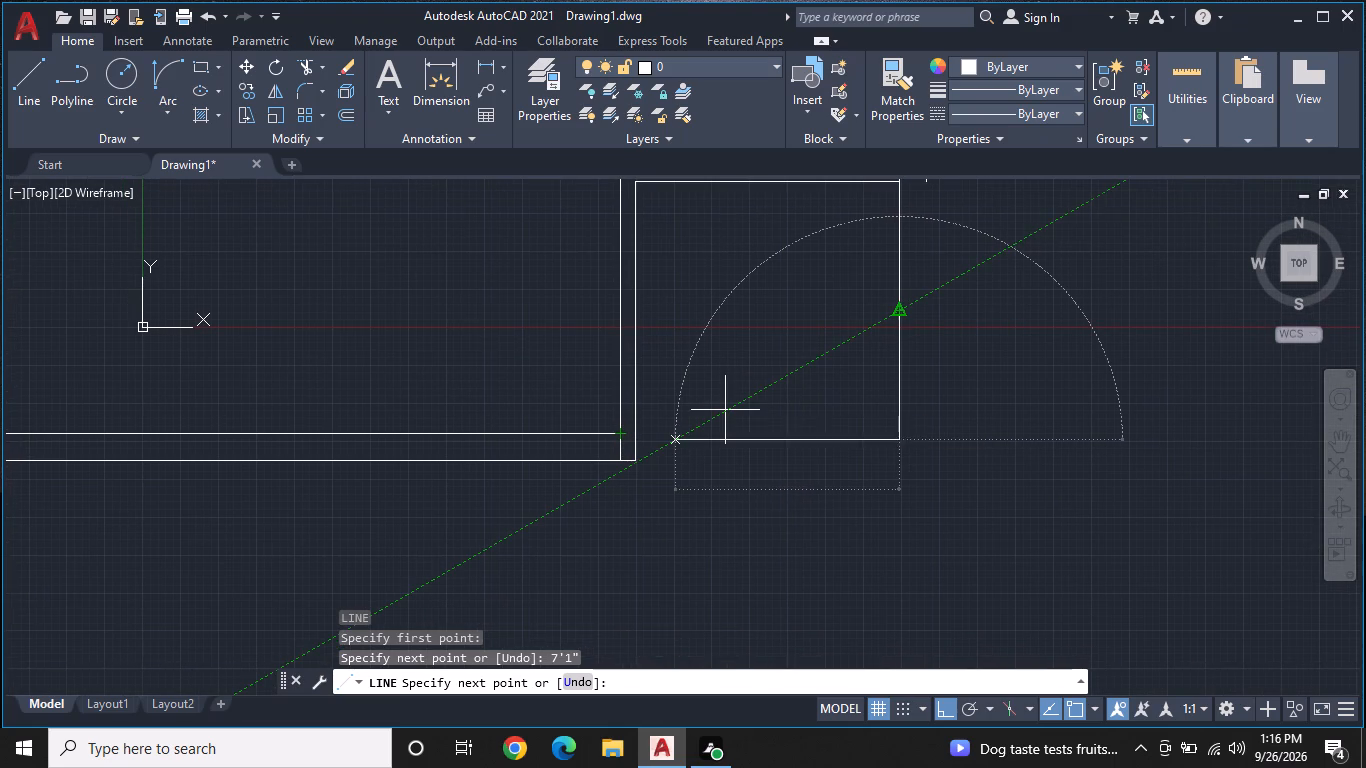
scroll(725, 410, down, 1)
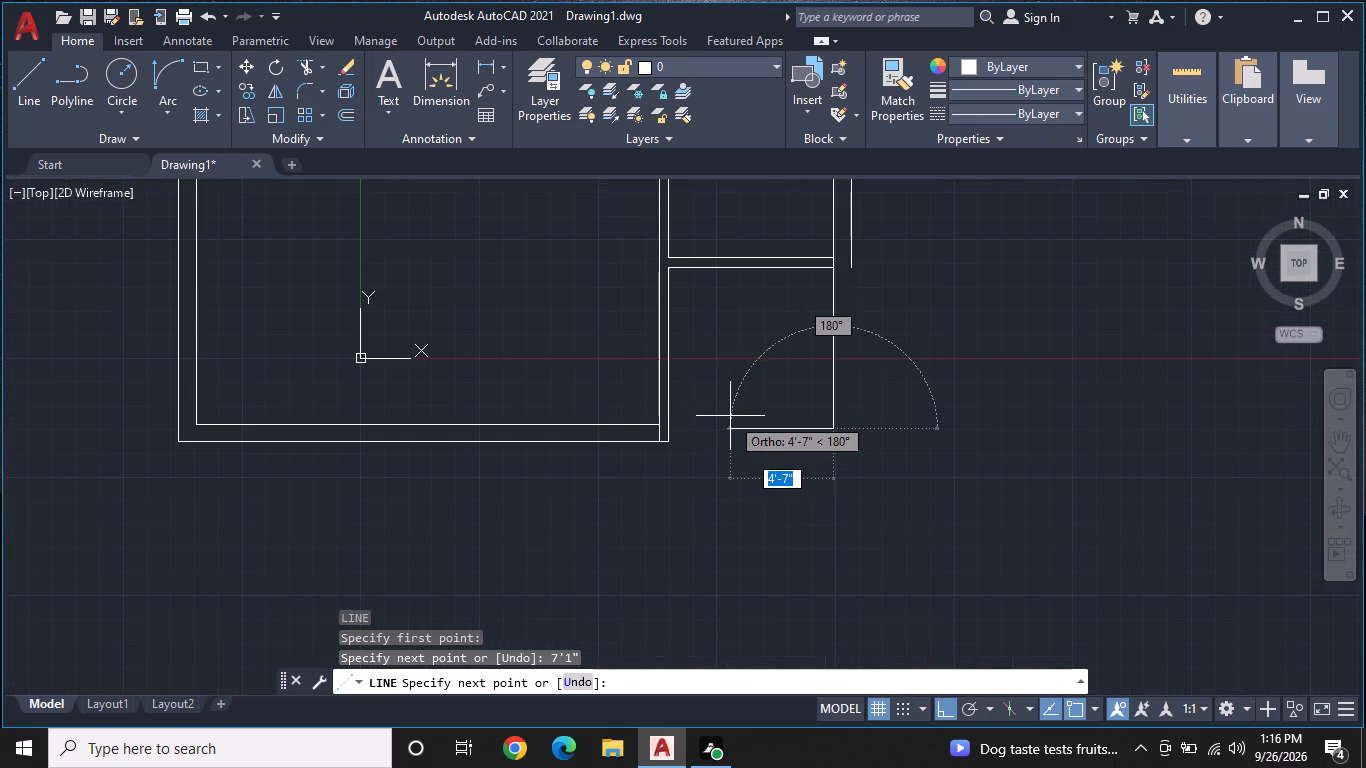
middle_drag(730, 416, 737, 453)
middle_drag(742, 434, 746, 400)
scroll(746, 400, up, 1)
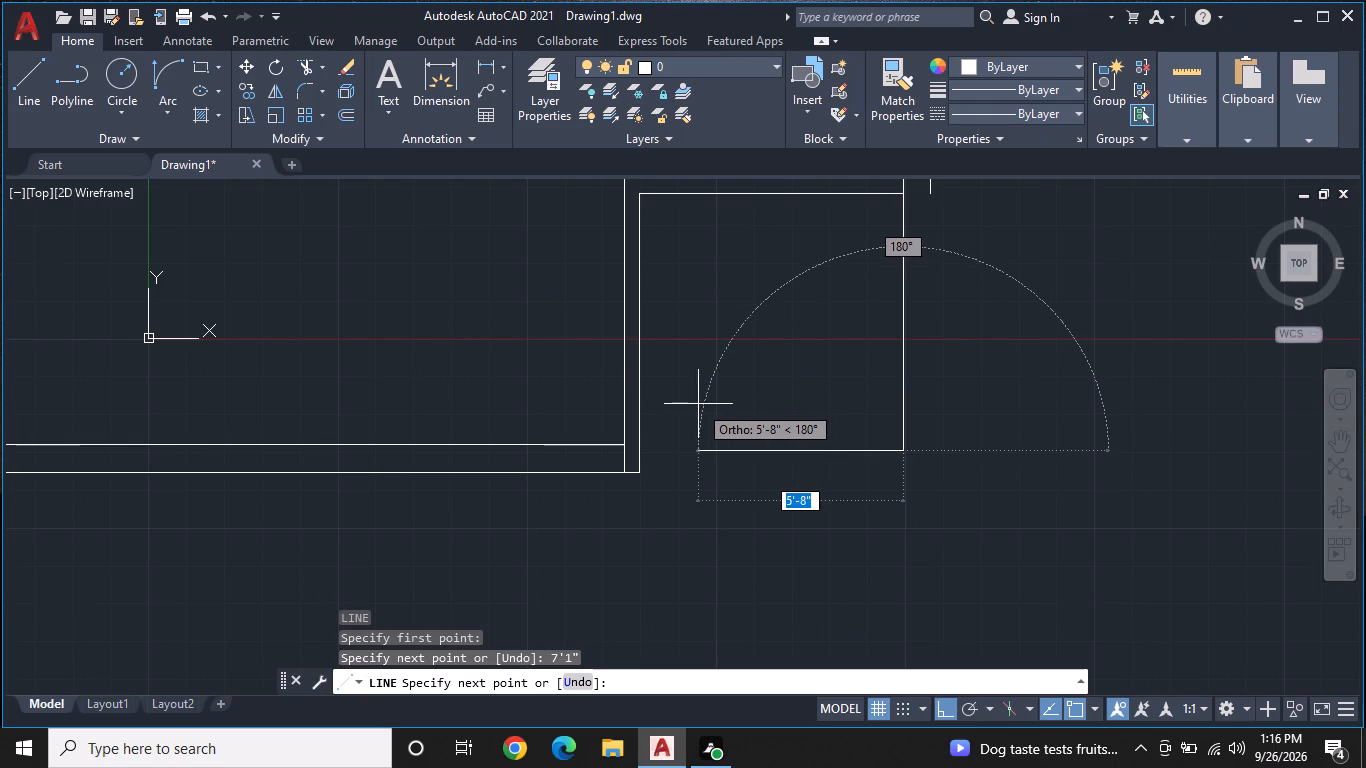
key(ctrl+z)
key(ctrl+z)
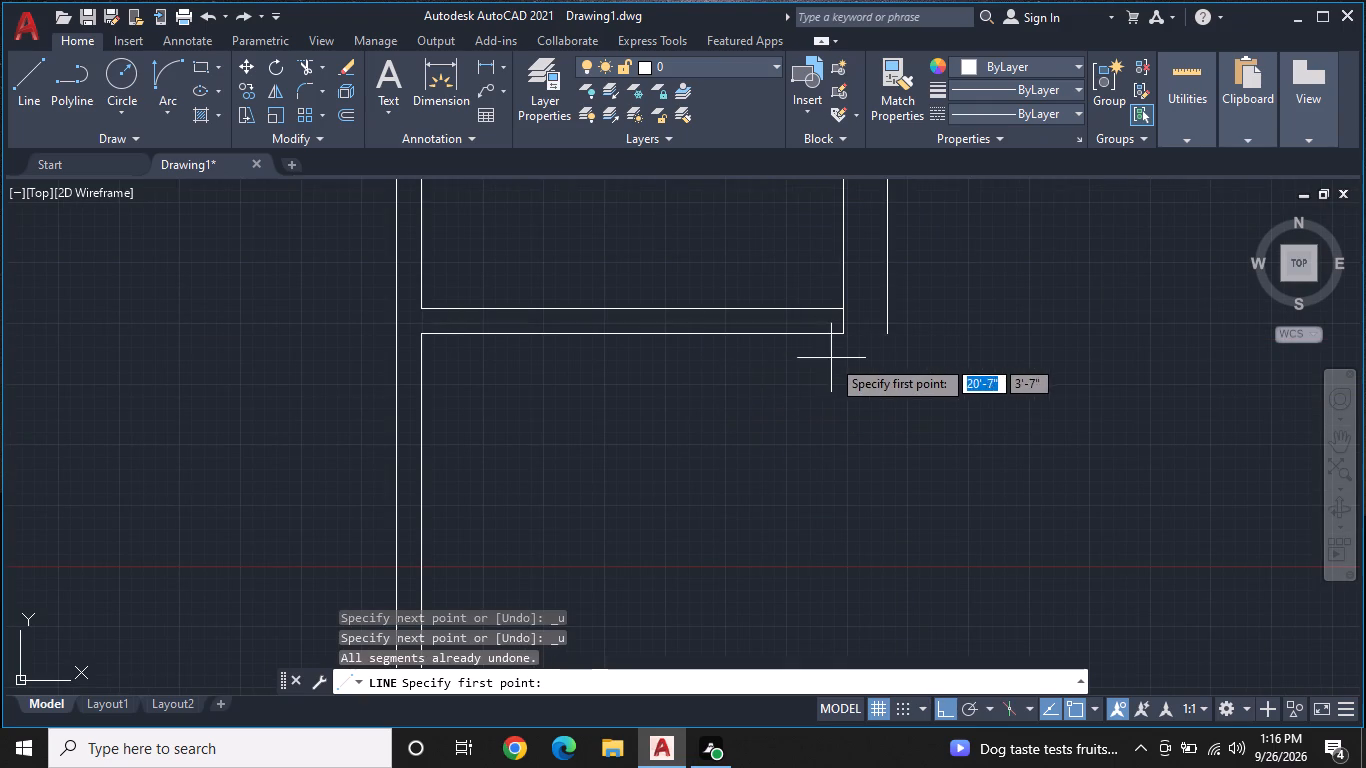
Quick-measure the interior dimensions of the larger and smaller rooms.
middle_drag(830, 358, 826, 320)
scroll(826, 320, down, 2)
middle_drag(837, 275, 866, 394)
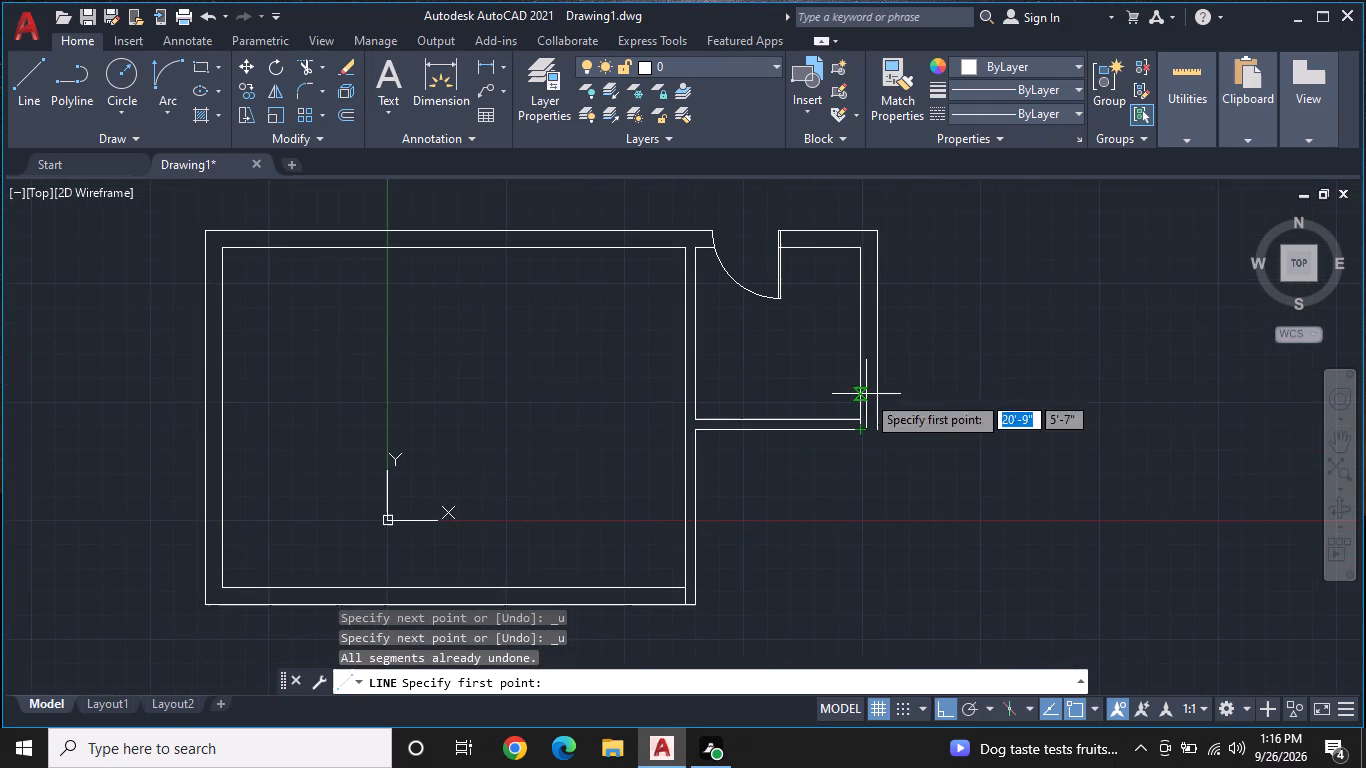
click(1183, 141)
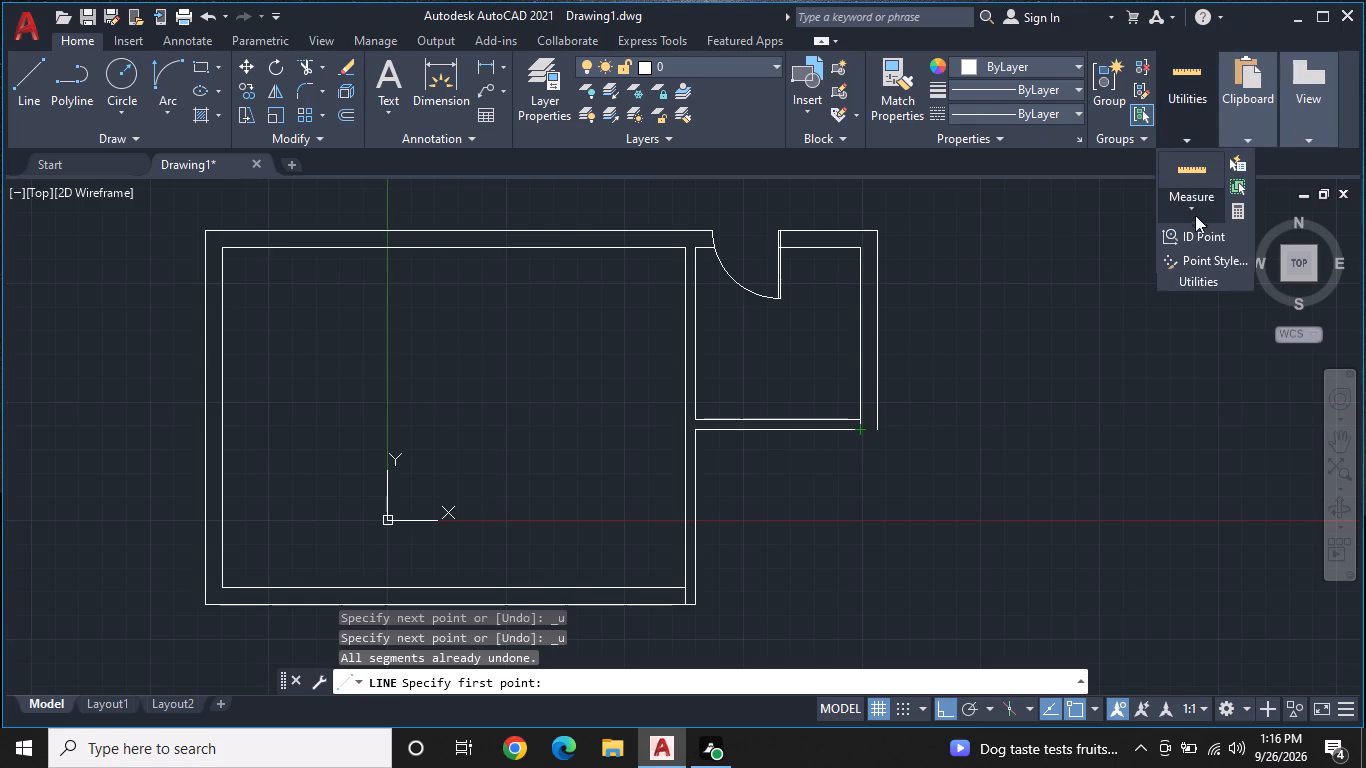
click(1195, 211)
click(1196, 243)
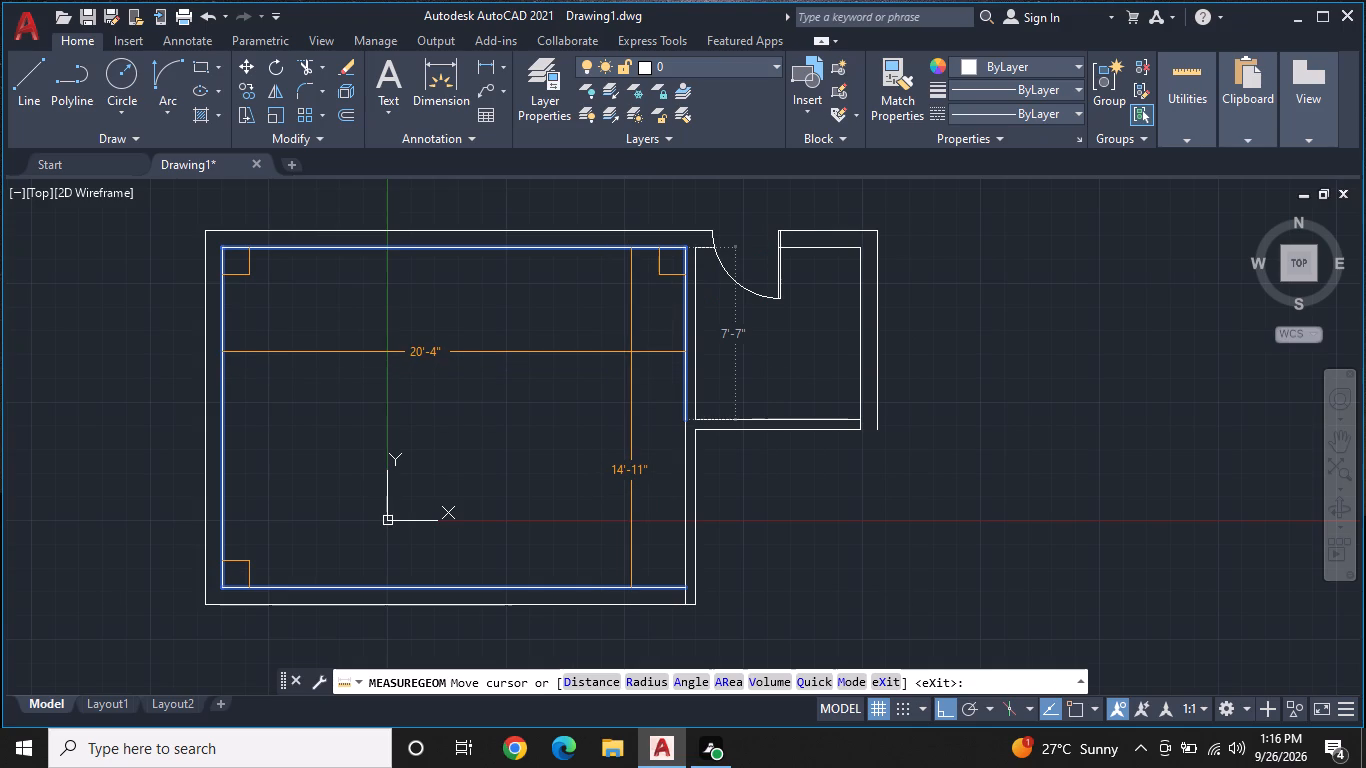
middle_drag(632, 359, 638, 306)
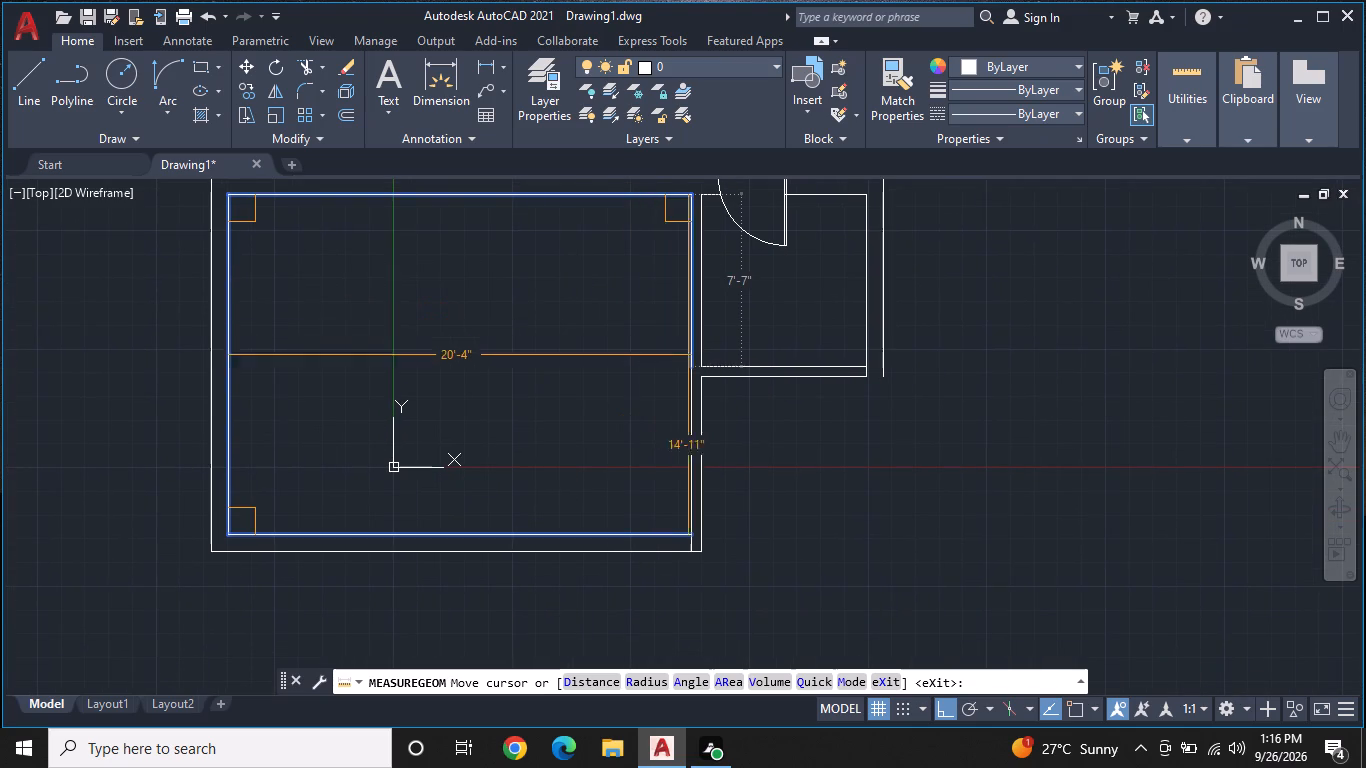
key(Escape)
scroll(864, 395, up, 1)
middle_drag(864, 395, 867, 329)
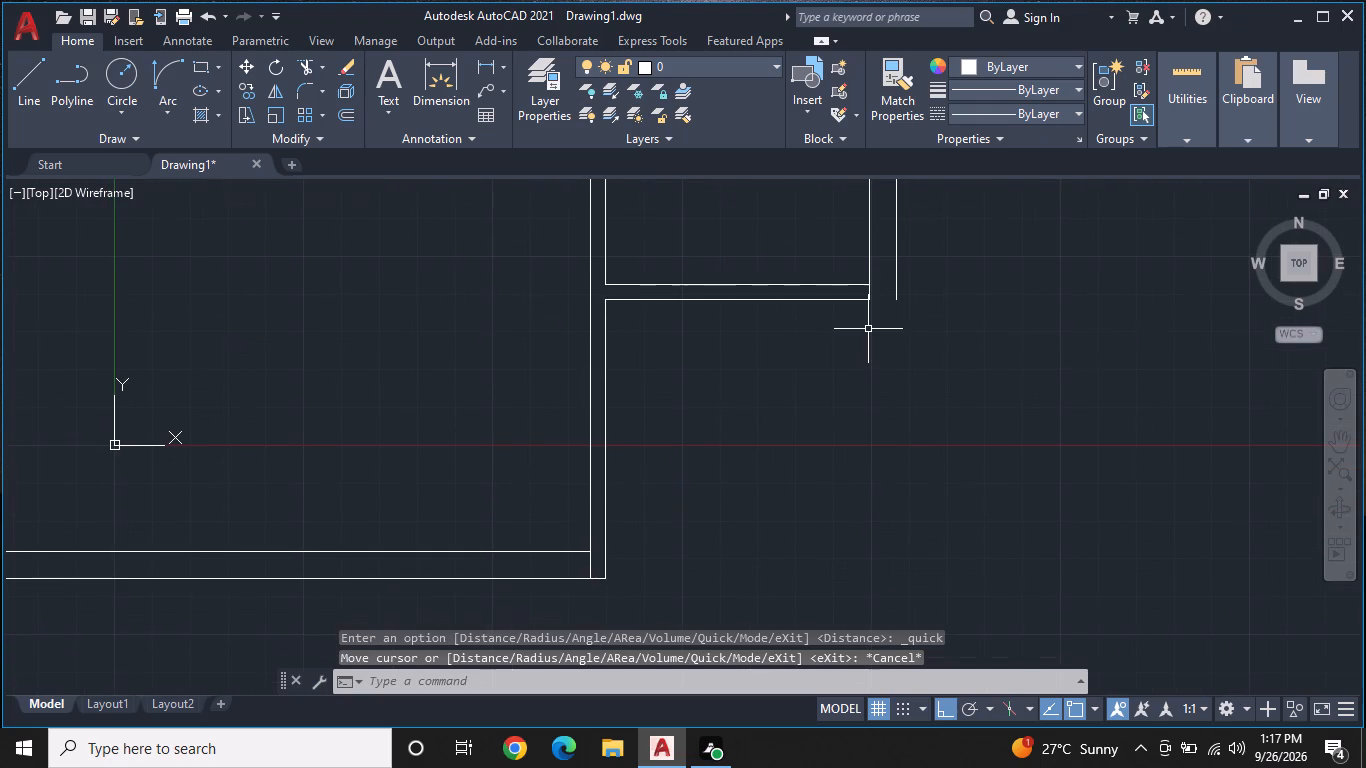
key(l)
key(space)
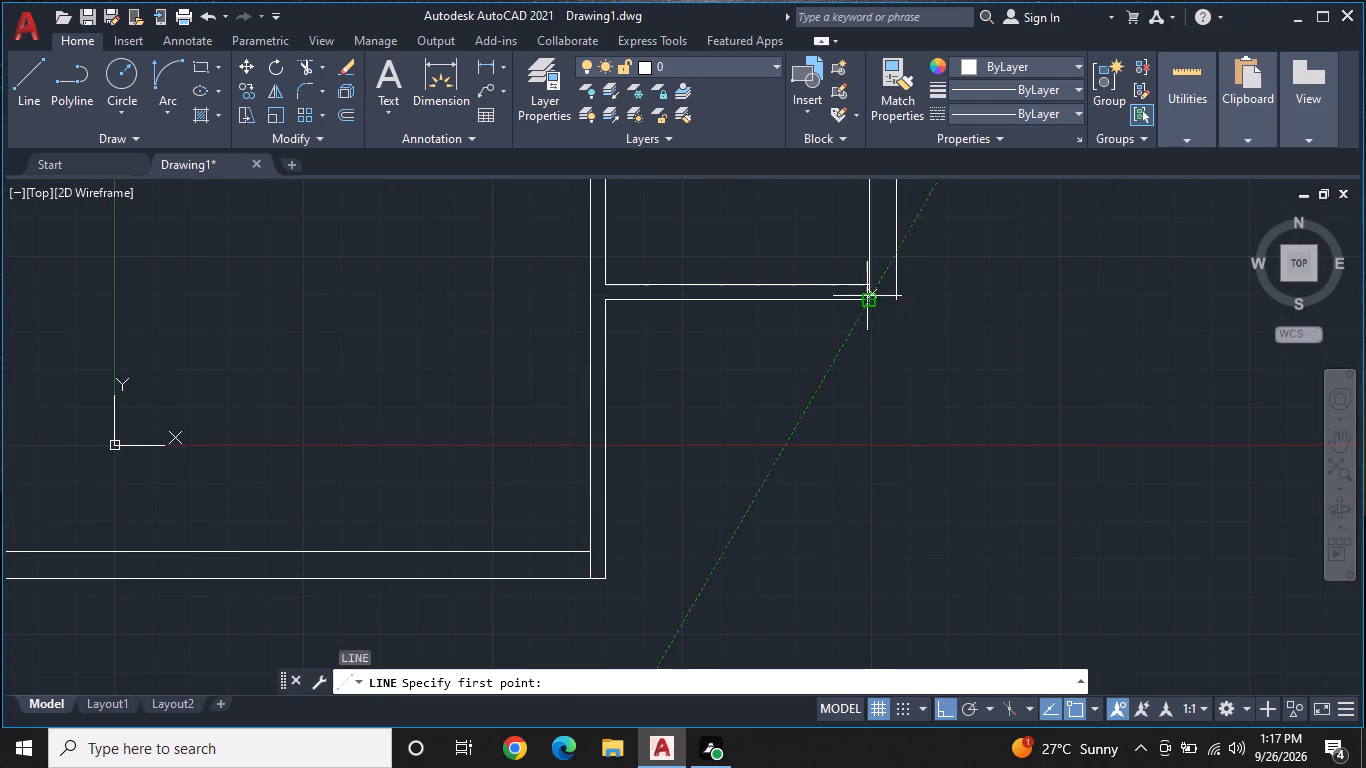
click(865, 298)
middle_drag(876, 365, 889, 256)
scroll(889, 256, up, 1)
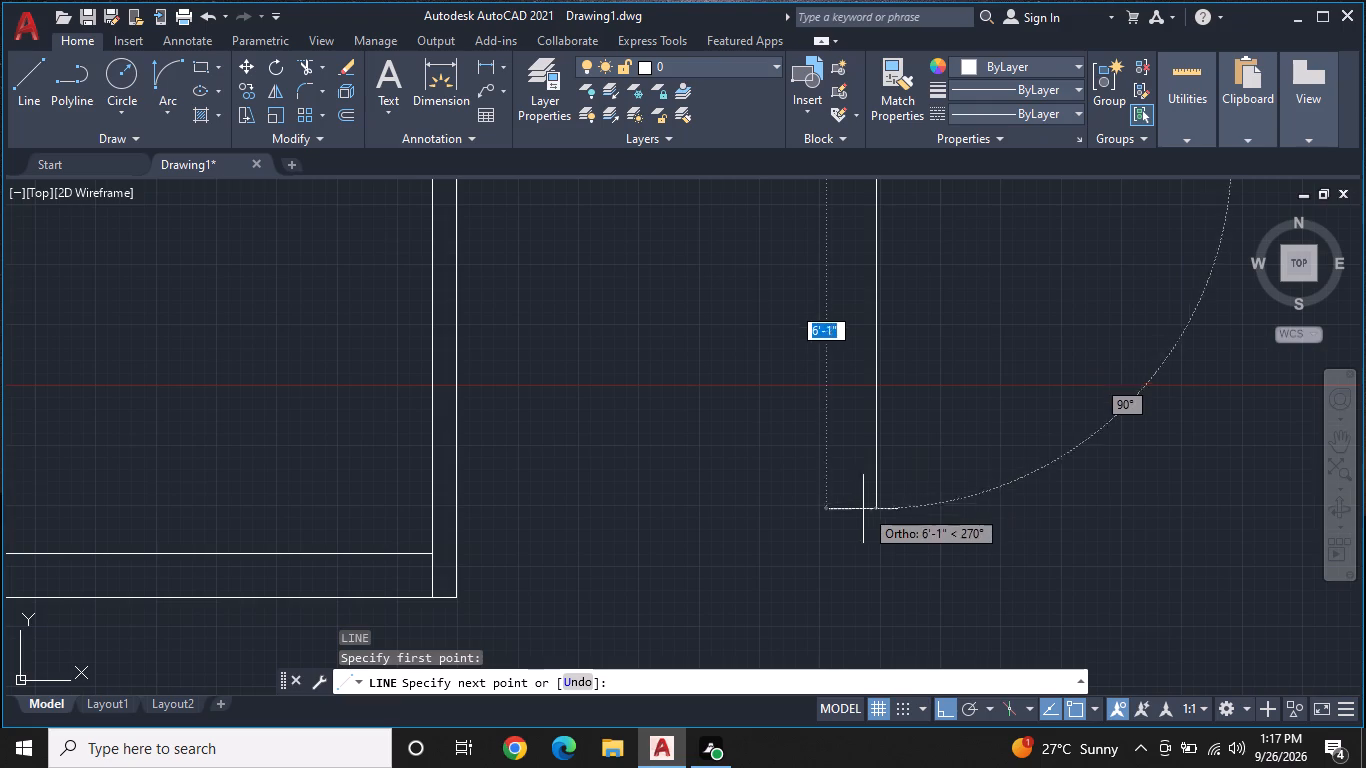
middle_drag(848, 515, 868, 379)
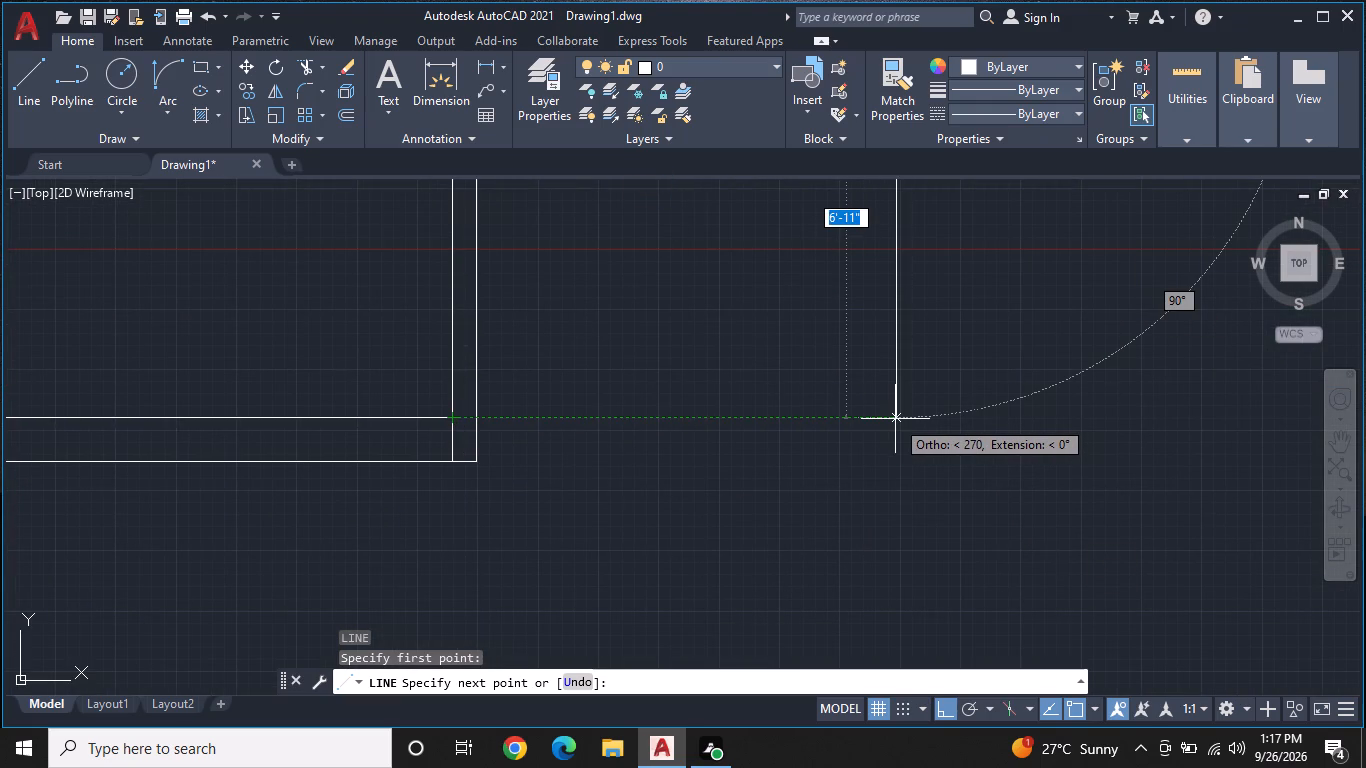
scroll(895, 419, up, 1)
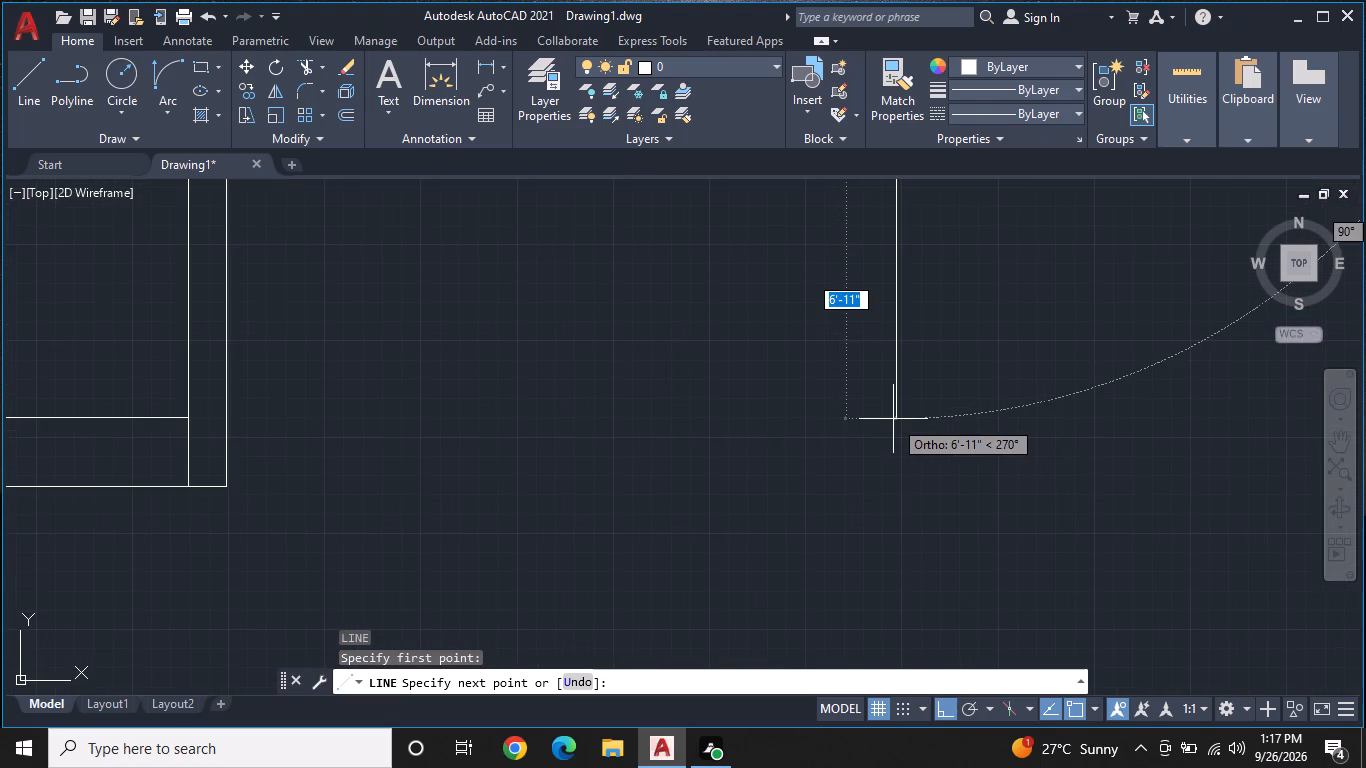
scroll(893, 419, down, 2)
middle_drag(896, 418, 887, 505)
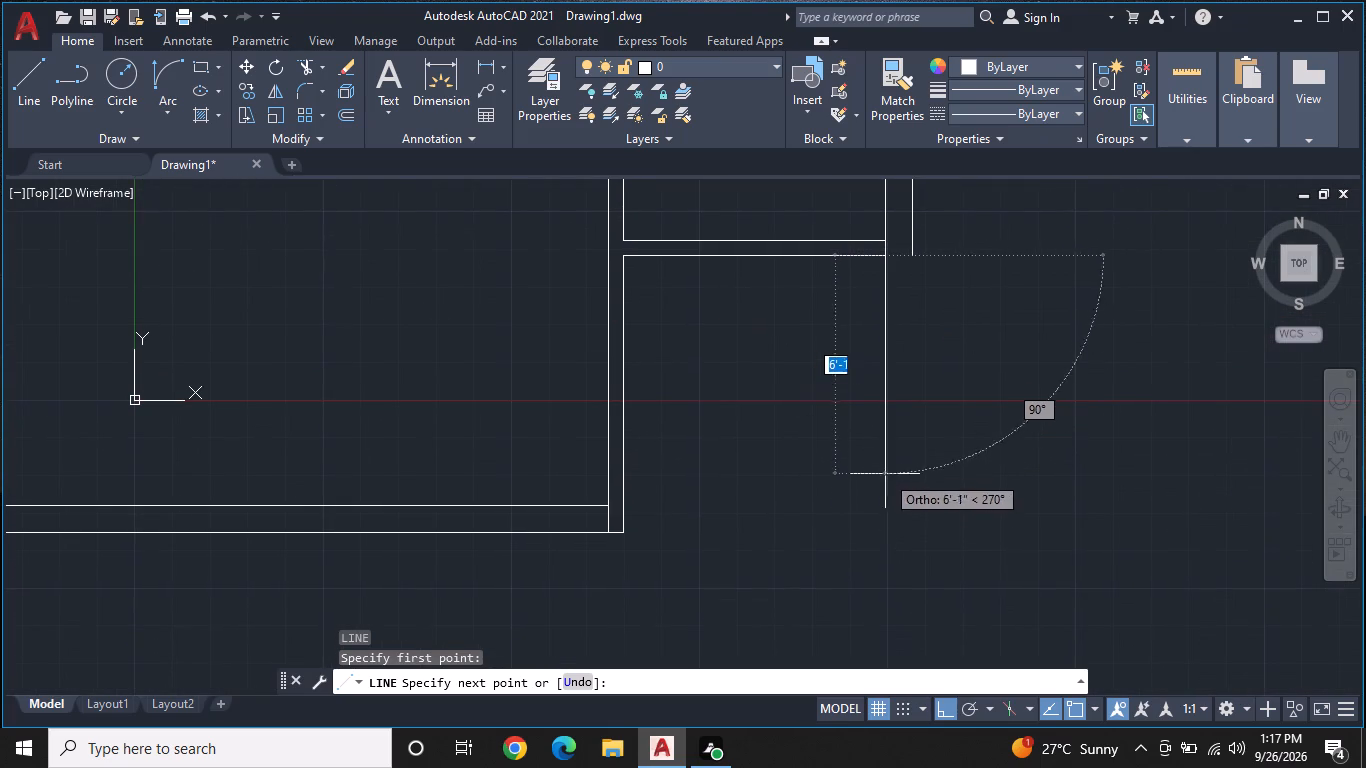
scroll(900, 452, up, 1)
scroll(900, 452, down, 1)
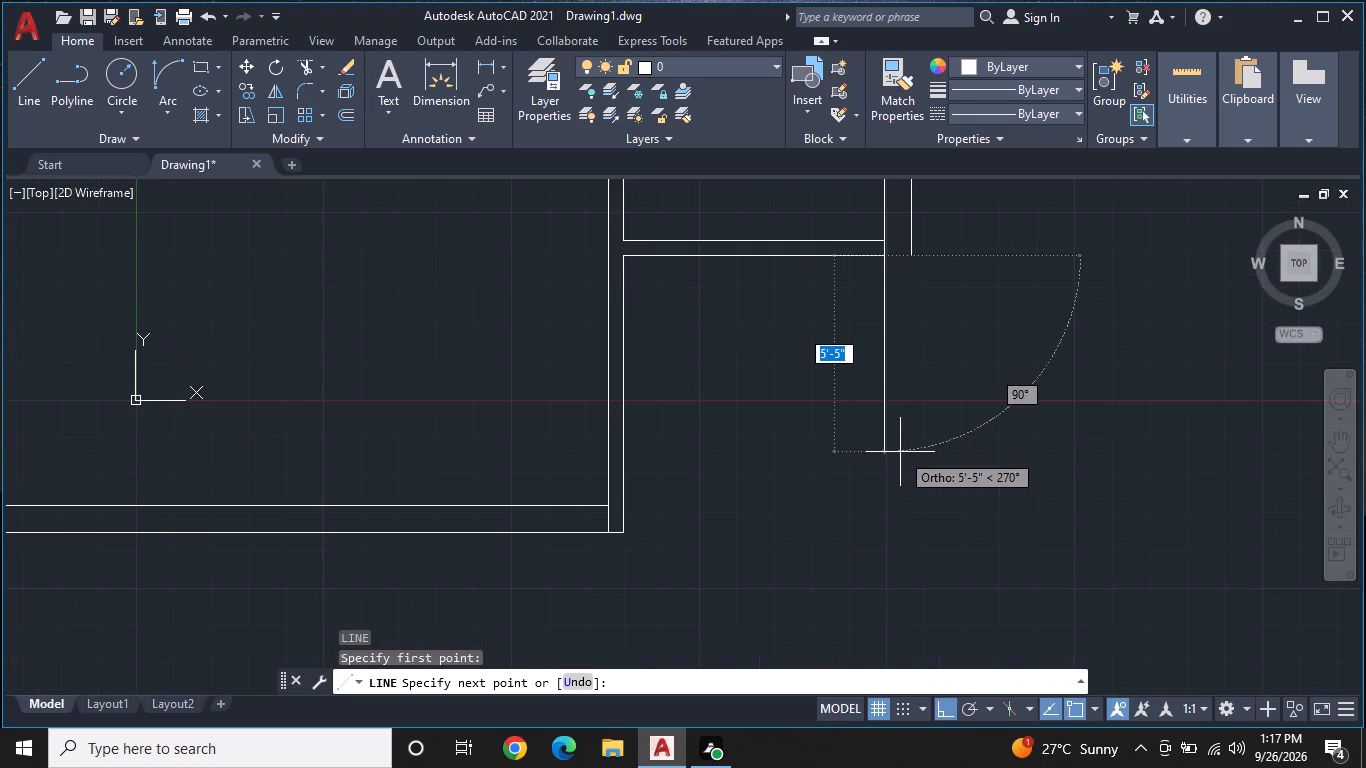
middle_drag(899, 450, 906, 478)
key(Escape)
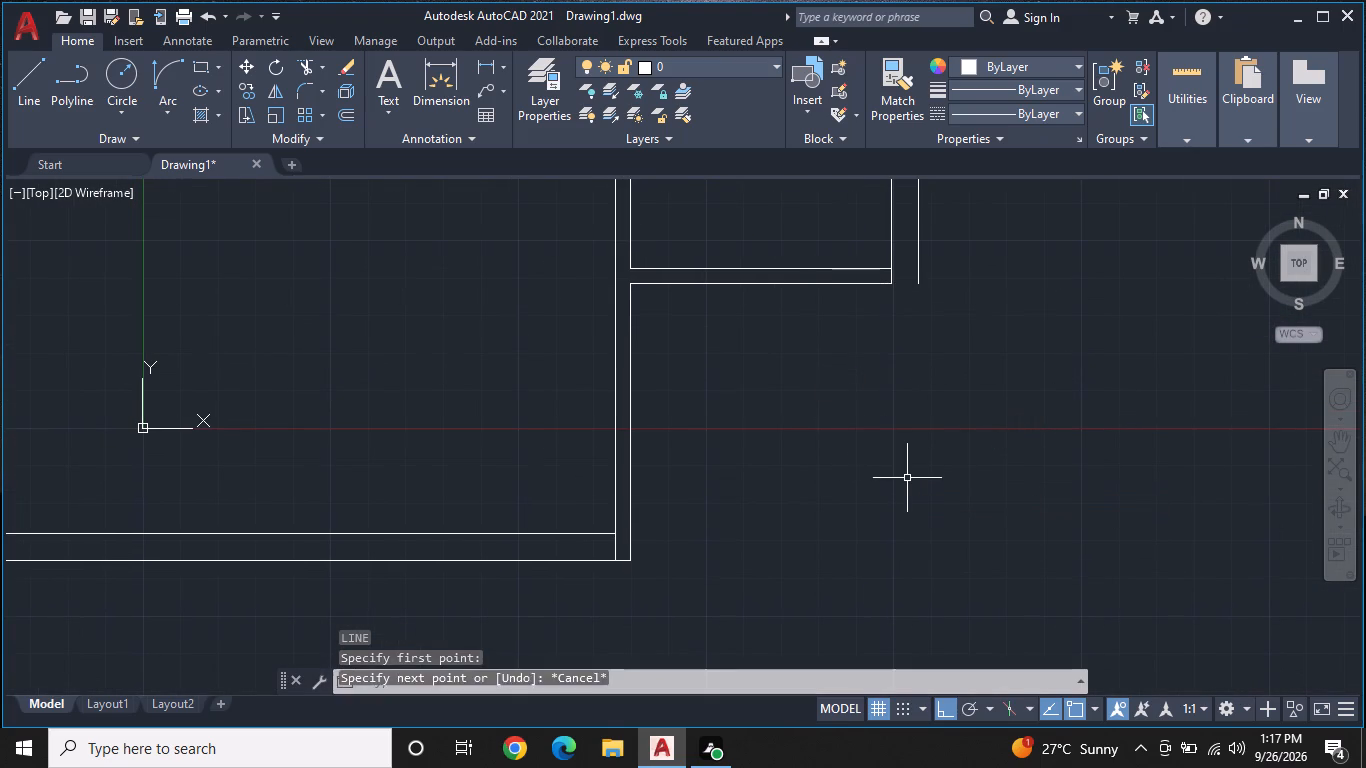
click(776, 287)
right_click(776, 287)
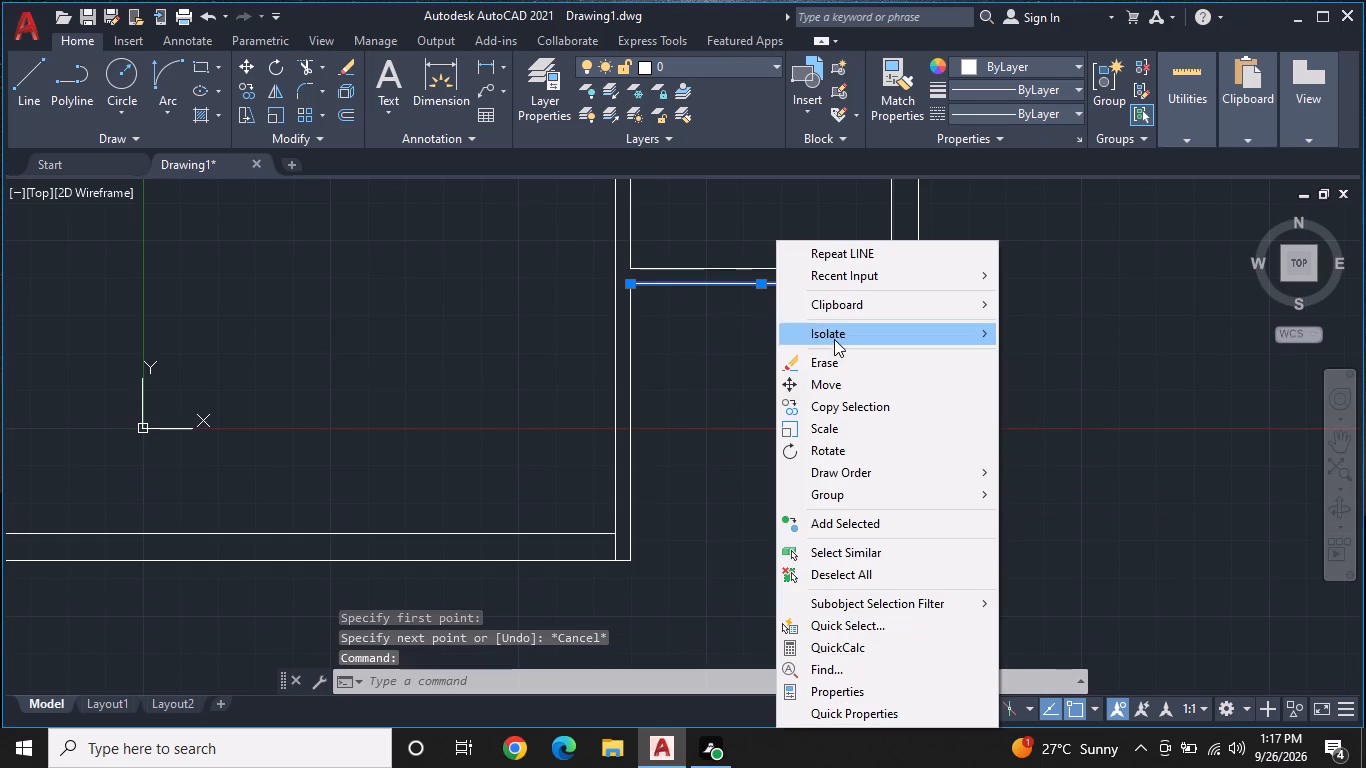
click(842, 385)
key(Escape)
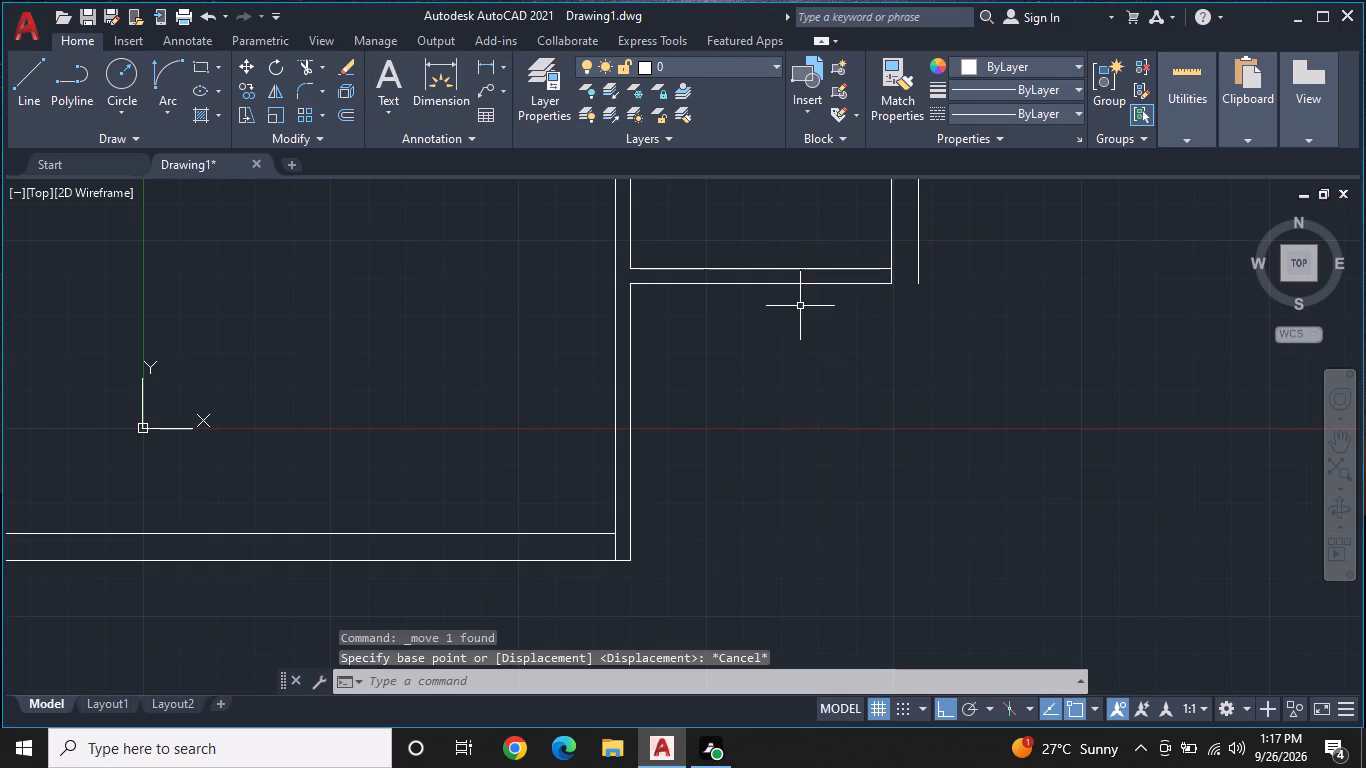
Erase the smaller room's outer bottom wall line.
click(798, 286)
right_click(807, 335)
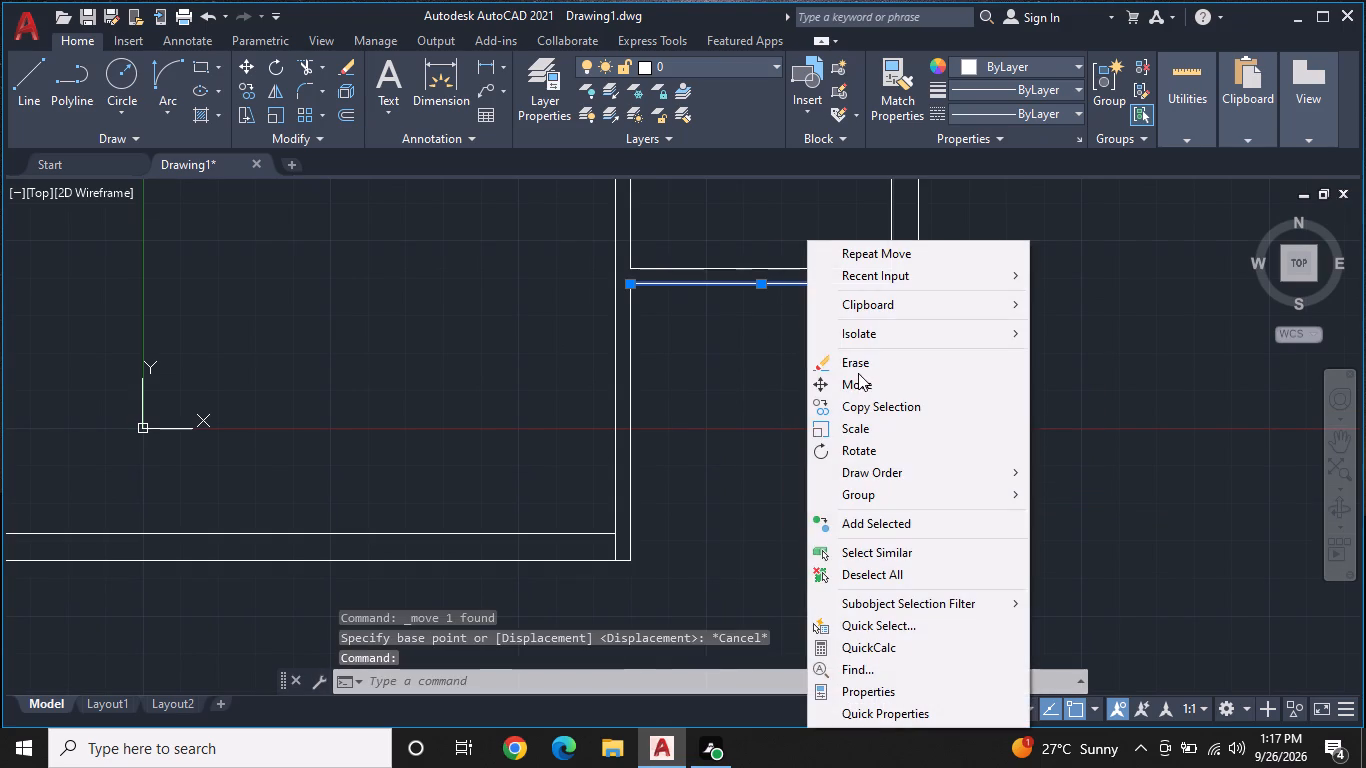
click(862, 367)
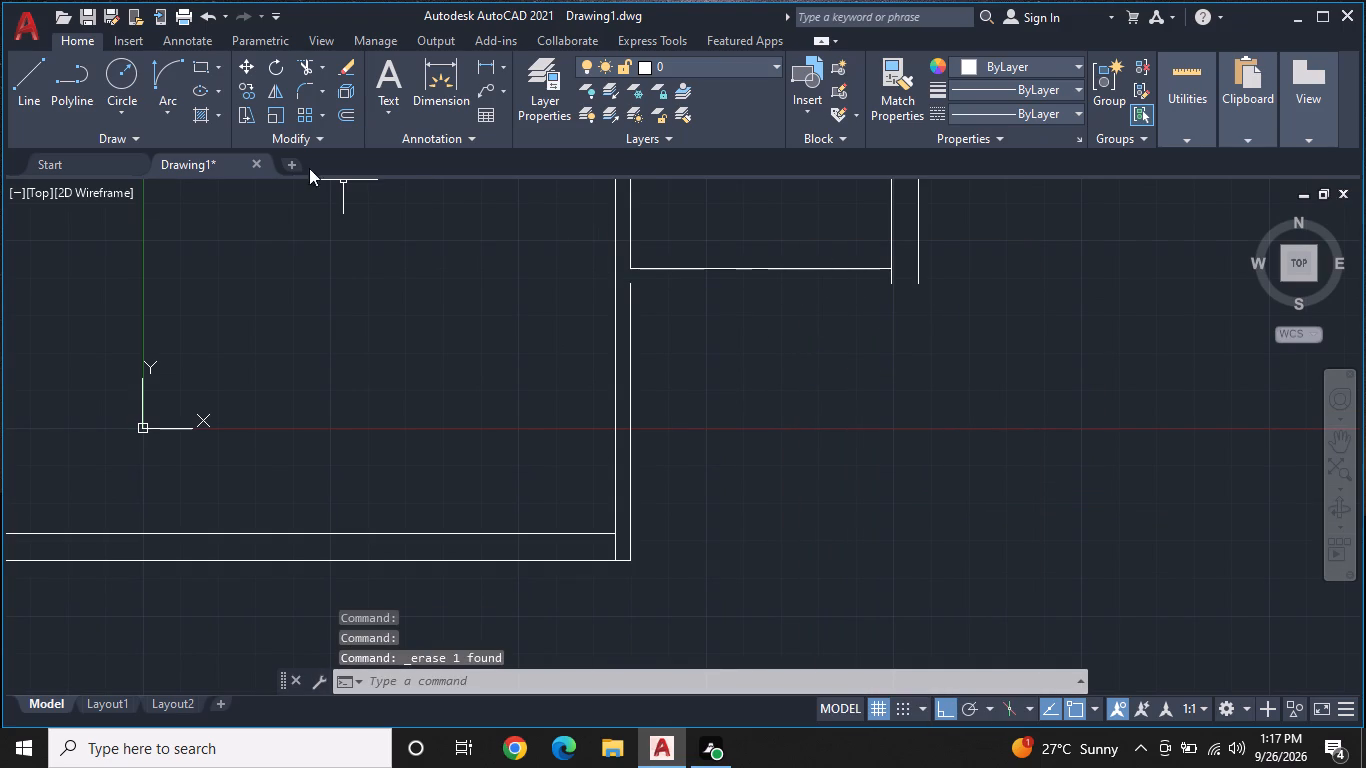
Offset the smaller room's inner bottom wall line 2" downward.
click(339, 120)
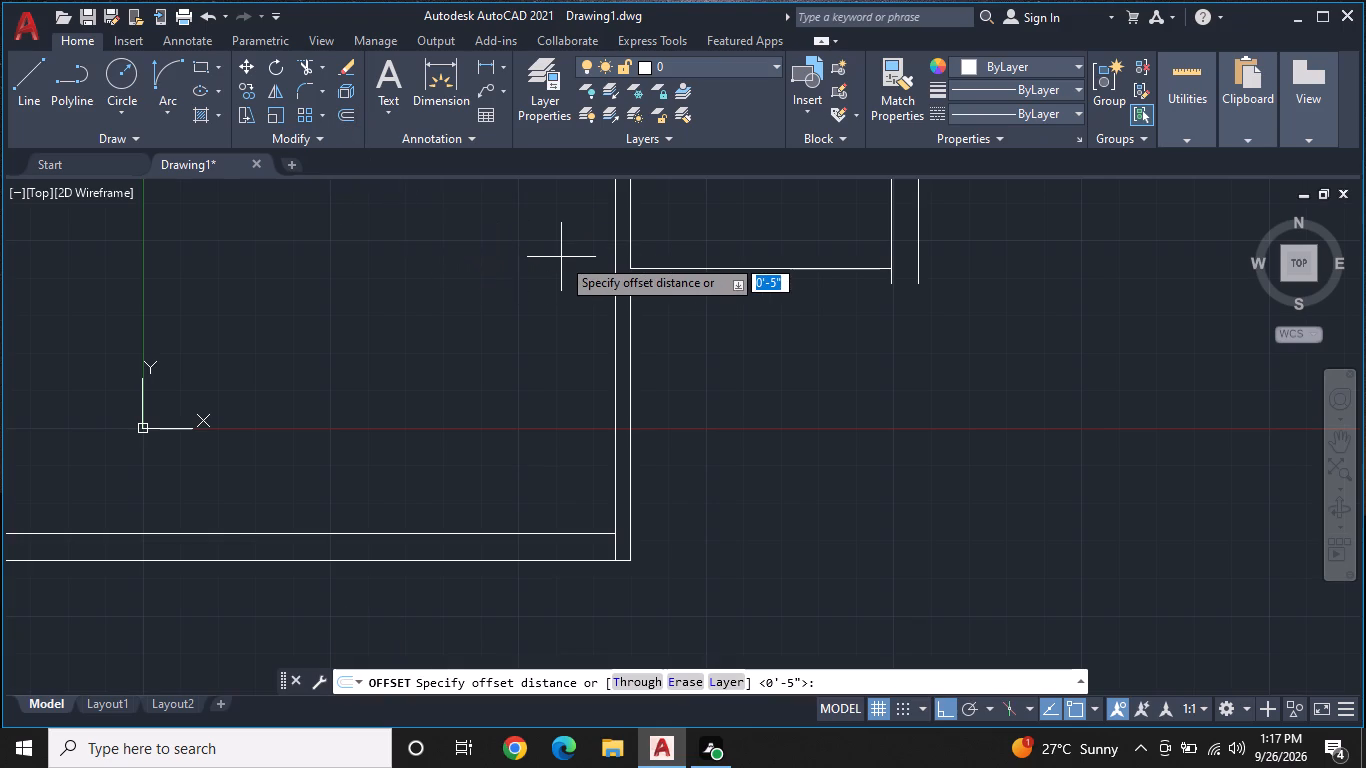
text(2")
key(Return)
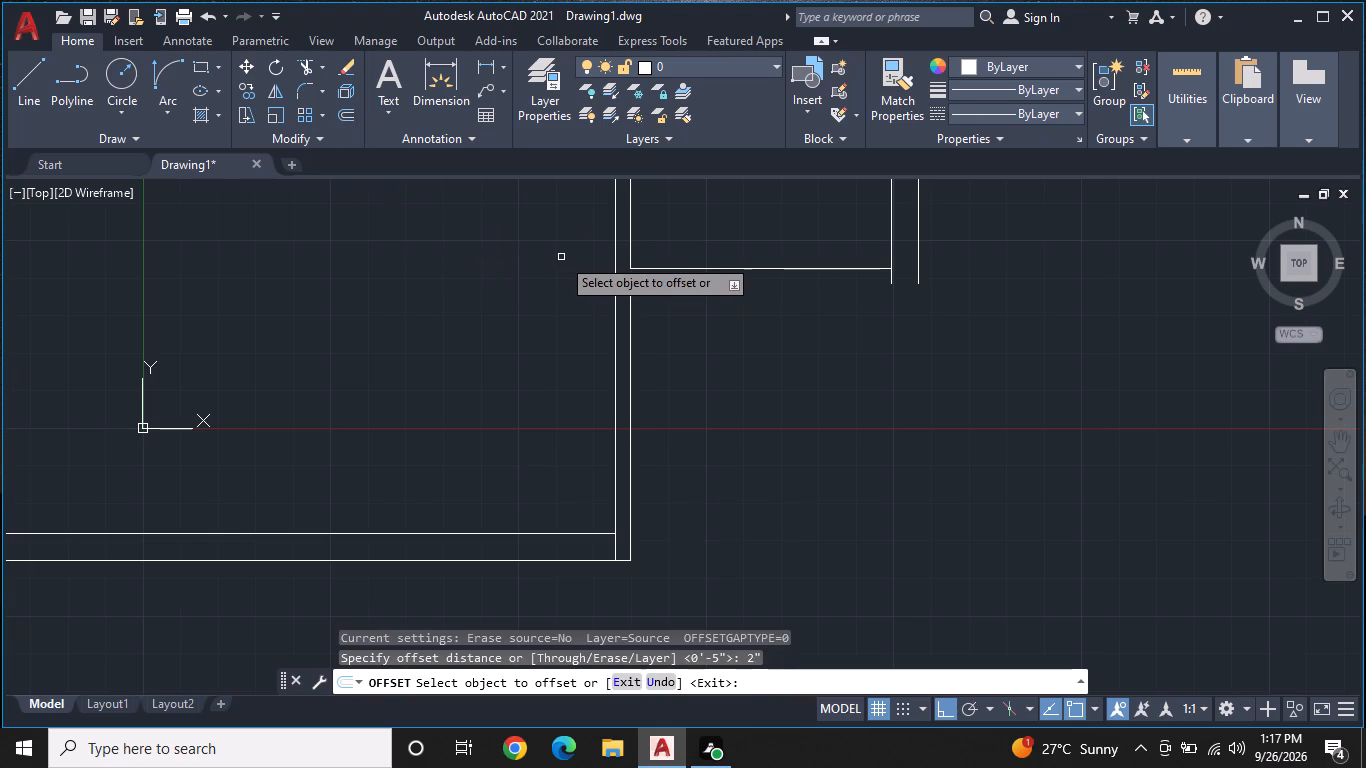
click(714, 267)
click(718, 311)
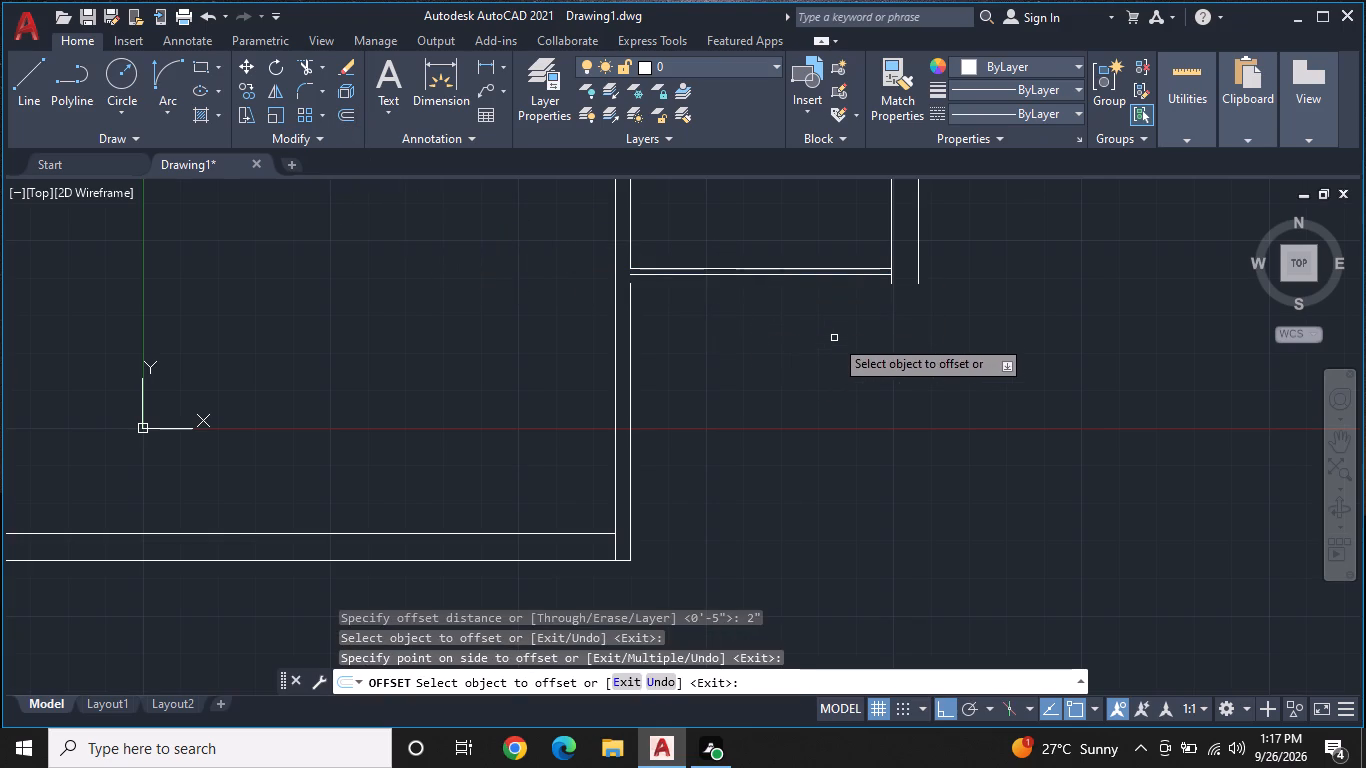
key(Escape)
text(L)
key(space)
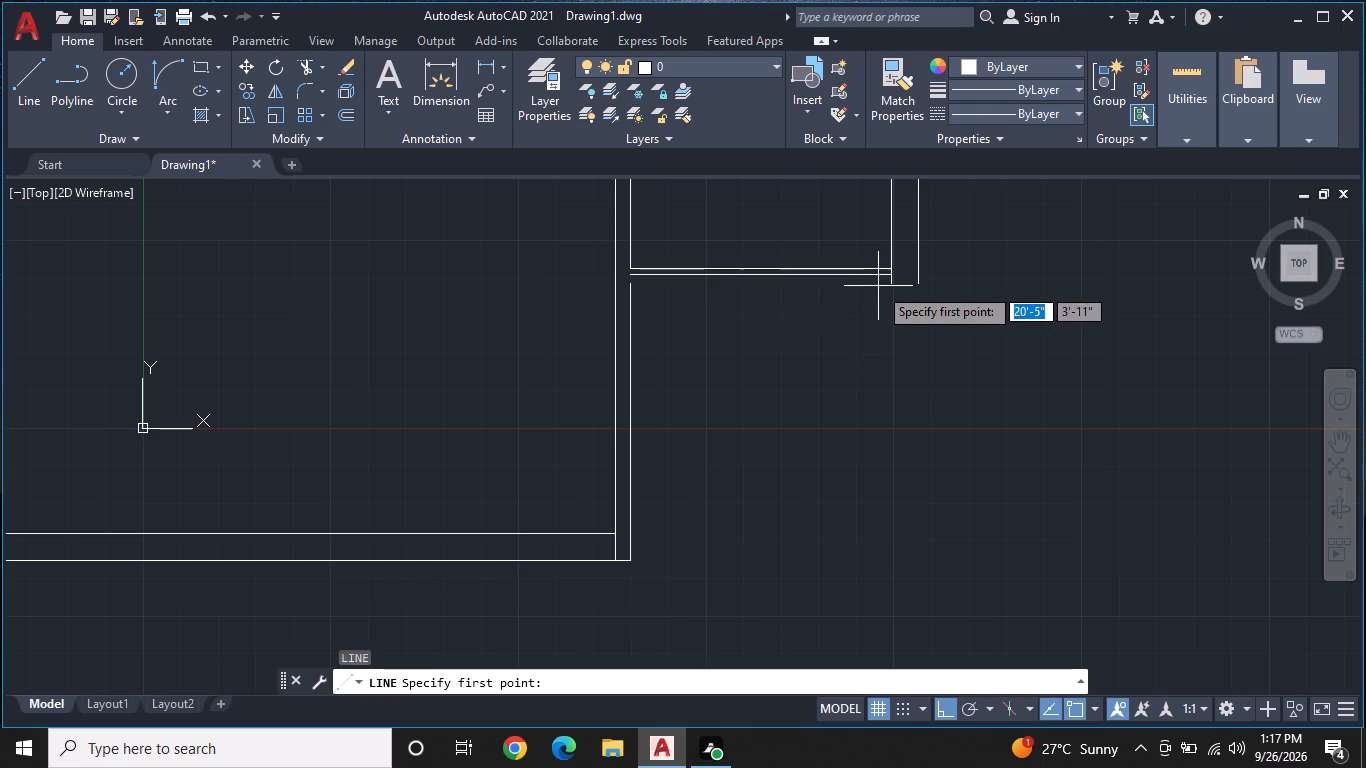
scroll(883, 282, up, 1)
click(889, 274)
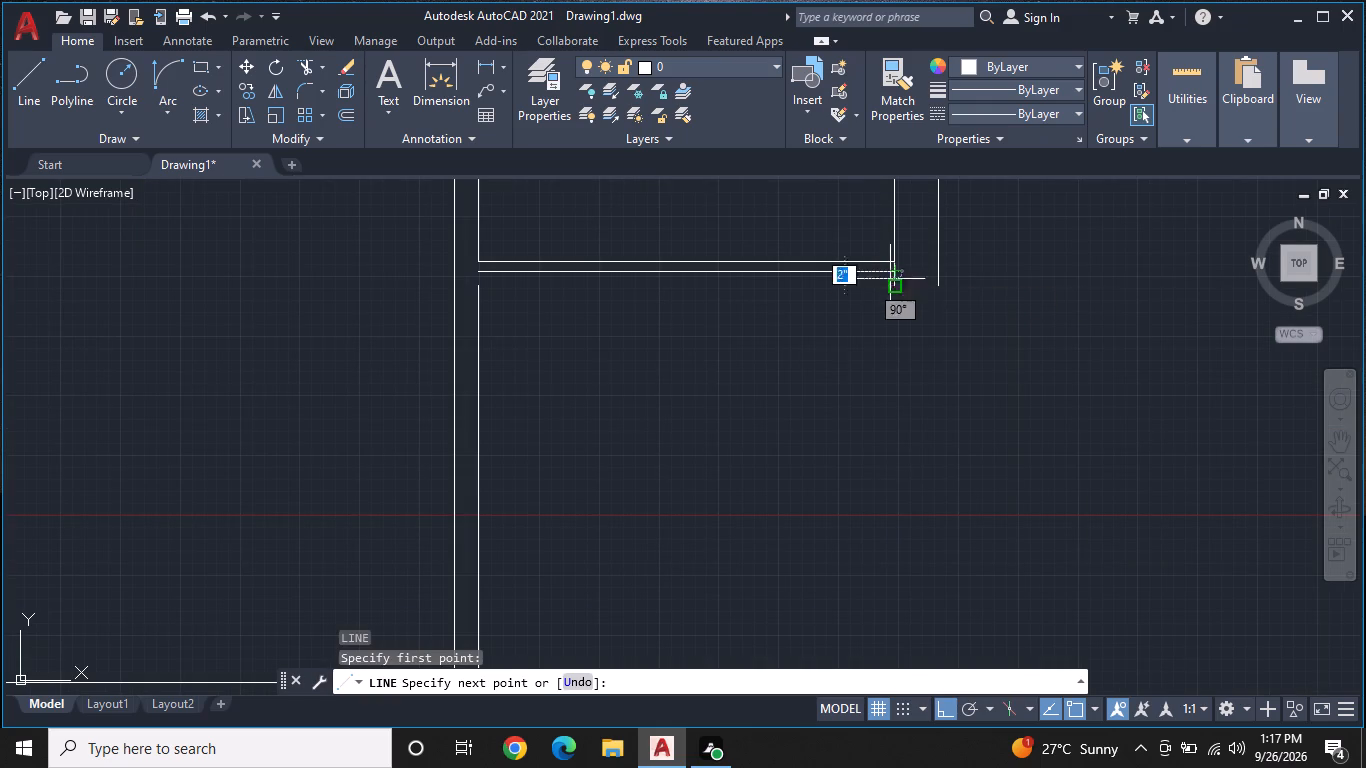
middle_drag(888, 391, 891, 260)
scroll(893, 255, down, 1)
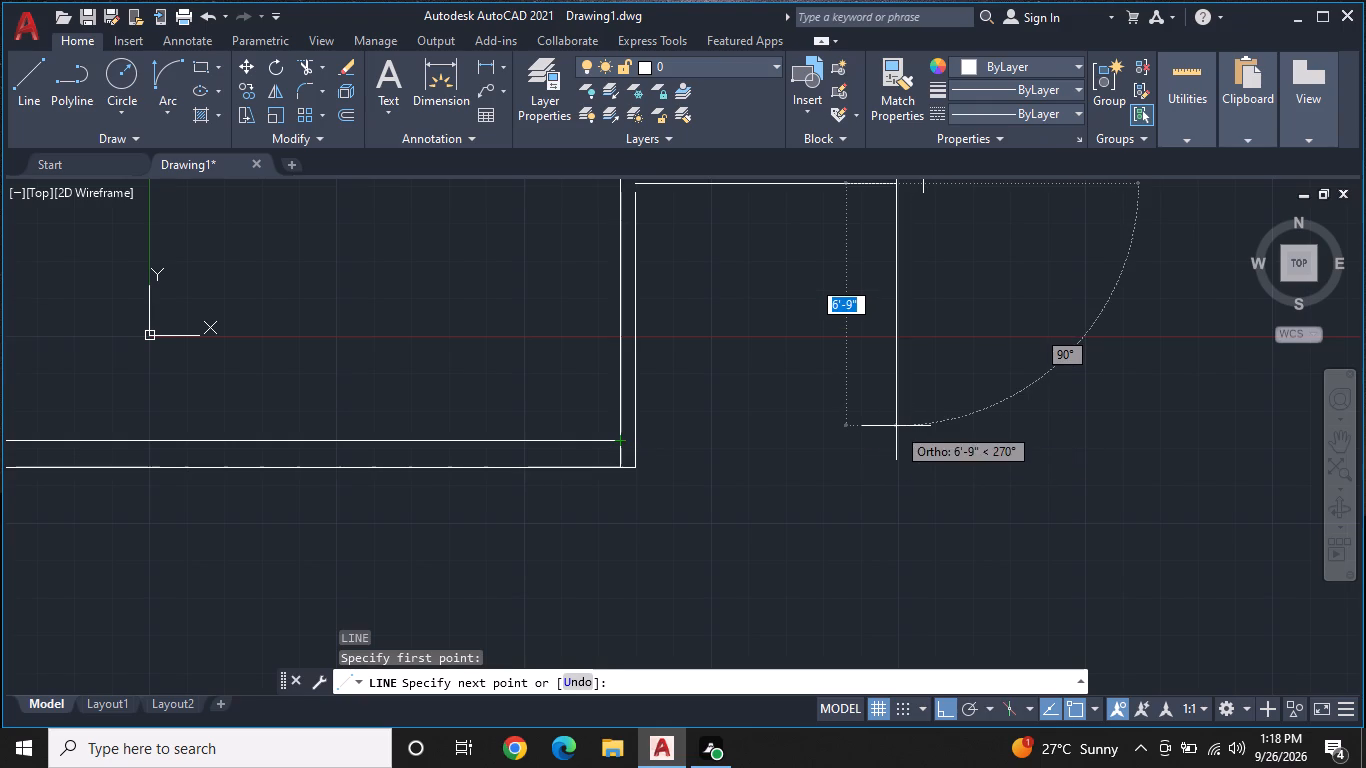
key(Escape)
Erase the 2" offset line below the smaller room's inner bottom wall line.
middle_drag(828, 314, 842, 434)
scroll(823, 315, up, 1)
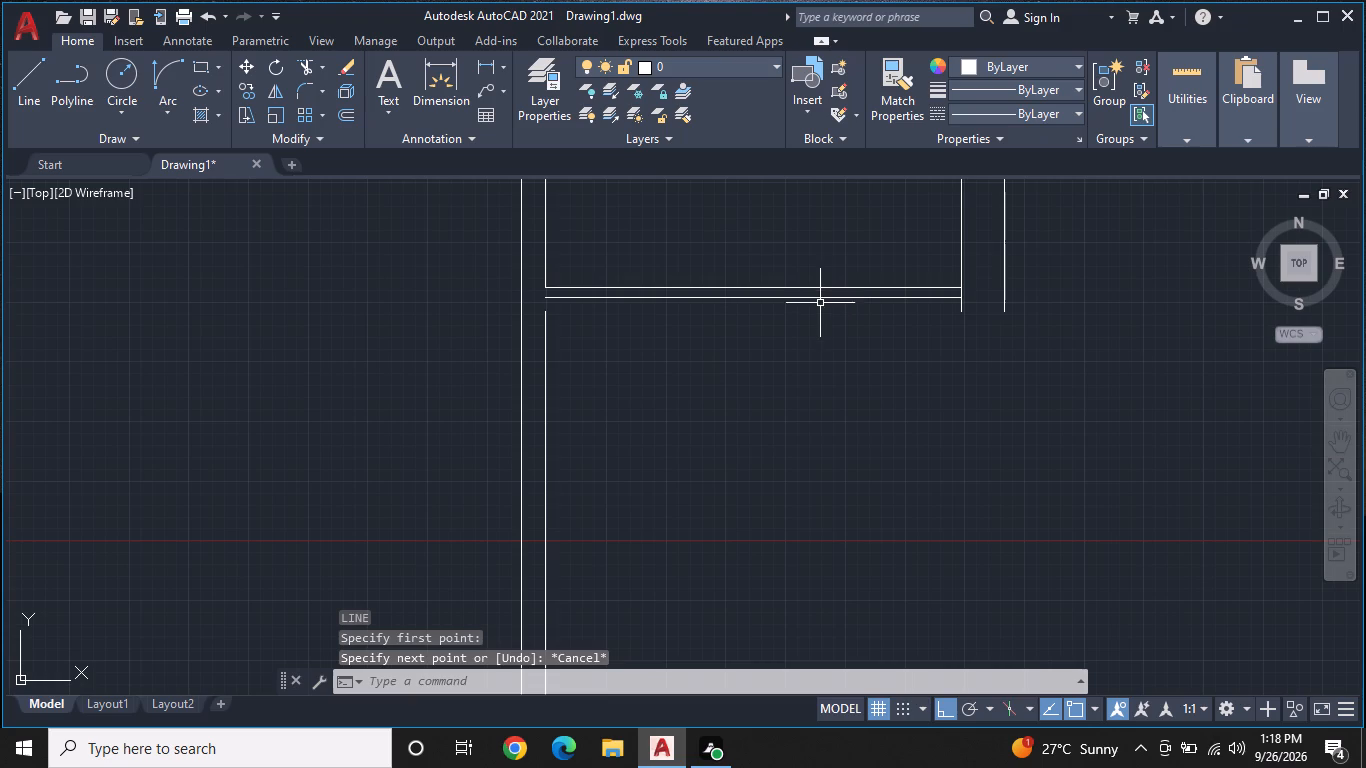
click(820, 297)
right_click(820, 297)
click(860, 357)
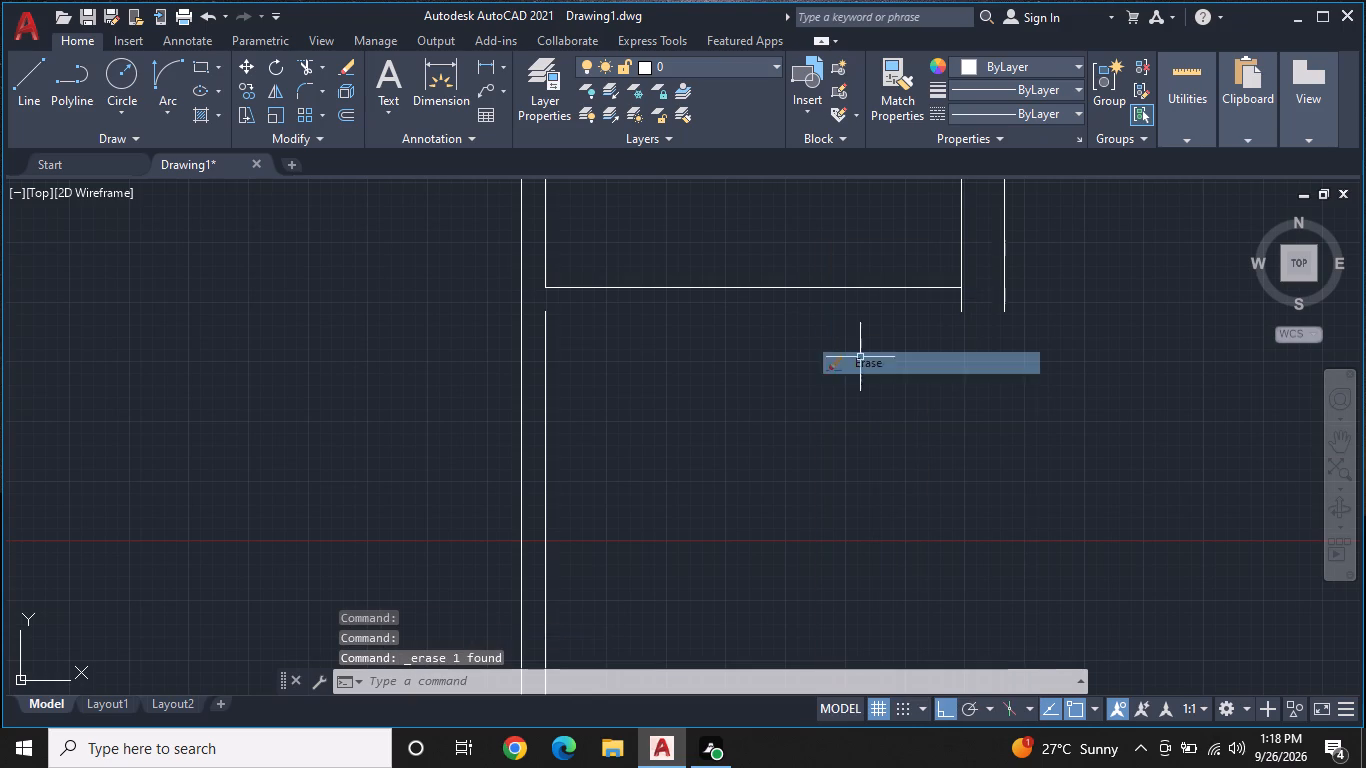
Offset the smaller room's inner bottom wall line 3" downward.
click(344, 116)
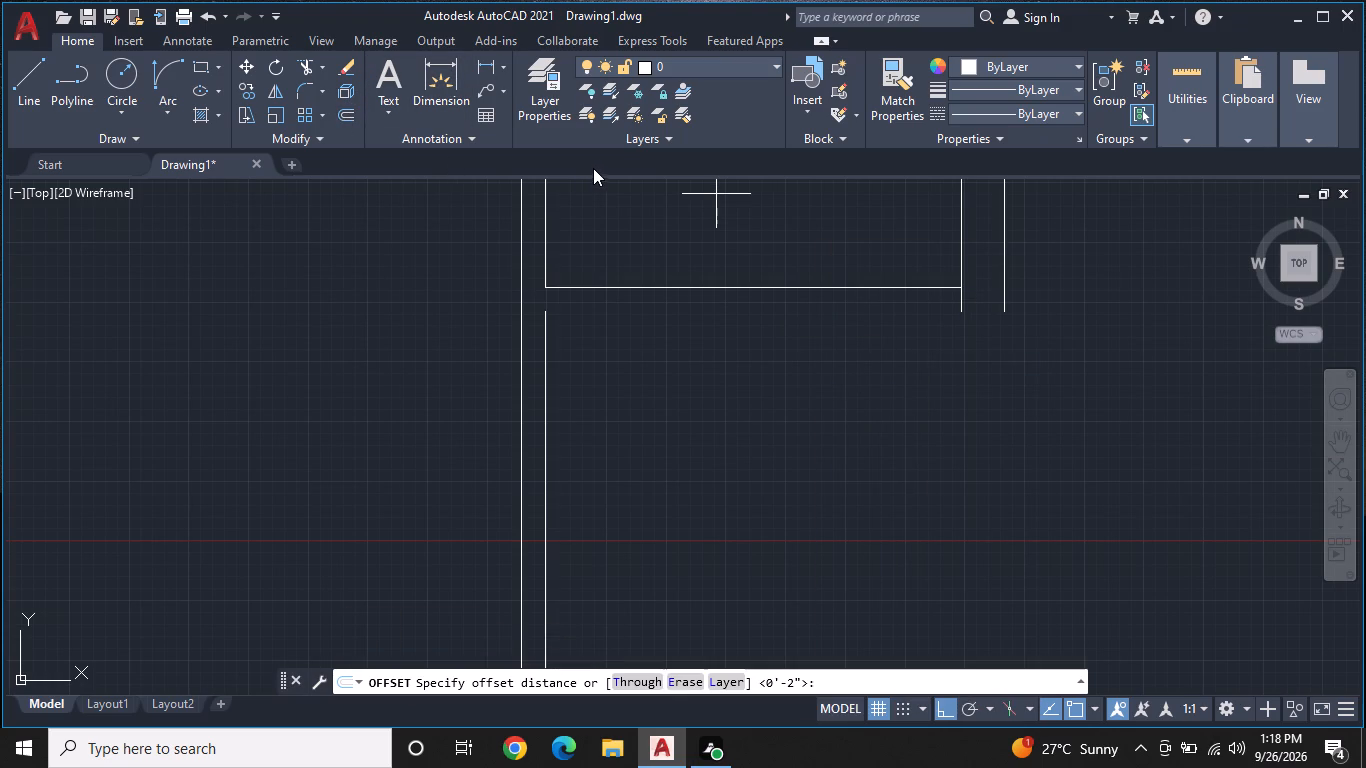
text(3")
key(Return)
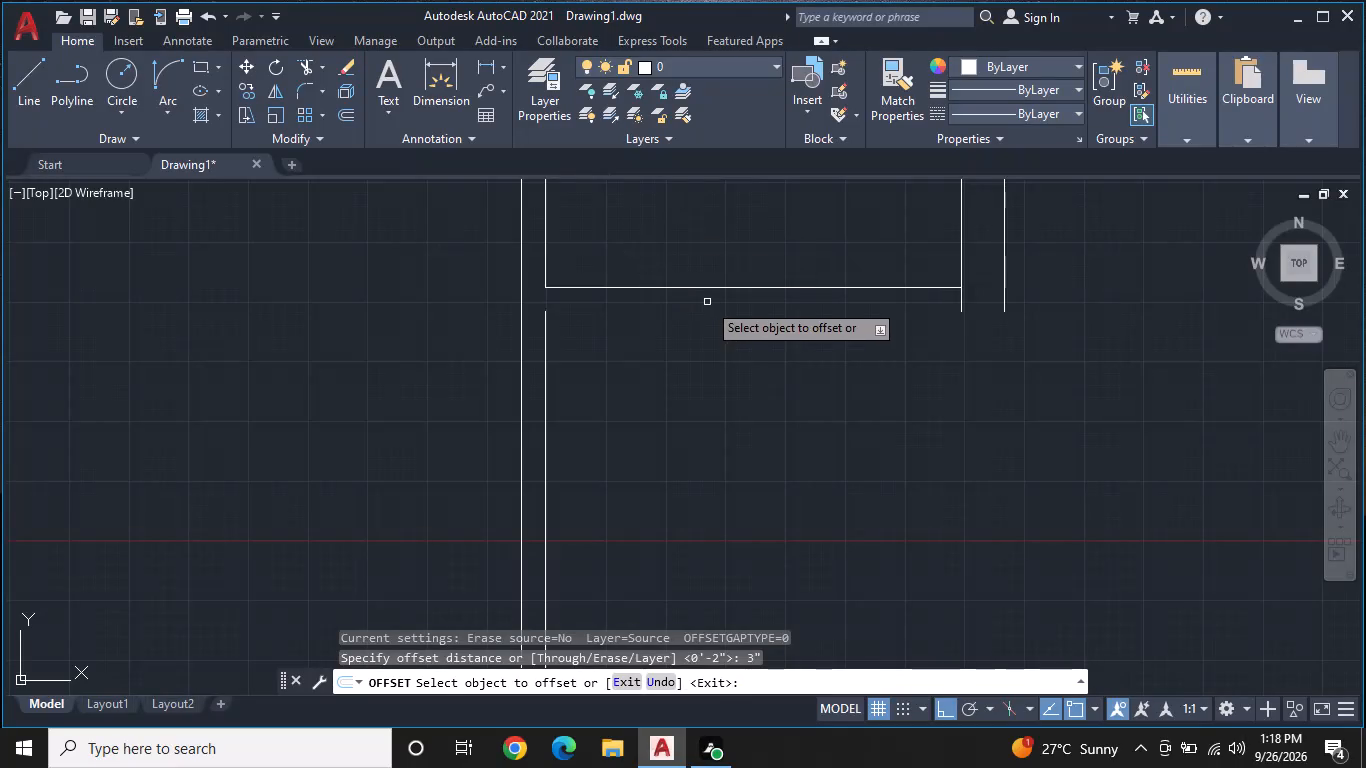
click(717, 289)
click(722, 330)
middle_drag(726, 333, 716, 304)
key(Escape)
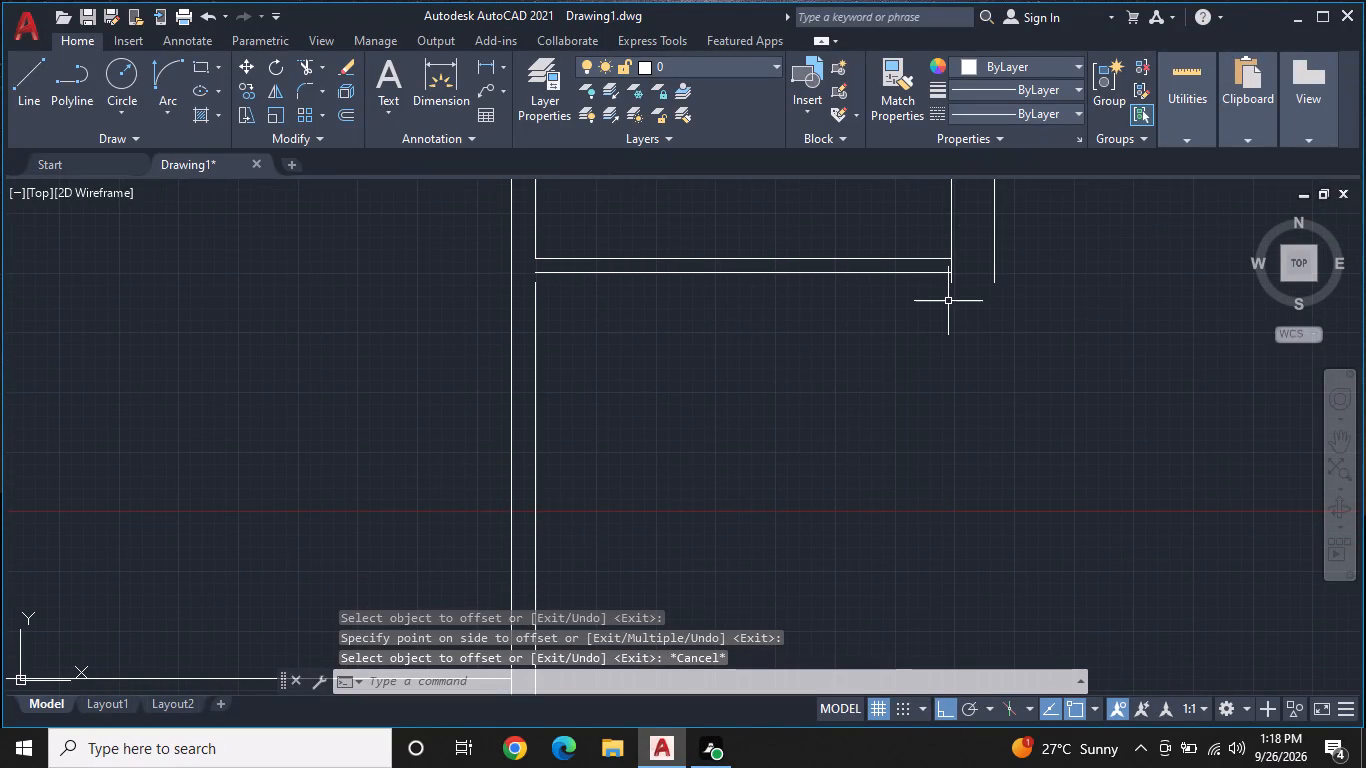
Trim the stub of the smaller room's inner right wall line that projects below the 3" offset line.
text(TR)
key(space)
scroll(951, 301, up, 2)
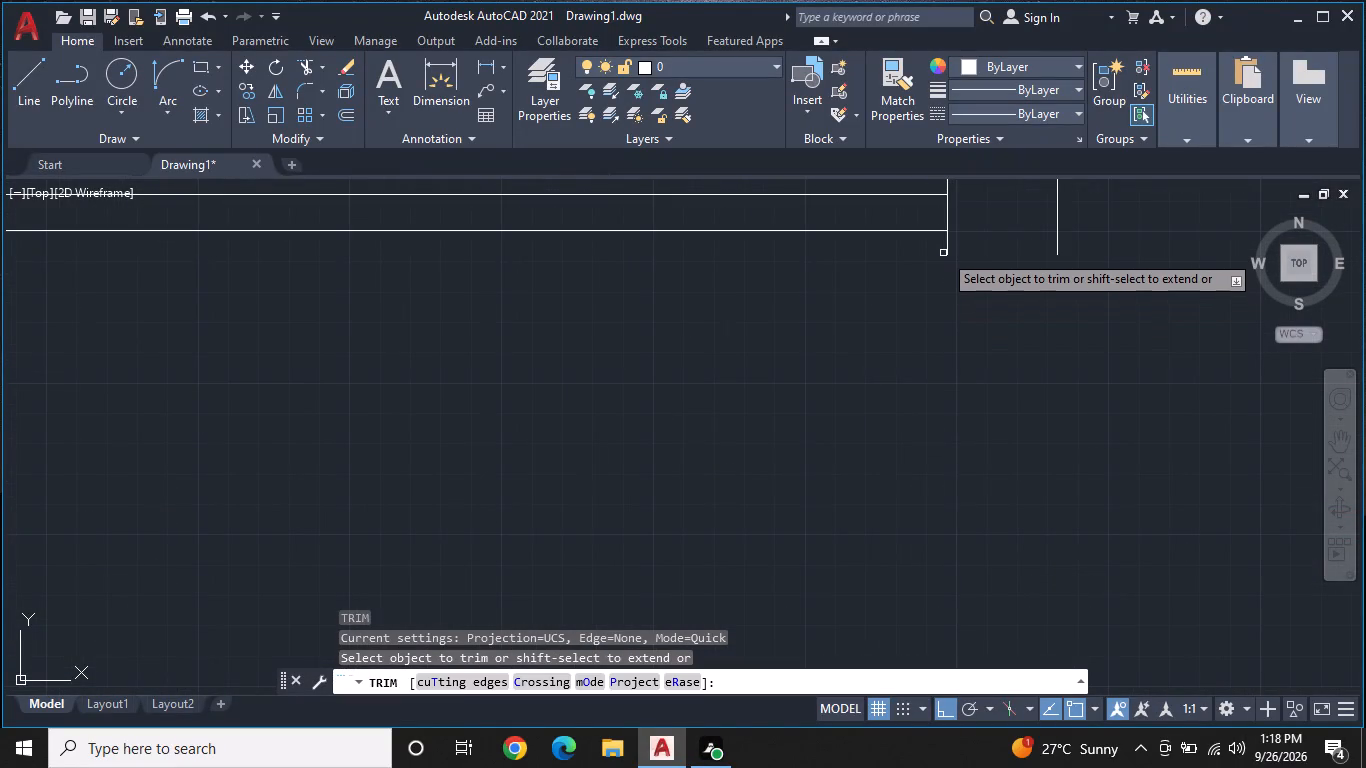
click(948, 246)
scroll(948, 272, down, 2)
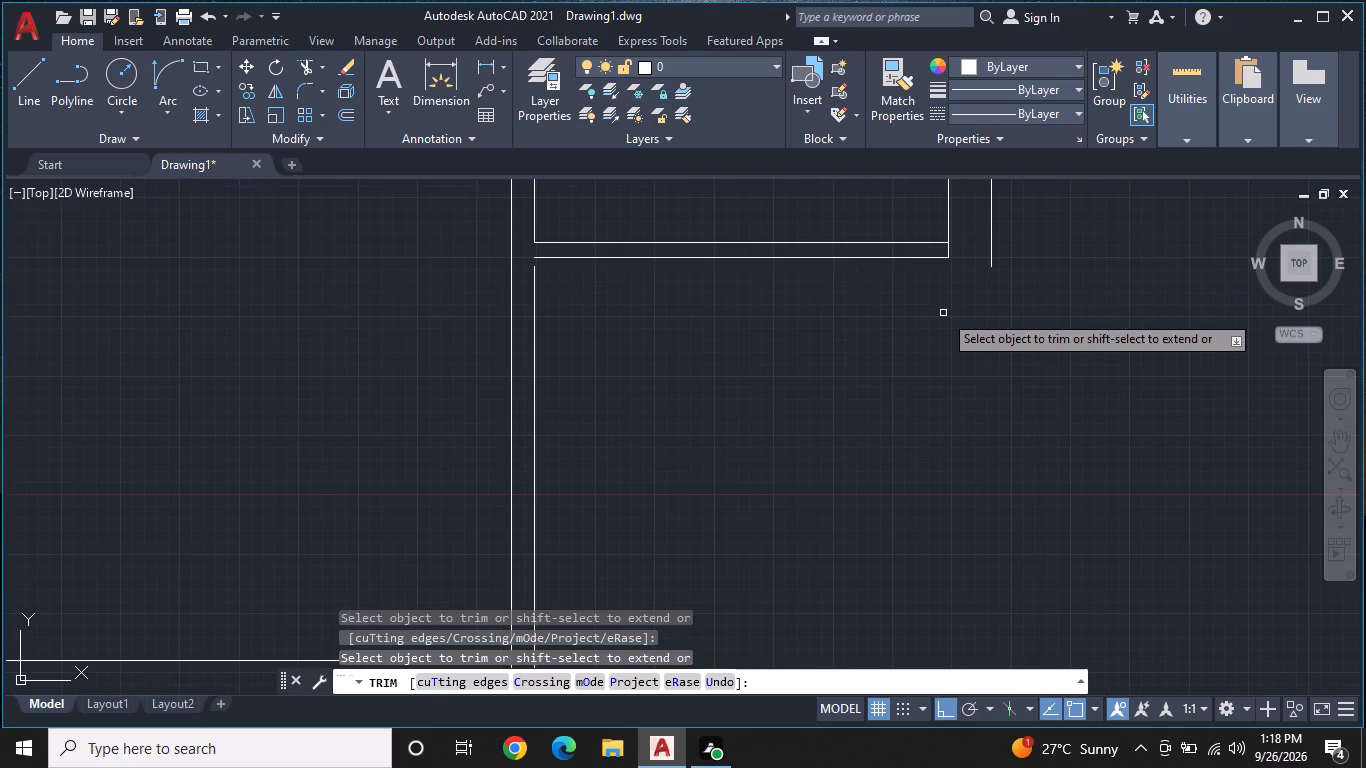
middle_drag(943, 313, 944, 300)
key(Escape)
Extend the partition's right-hand vertical line below the smaller room up to the 3" offset line.
key(e)
key(x)
key(space)
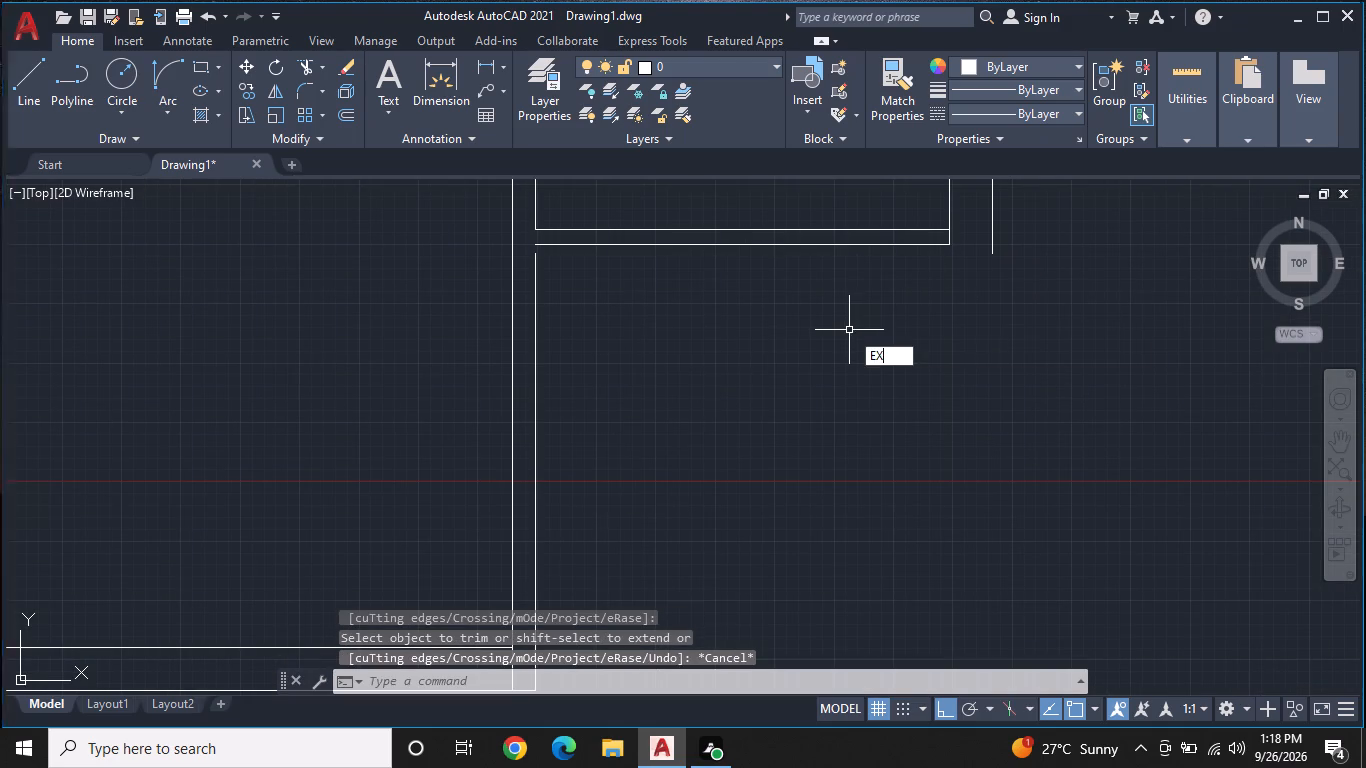
click(537, 281)
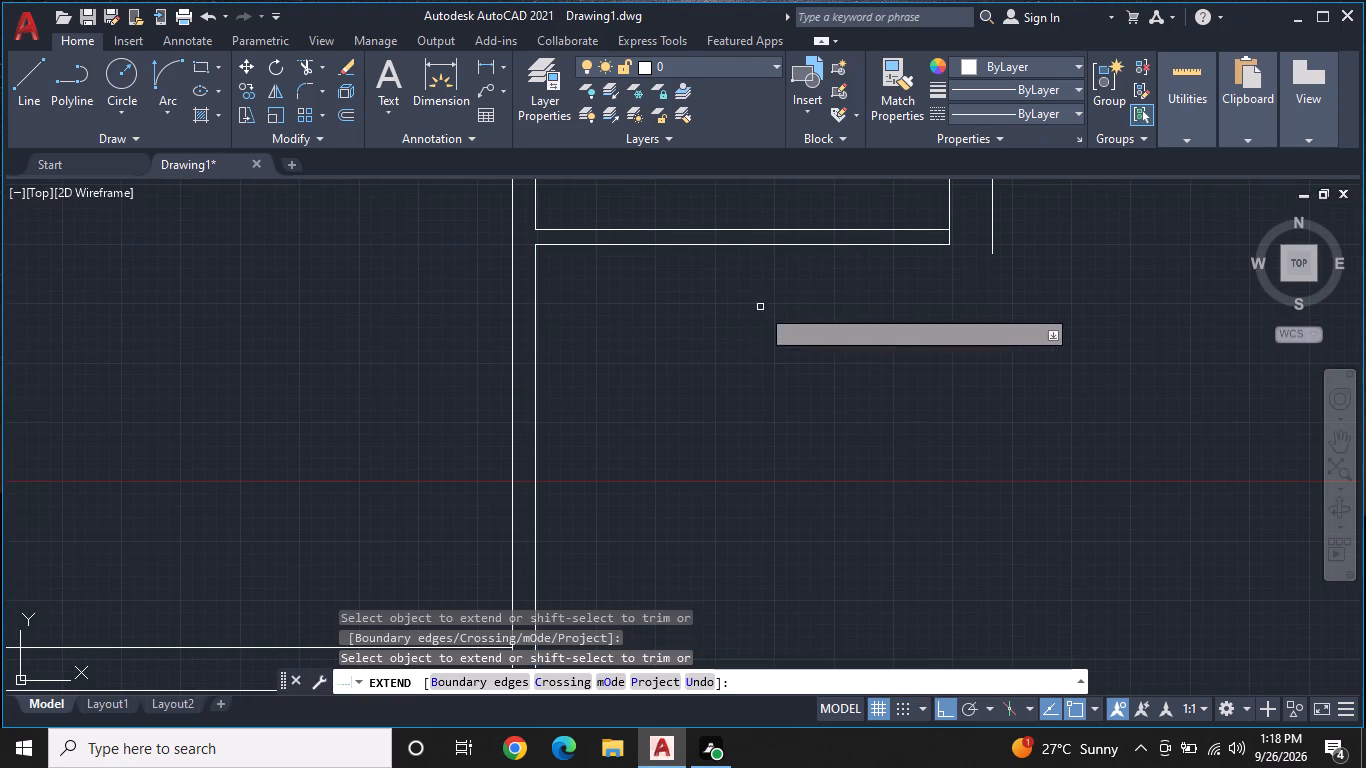
key(Escape)
Draw lines from the offset line's right end 7'-1" down, level with the larger room's inner bottom wall, and 7'-3" left to the partition.
middle_click(821, 321)
middle_click(772, 308)
text(L)
key(space)
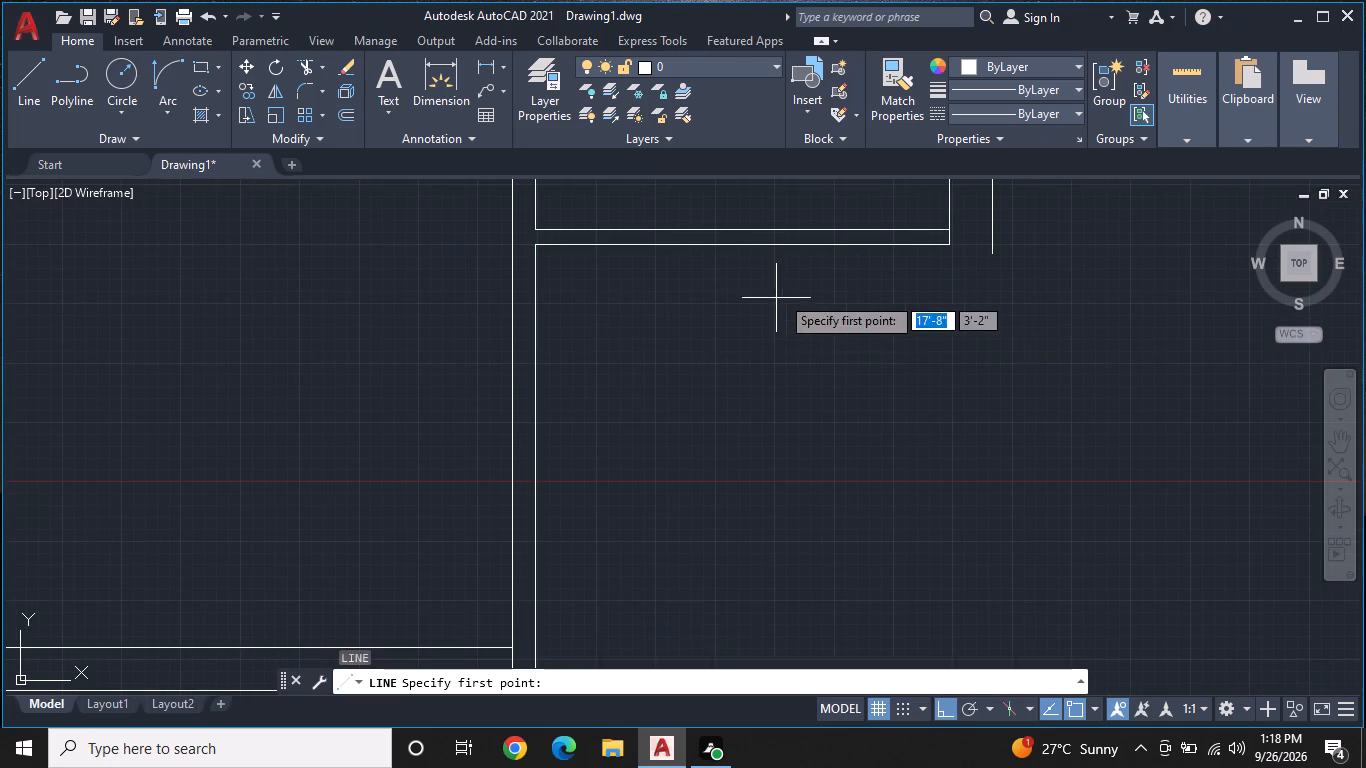
click(949, 250)
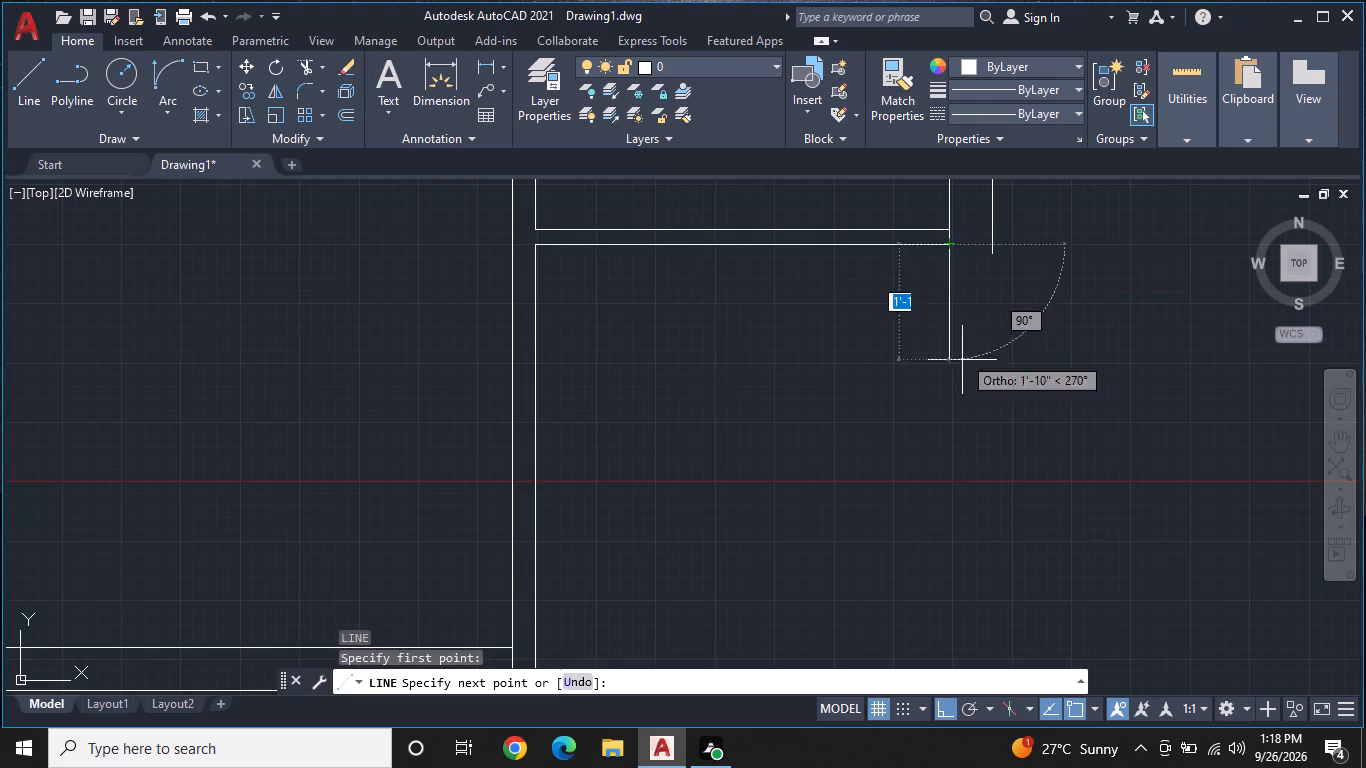
middle_drag(965, 403, 954, 280)
scroll(954, 279, down, 1)
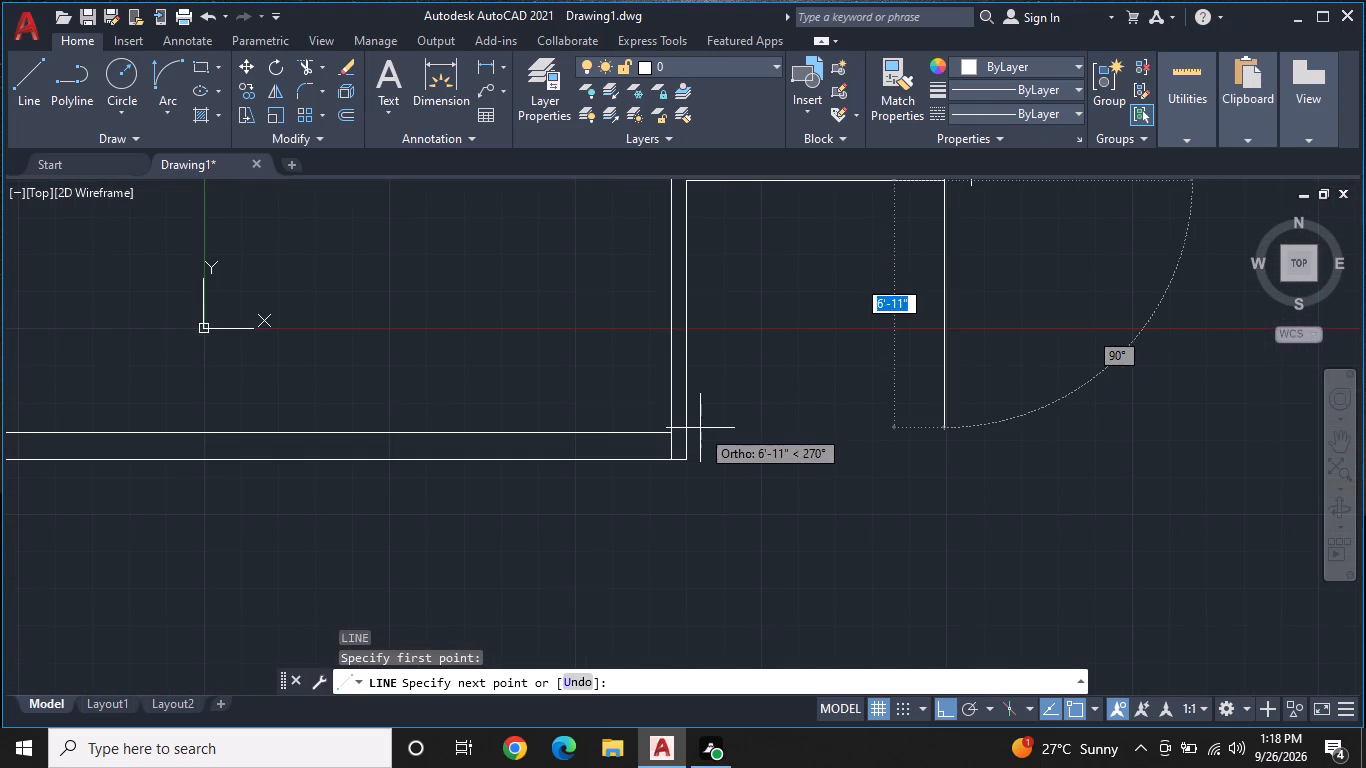
click(946, 431)
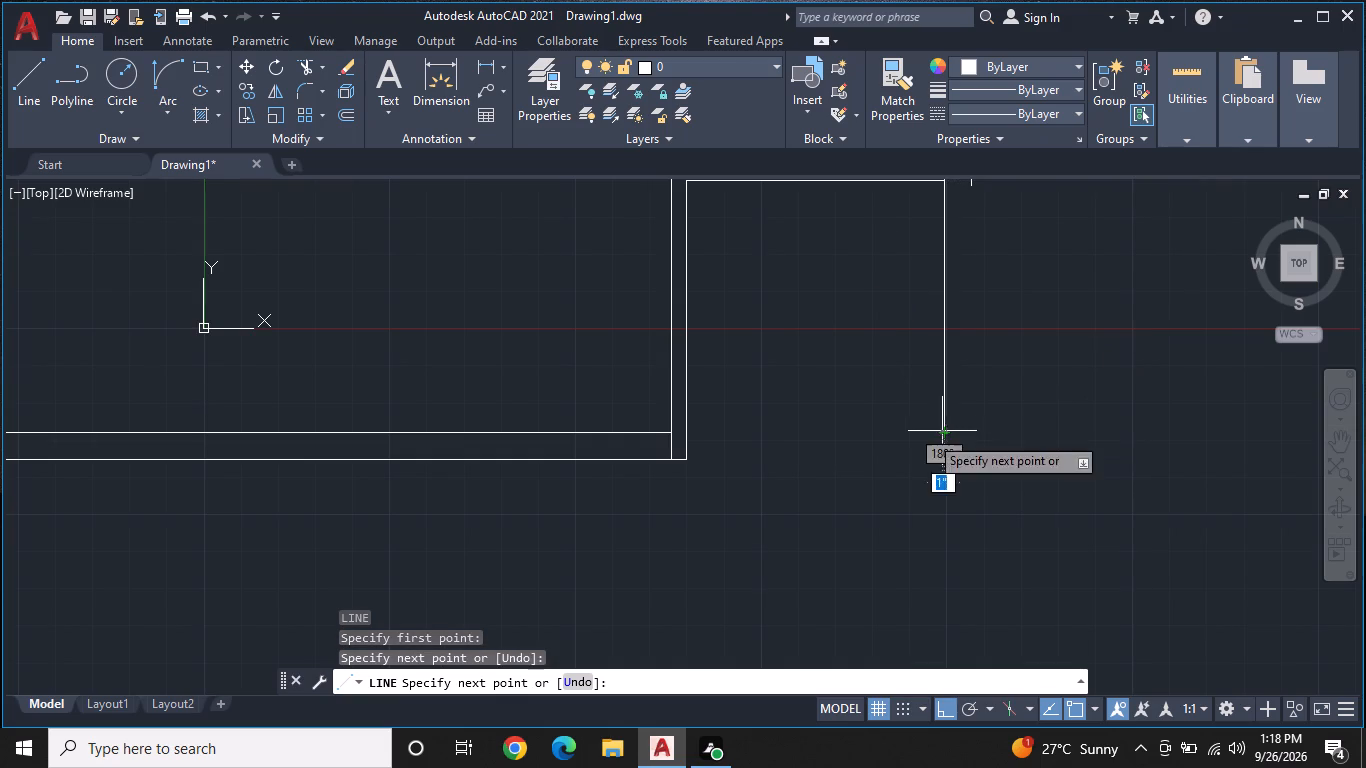
click(693, 427)
key(Escape)
Offset the new lower room's right and bottom wall lines 9" outward.
middle_drag(777, 417, 760, 458)
middle_drag(760, 458, 752, 408)
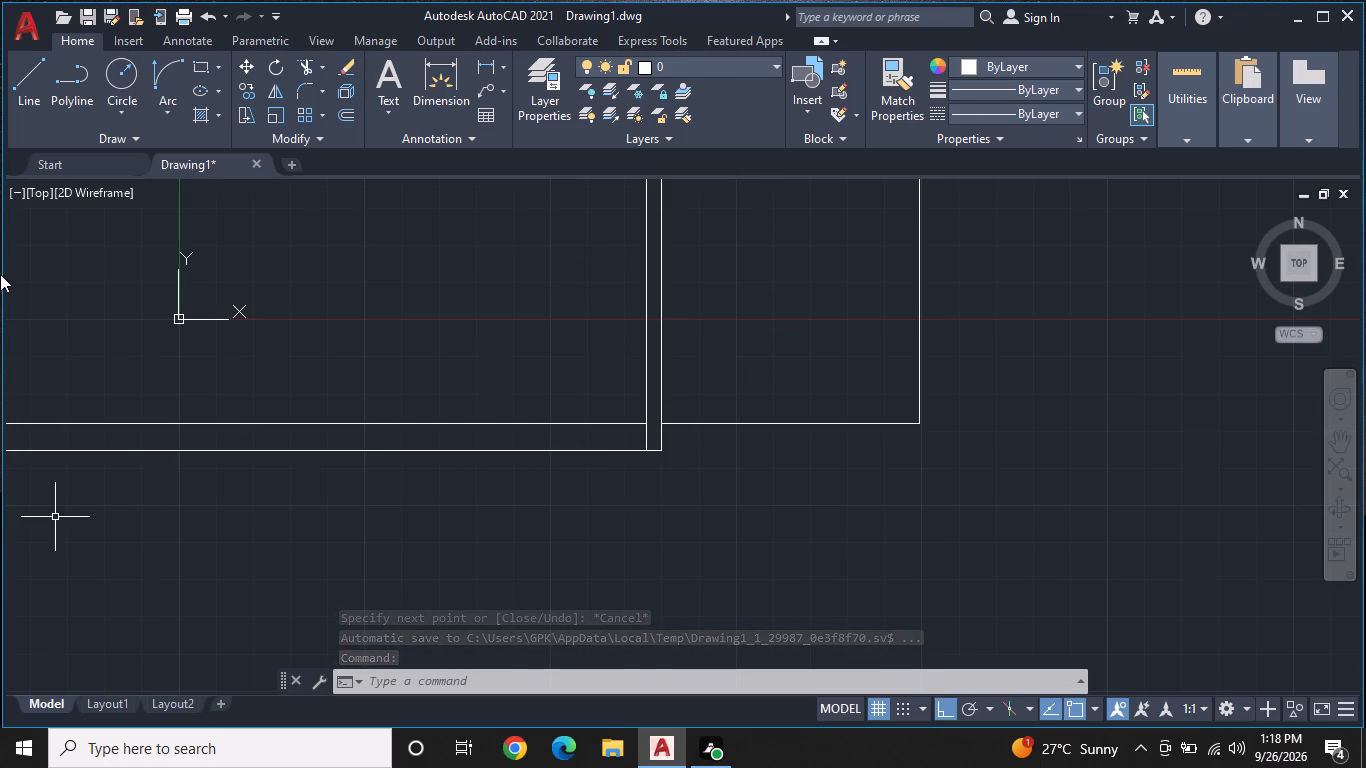
middle_drag(902, 420, 841, 531)
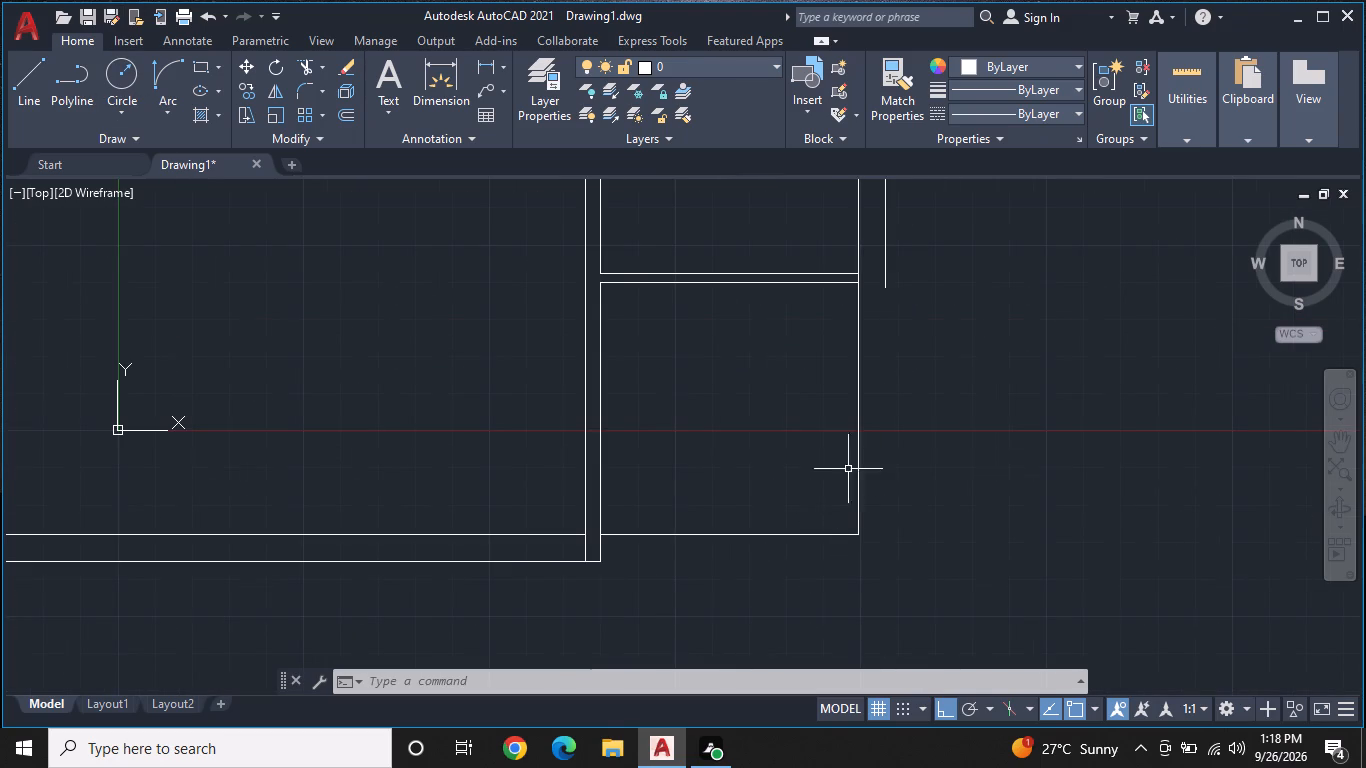
key(Escape)
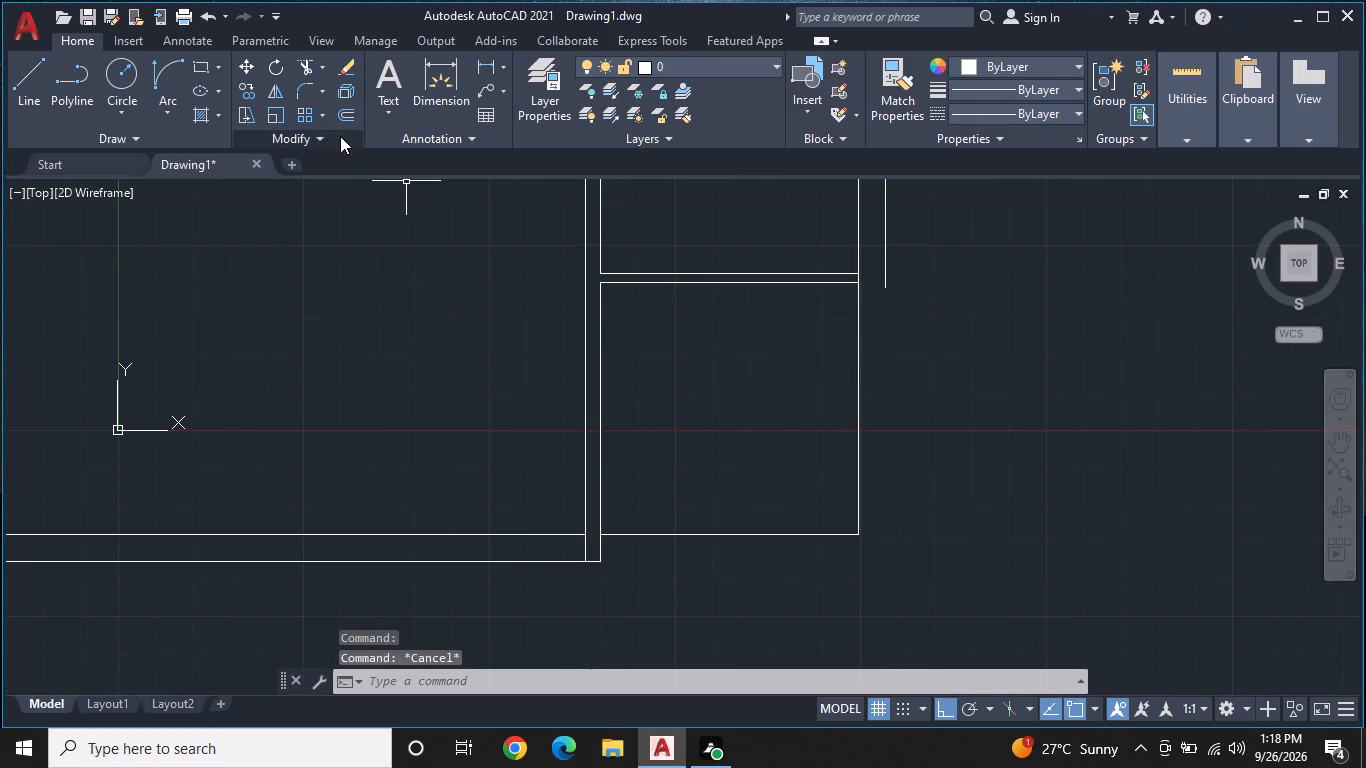
click(340, 114)
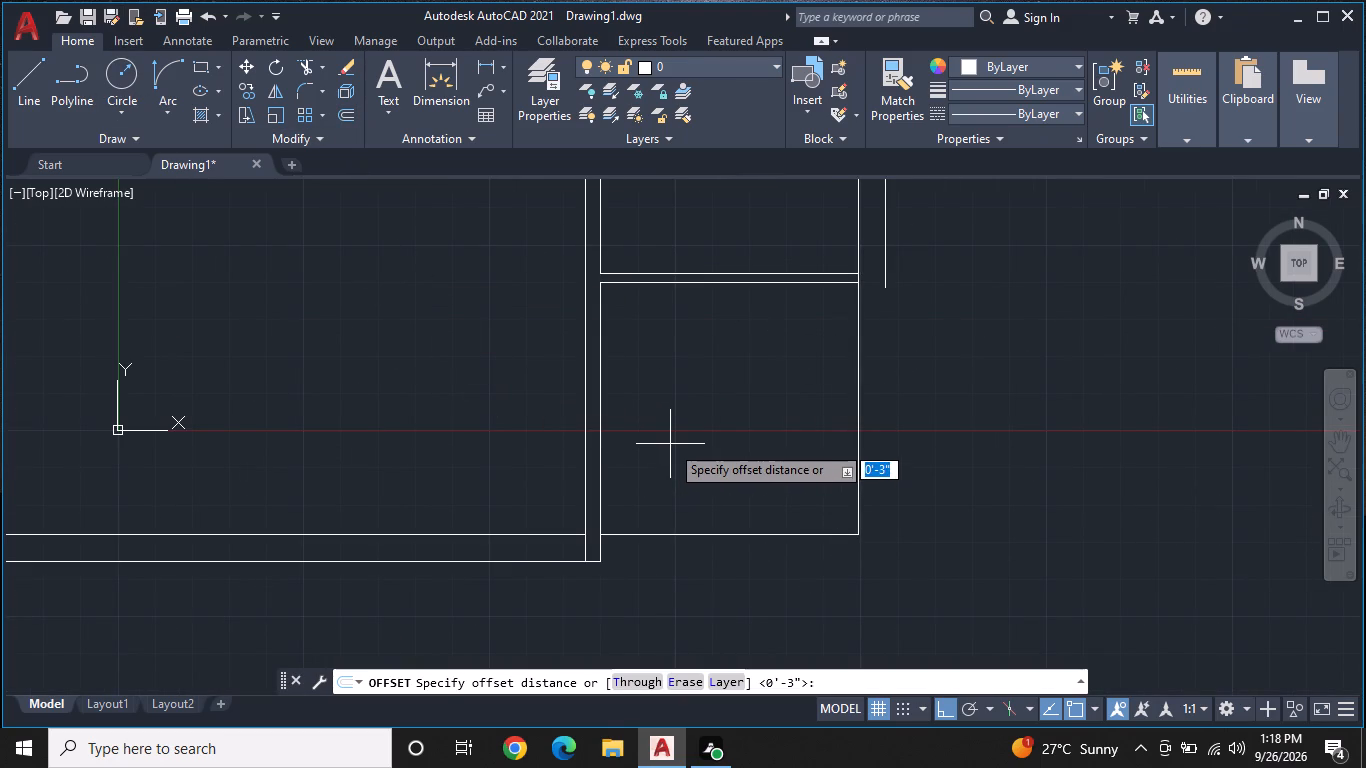
key(9)
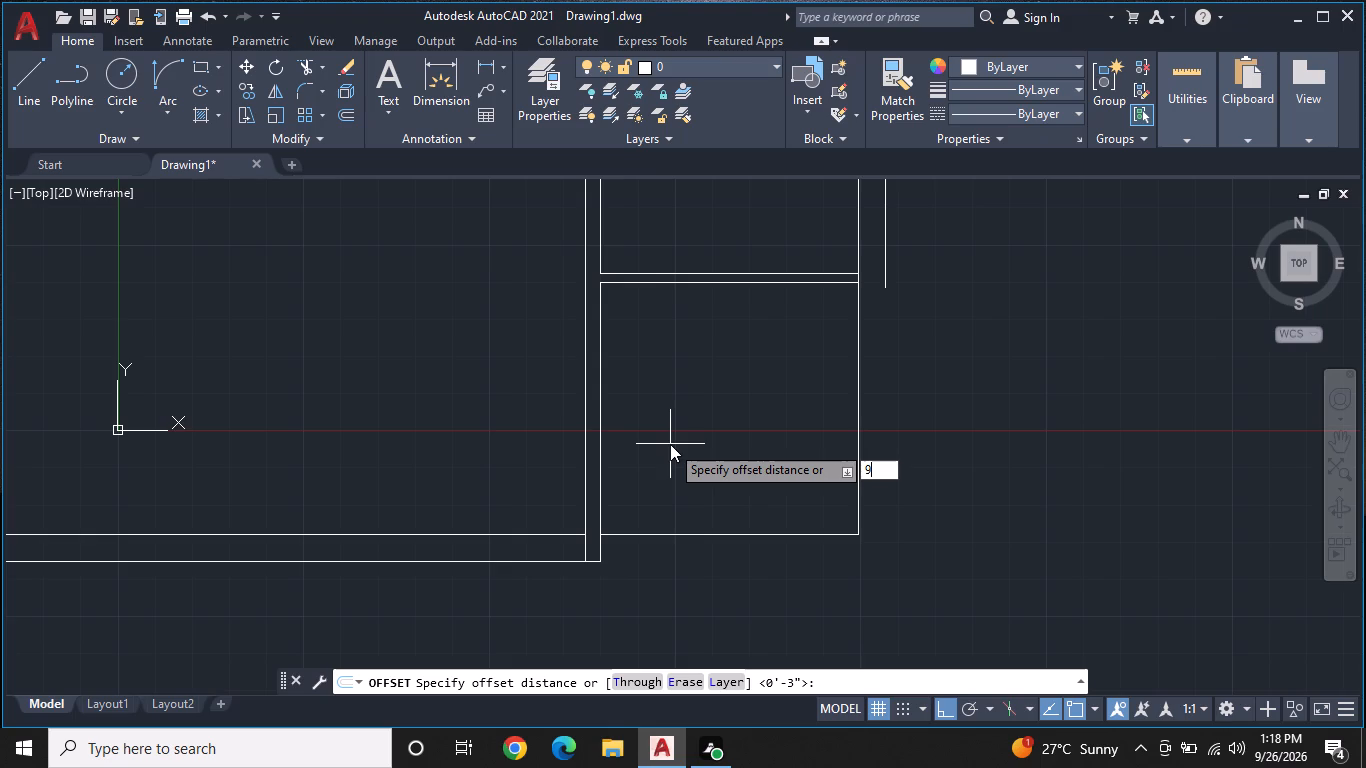
key(shift+quotedbl)
key(Return)
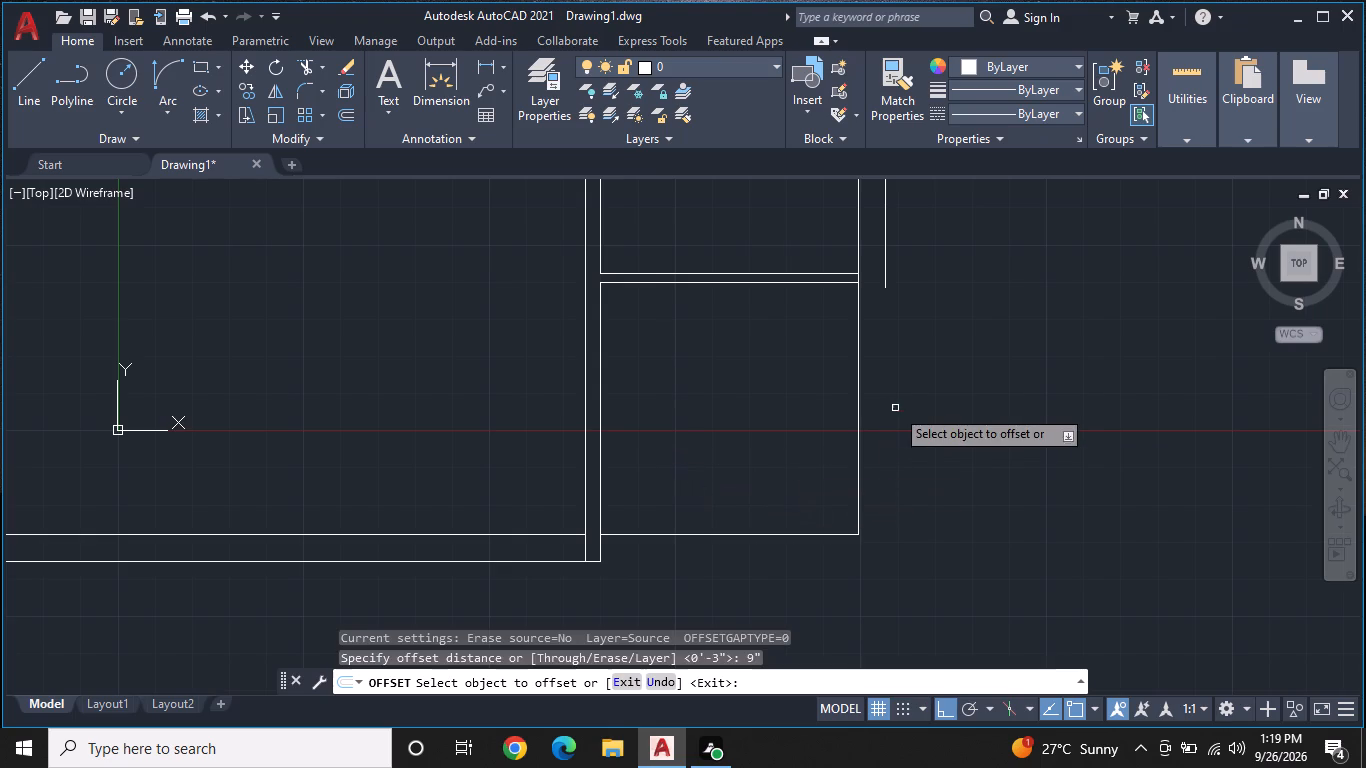
click(858, 454)
click(909, 446)
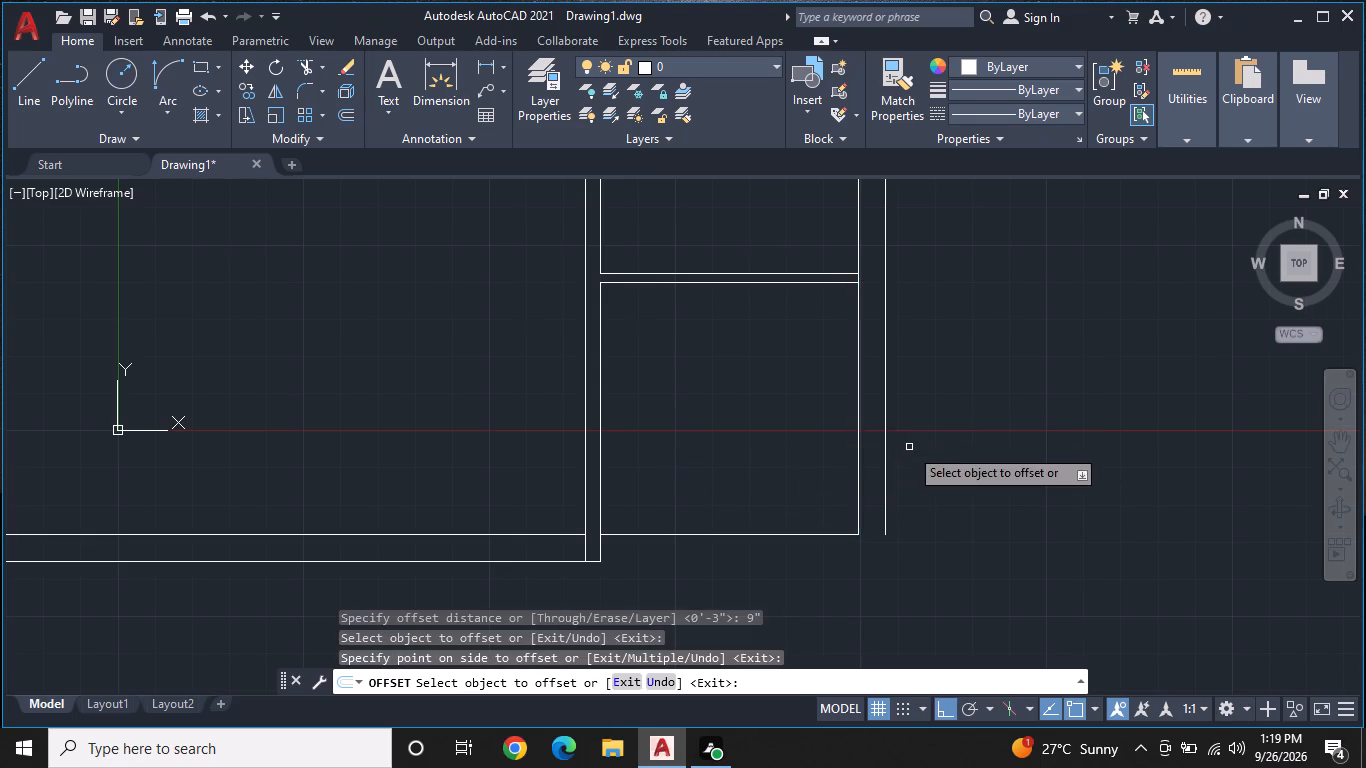
middle_drag(909, 447, 924, 394)
click(765, 480)
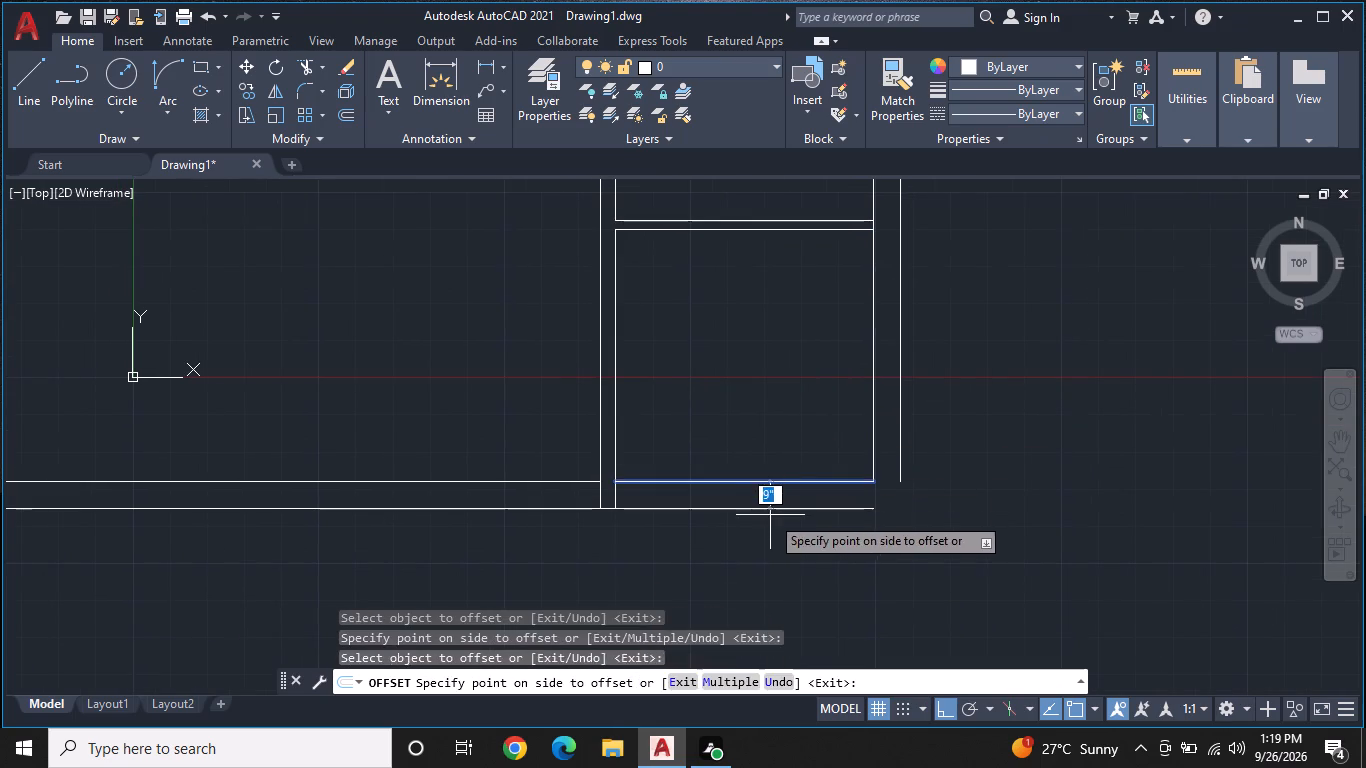
click(771, 536)
middle_drag(851, 518, 748, 505)
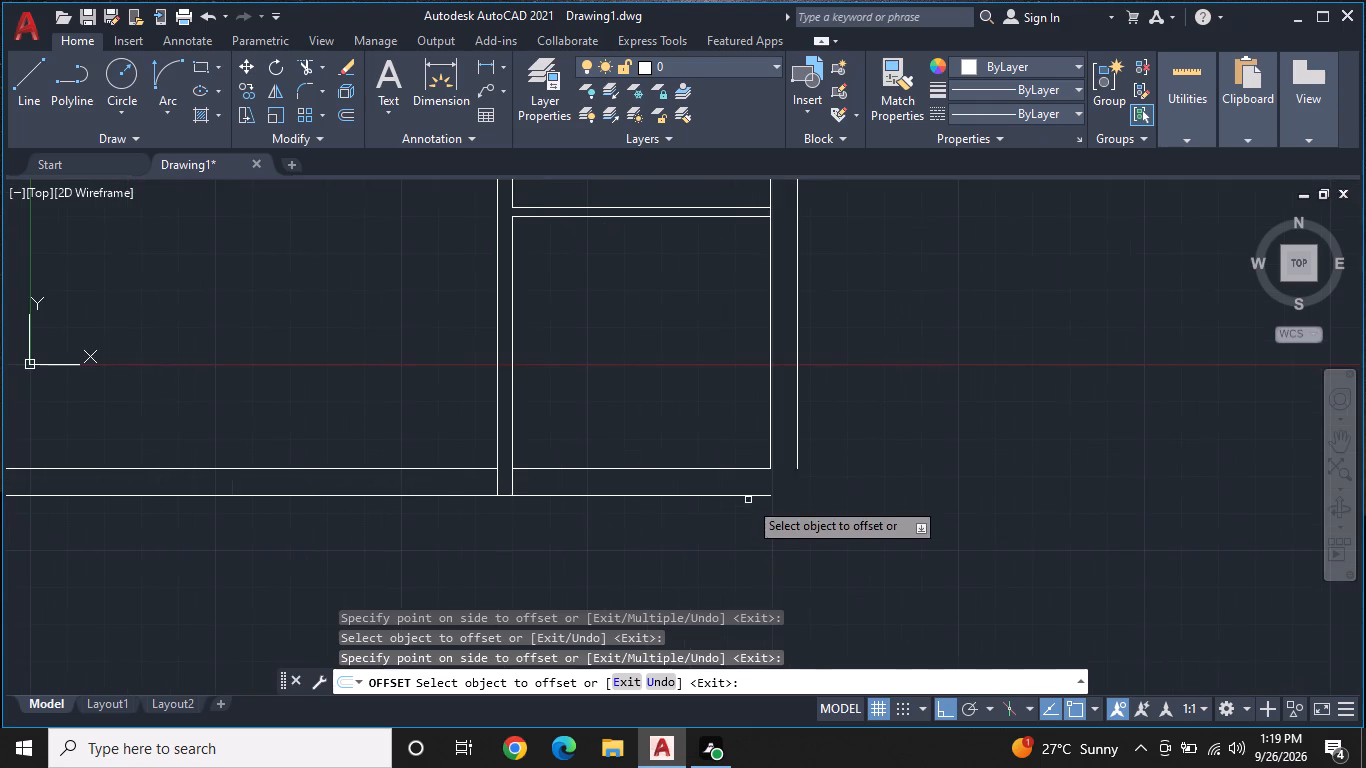
key(Escape)
Fillet the lower room's outer bottom and outer right wall lines into a sharp corner with zero radius.
scroll(748, 490, down, 1)
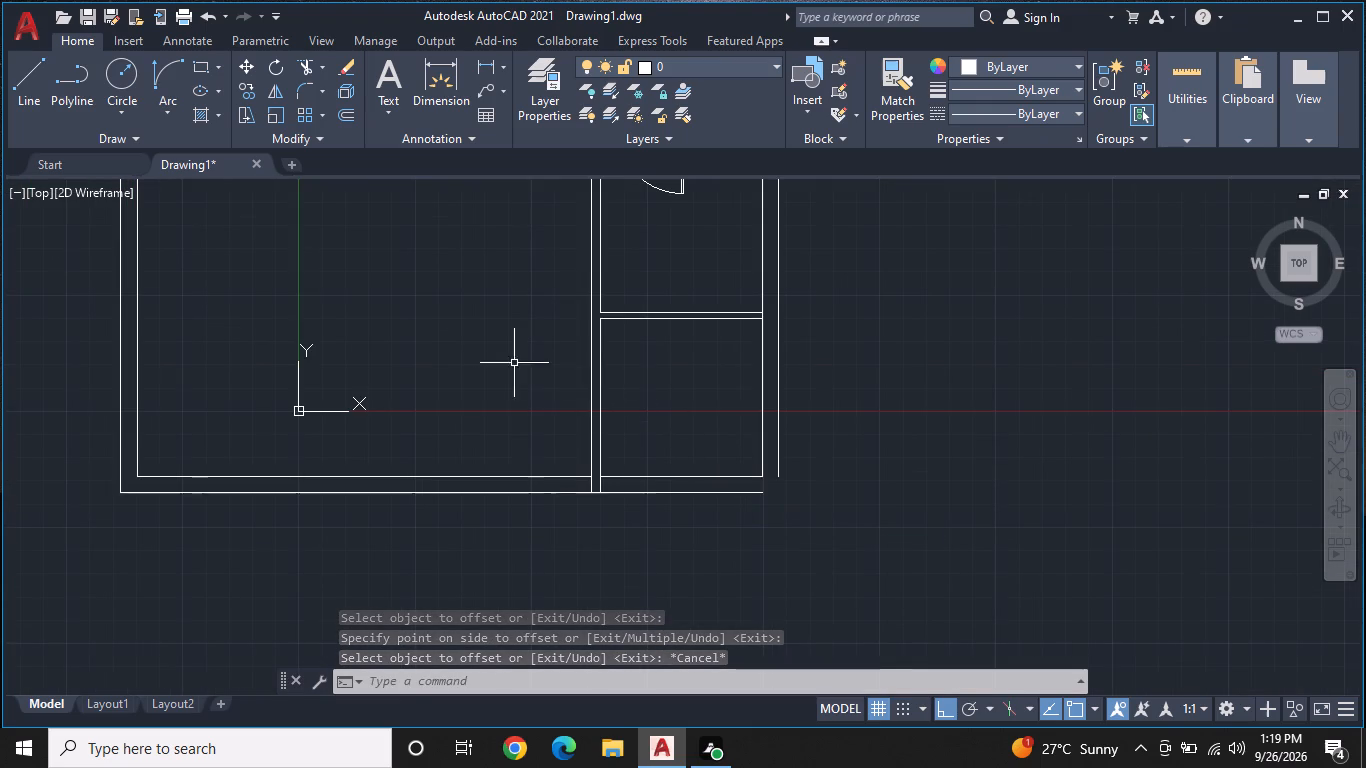
click(297, 84)
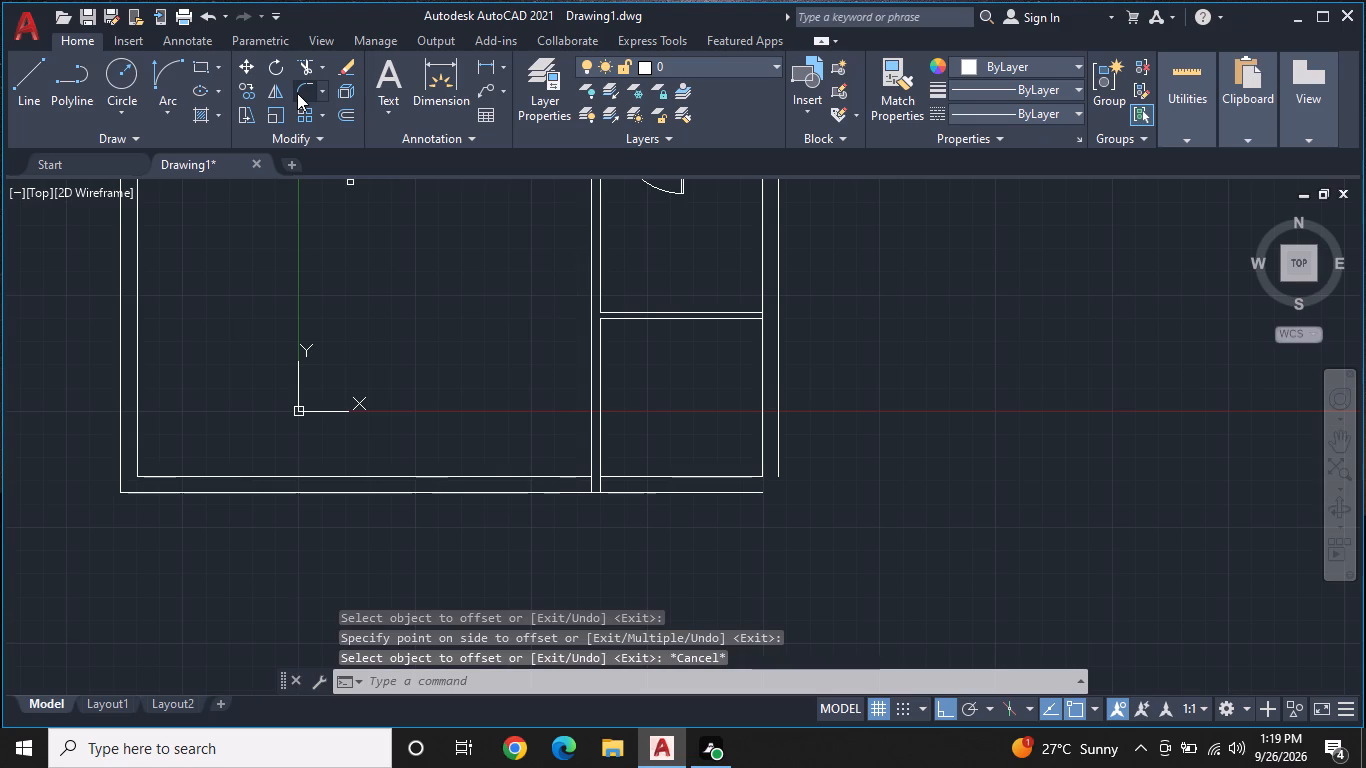
click(308, 96)
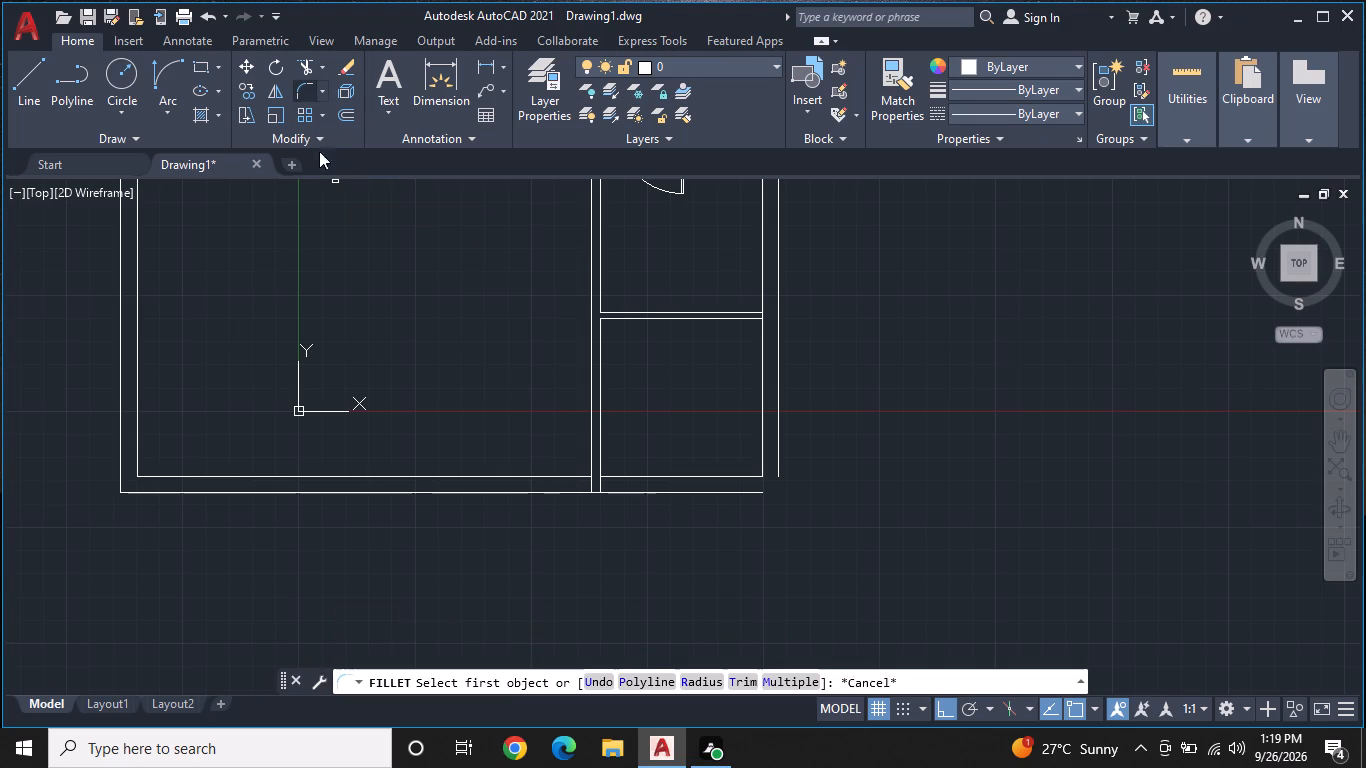
click(723, 497)
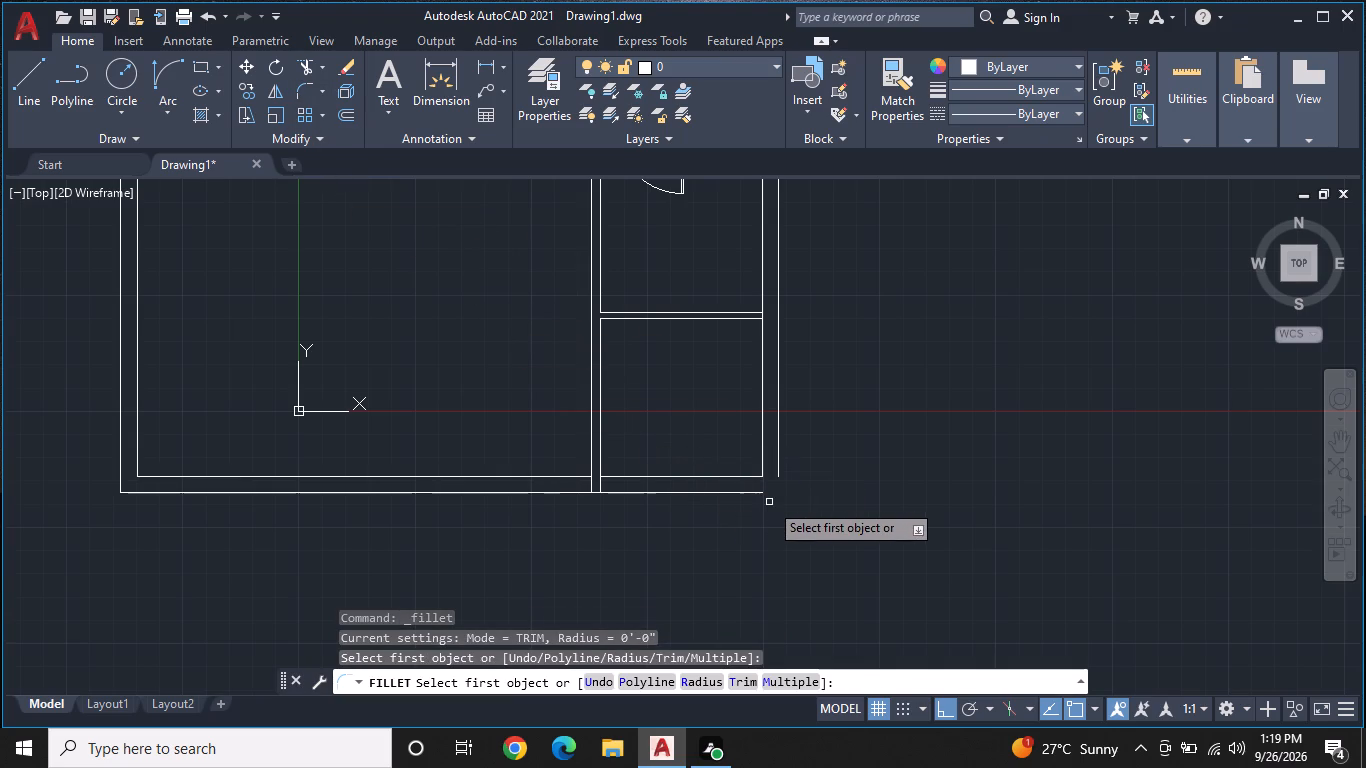
click(762, 494)
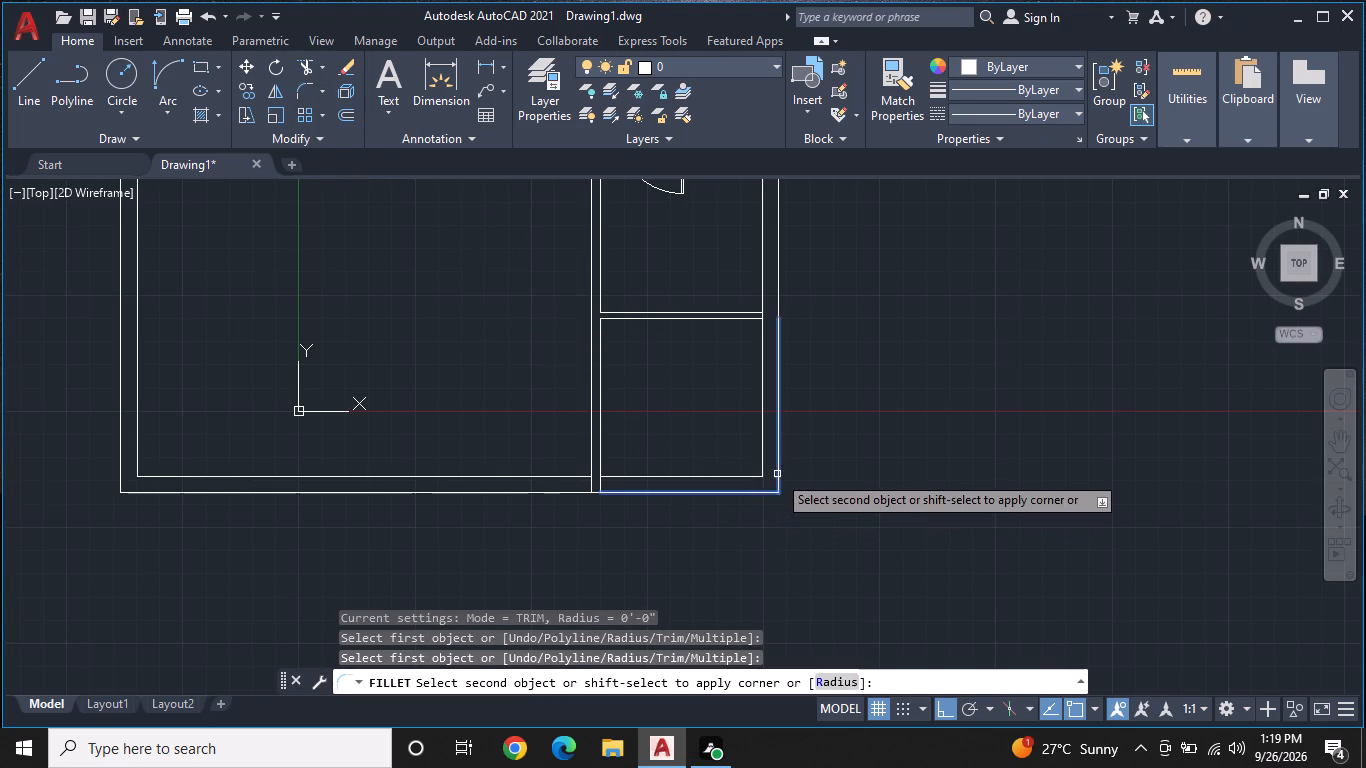
click(777, 474)
middle_drag(754, 524, 820, 525)
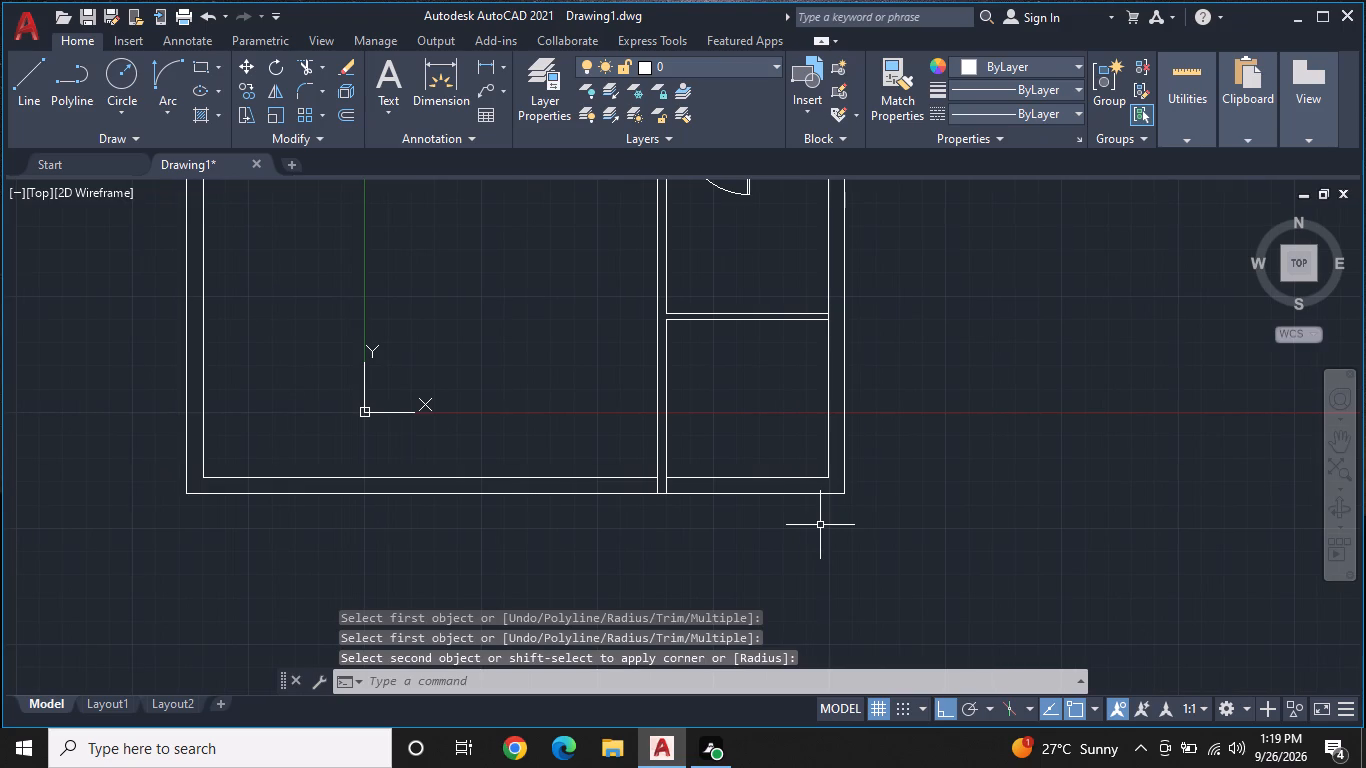
key(Escape)
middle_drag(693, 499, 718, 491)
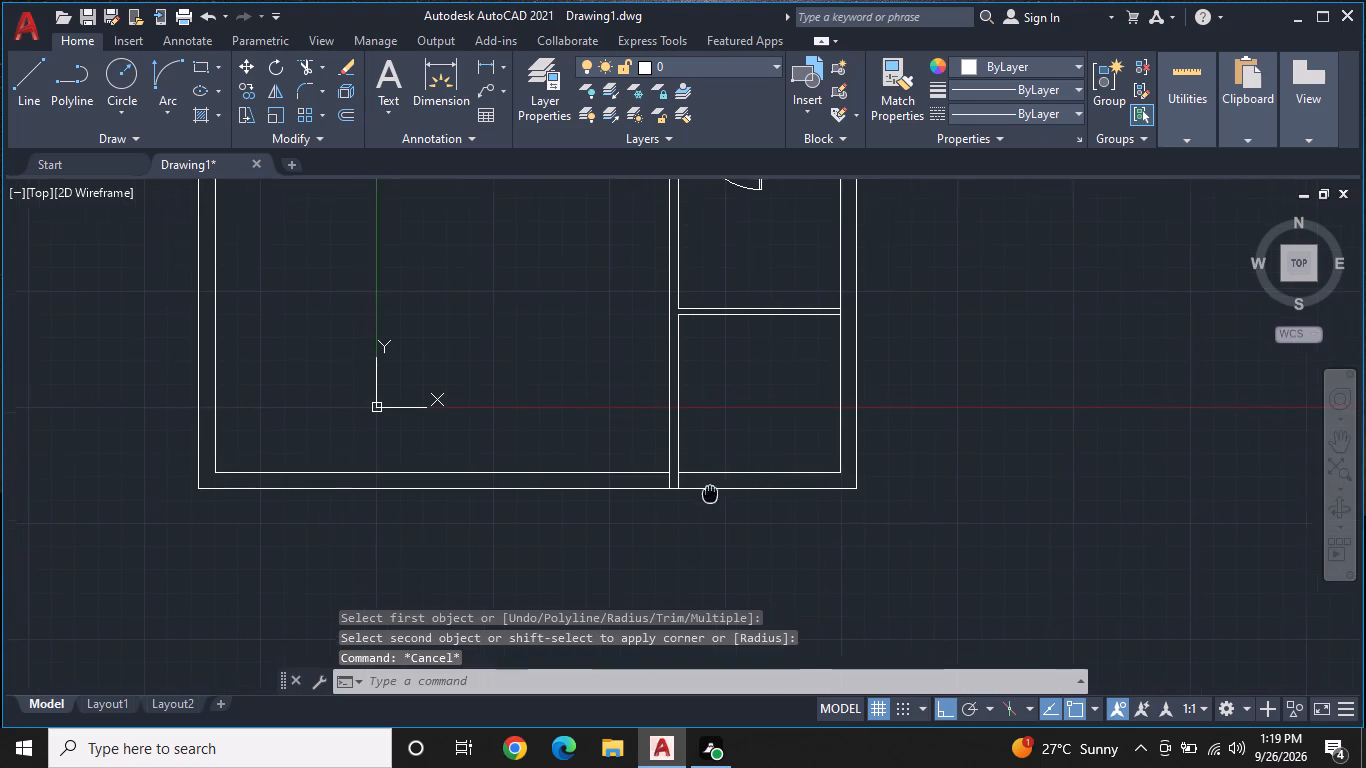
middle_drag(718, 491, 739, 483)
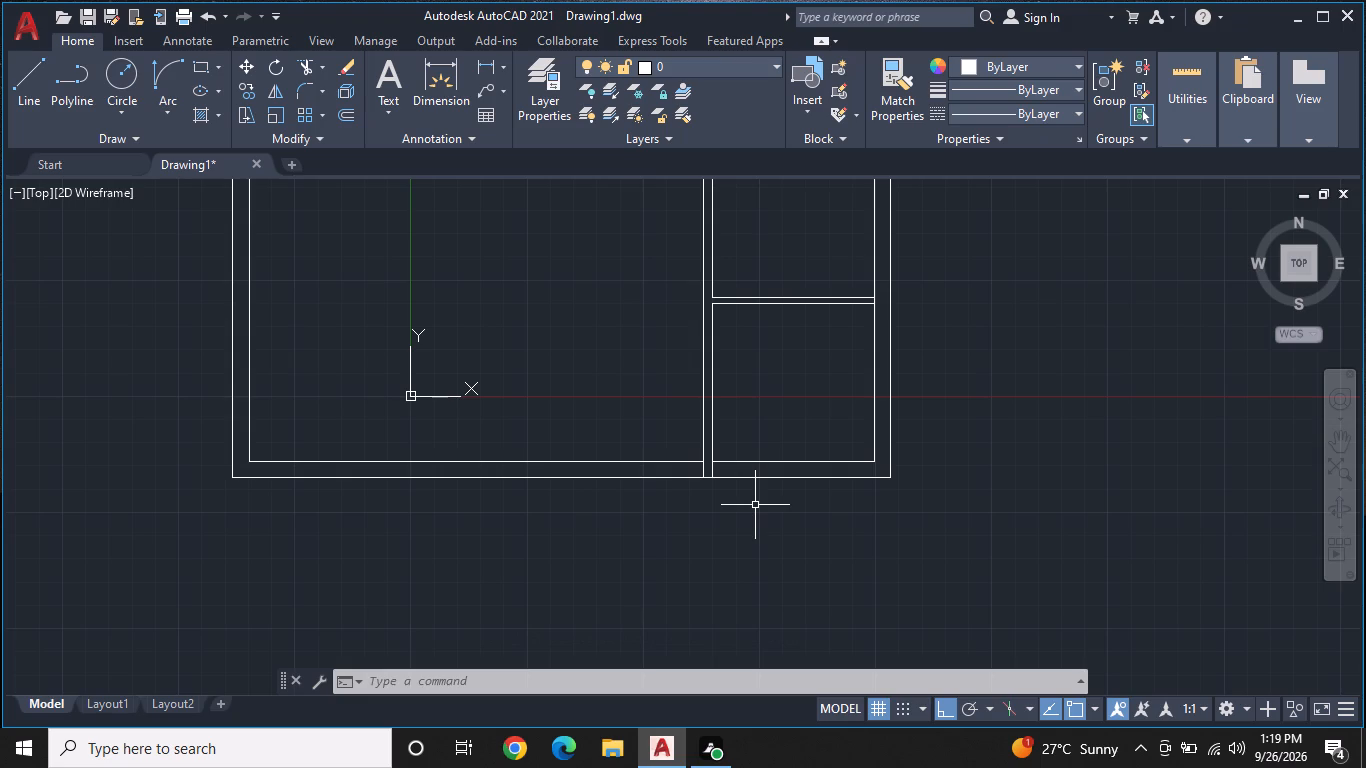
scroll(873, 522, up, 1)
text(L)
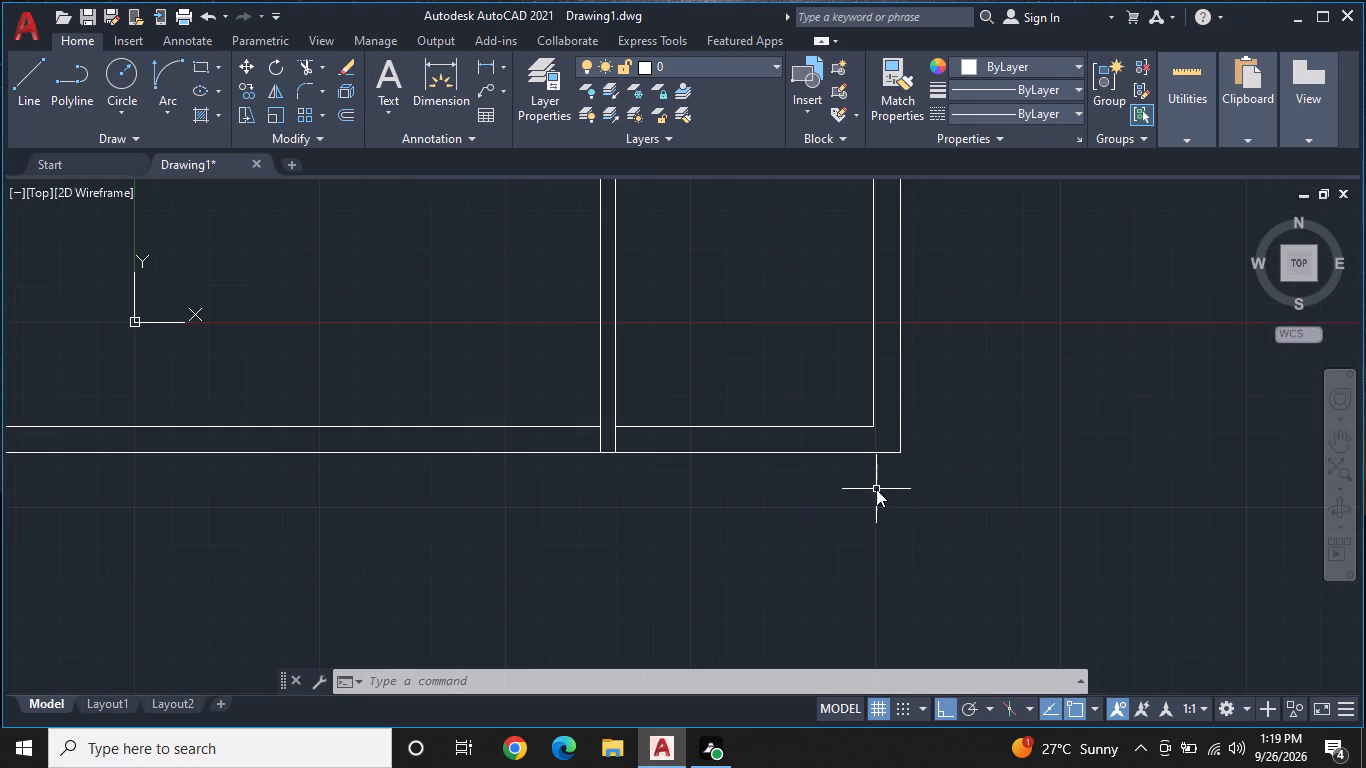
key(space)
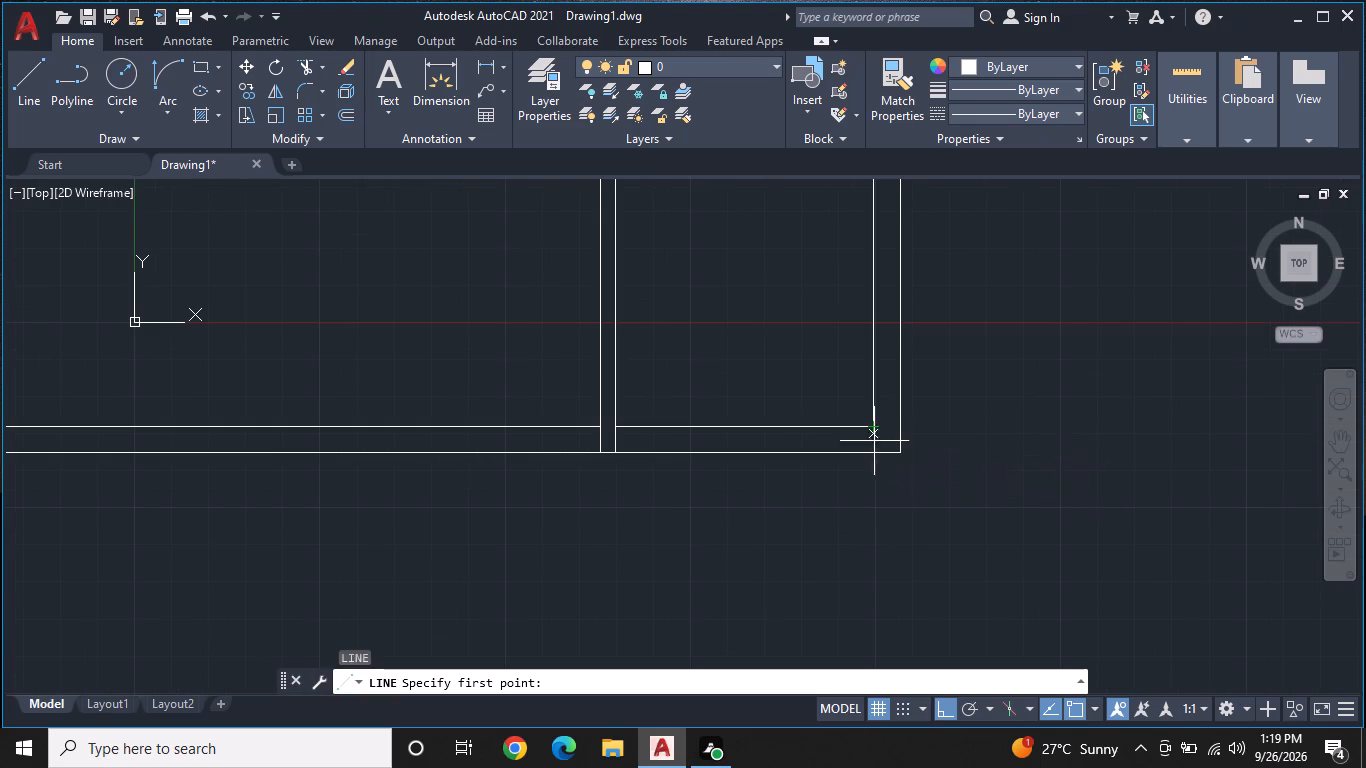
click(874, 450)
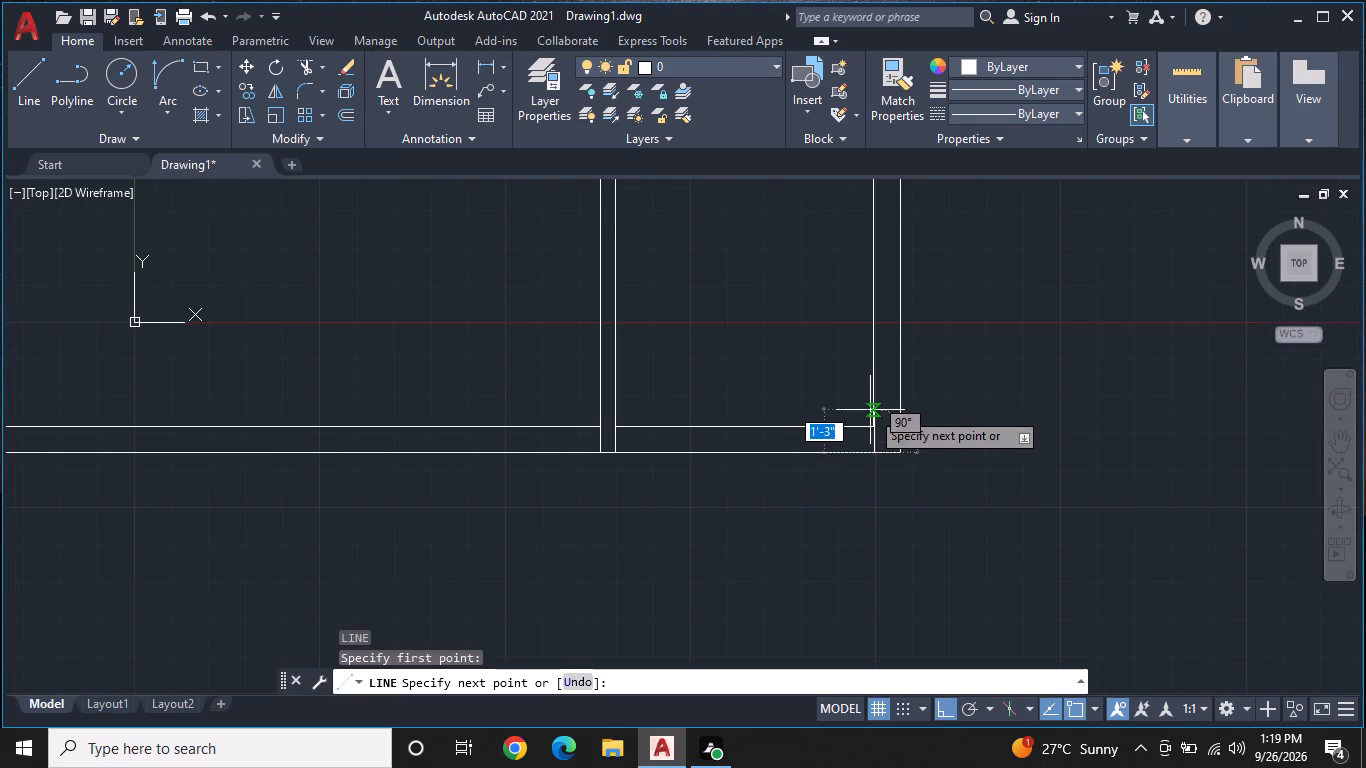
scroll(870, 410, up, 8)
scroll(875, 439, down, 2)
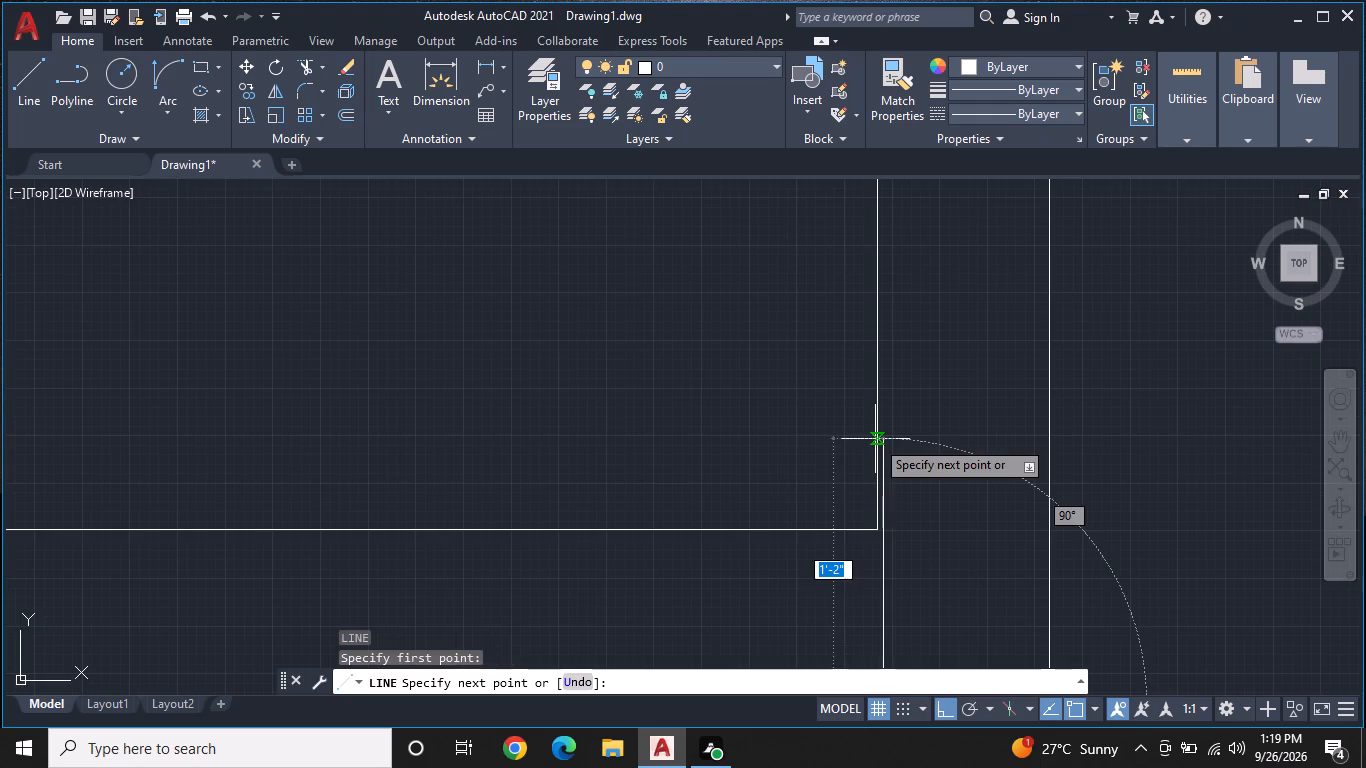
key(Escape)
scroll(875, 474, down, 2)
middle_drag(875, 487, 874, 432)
Draw a line from the lower room's inner bottom-right corner down across the wall, continuing 5'5" below its outer line.
text(L)
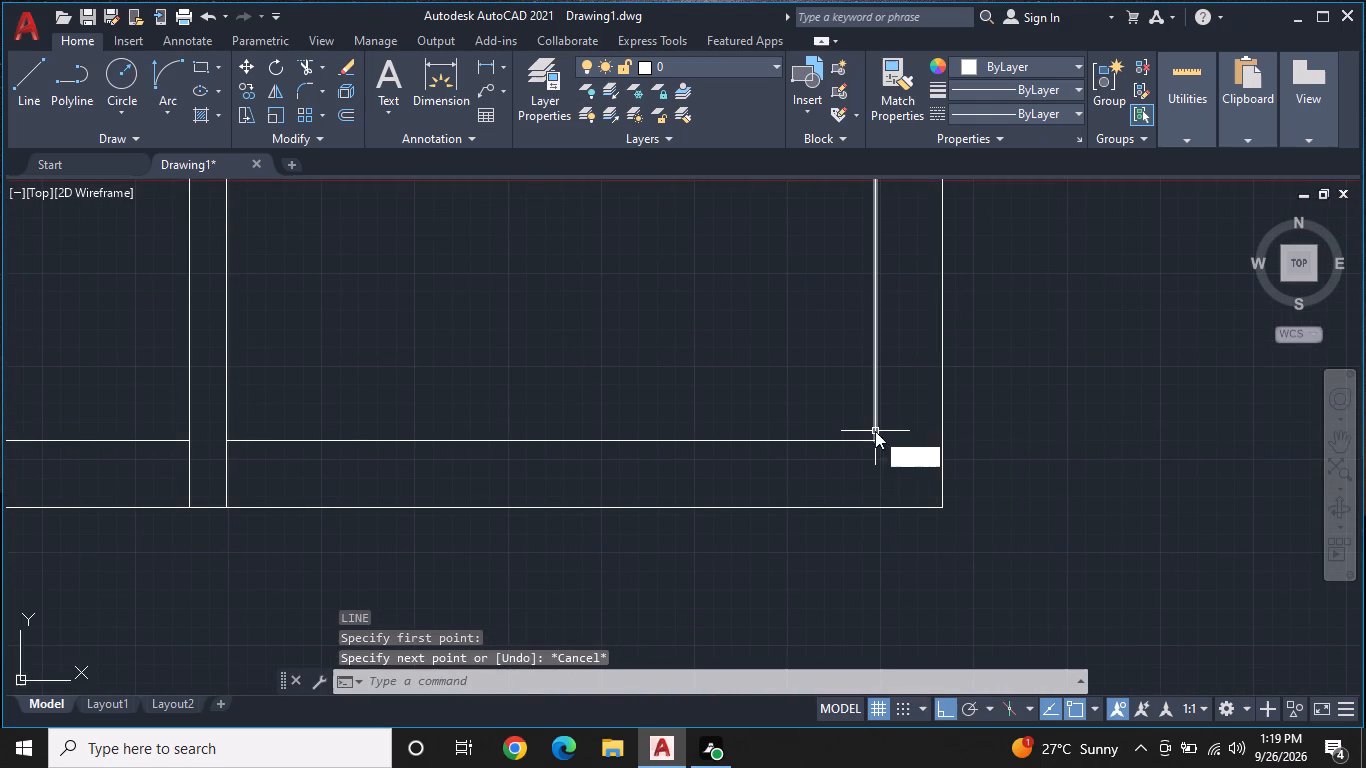
key(space)
click(875, 444)
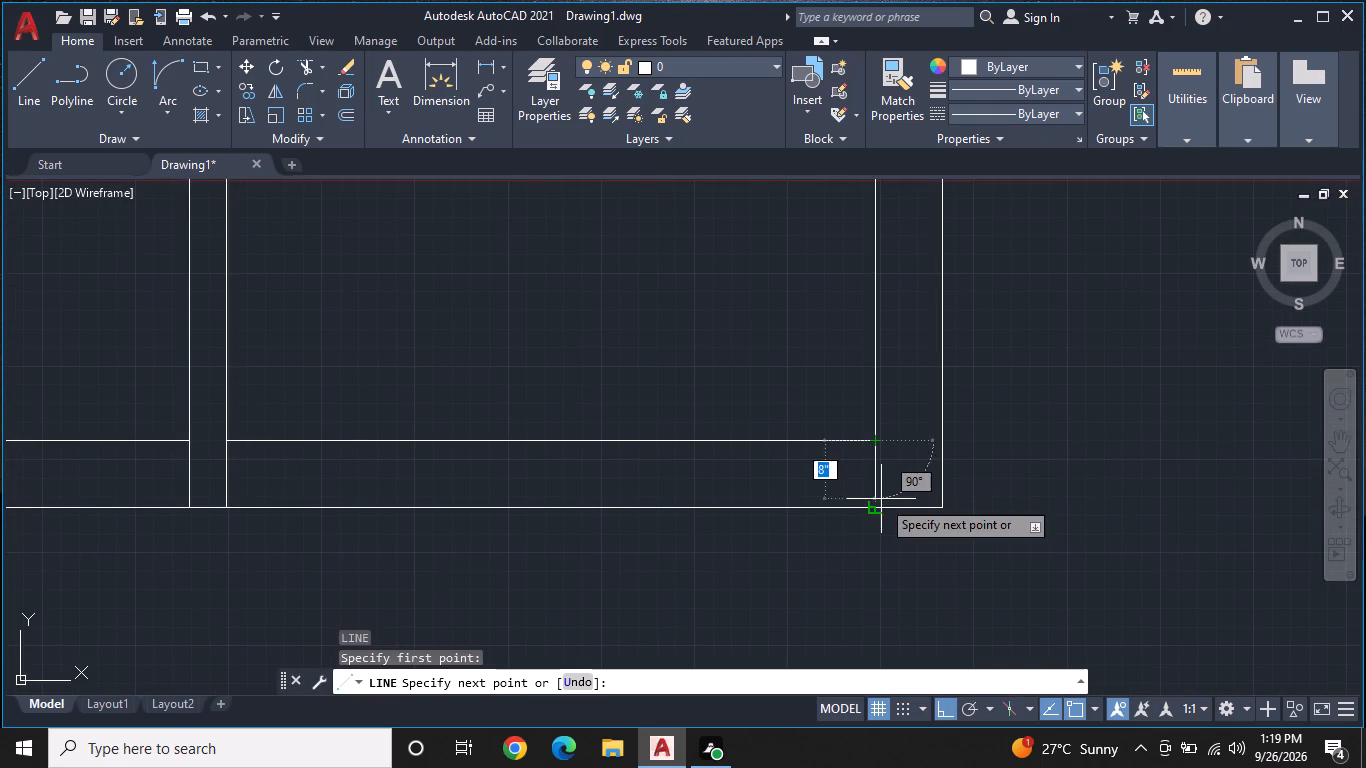
click(881, 509)
middle_drag(881, 508, 867, 416)
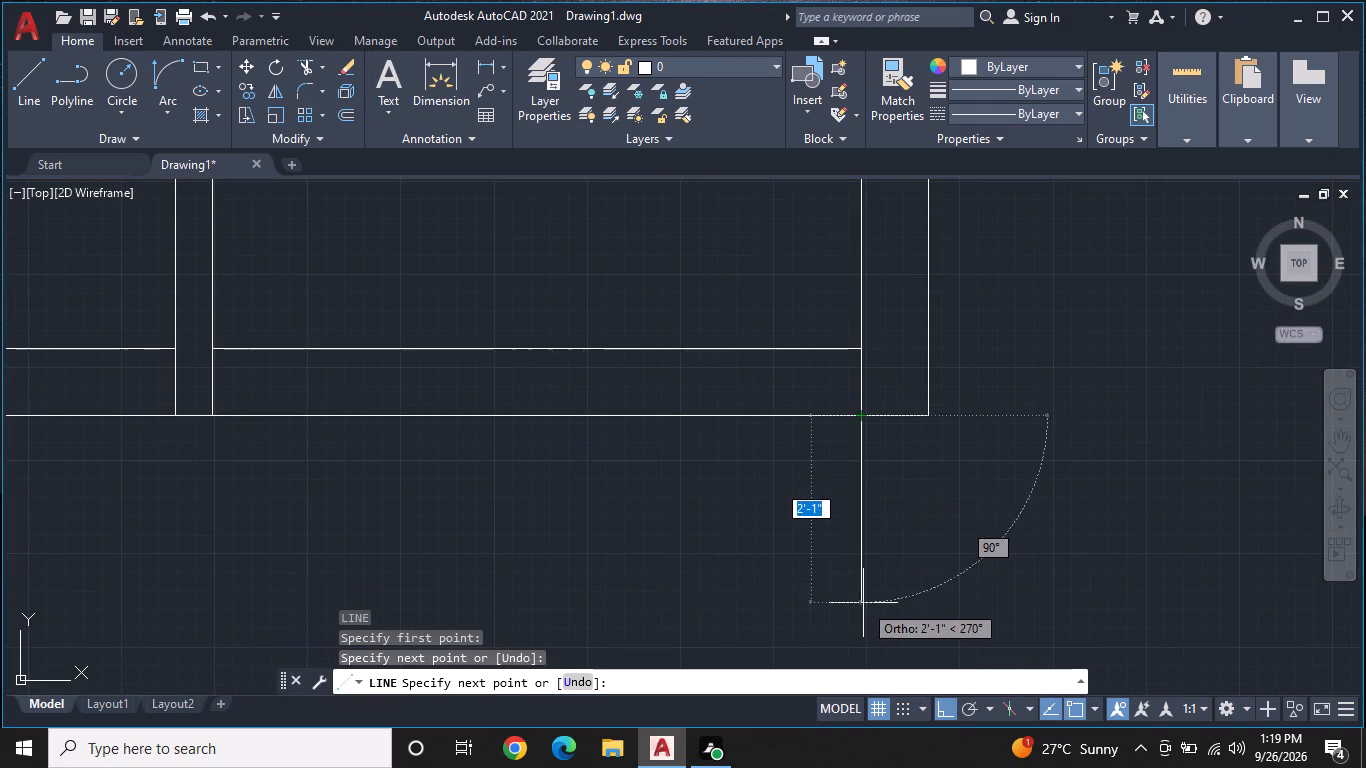
middle_drag(862, 532, 863, 463)
scroll(863, 463, down, 2)
key(5)
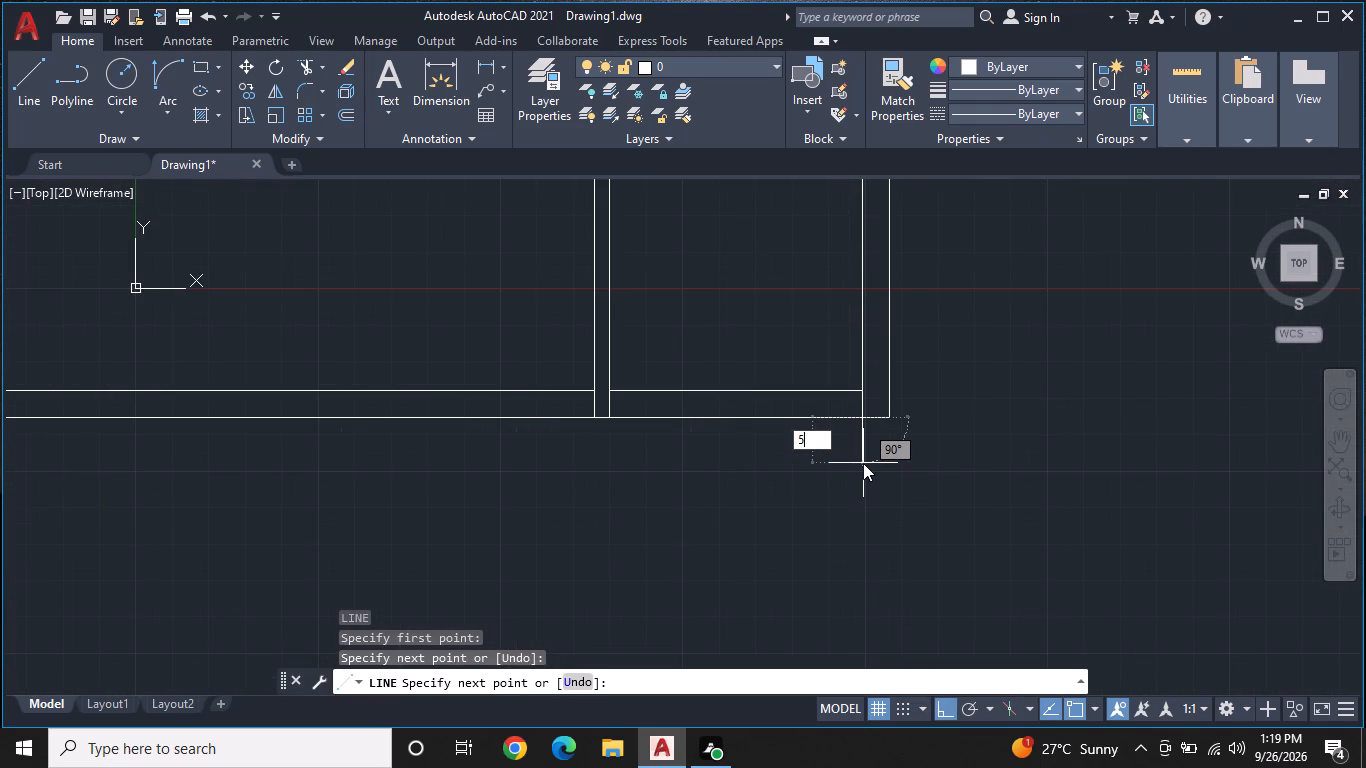
text('5")
key(Return)
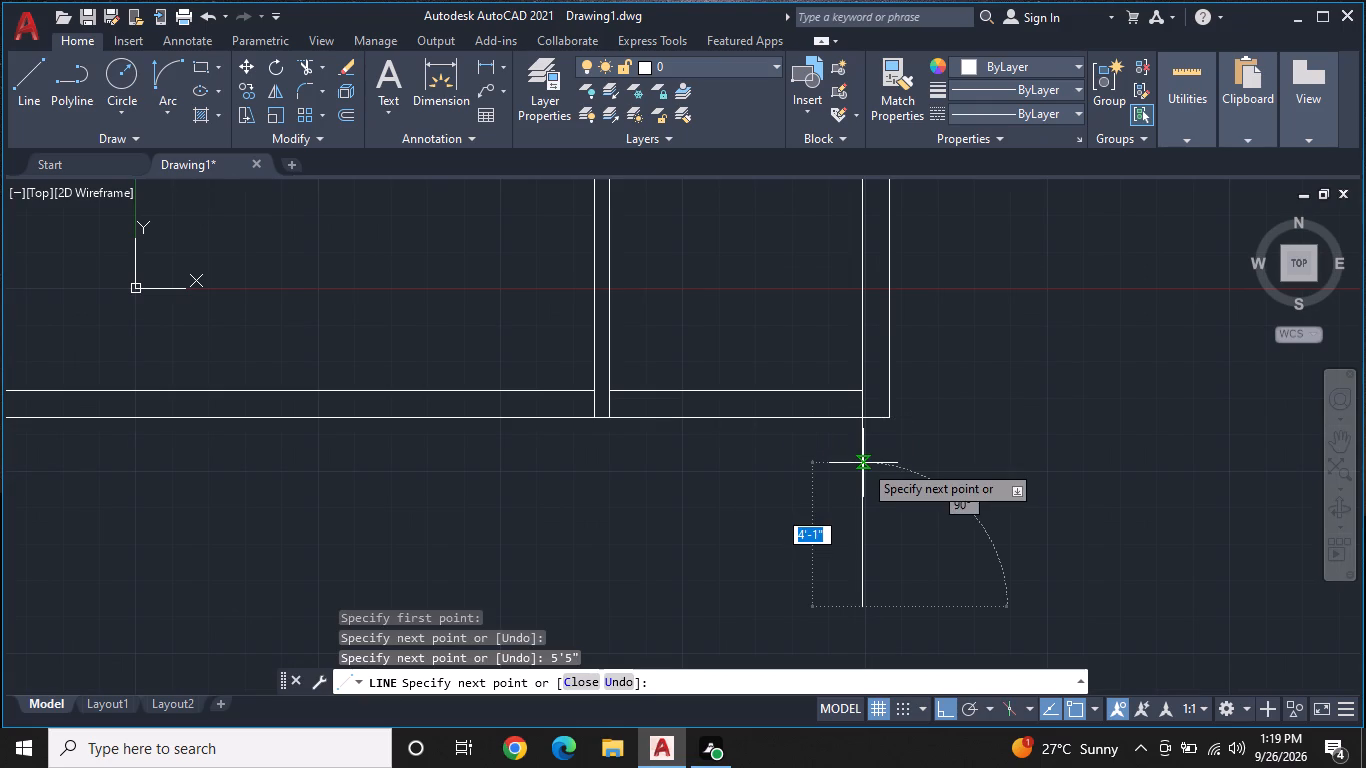
Continue the line 8'10" left and up to the outer bottom wall line, closing the new room's outline.
scroll(863, 463, down, 1)
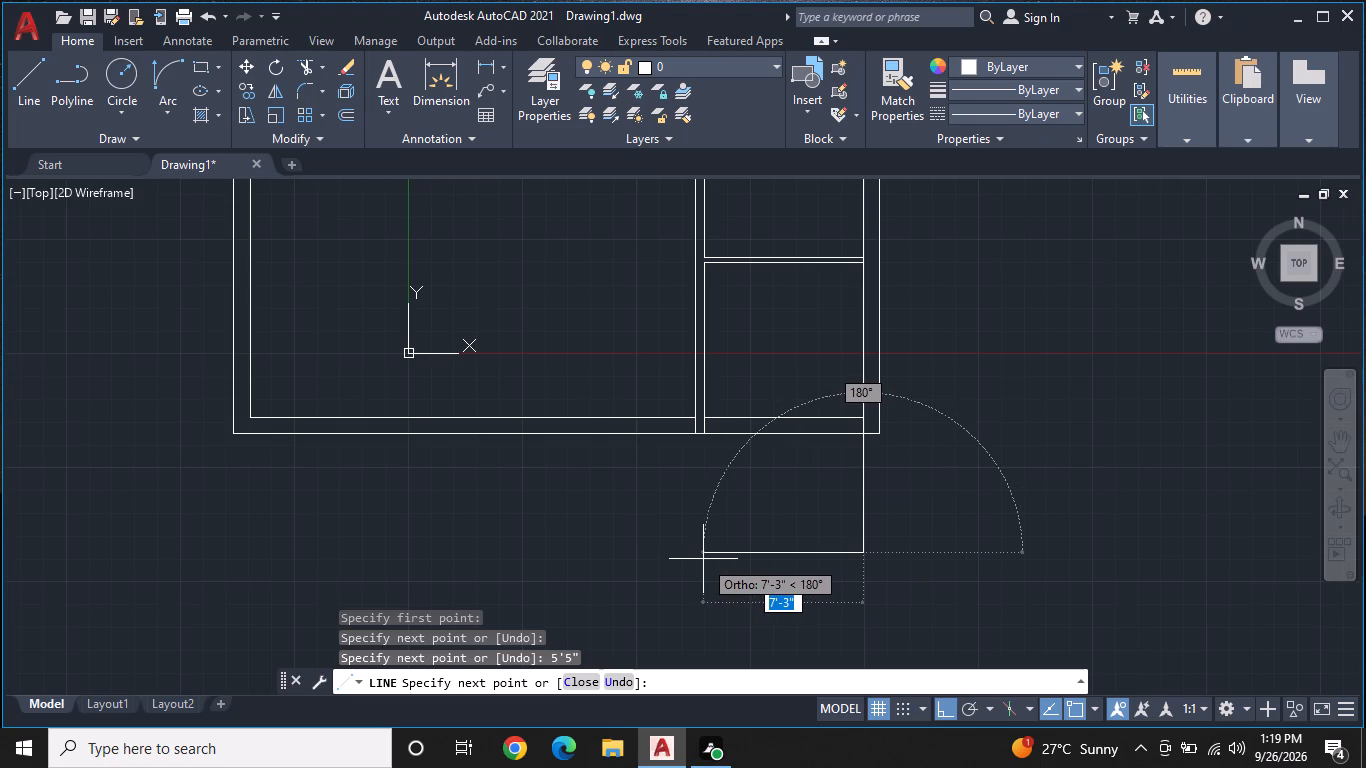
key(8)
key(apostrophe)
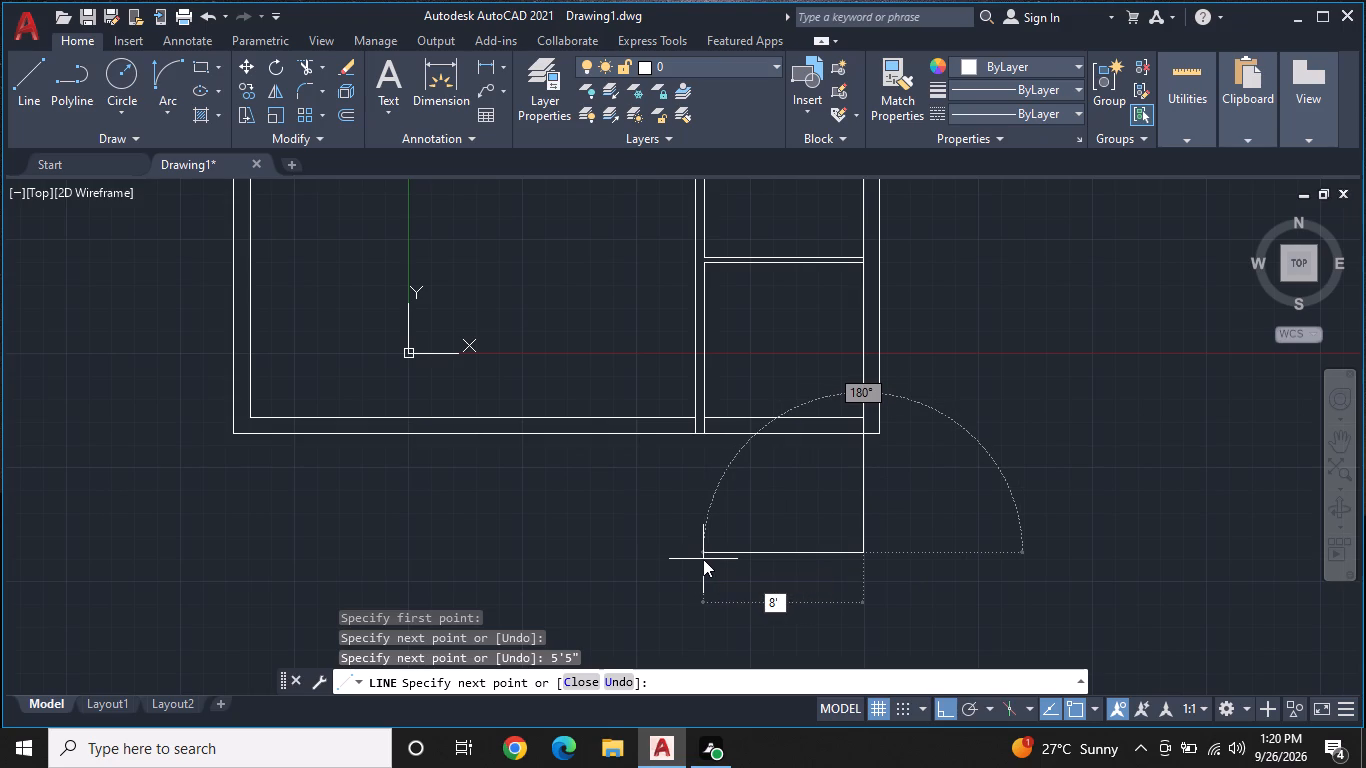
text(10")
key(Return)
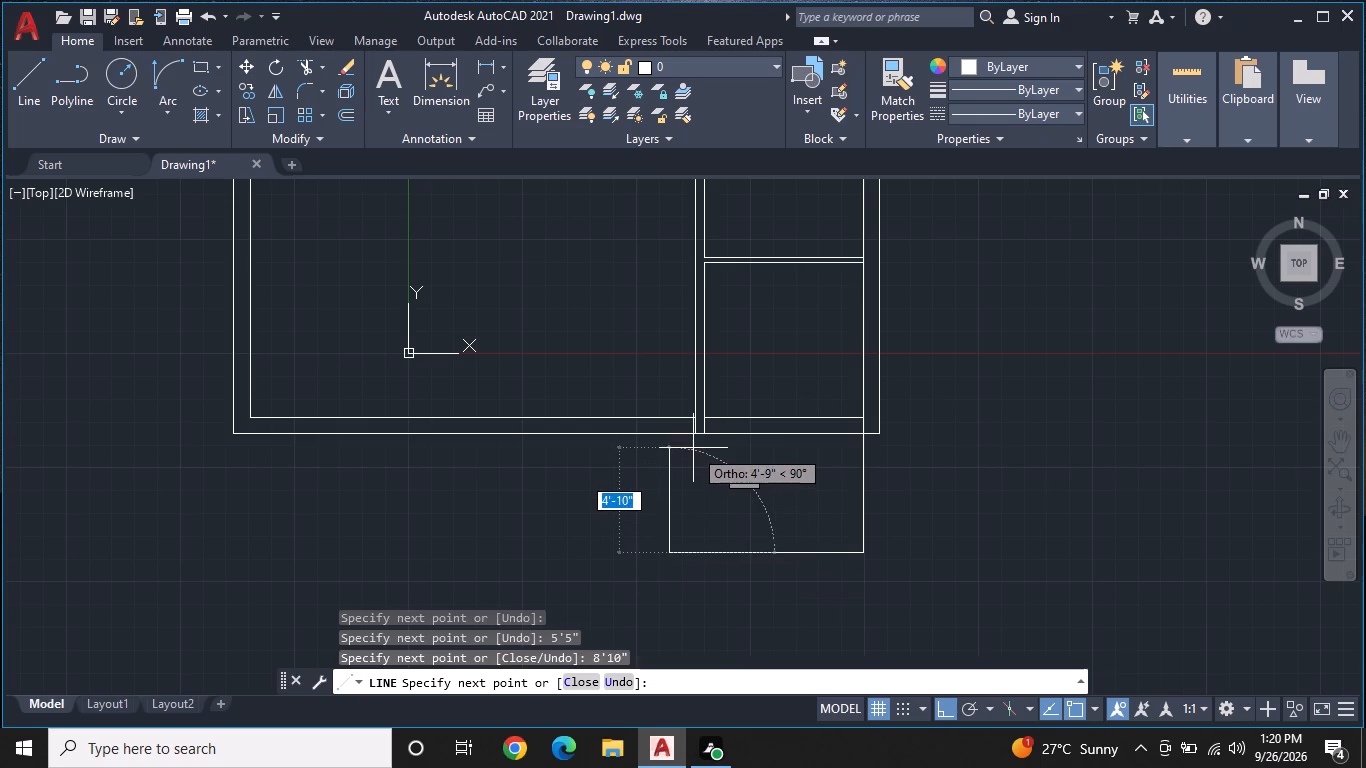
middle_drag(692, 447, 718, 479)
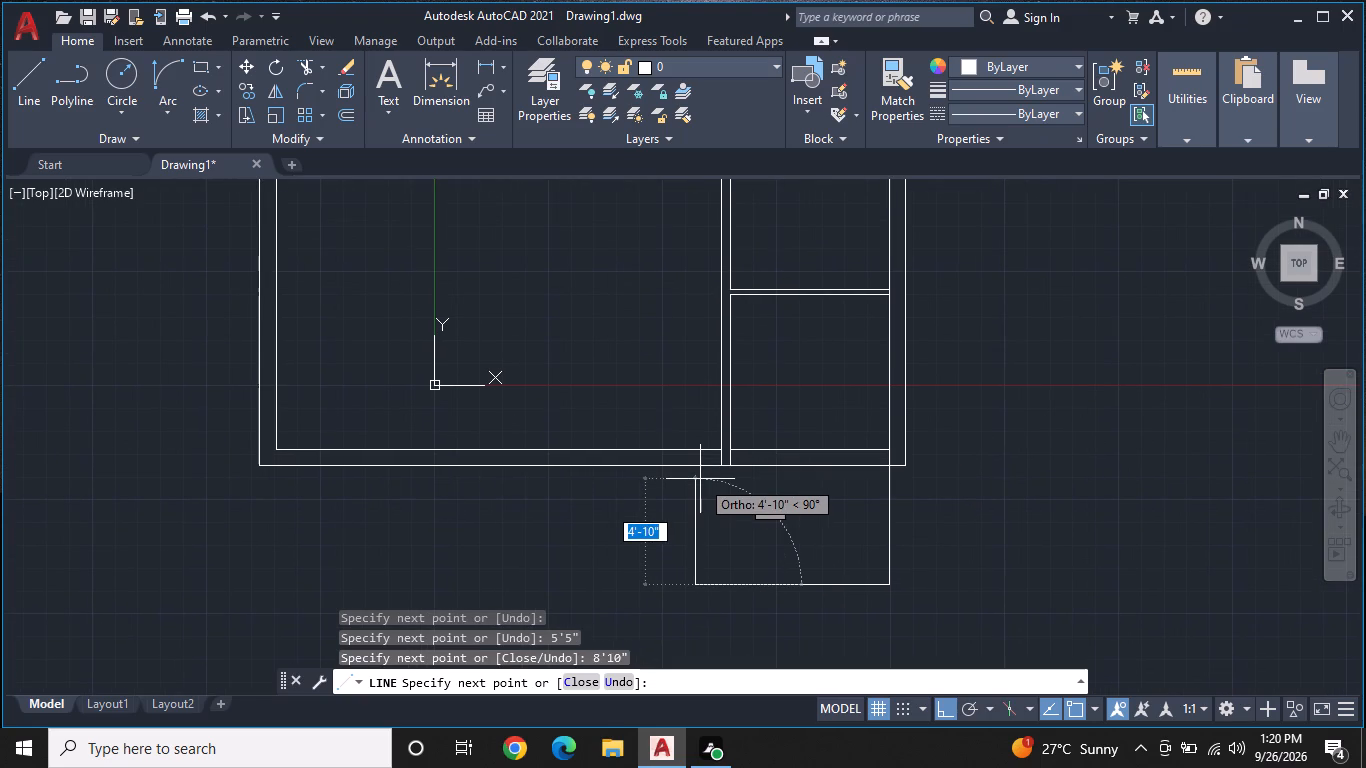
scroll(700, 472, up, 1)
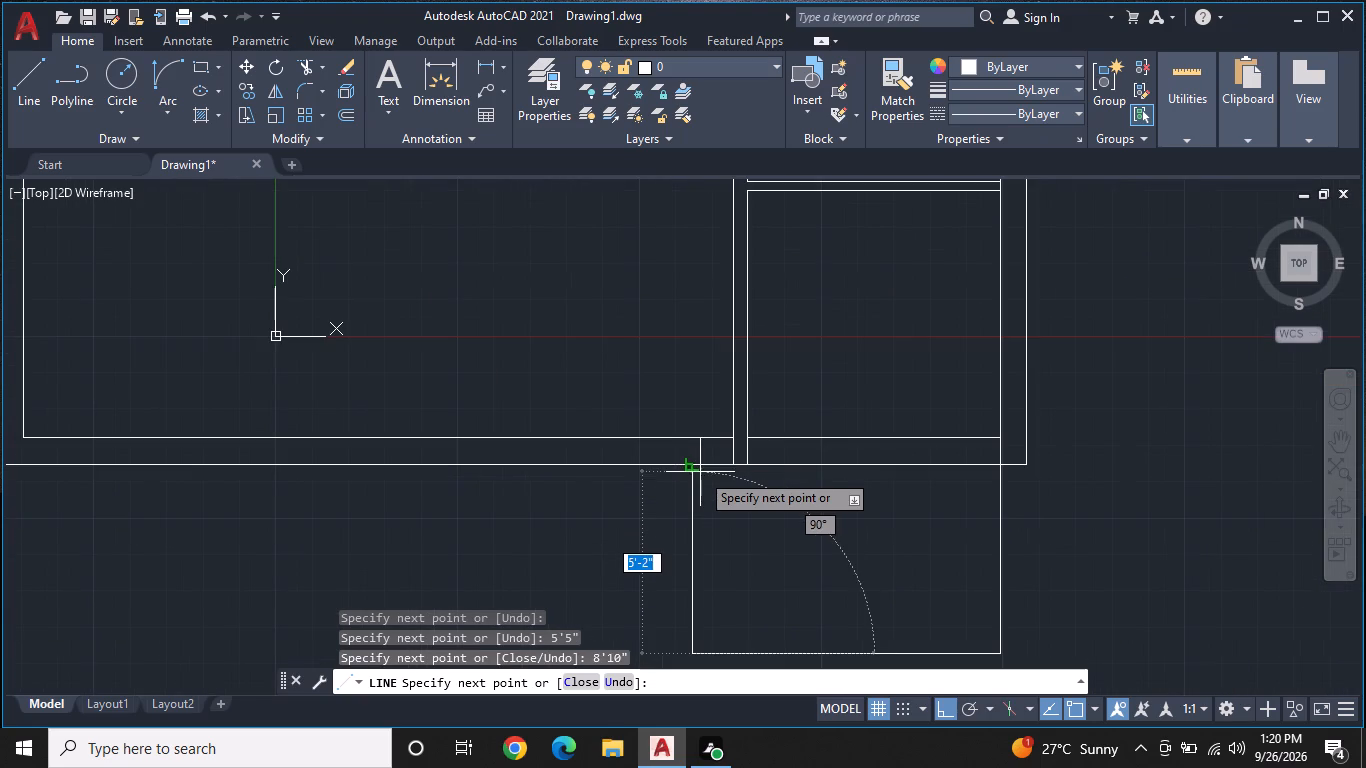
click(691, 466)
key(Escape)
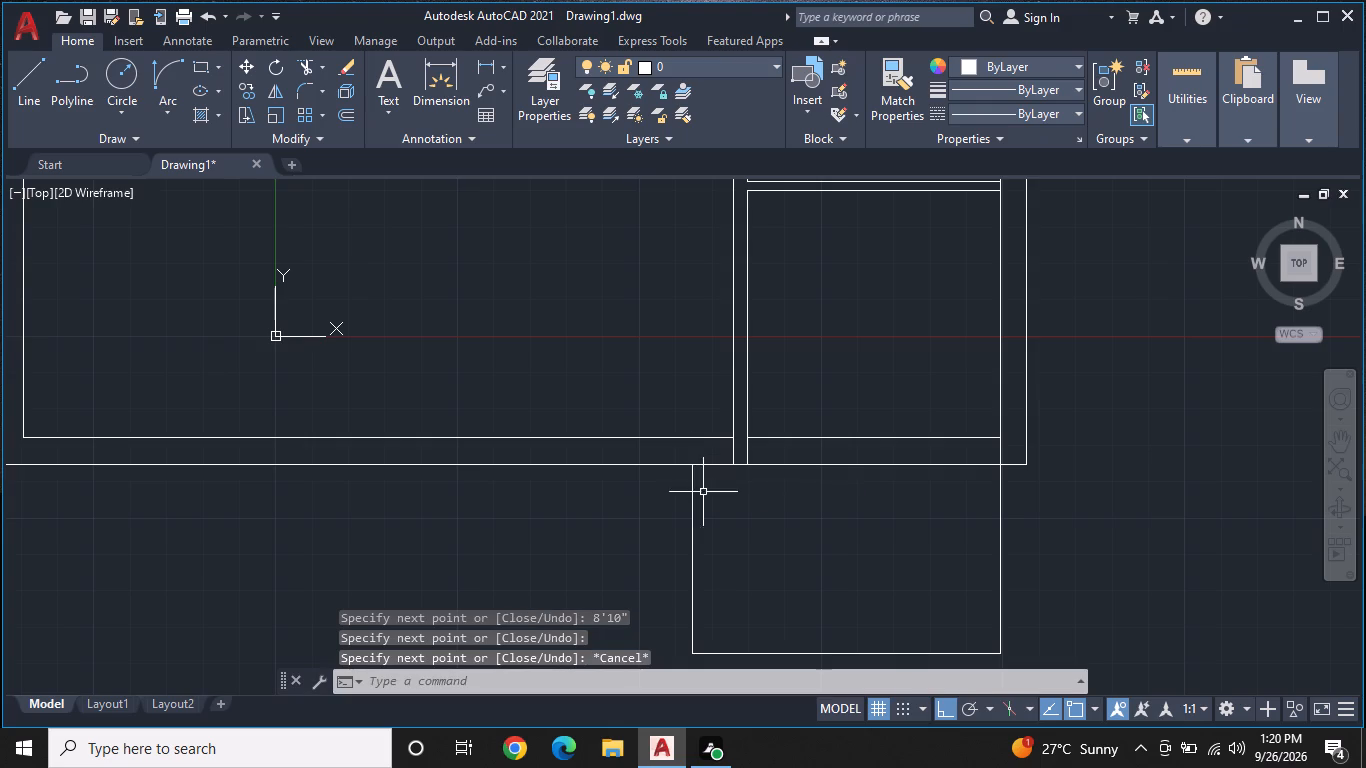
Offset the new 8'10" by 5'5" room's left, bottom and right wall lines 9" outward.
scroll(707, 501, down, 1)
middle_drag(708, 507, 762, 447)
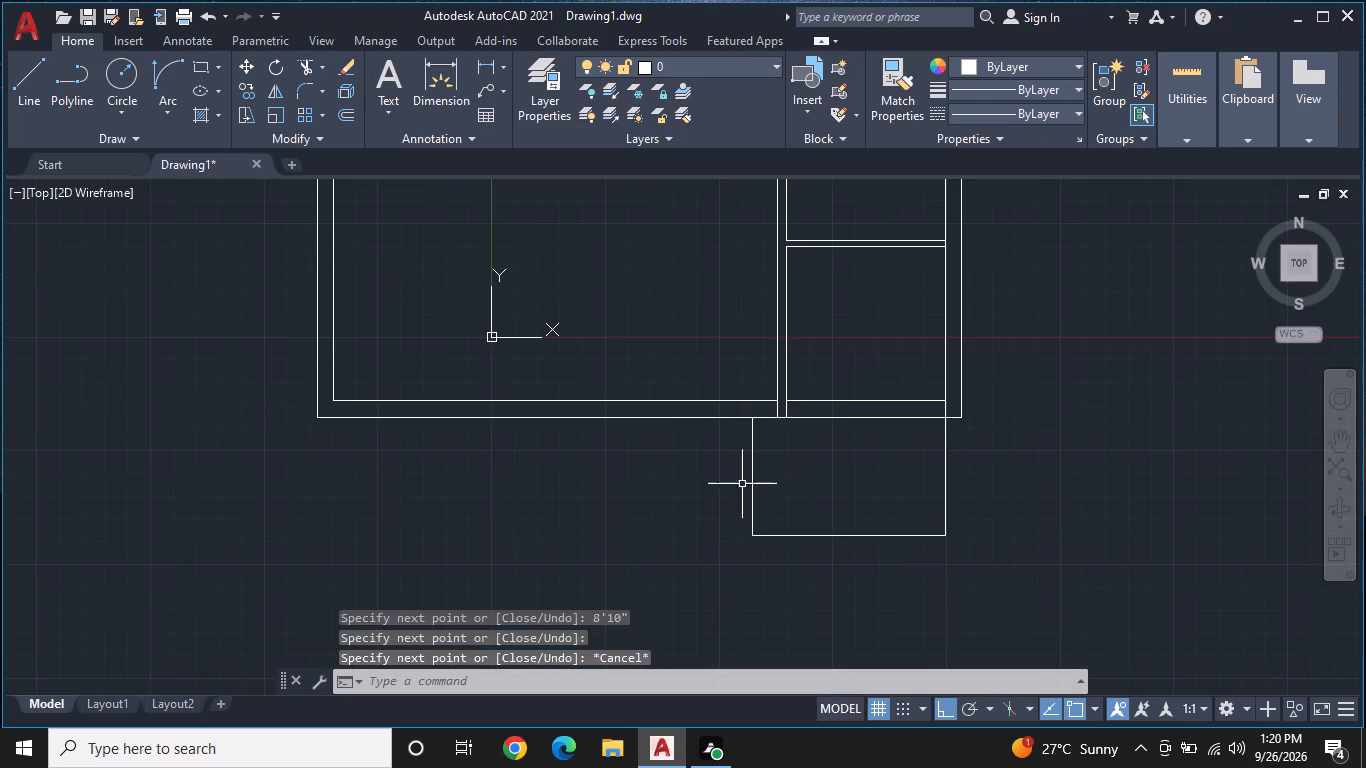
click(346, 120)
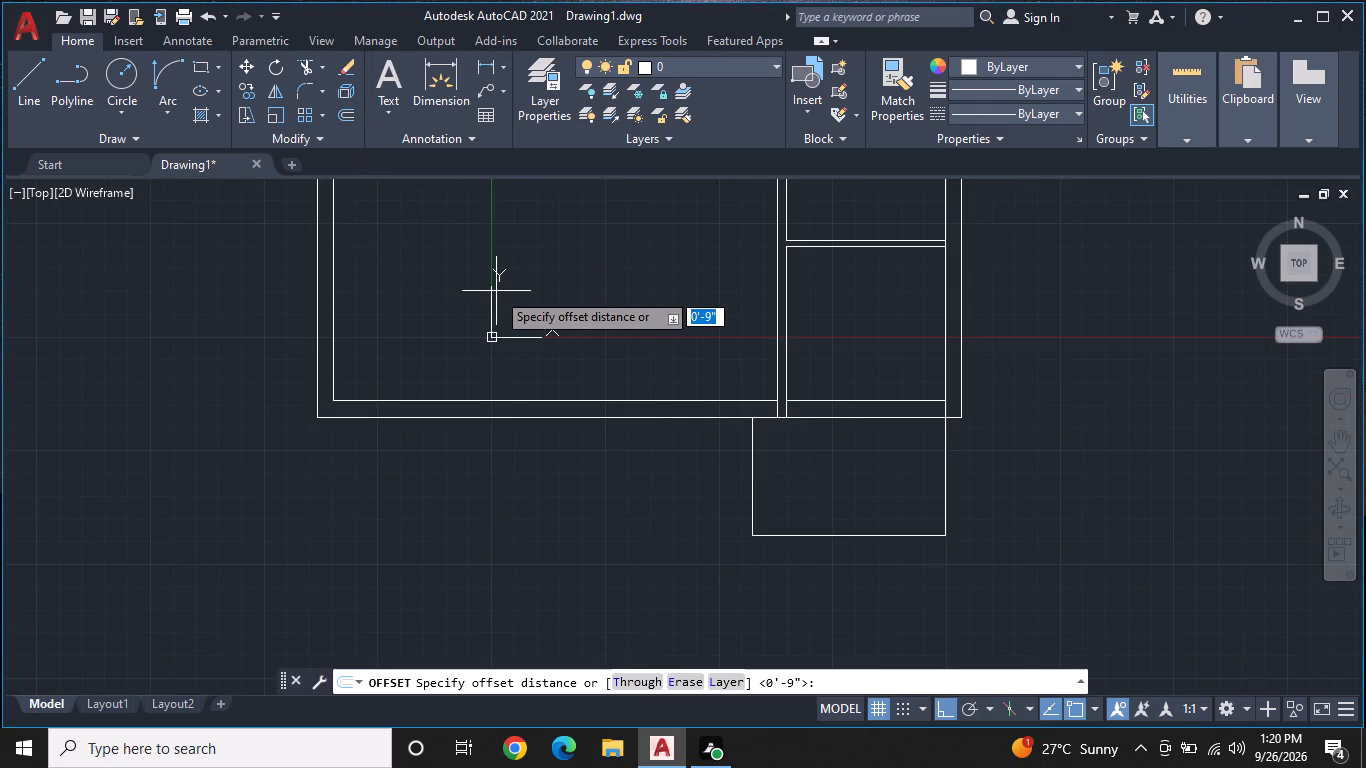
key(Return)
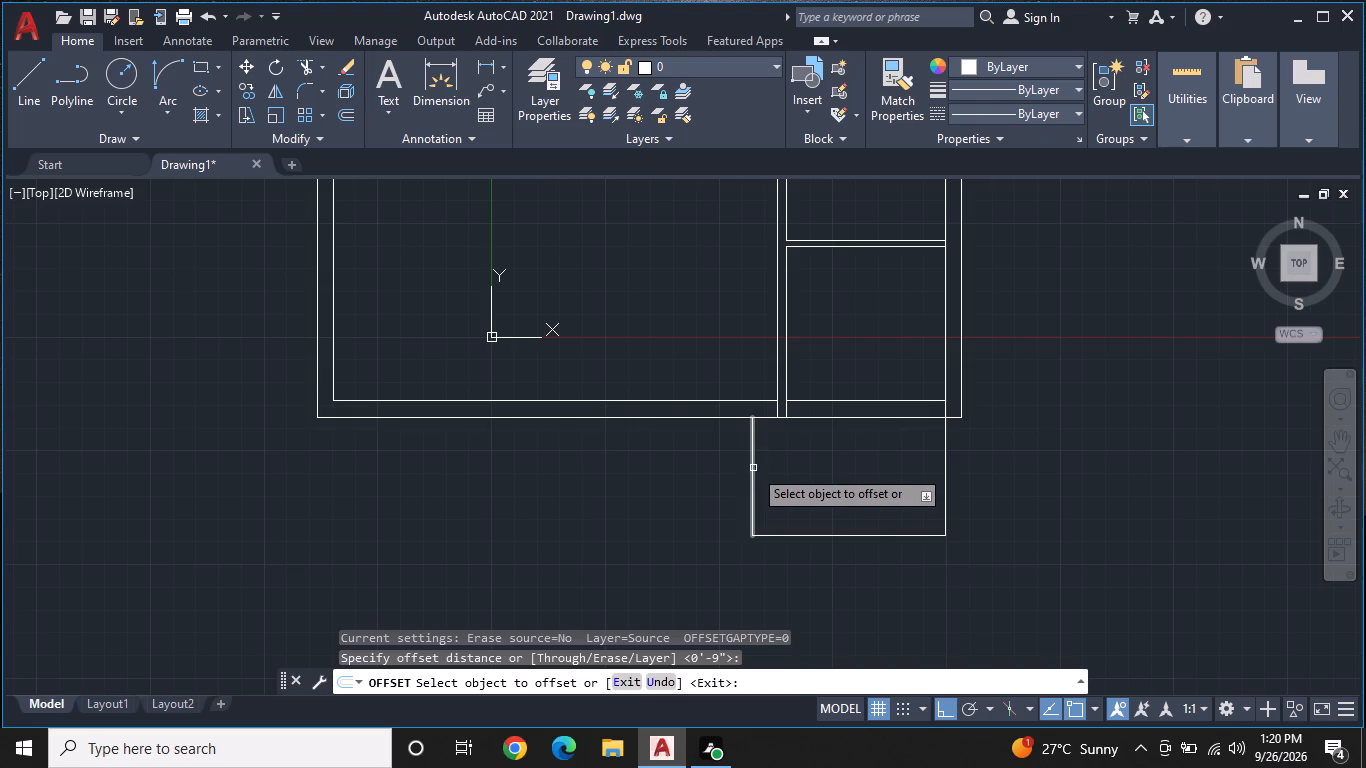
click(753, 468)
click(710, 477)
middle_drag(801, 493, 801, 458)
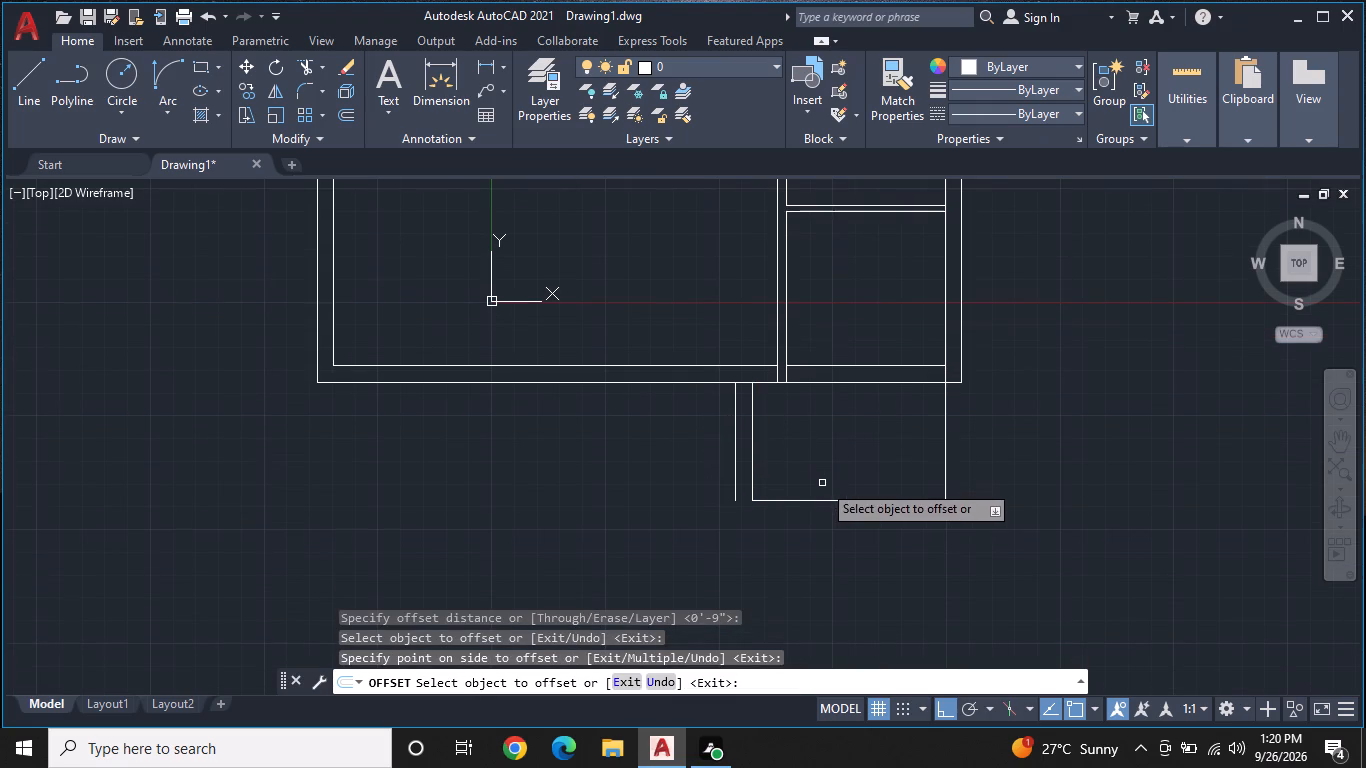
click(825, 502)
click(828, 534)
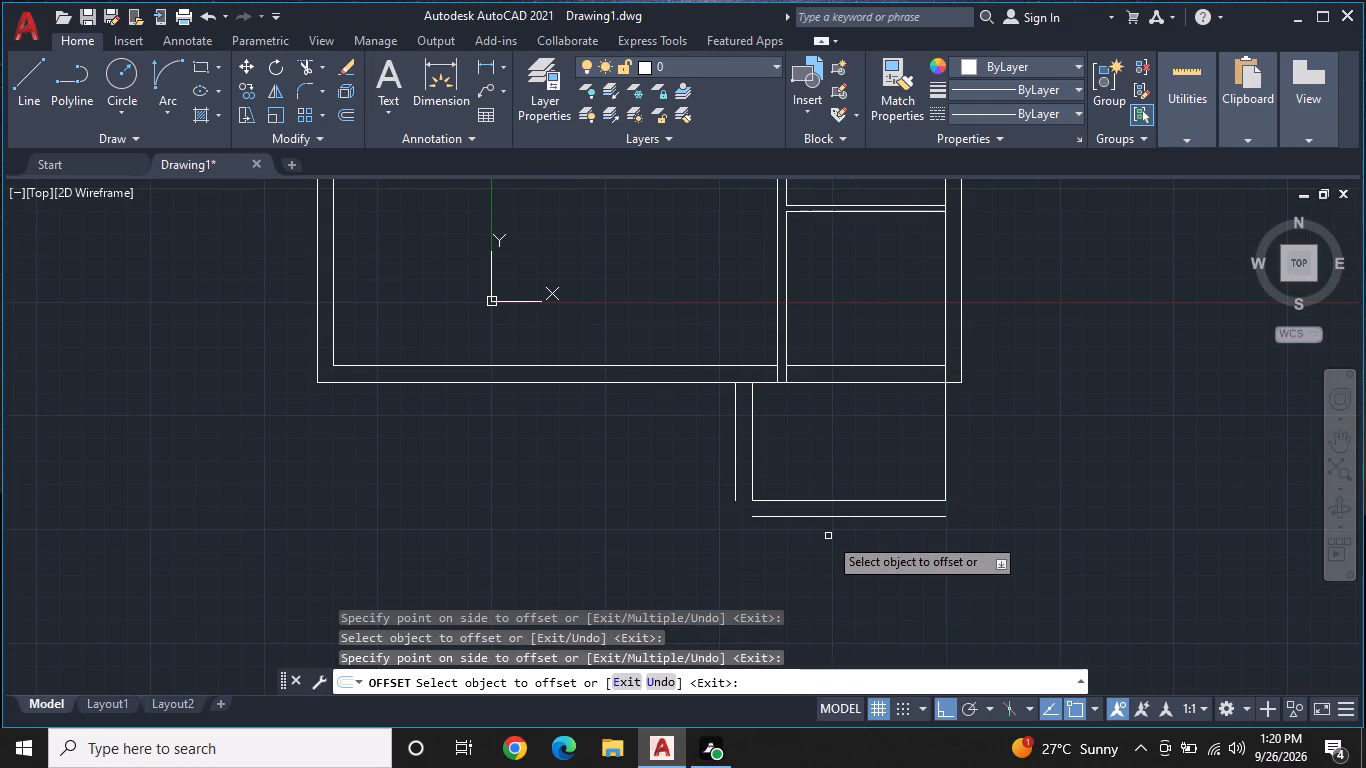
middle_drag(828, 536, 762, 529)
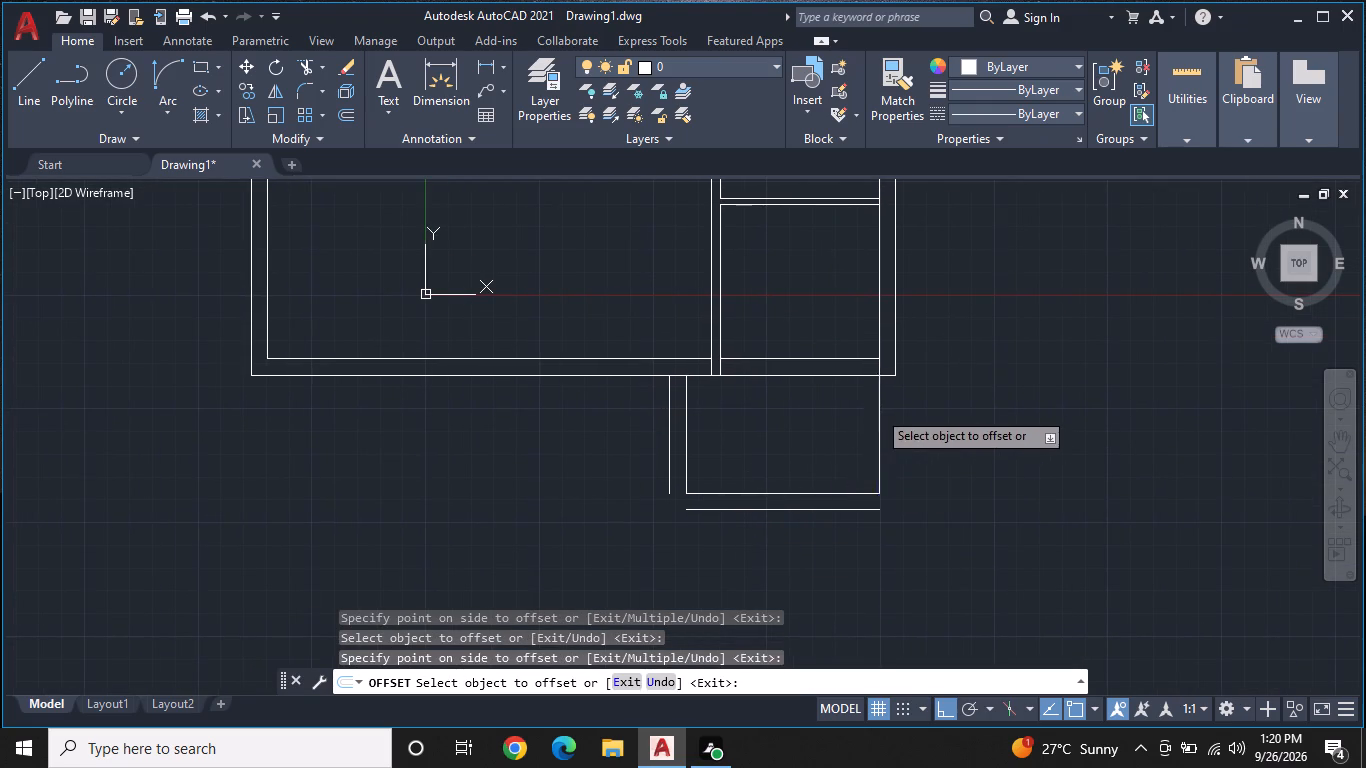
click(877, 410)
click(918, 405)
middle_drag(838, 447, 877, 423)
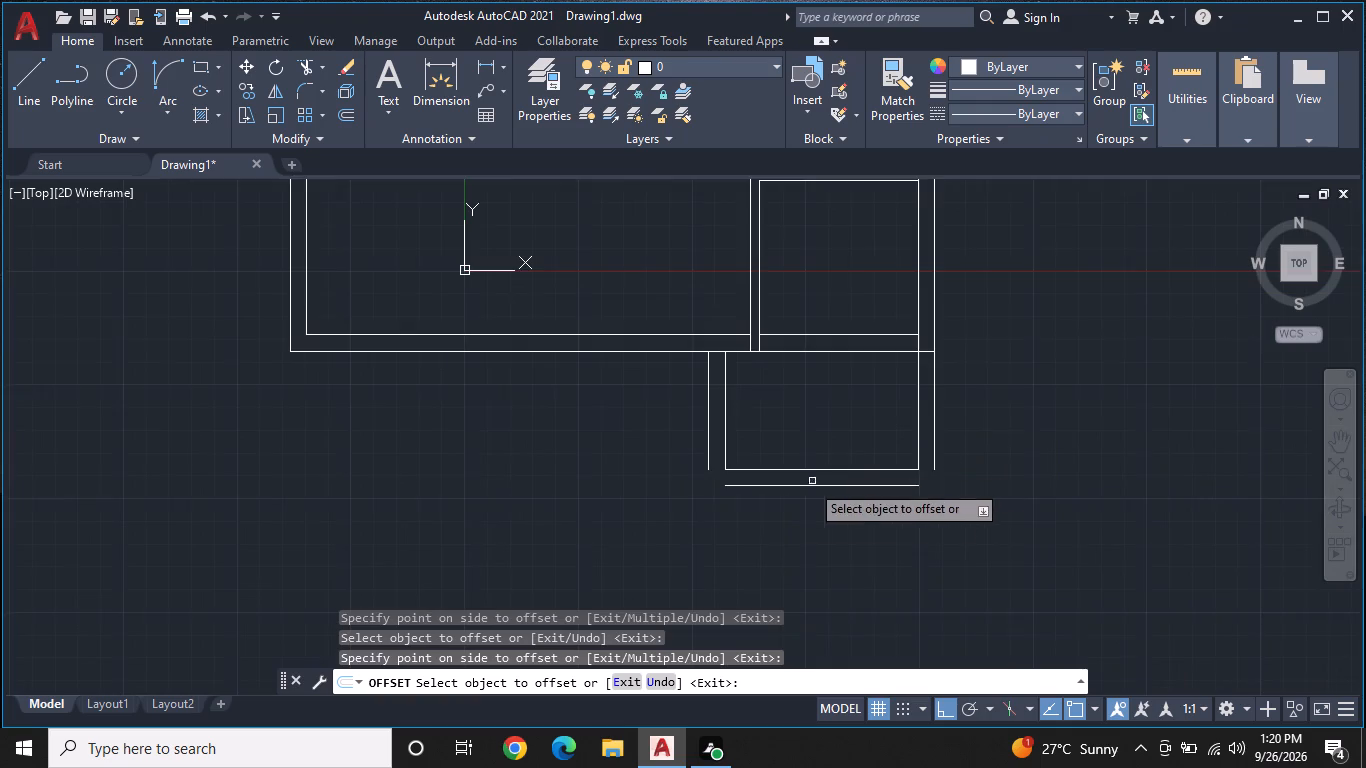
scroll(789, 506, down, 1)
middle_drag(779, 513, 791, 440)
key(Escape)
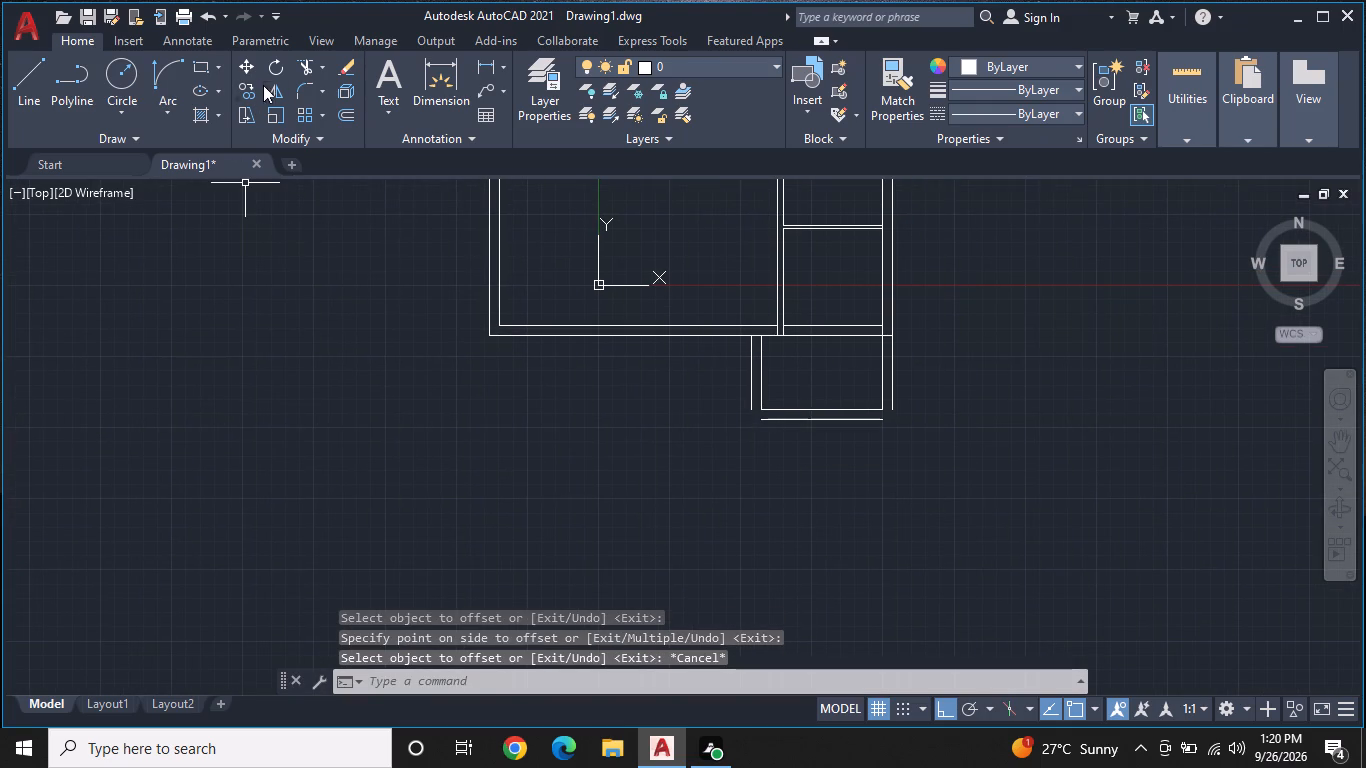
Fillet the new room's outer bottom line with its outer left and right lines into sharp corners at zero radius.
click(300, 93)
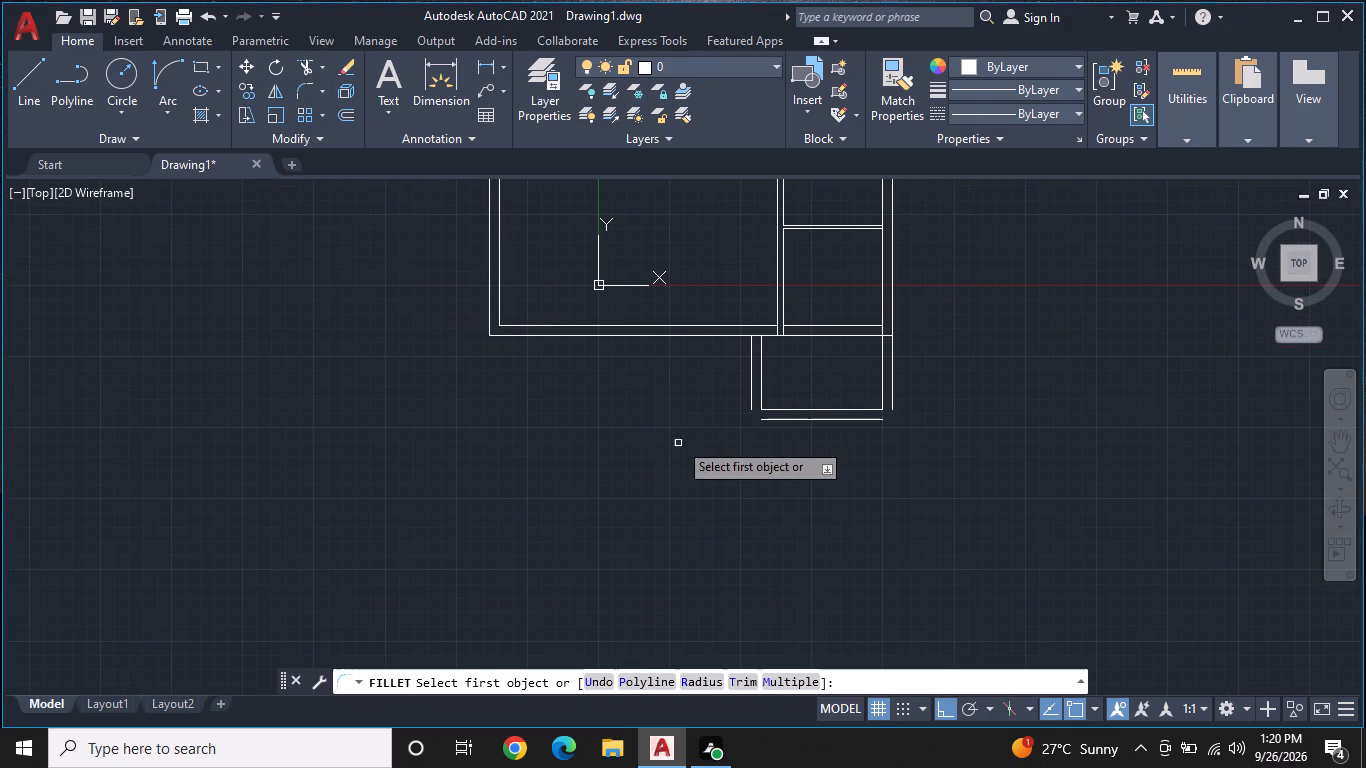
click(748, 405)
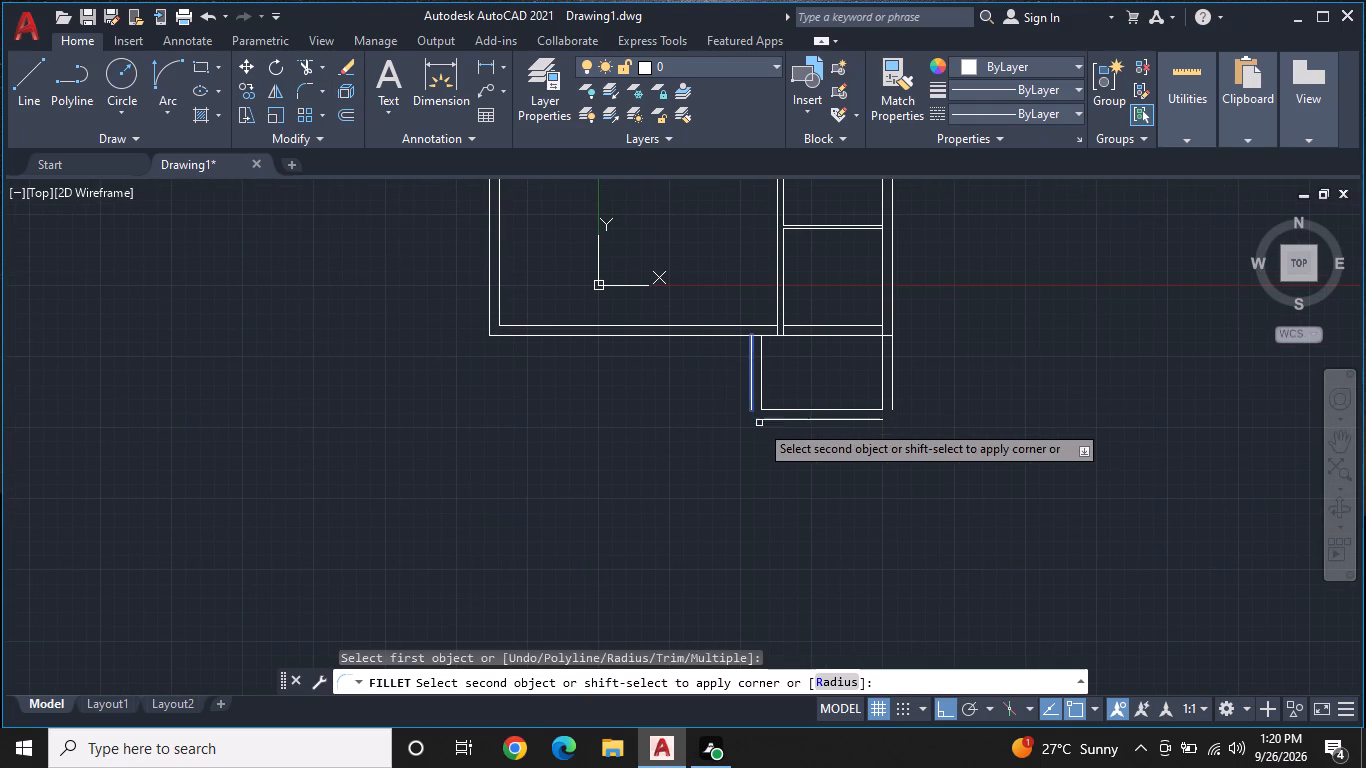
click(759, 423)
key(space)
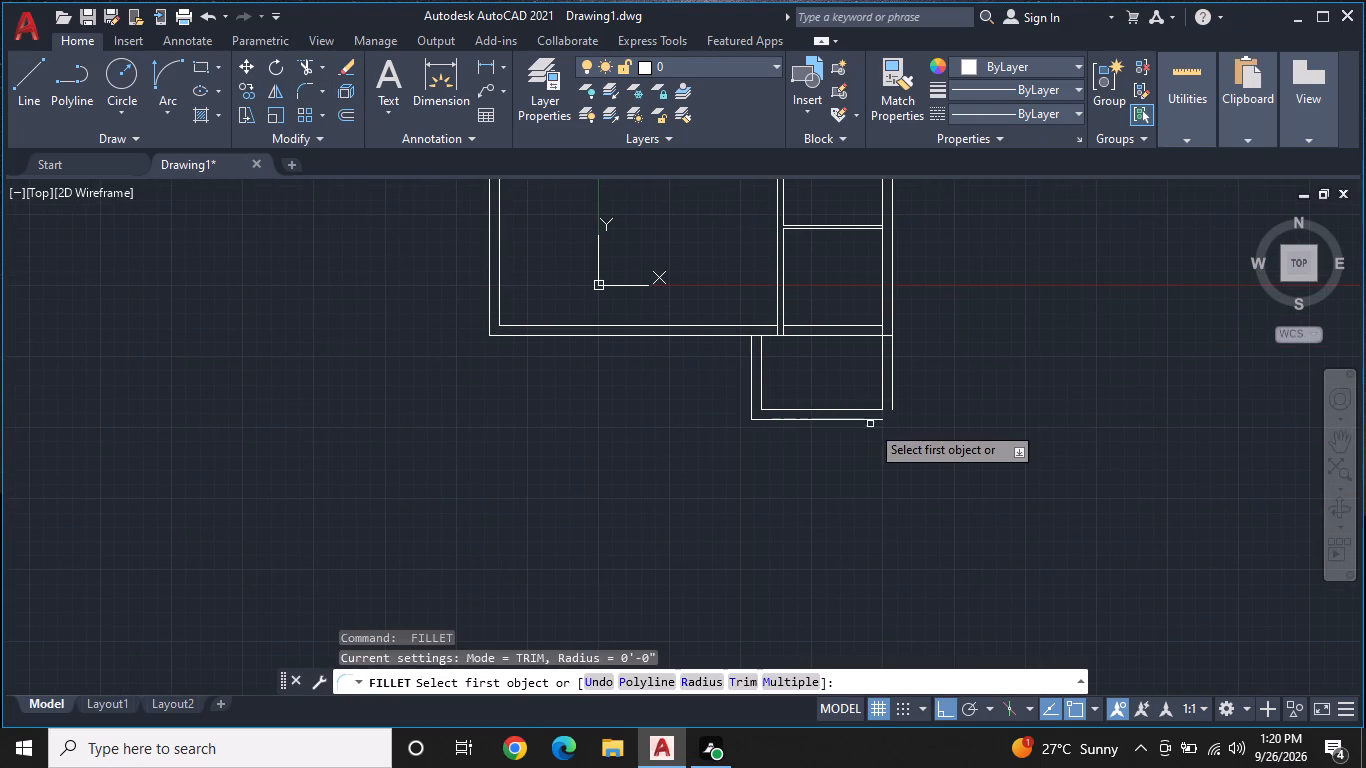
click(885, 419)
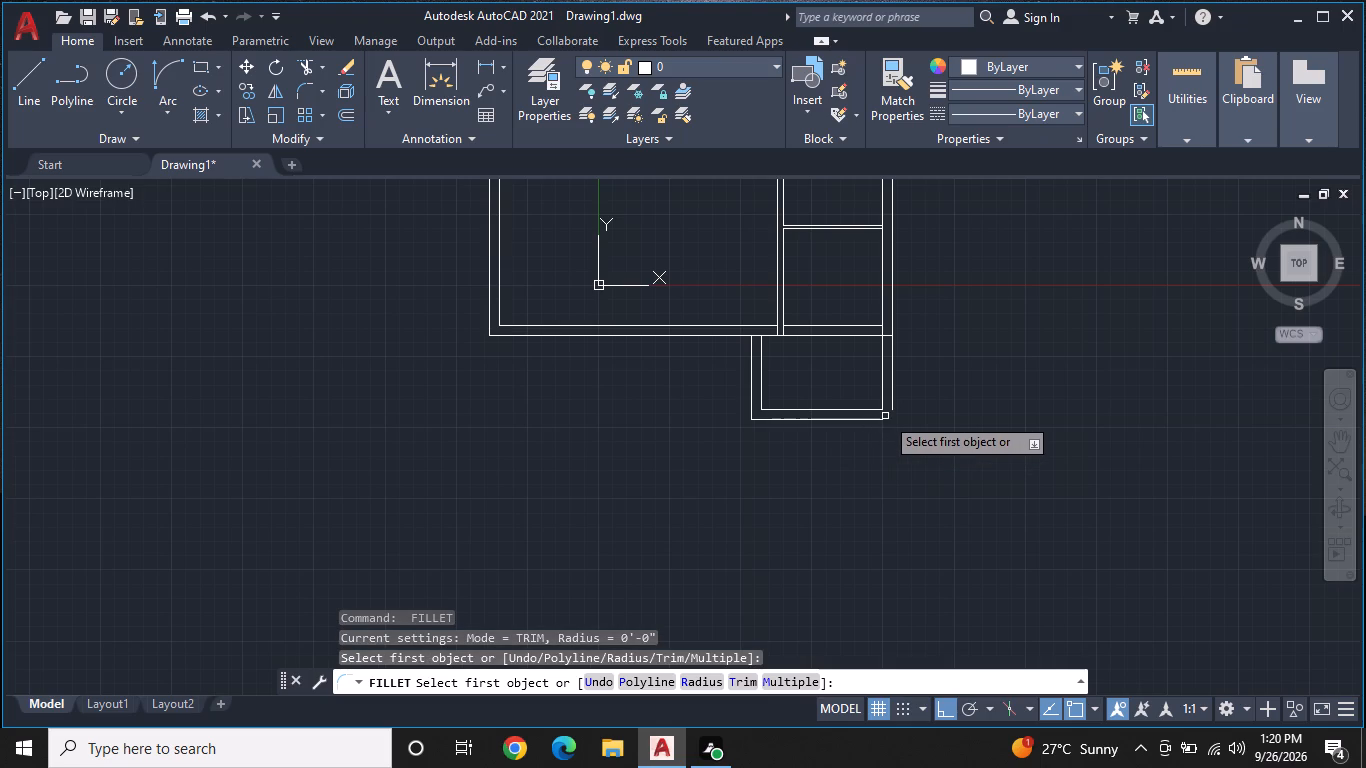
click(880, 422)
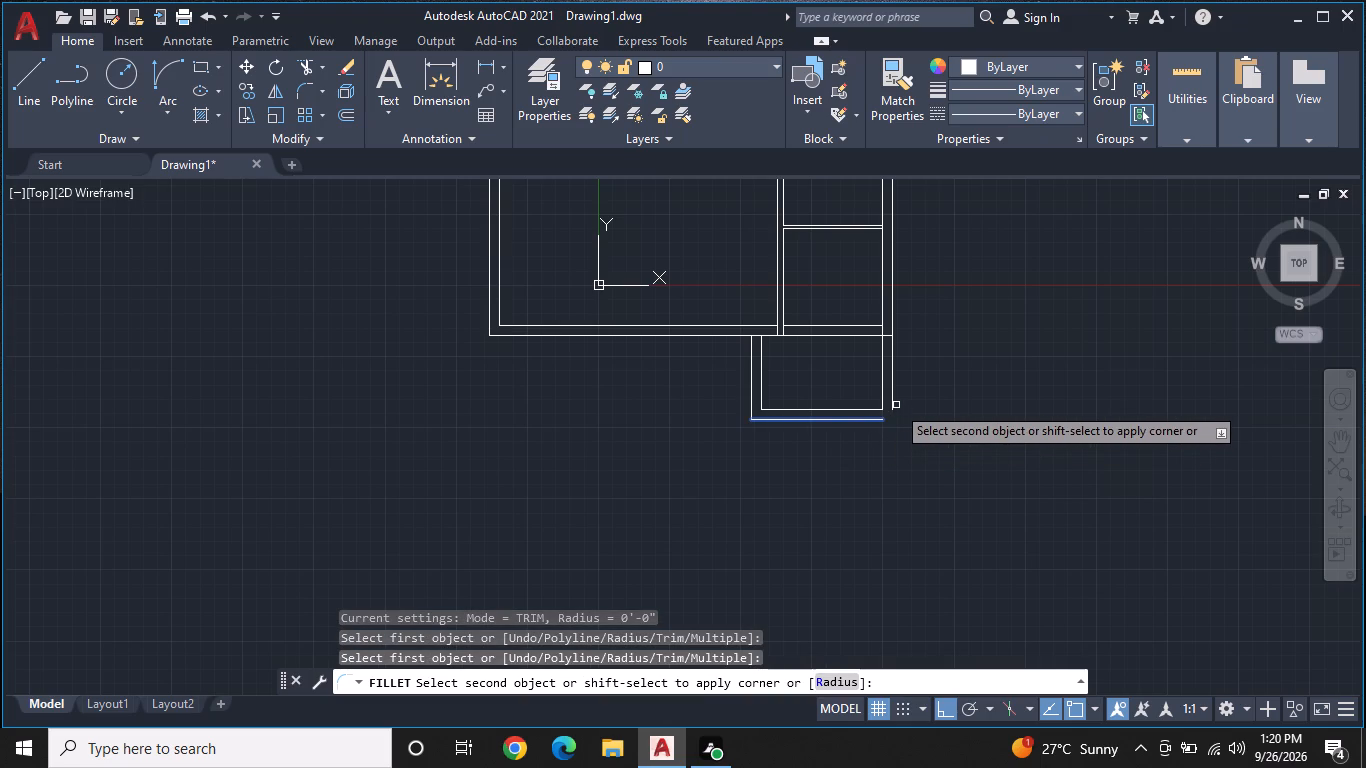
click(892, 412)
middle_drag(778, 490, 808, 478)
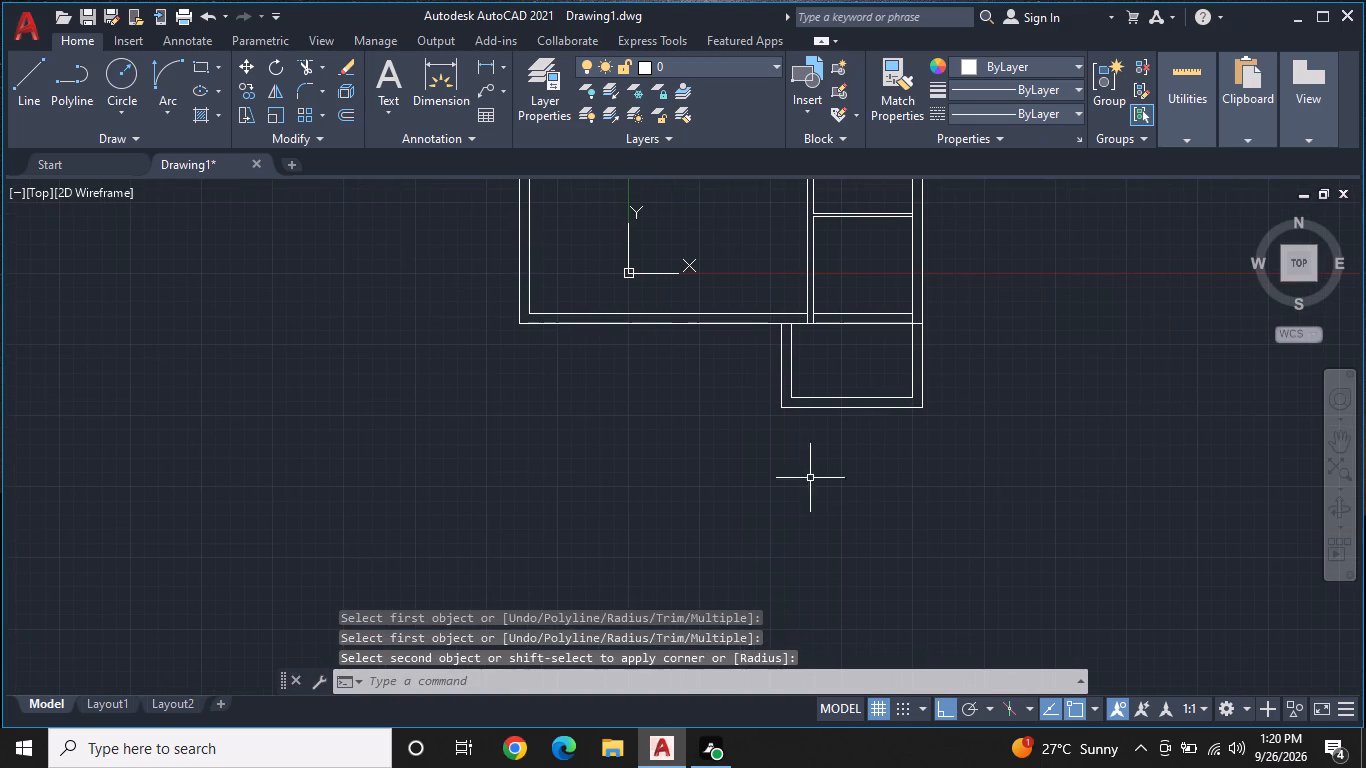
key(Escape)
Draw lines from the 8'10" room's inner bottom-left corner across its wall, 5'11" further left, and up to the larger room's outer bottom wall.
scroll(741, 423, up, 1)
middle_drag(739, 406, 753, 446)
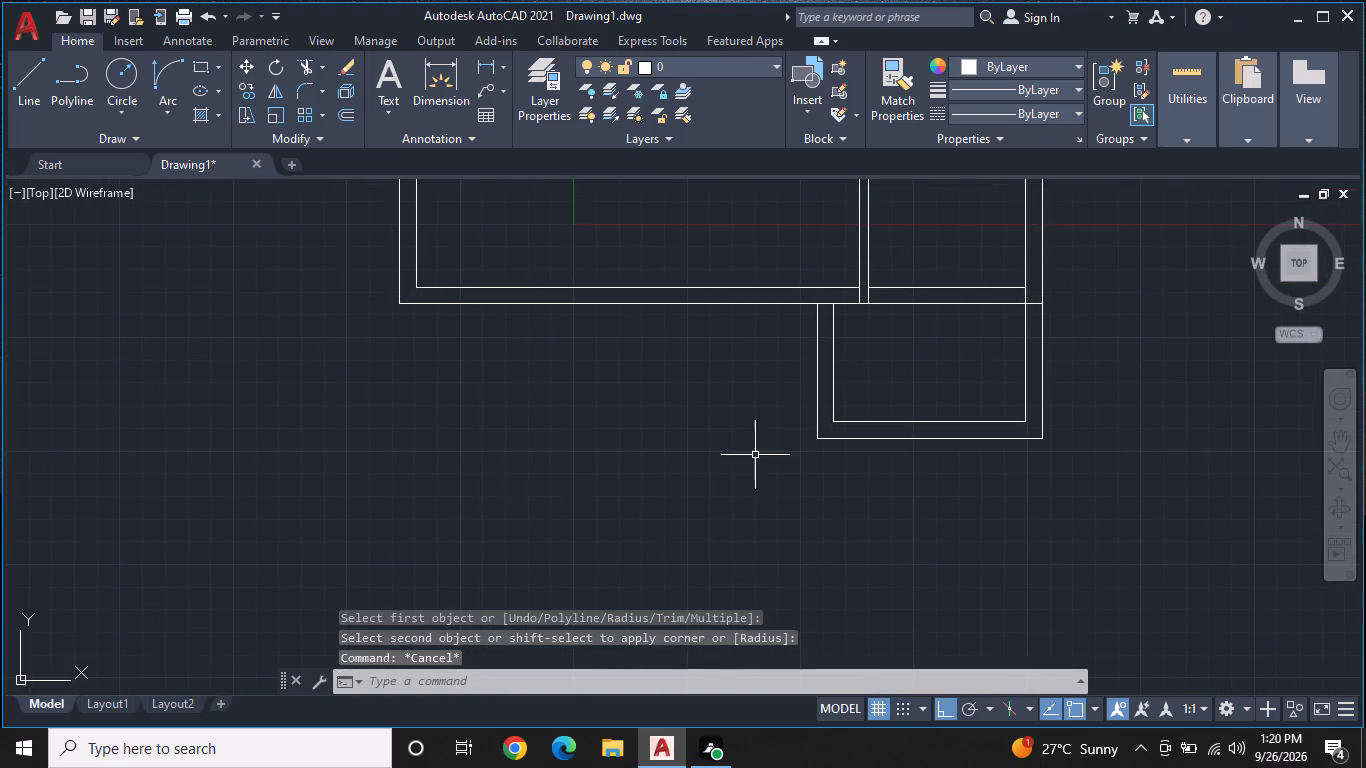
scroll(755, 455, up, 1)
text(L)
key(space)
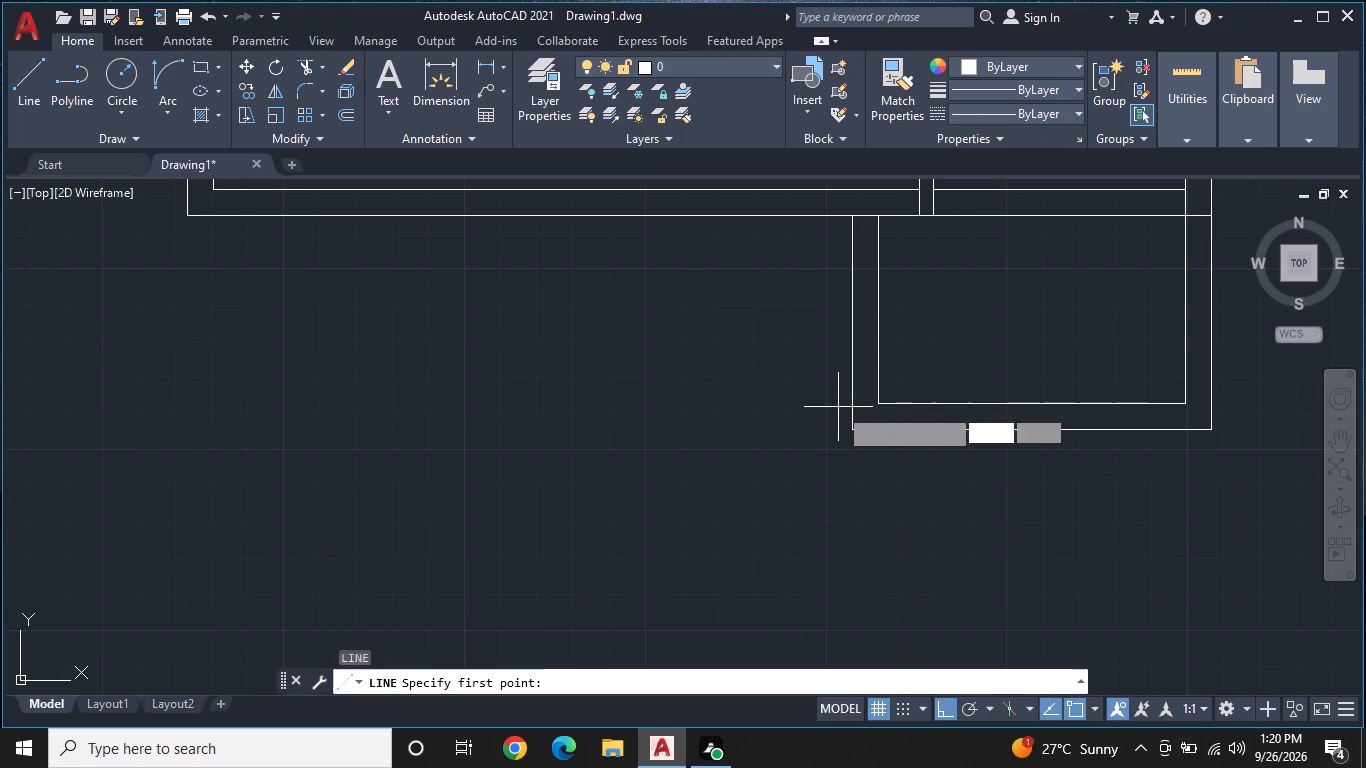
click(881, 405)
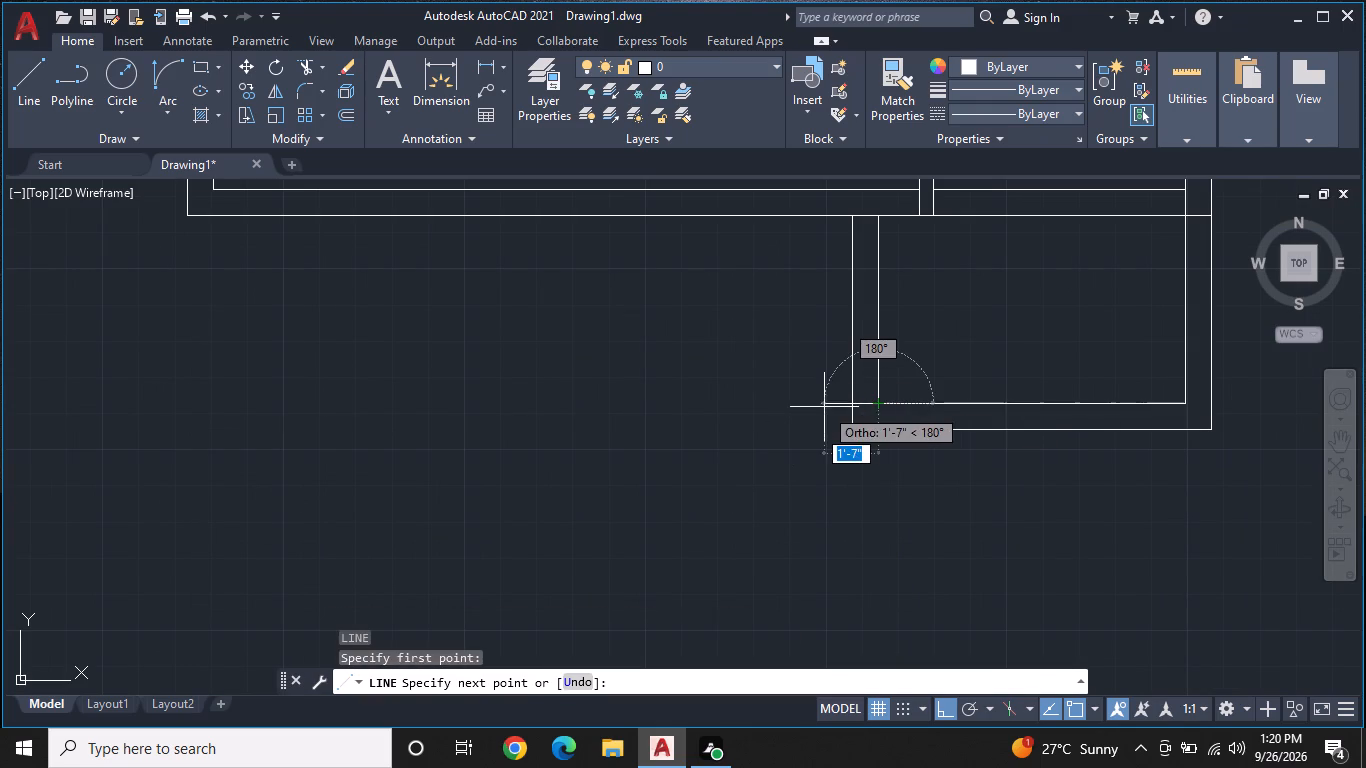
click(850, 404)
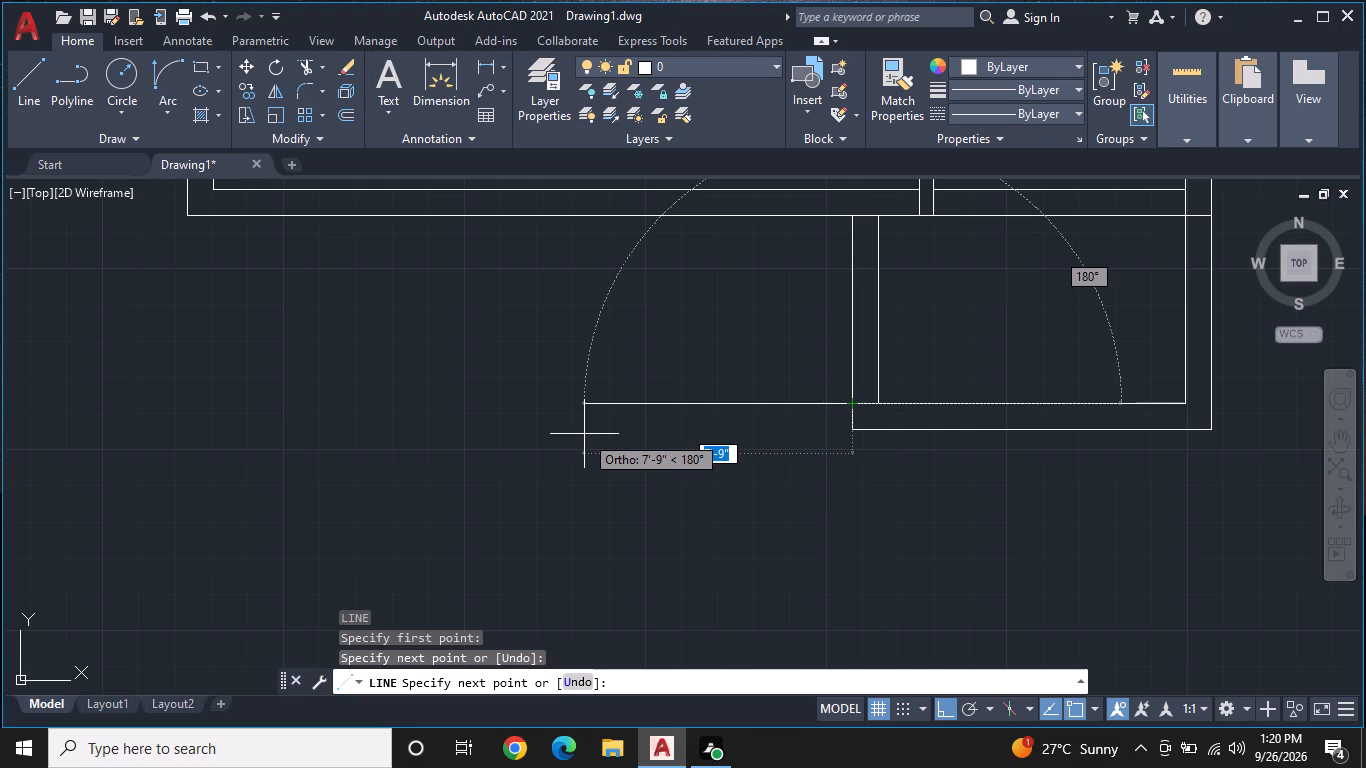
text(5')
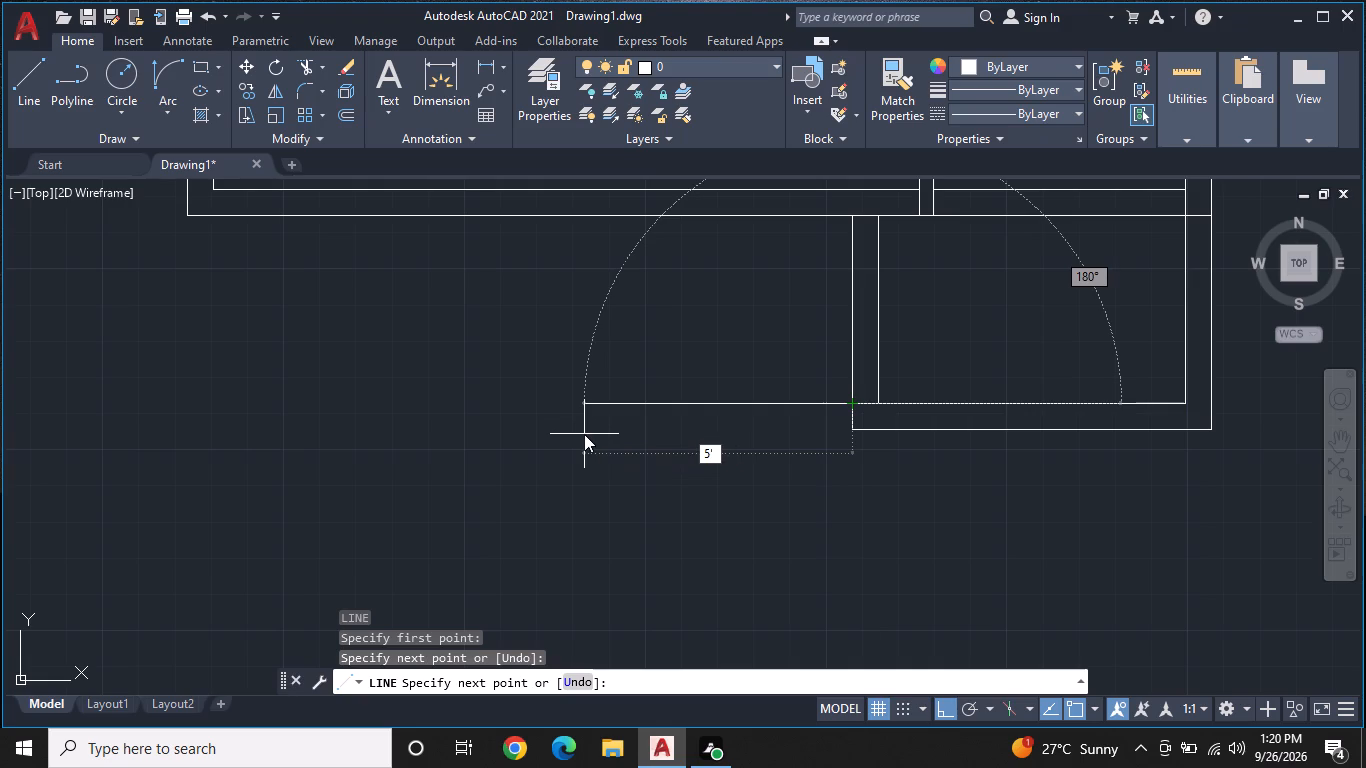
text(11)
key(shift+quotedbl)
key(Return)
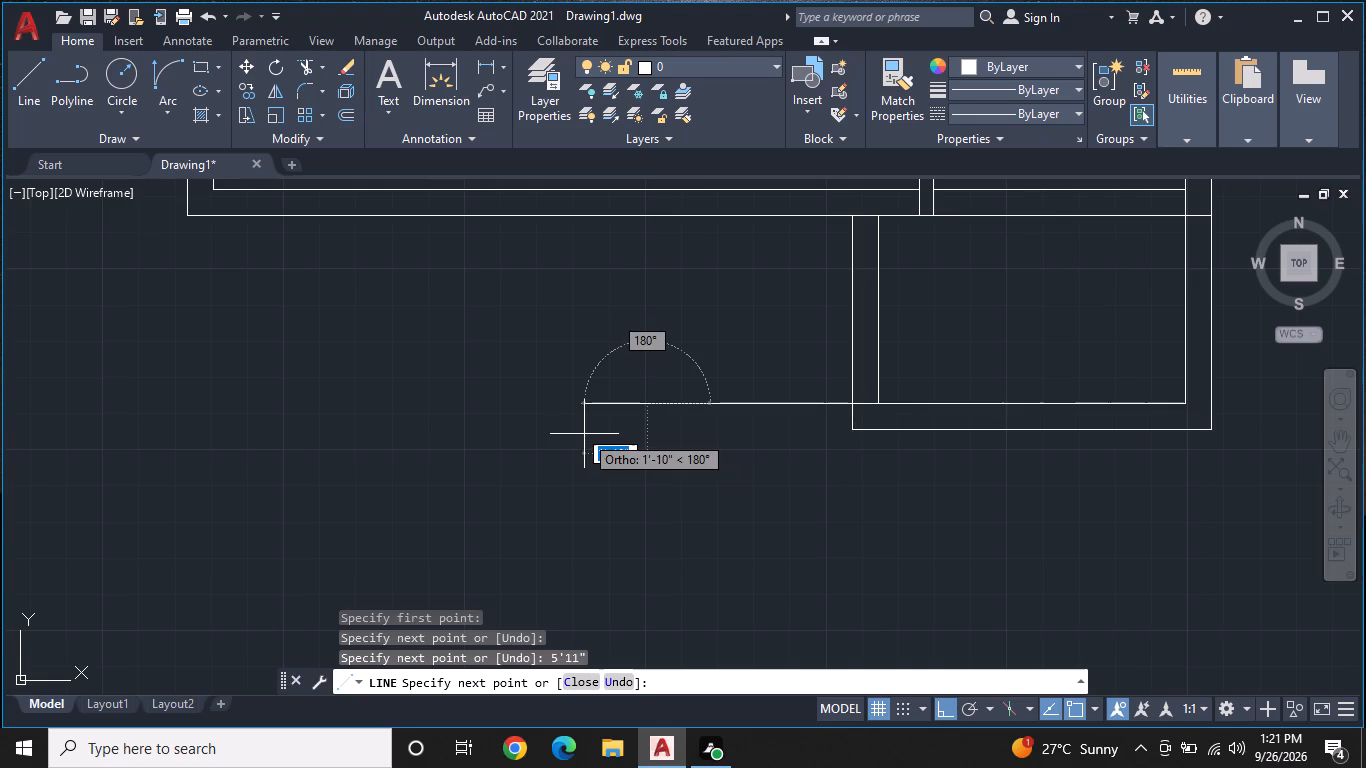
middle_drag(658, 343, 675, 423)
scroll(675, 423, up, 1)
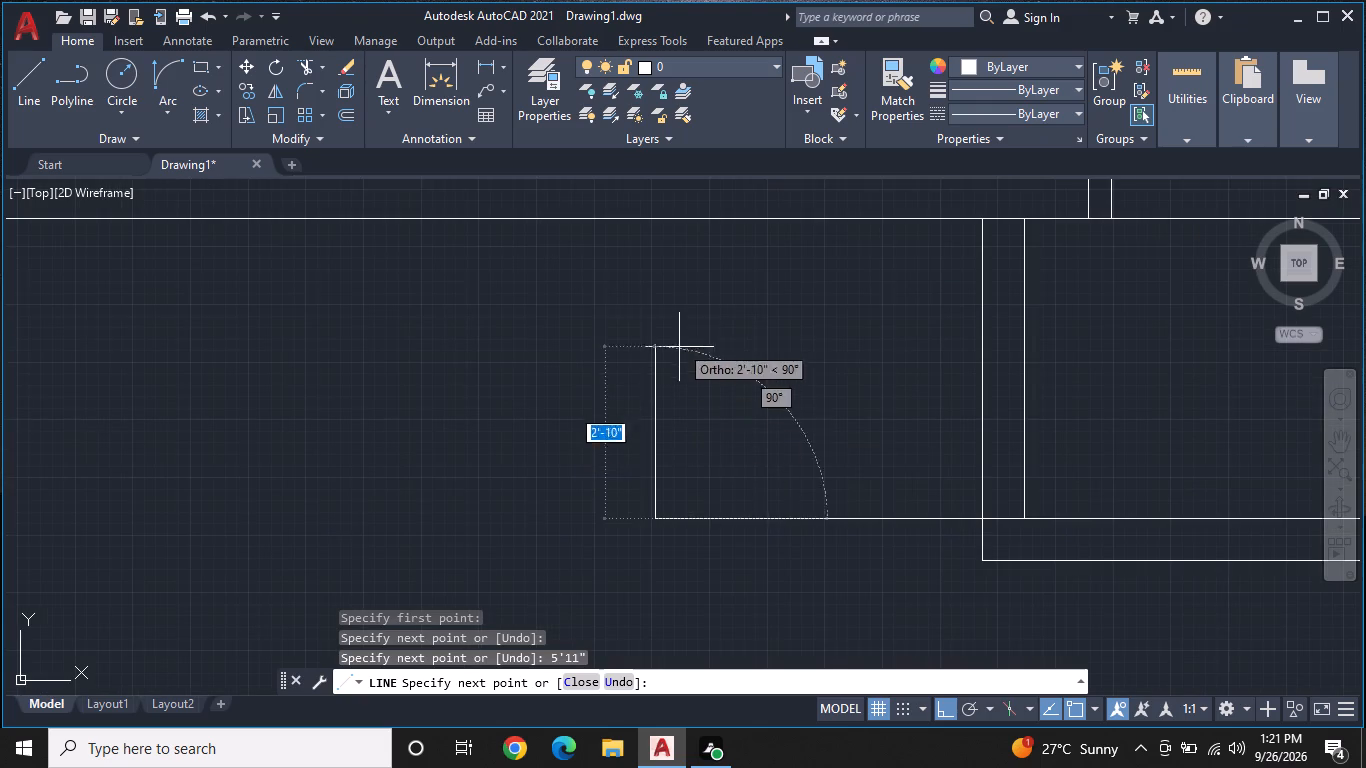
click(656, 217)
key(Escape)
Offset the left and bottom lines of the 5'11" wide space 9" outward.
scroll(640, 350, down, 1)
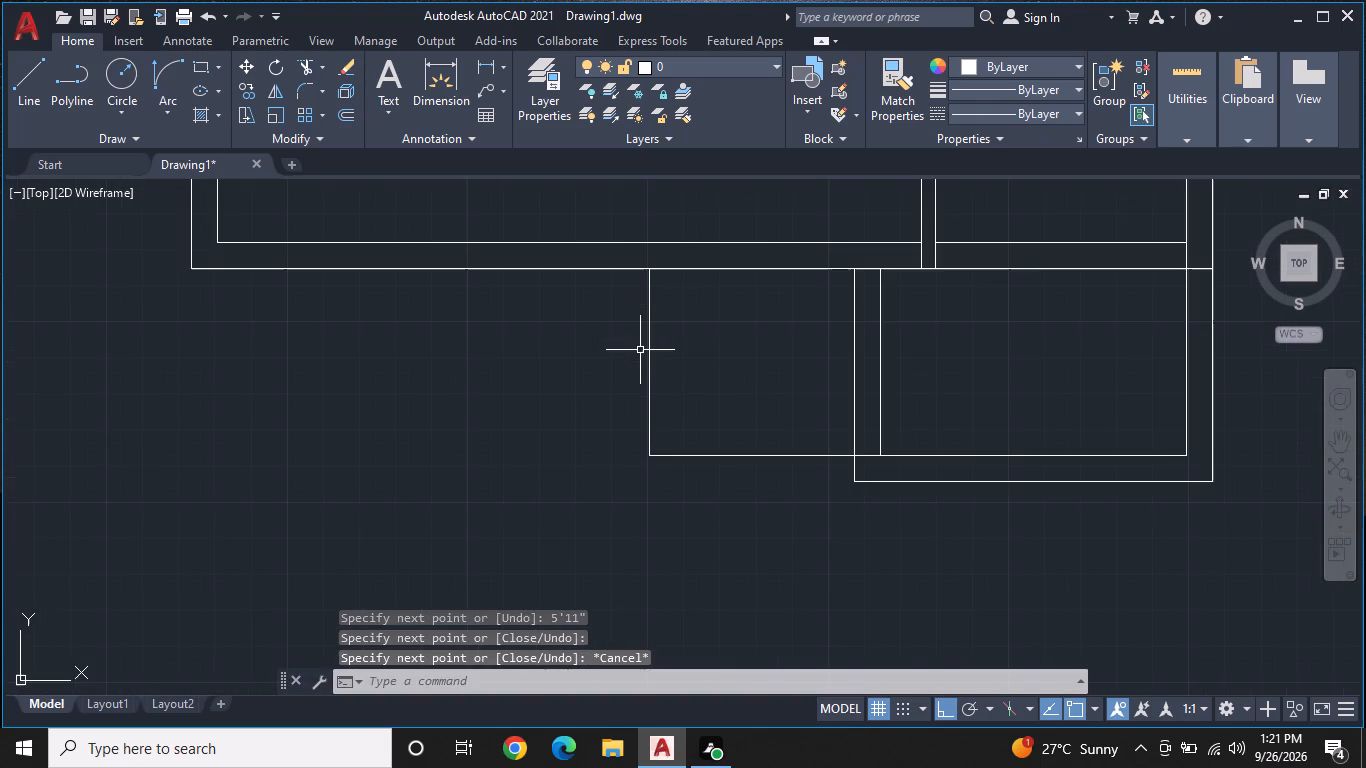
middle_drag(640, 351, 627, 403)
scroll(627, 403, down, 2)
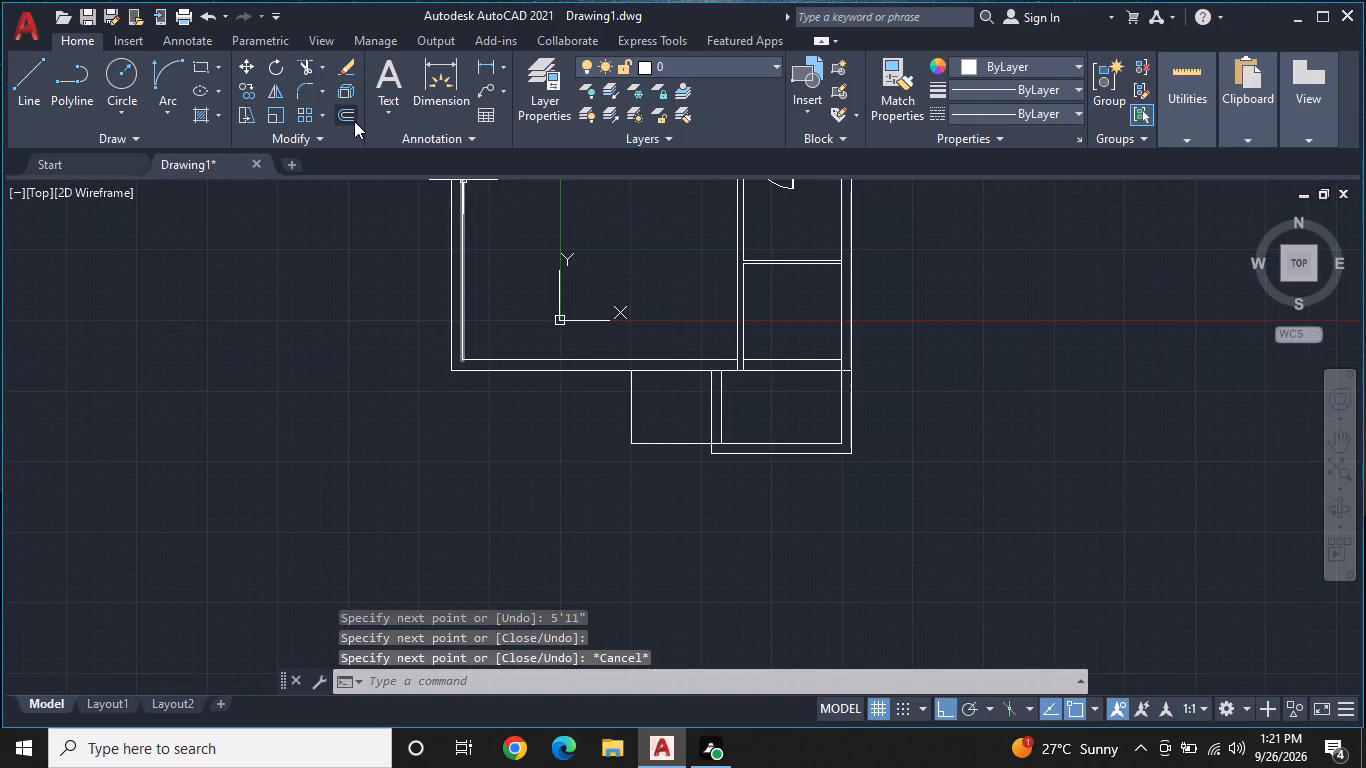
click(352, 113)
key(space)
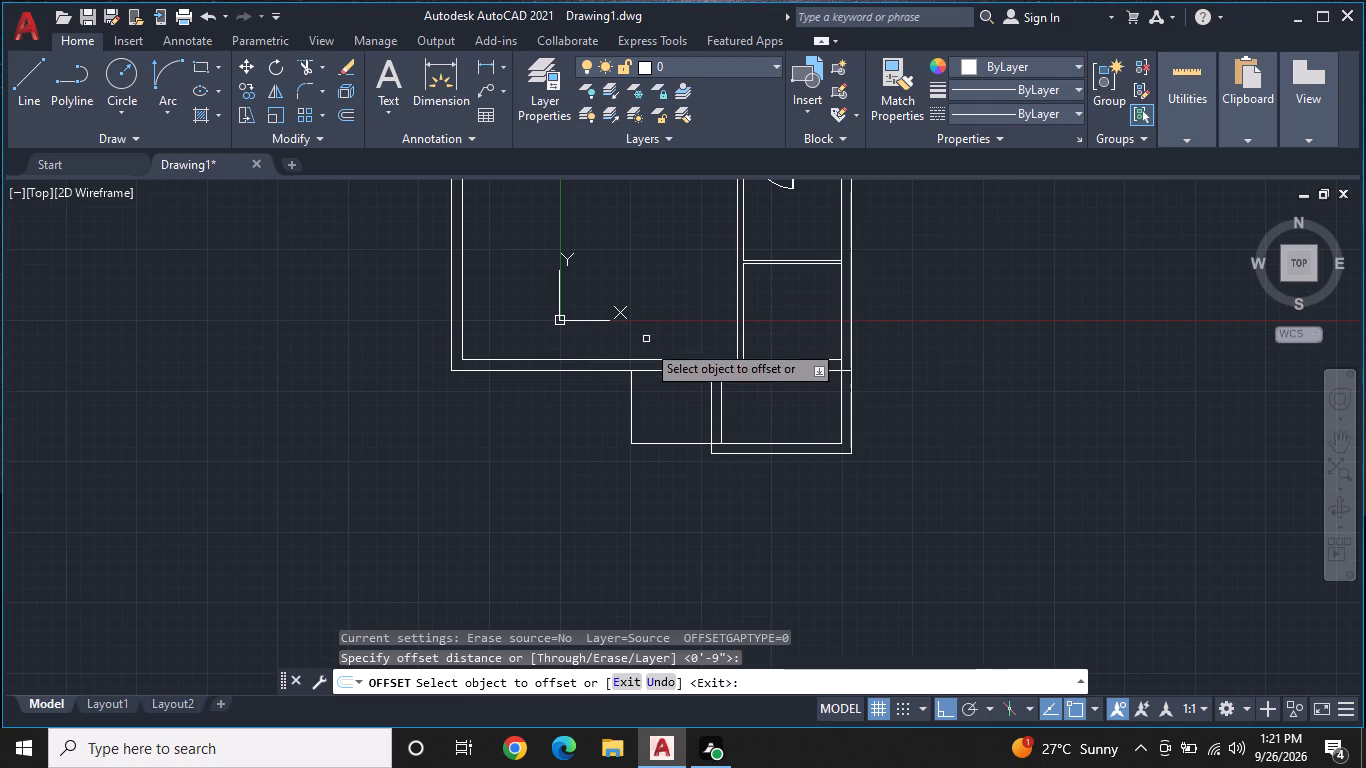
click(629, 408)
click(590, 415)
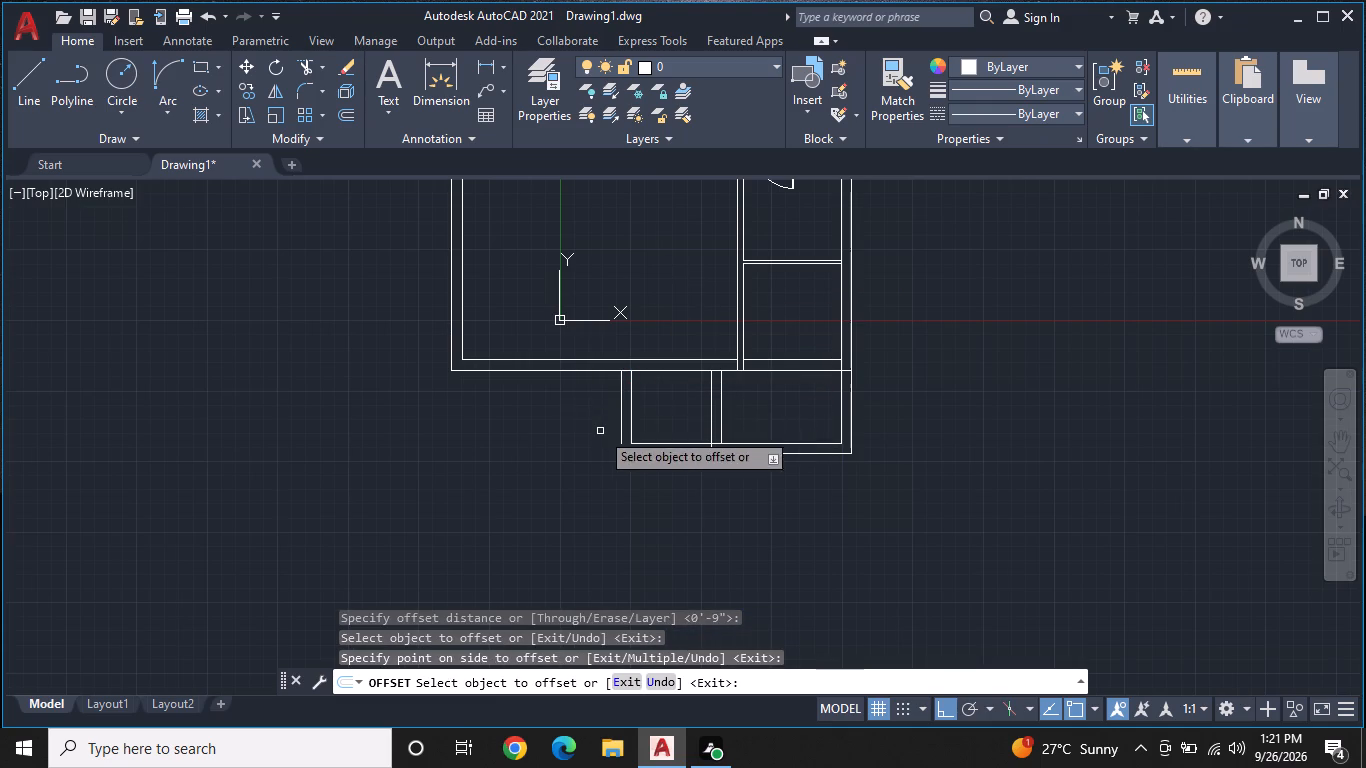
click(671, 442)
click(671, 494)
middle_drag(670, 487, 693, 463)
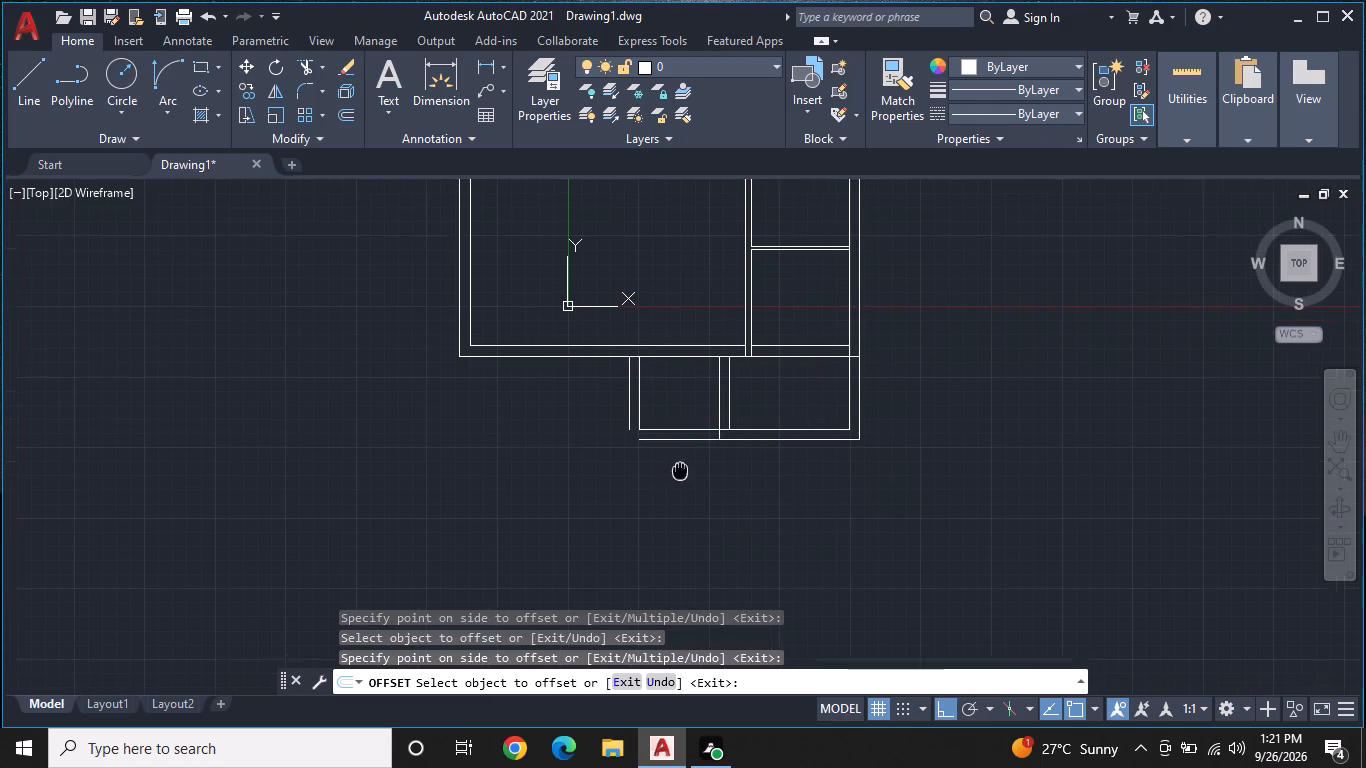
middle_drag(693, 463, 703, 454)
key(Escape)
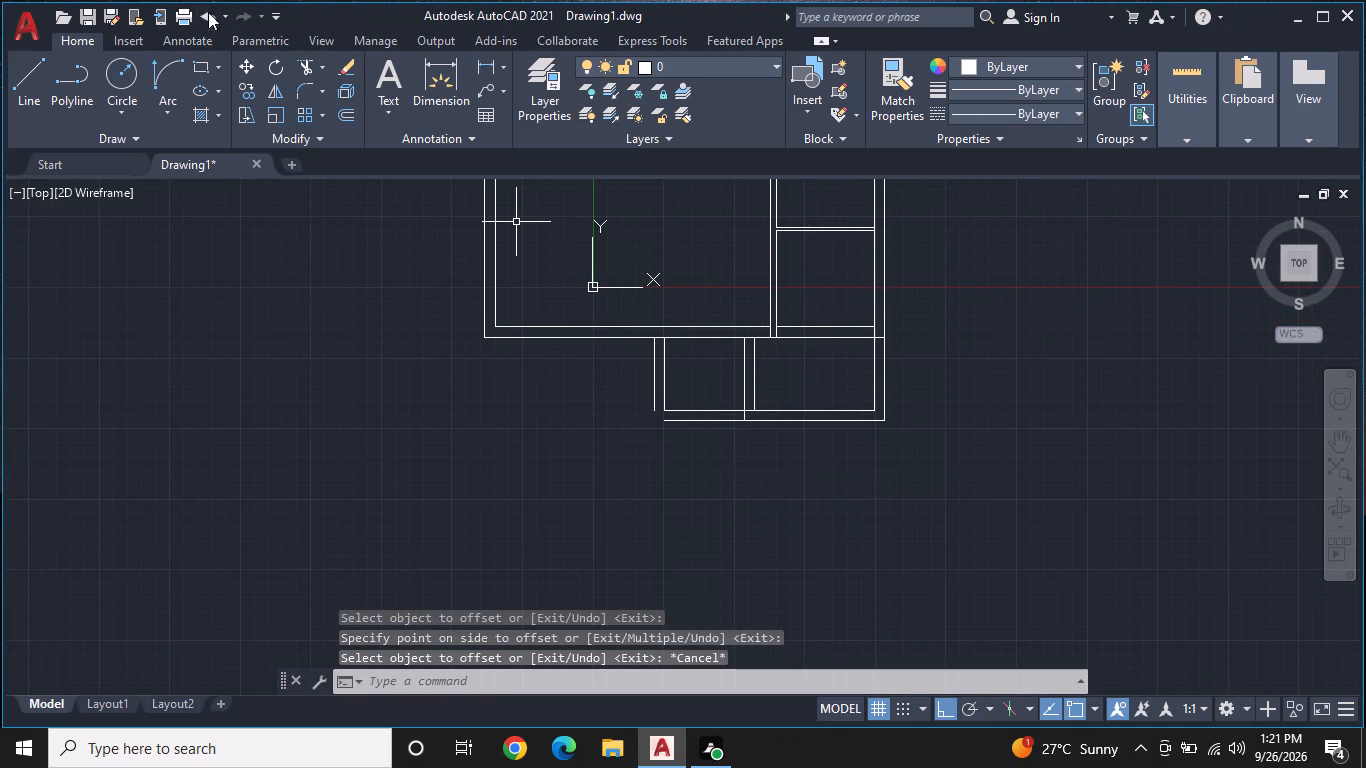
Fillet the outer left and outer bottom lines of the 5'11" wide space into a sharp corner.
click(303, 87)
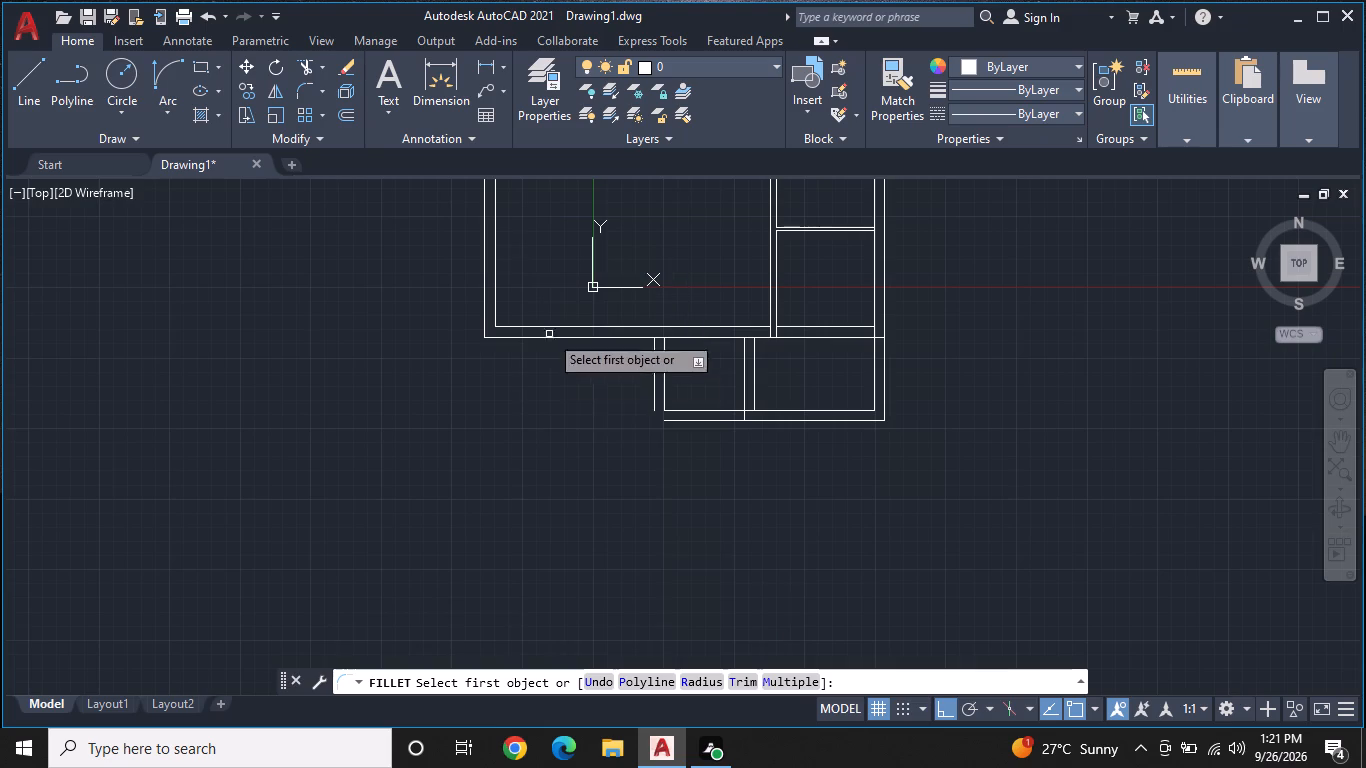
click(653, 402)
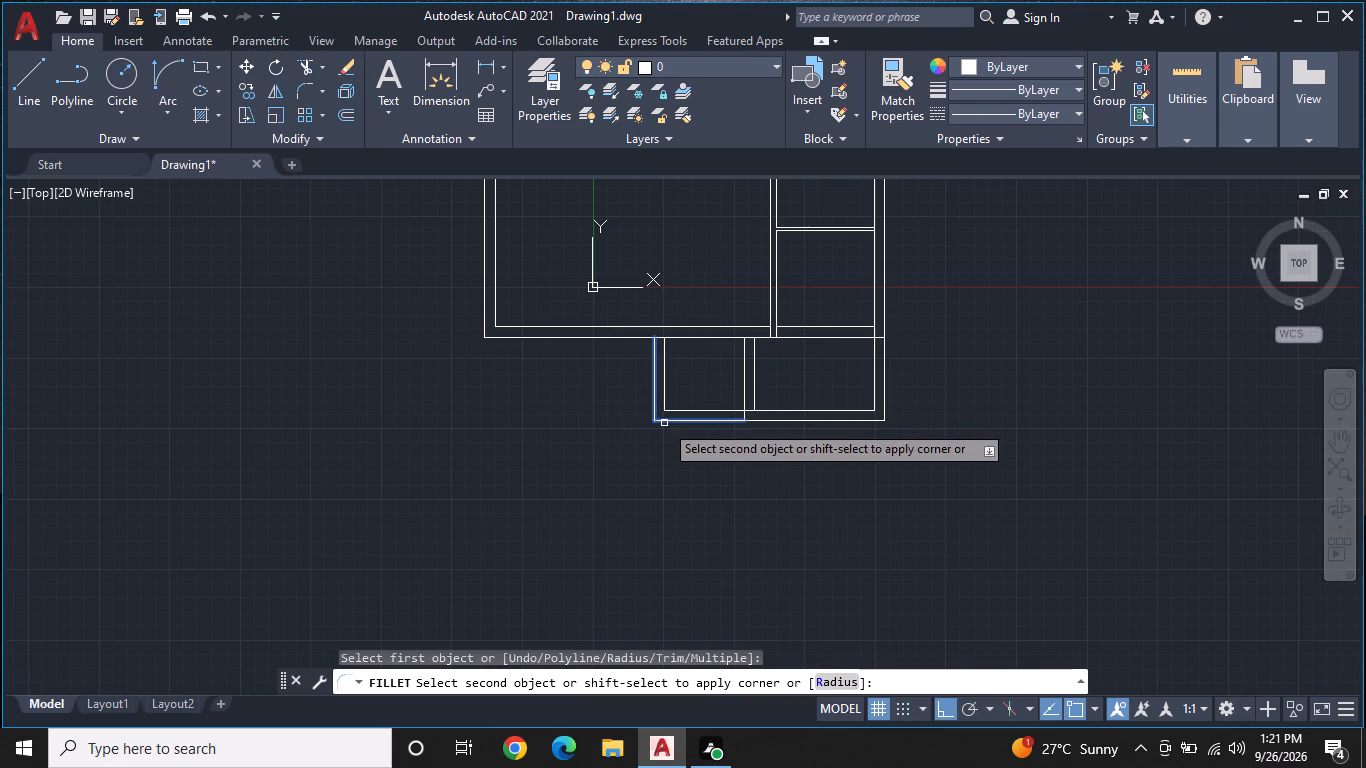
click(664, 423)
middle_drag(659, 426, 508, 426)
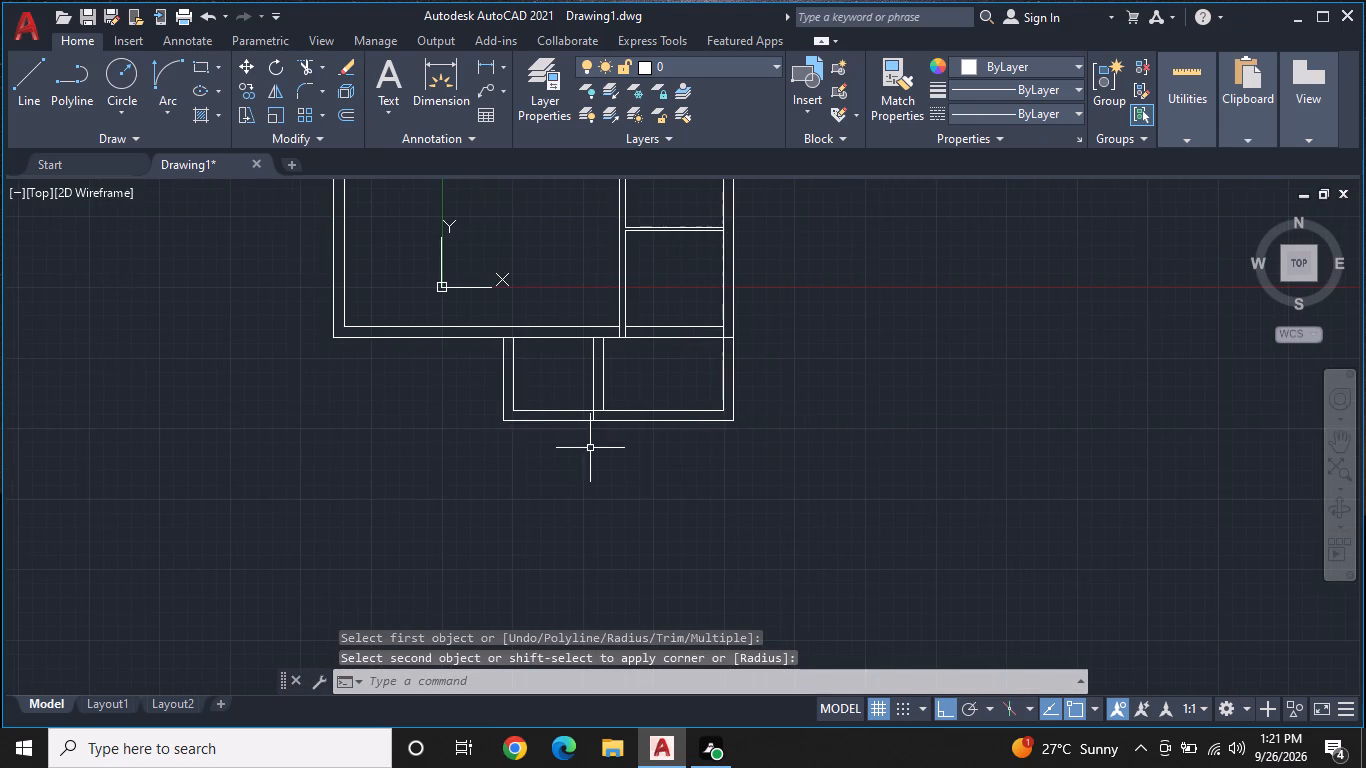
Trim the end of the wall line between the two lower spaces where it crosses their bottom wall.
scroll(590, 448, up, 2)
text(TR)
key(space)
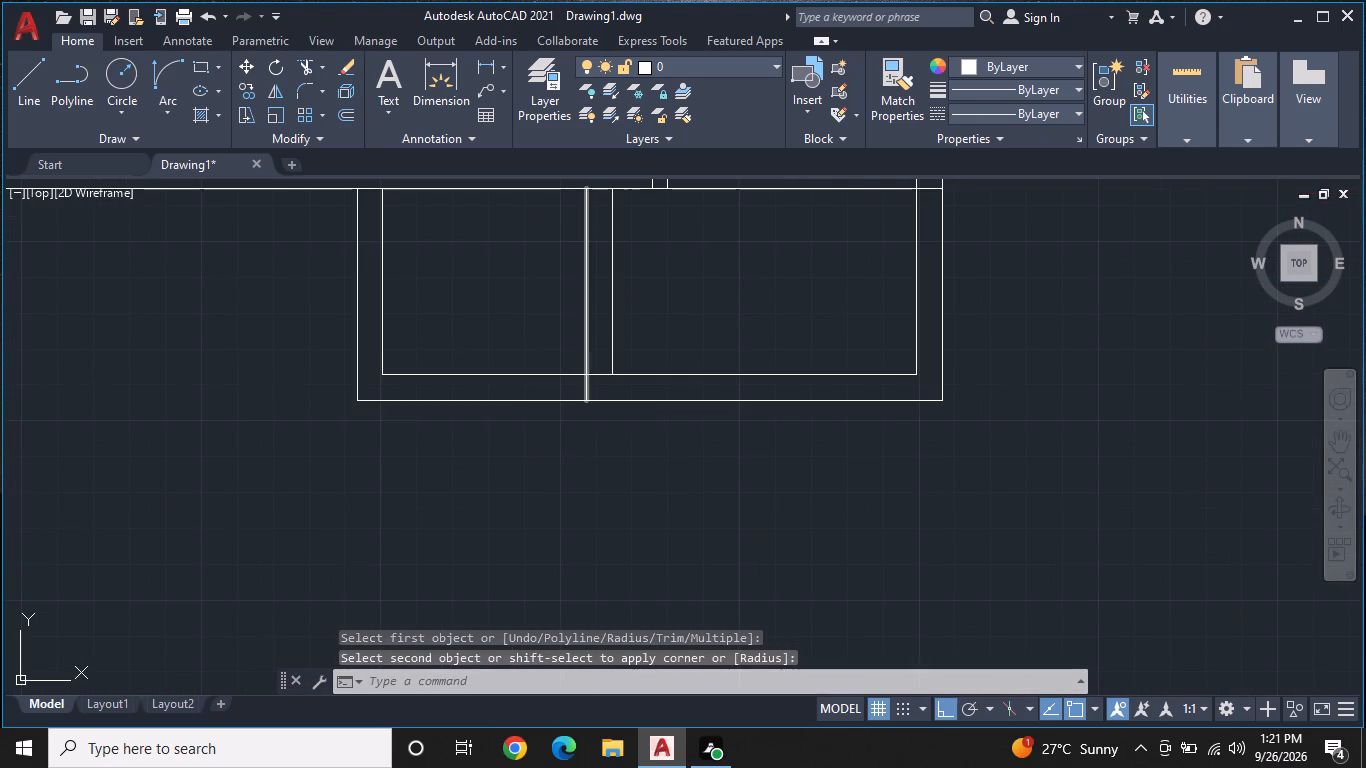
click(586, 394)
scroll(589, 381, down, 1)
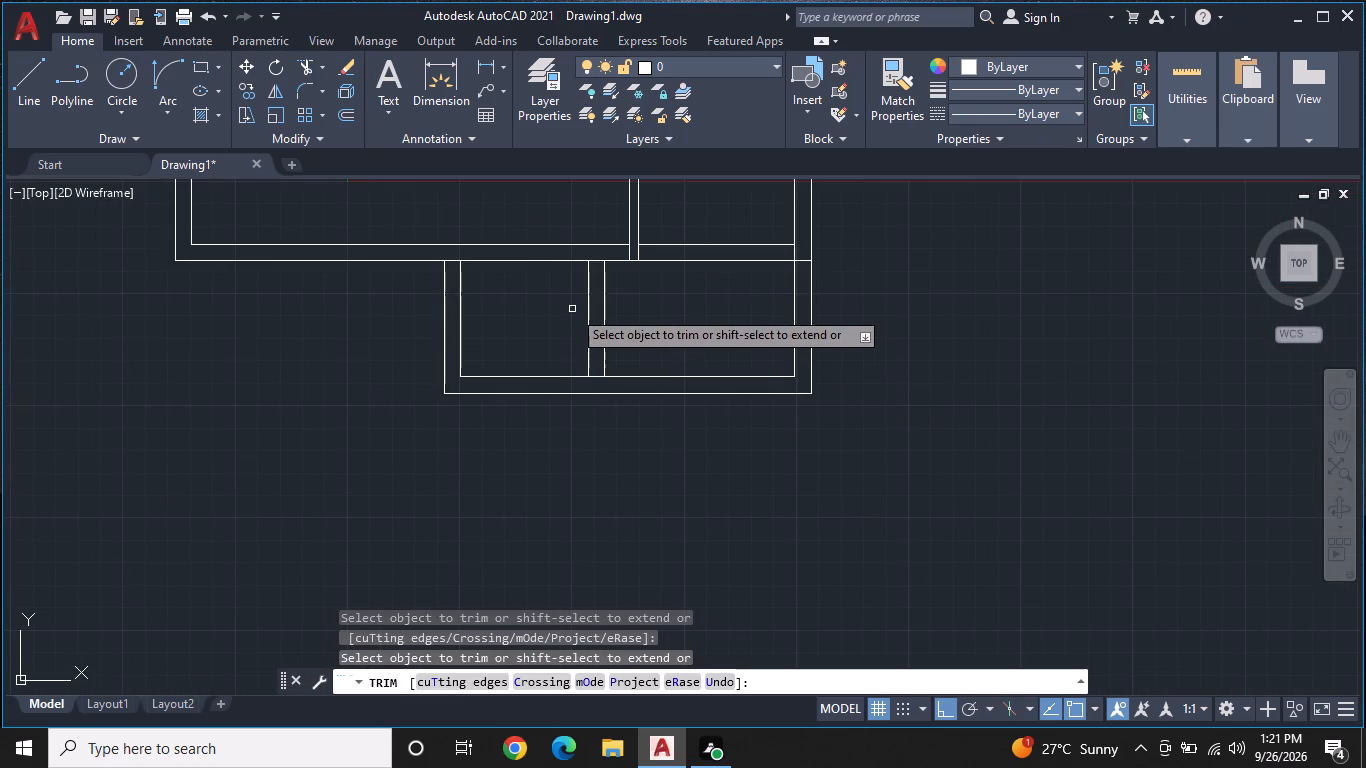
Trim both partition line ends that run through the larger room's bottom wall thickness.
middle_drag(582, 329, 589, 361)
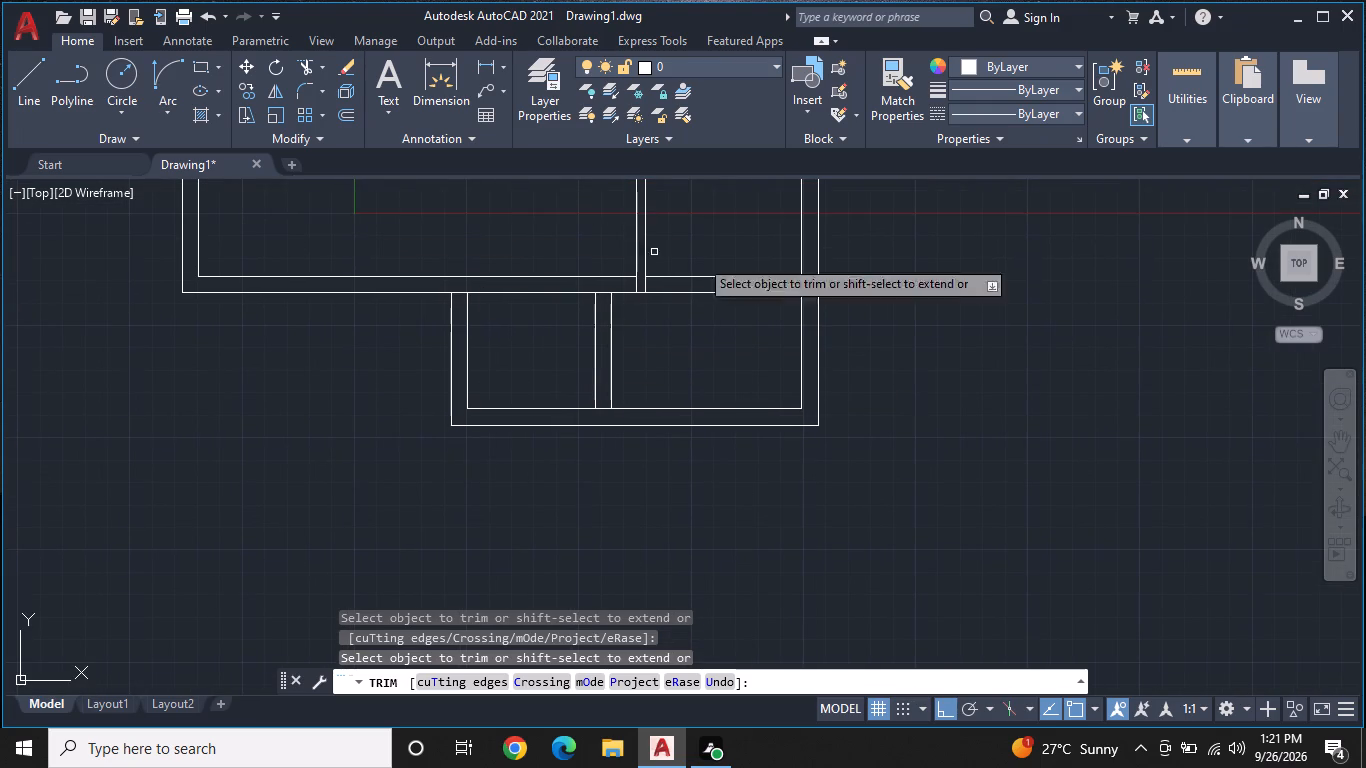
middle_drag(702, 311, 734, 334)
middle_click(727, 347)
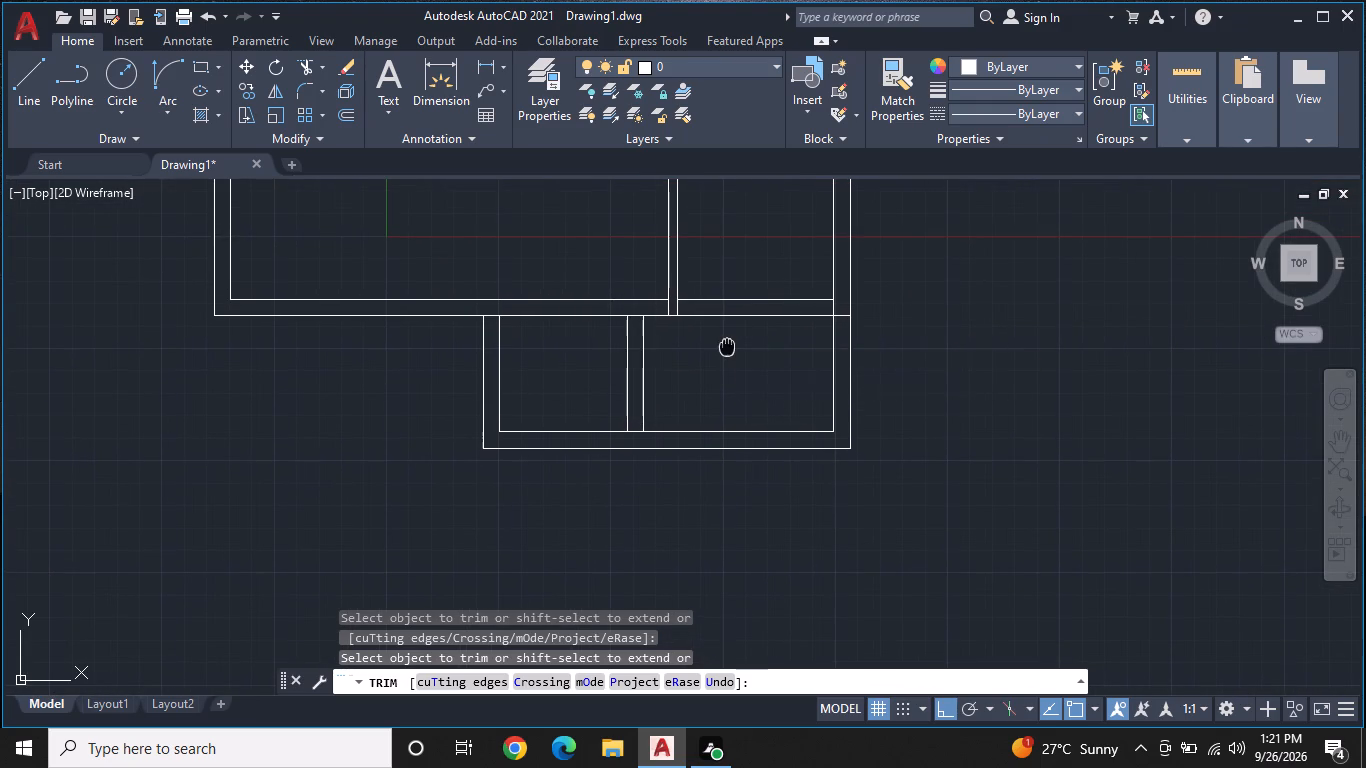
click(688, 306)
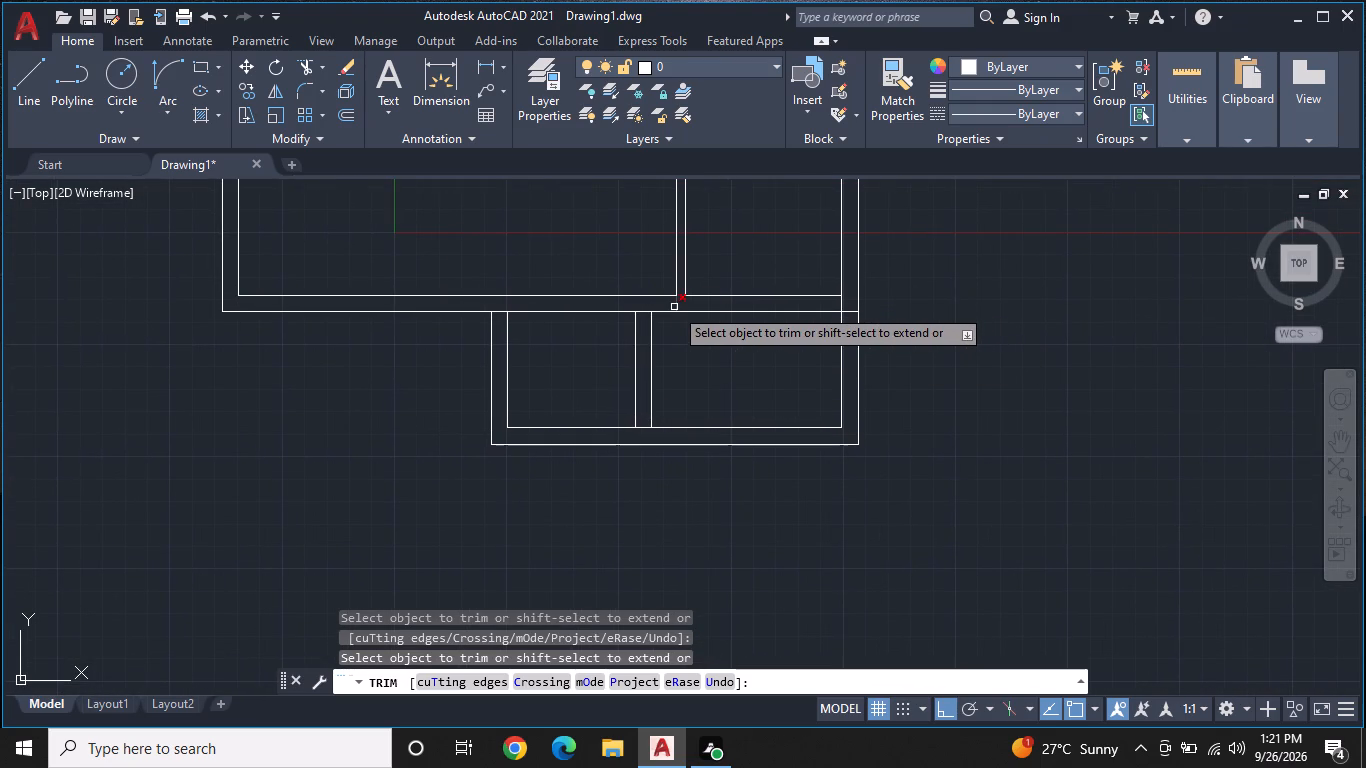
click(679, 300)
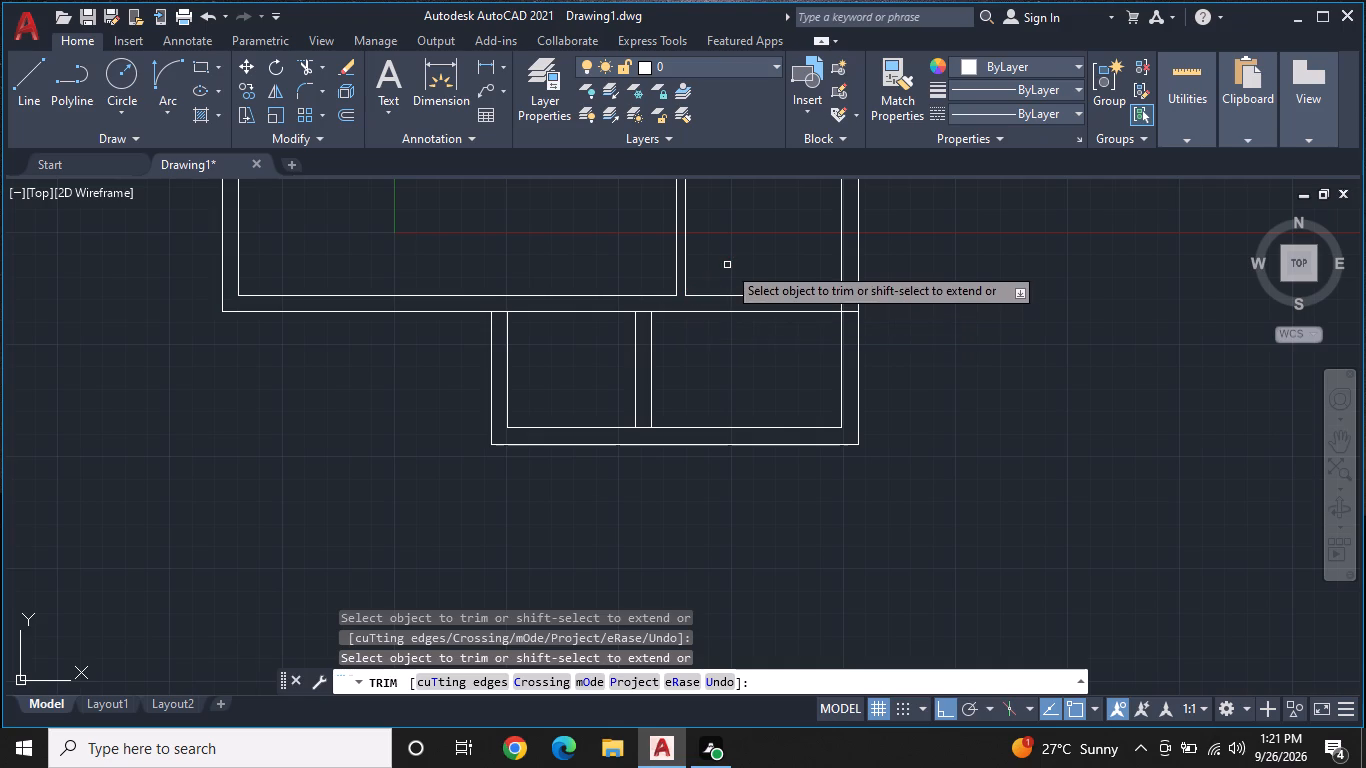
middle_drag(727, 265, 746, 317)
scroll(743, 298, up, 1)
middle_drag(739, 284, 754, 383)
middle_drag(729, 317, 743, 406)
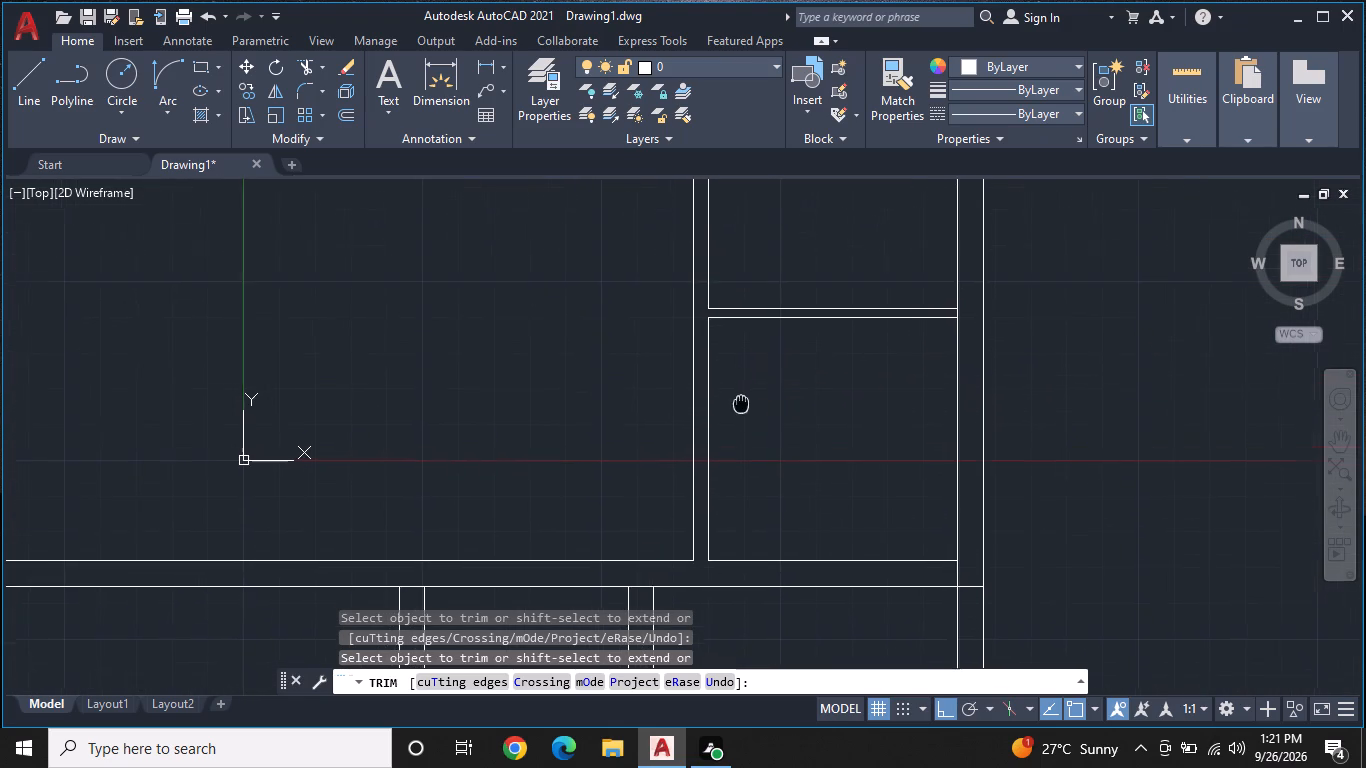
middle_drag(743, 406, 745, 410)
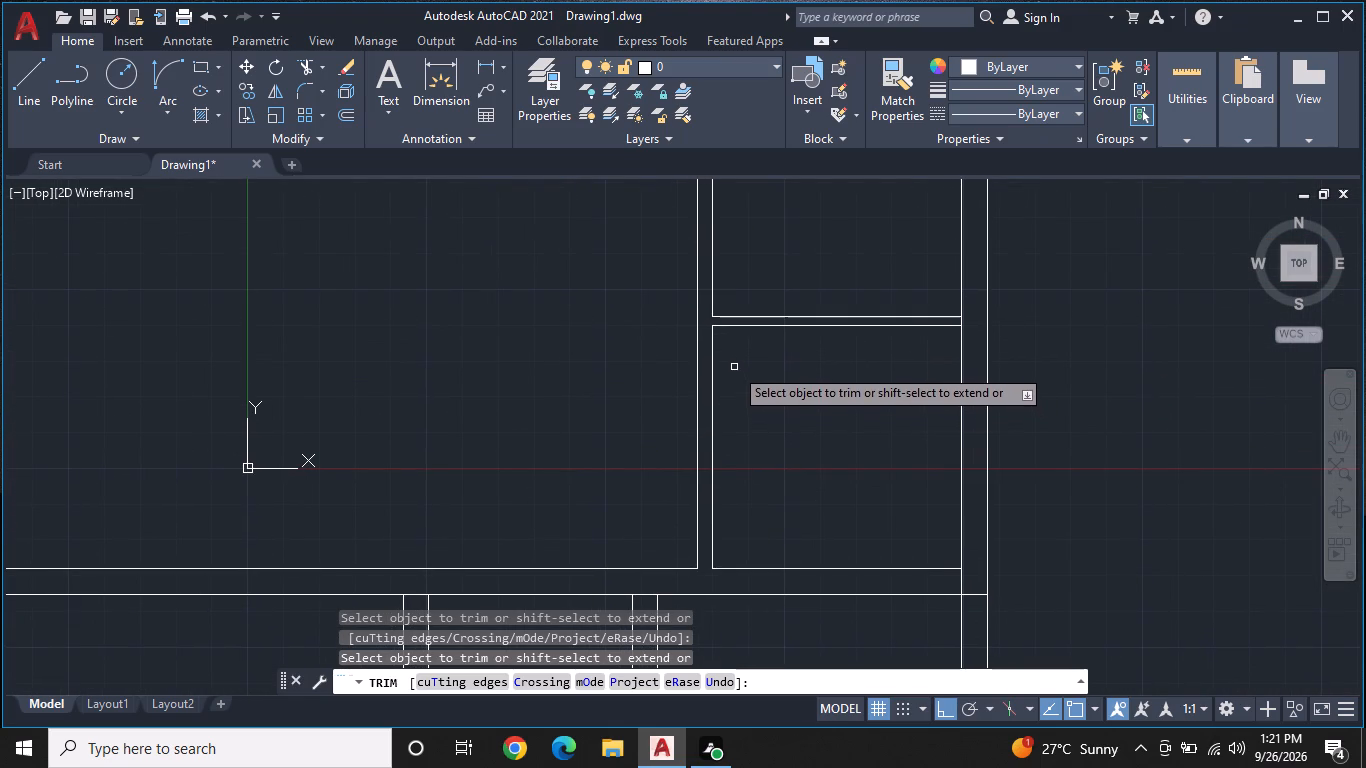
middle_drag(733, 364, 746, 425)
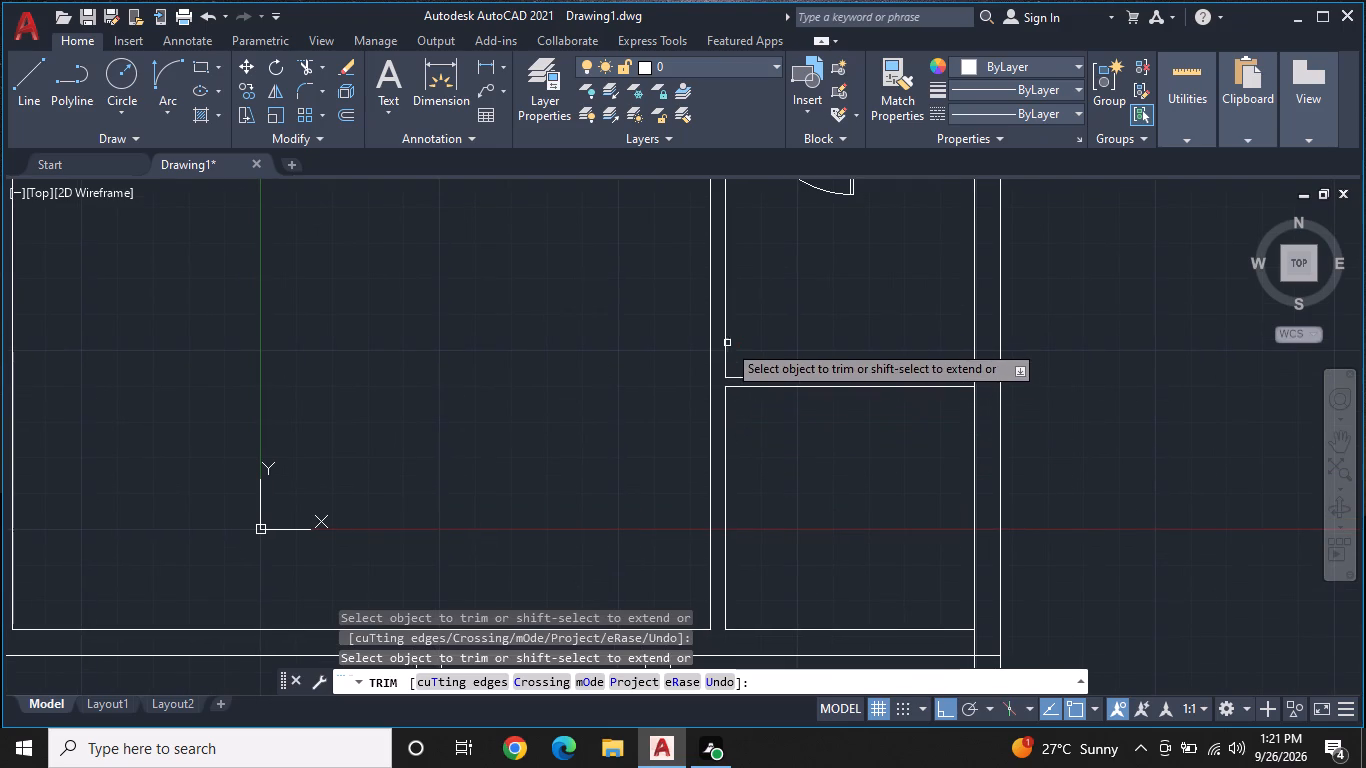
middle_drag(725, 328, 735, 372)
scroll(771, 338, down, 1)
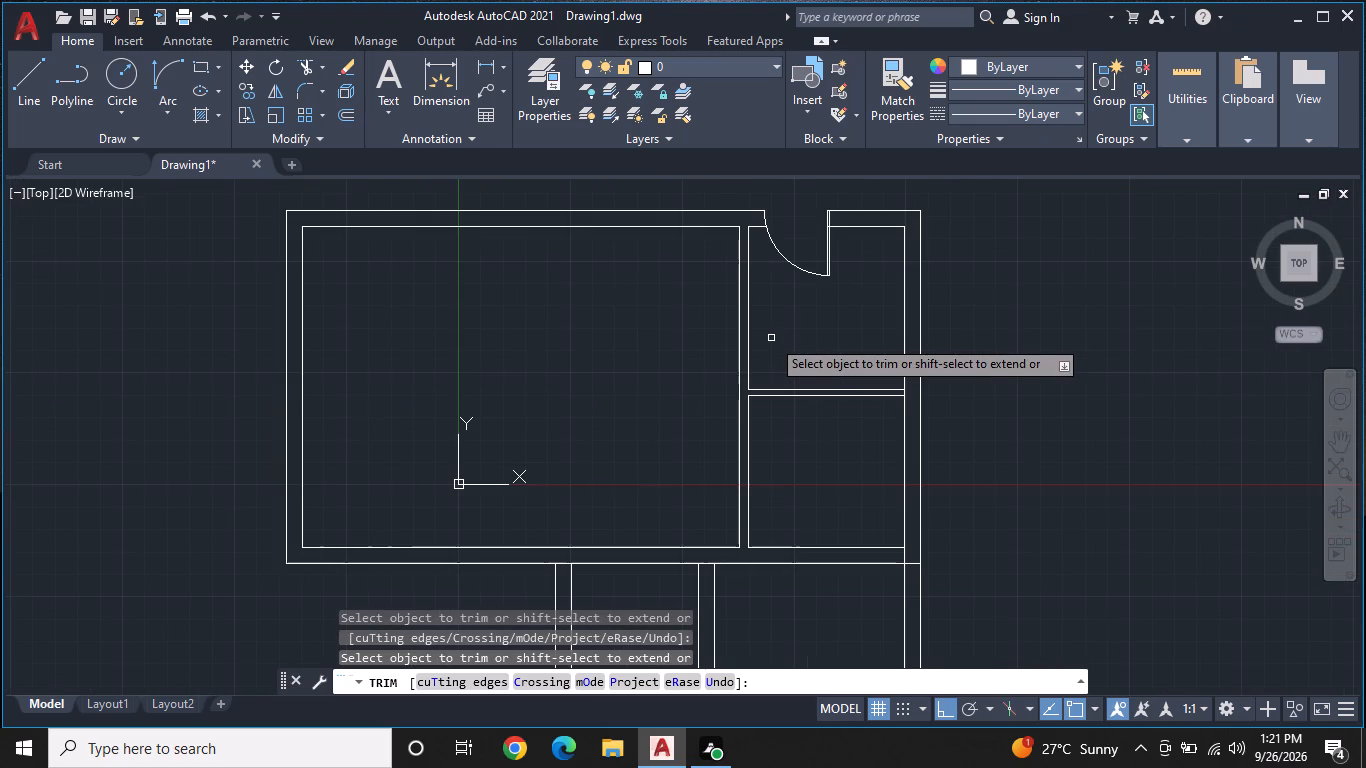
middle_drag(771, 334, 782, 328)
key(Escape)
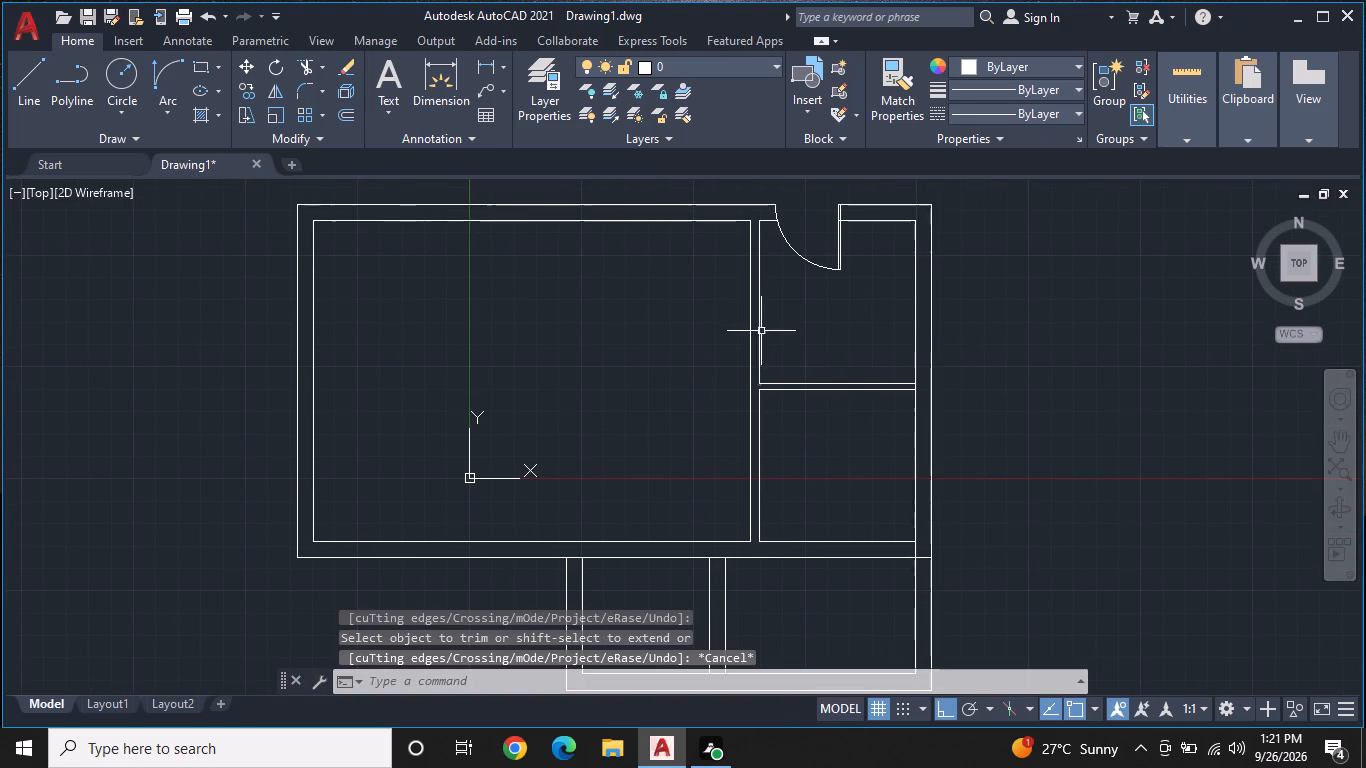
Draw a short line across the larger room's right partition, slightly below the cross wall between the two adjoining small rooms.
click(751, 335)
key(Escape)
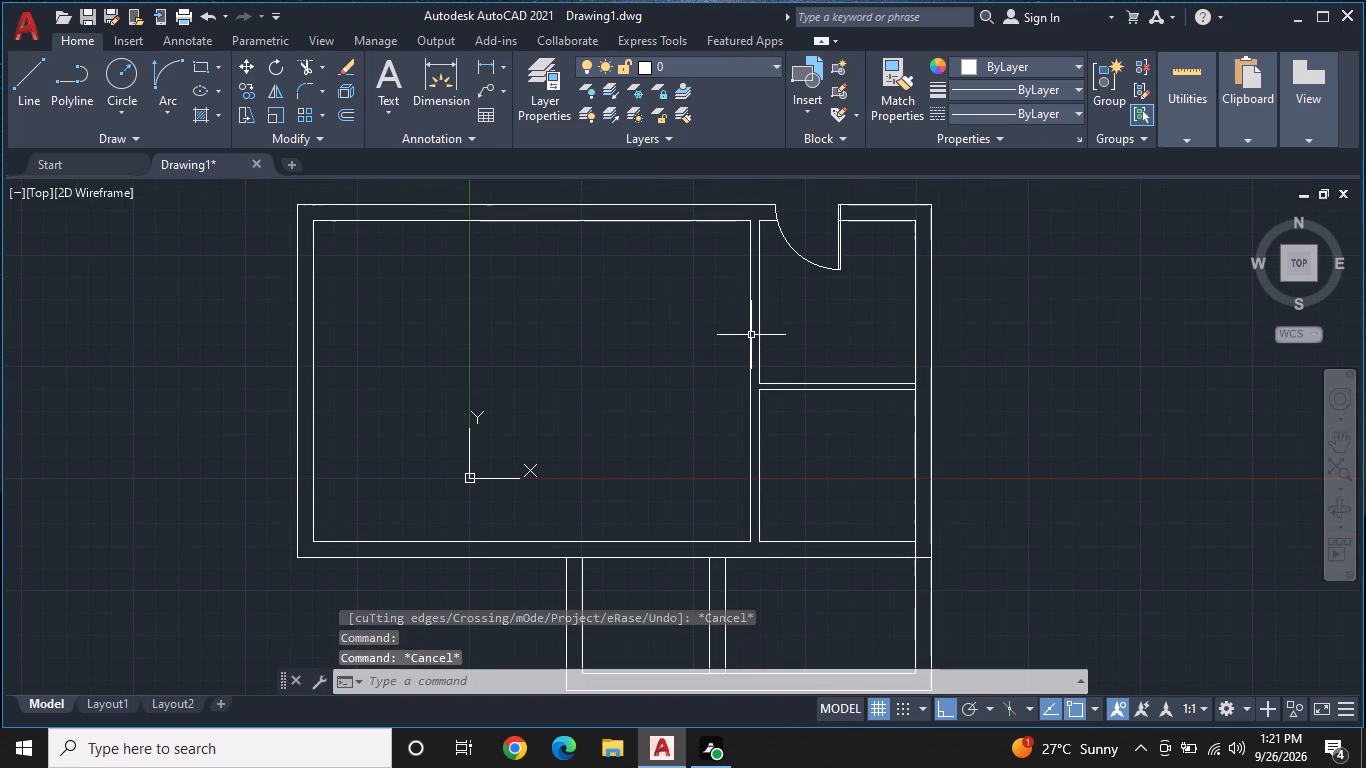
scroll(792, 428, up, 1)
middle_drag(792, 428, 795, 394)
scroll(796, 394, down, 1)
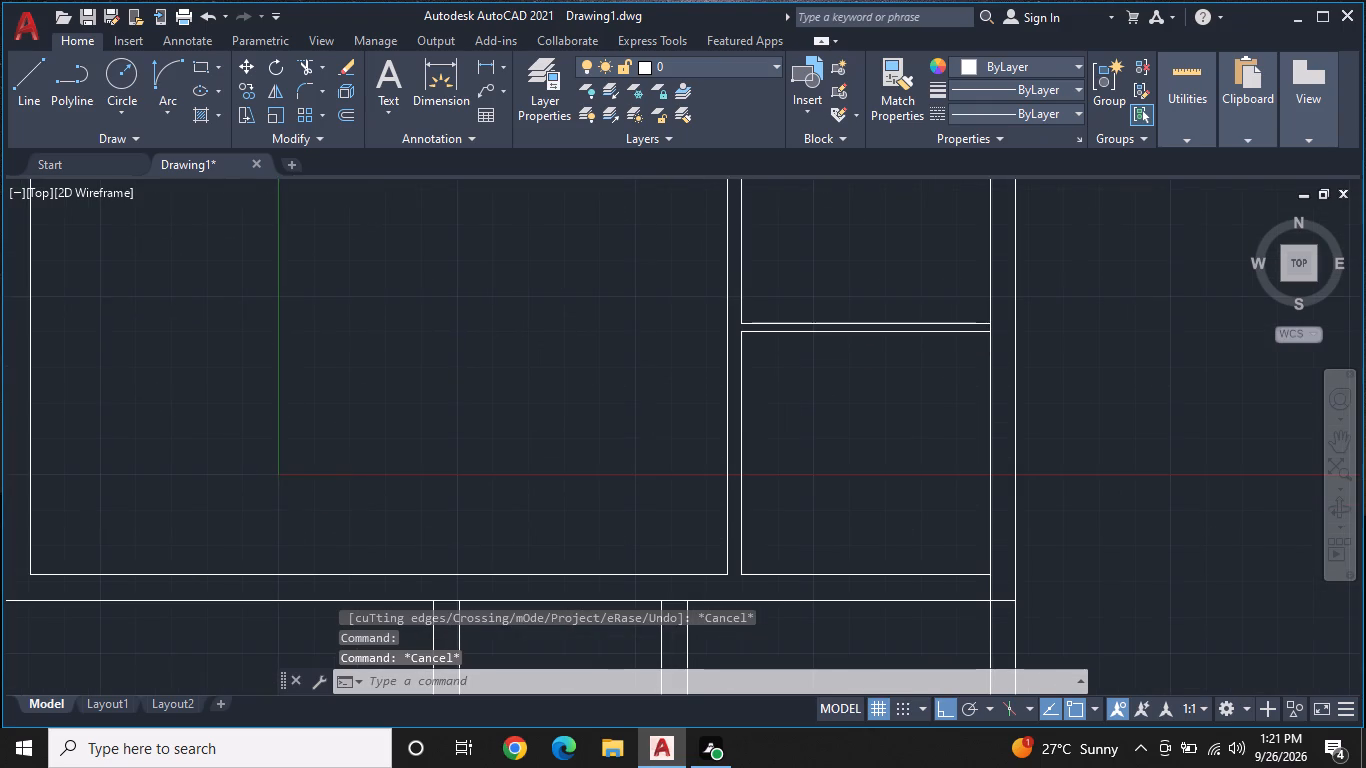
scroll(796, 394, down, 1)
middle_drag(796, 391, 788, 349)
scroll(770, 406, up, 2)
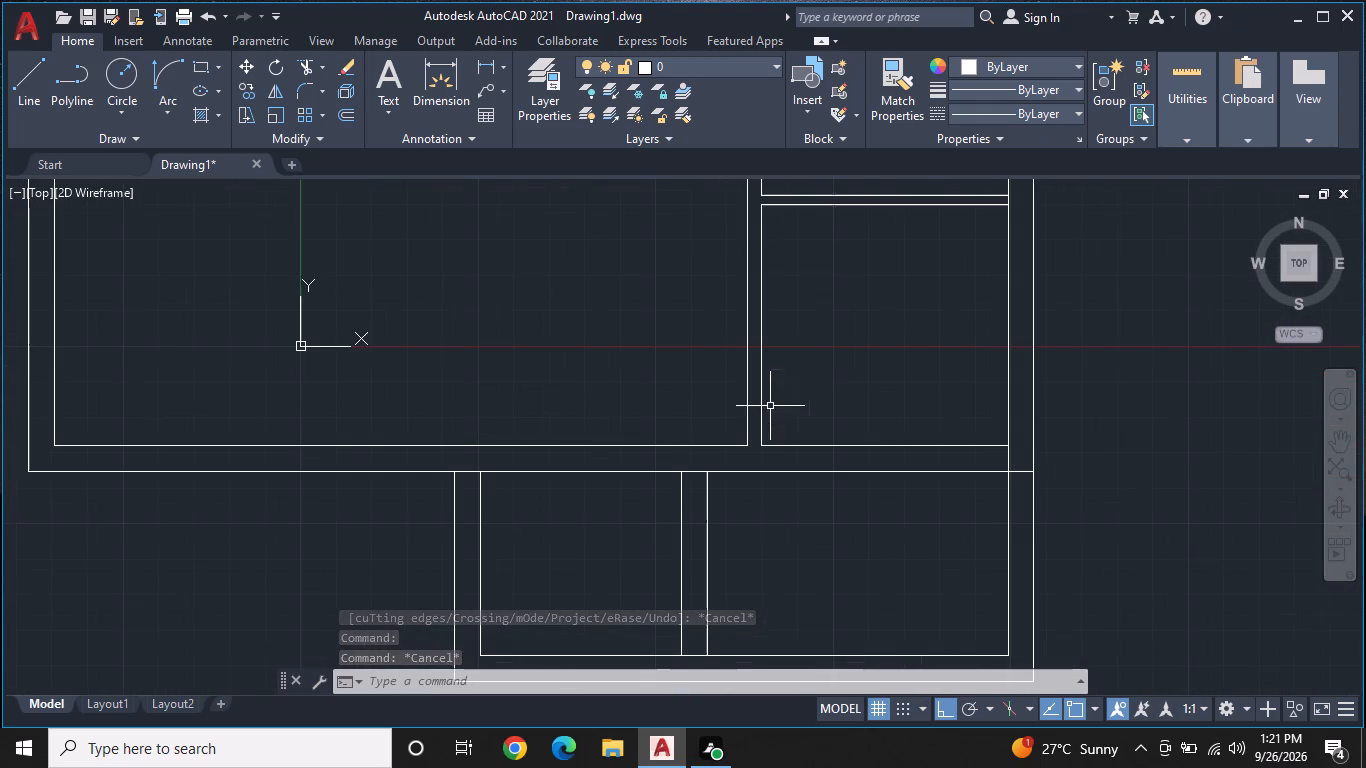
text(L)
key(space)
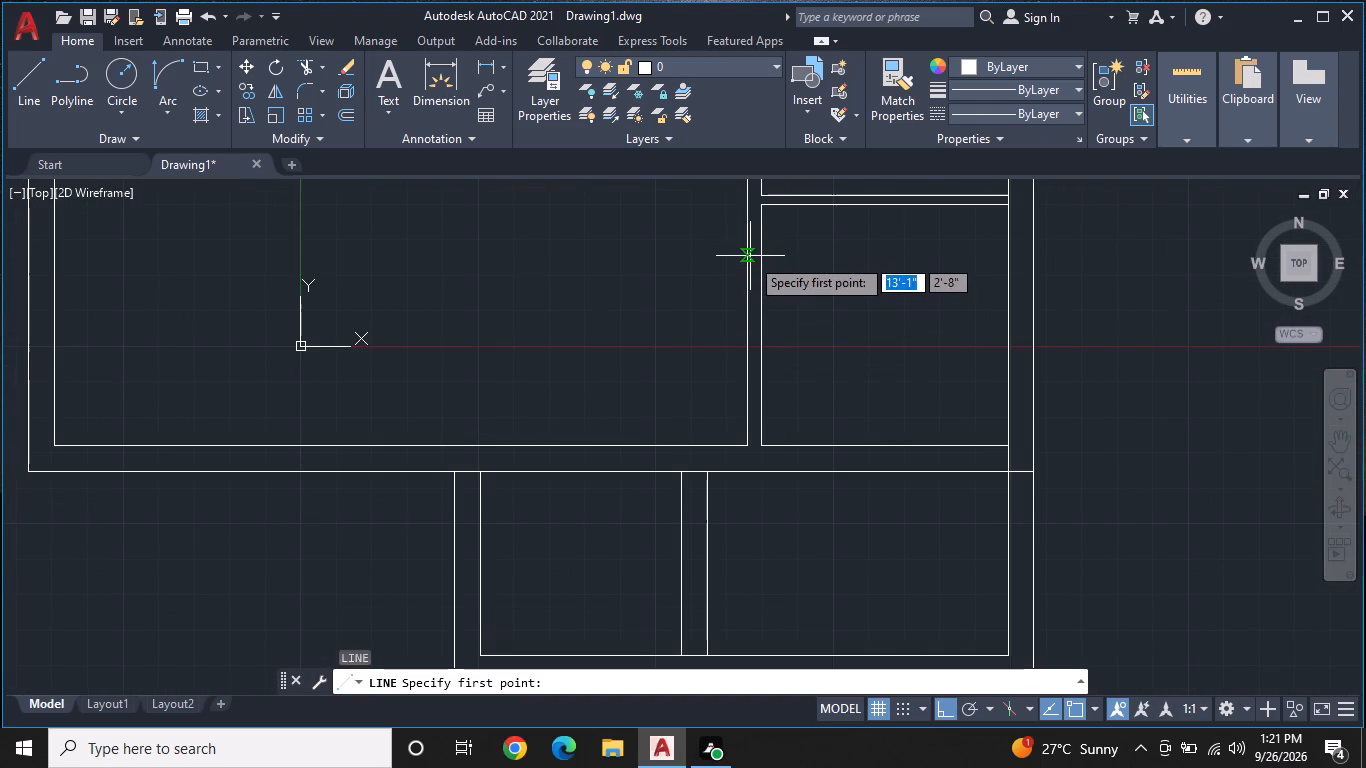
click(748, 272)
click(761, 273)
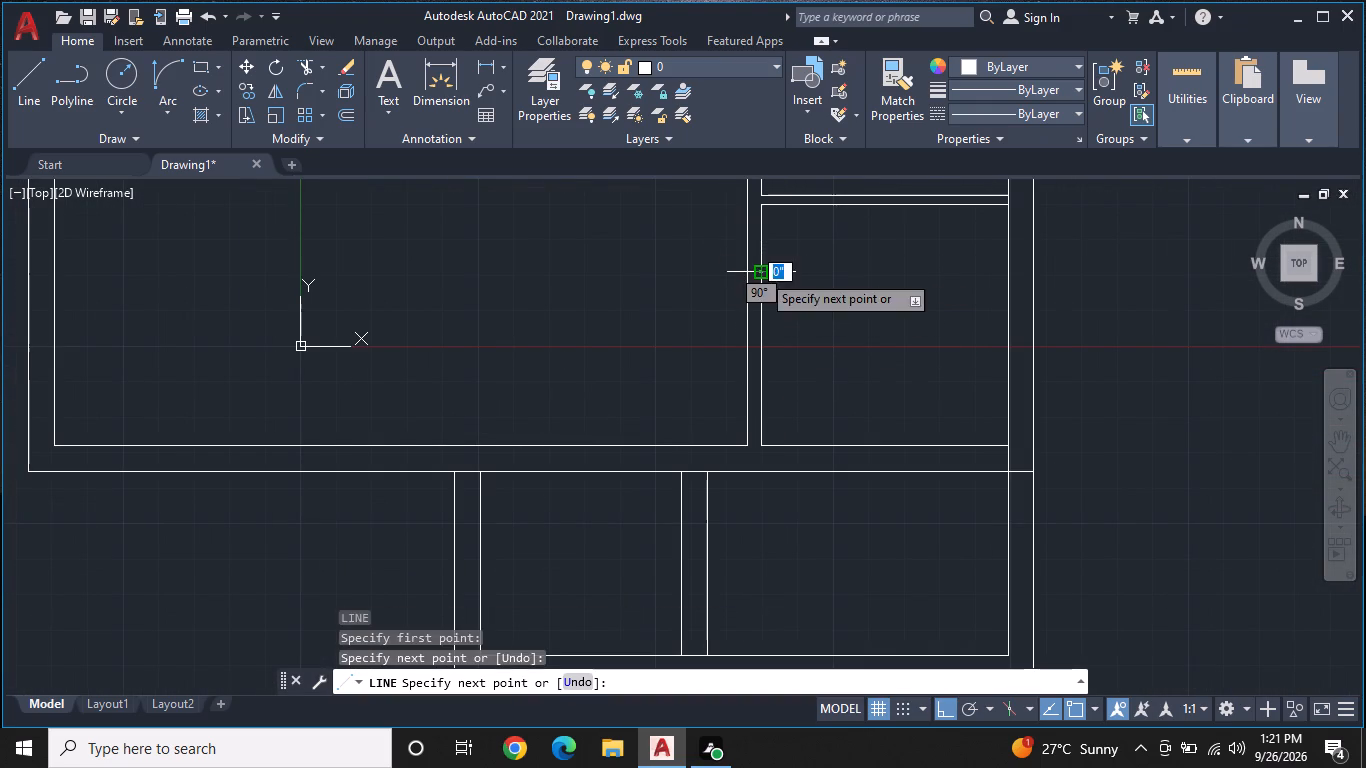
key(space)
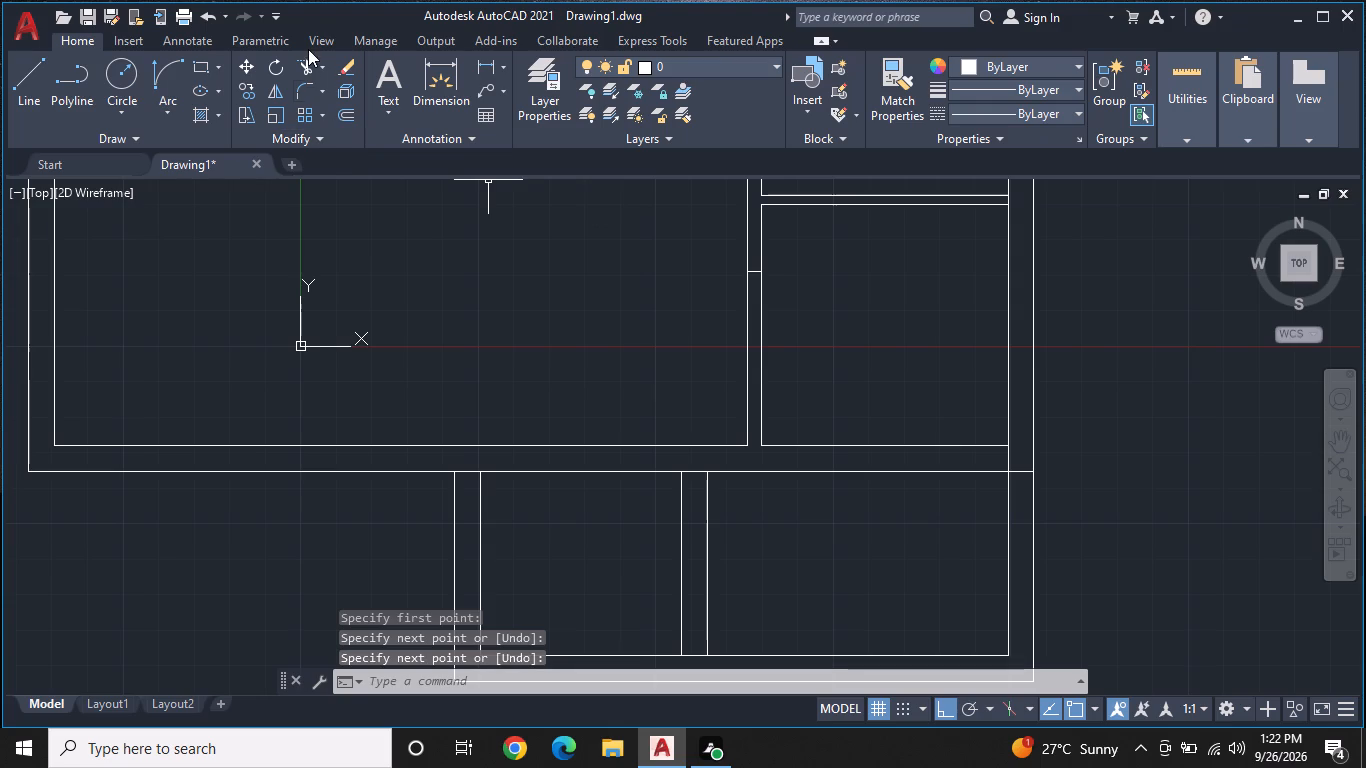
Trim both partition lines below the short cross line to open the wall down to the bottom wall.
click(304, 62)
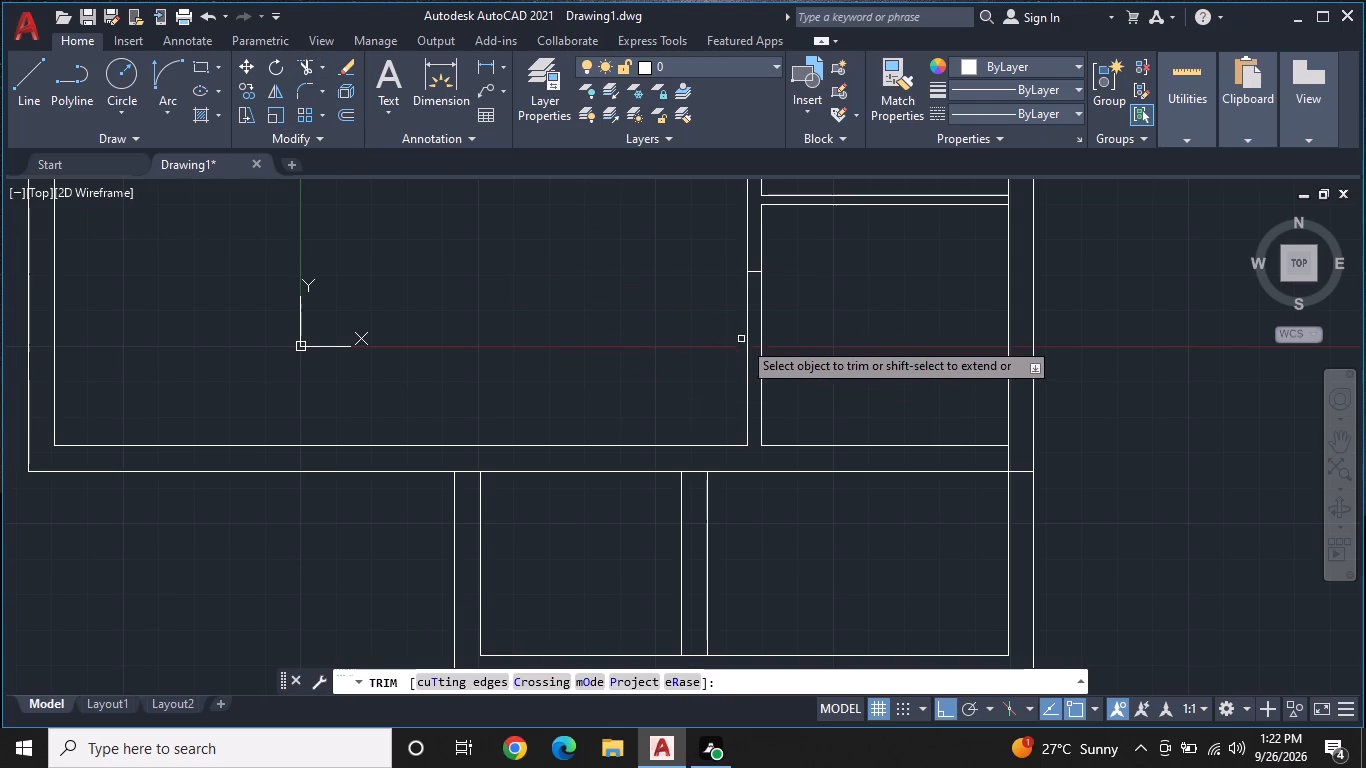
click(746, 351)
click(762, 362)
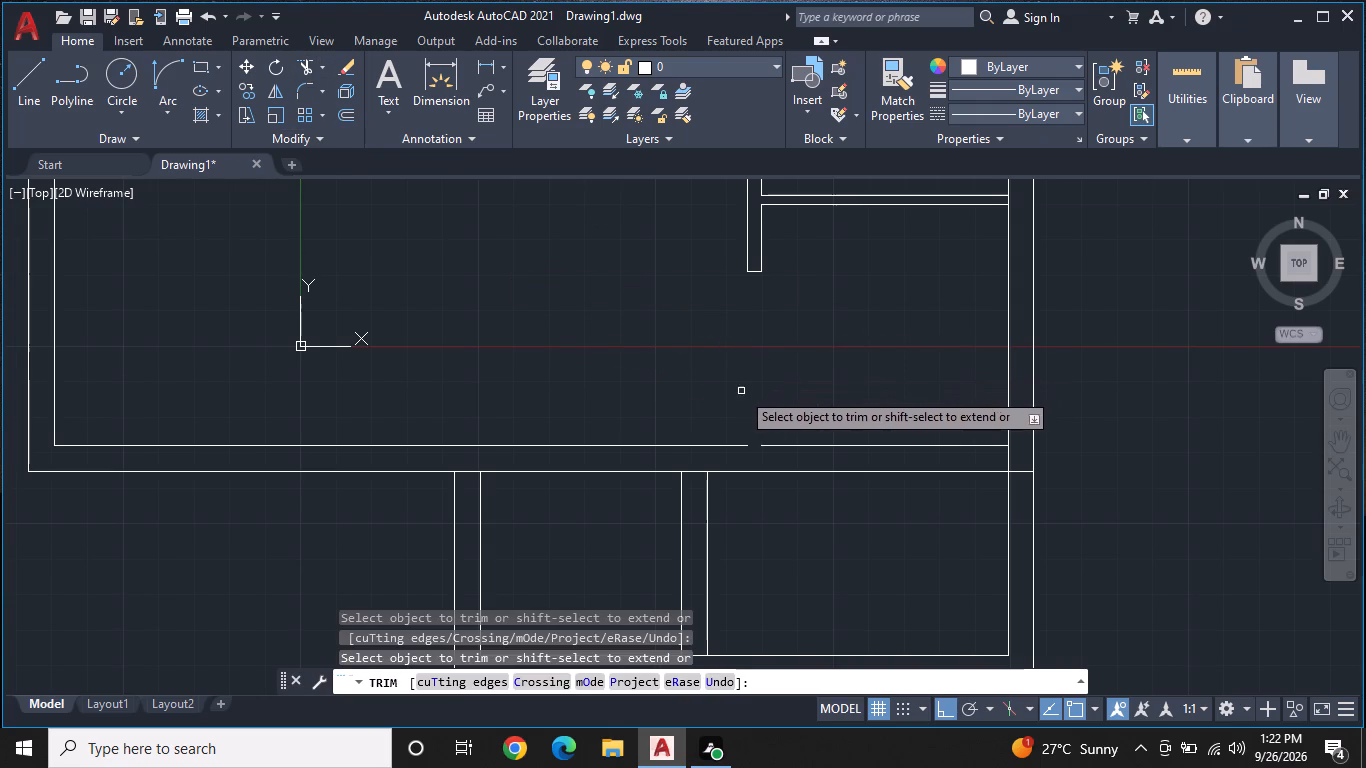
middle_drag(739, 391, 732, 347)
key(Escape)
Extend the larger room's inner bottom wall line across the opened gap to meet the adjoining room's inner bottom line.
text(EX)
key(space)
click(718, 402)
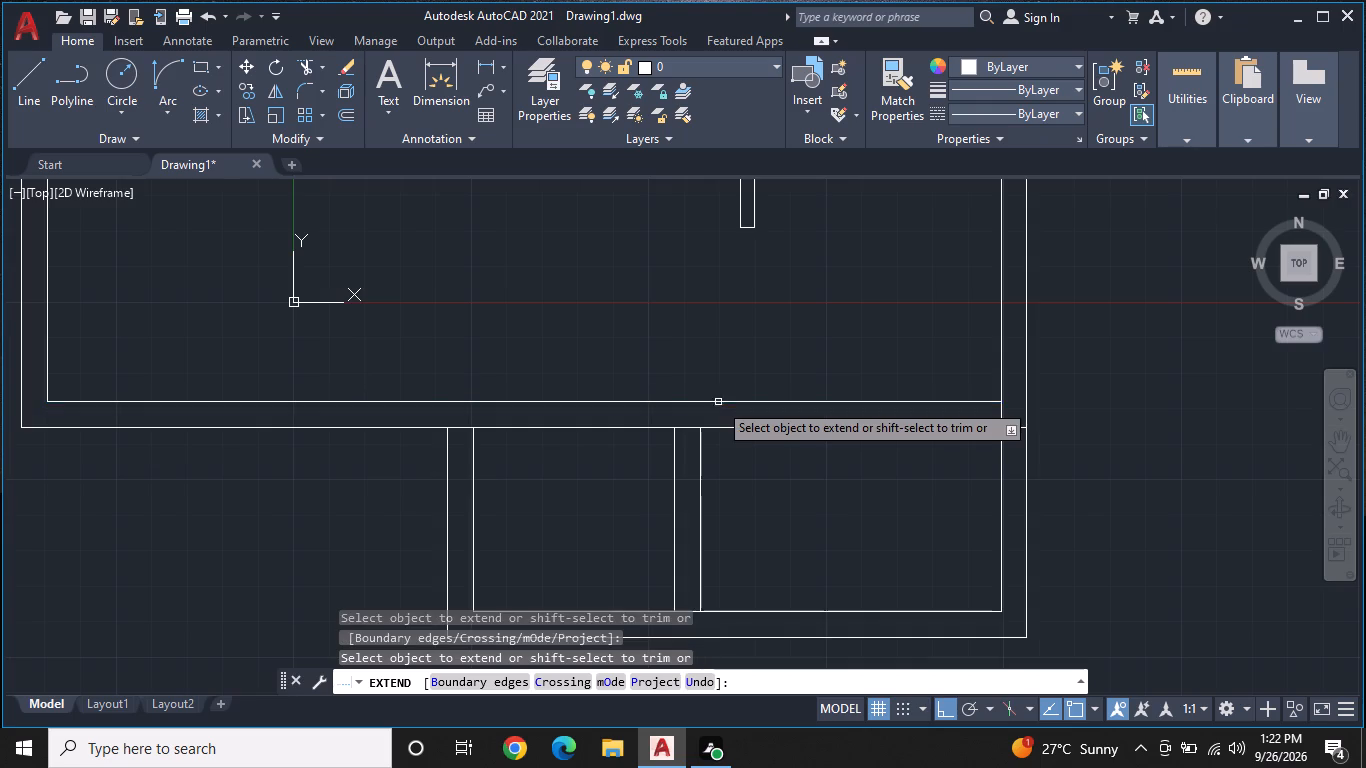
scroll(753, 349, down, 2)
middle_drag(753, 349, 761, 310)
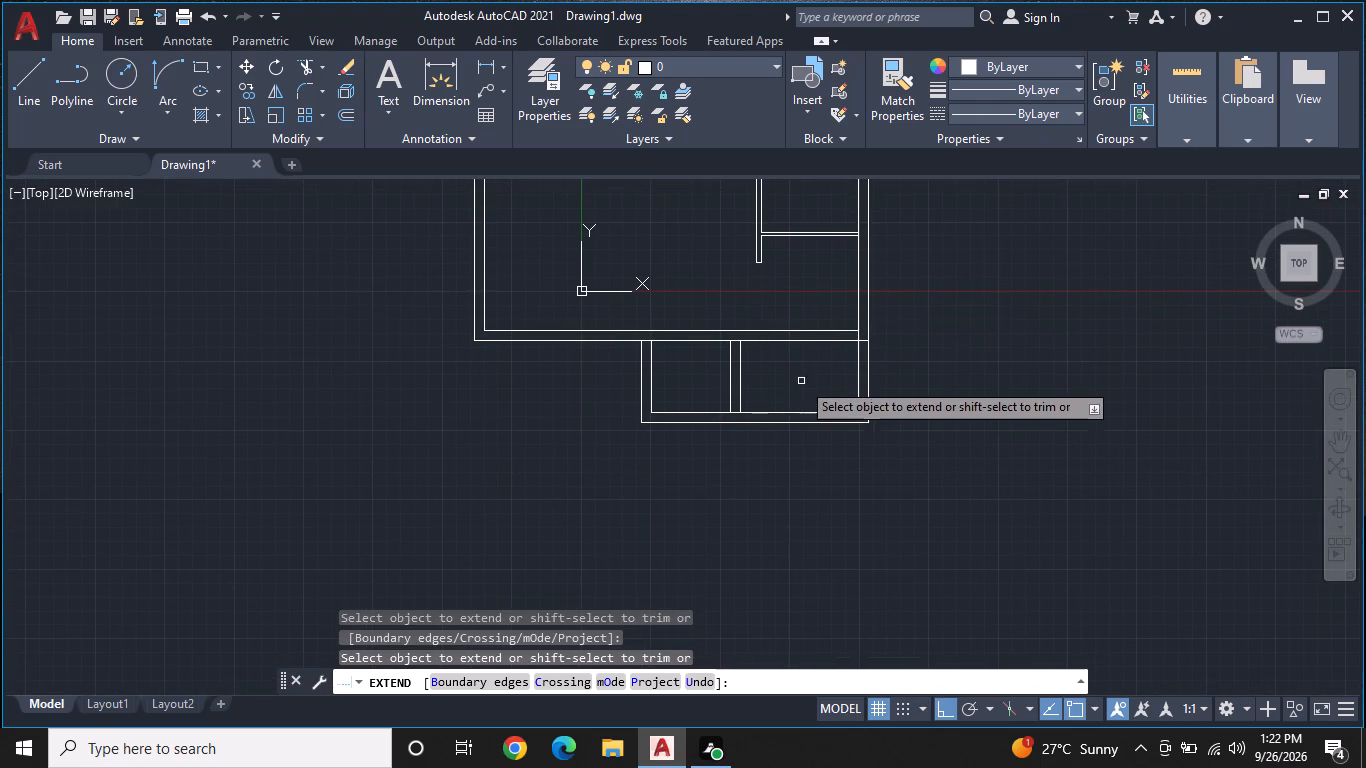
scroll(854, 348, up, 2)
click(872, 329)
key(Escape)
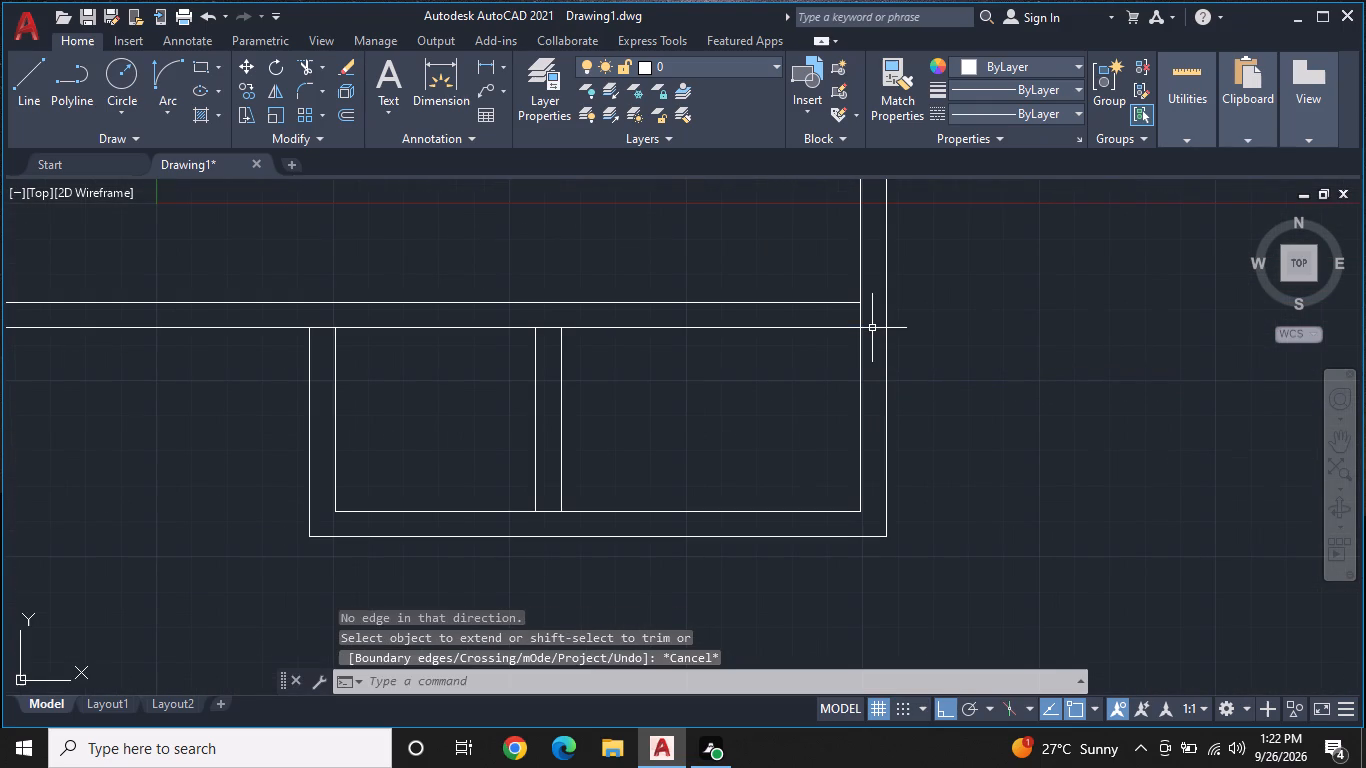
Trim the larger room's outer bottom wall line where it crosses the thickness of the right outer wall.
text(TR)
key(space)
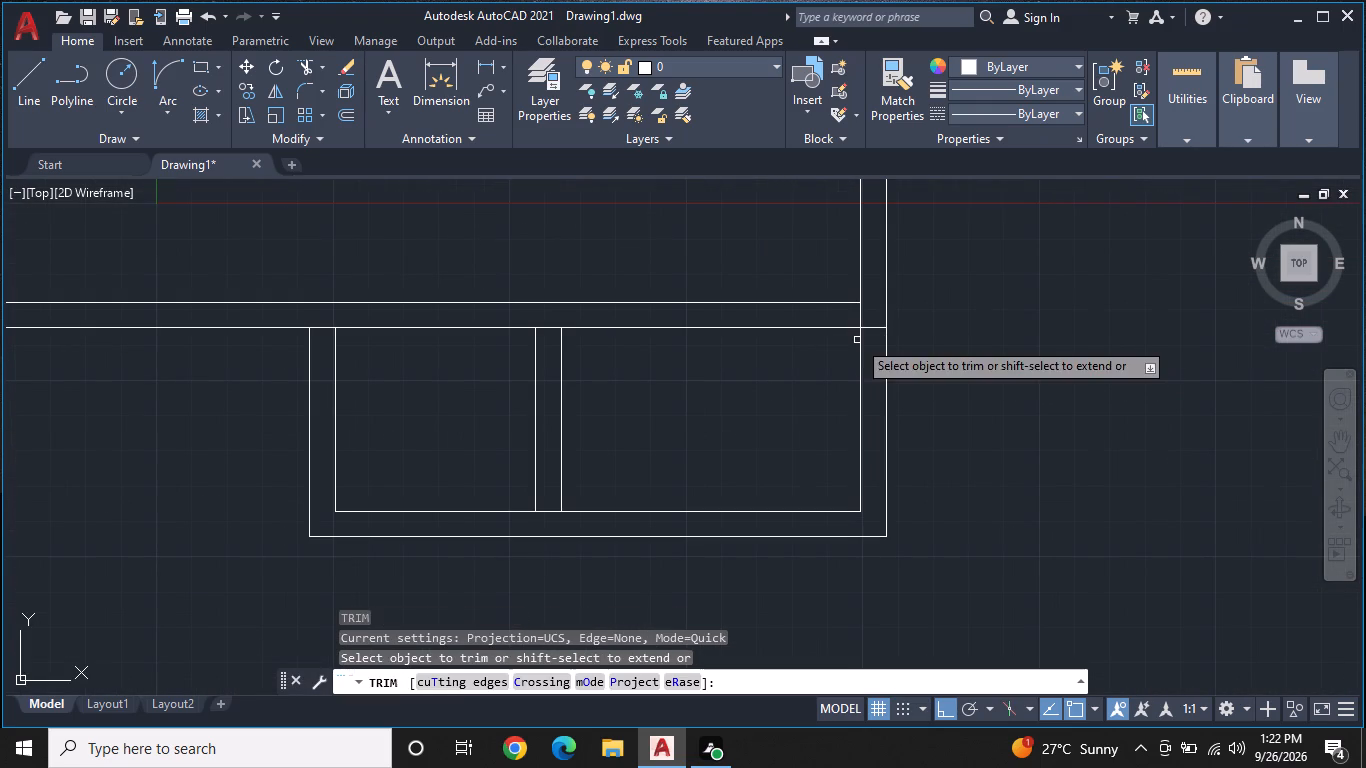
click(864, 328)
middle_drag(888, 356, 907, 351)
scroll(888, 356, up, 1)
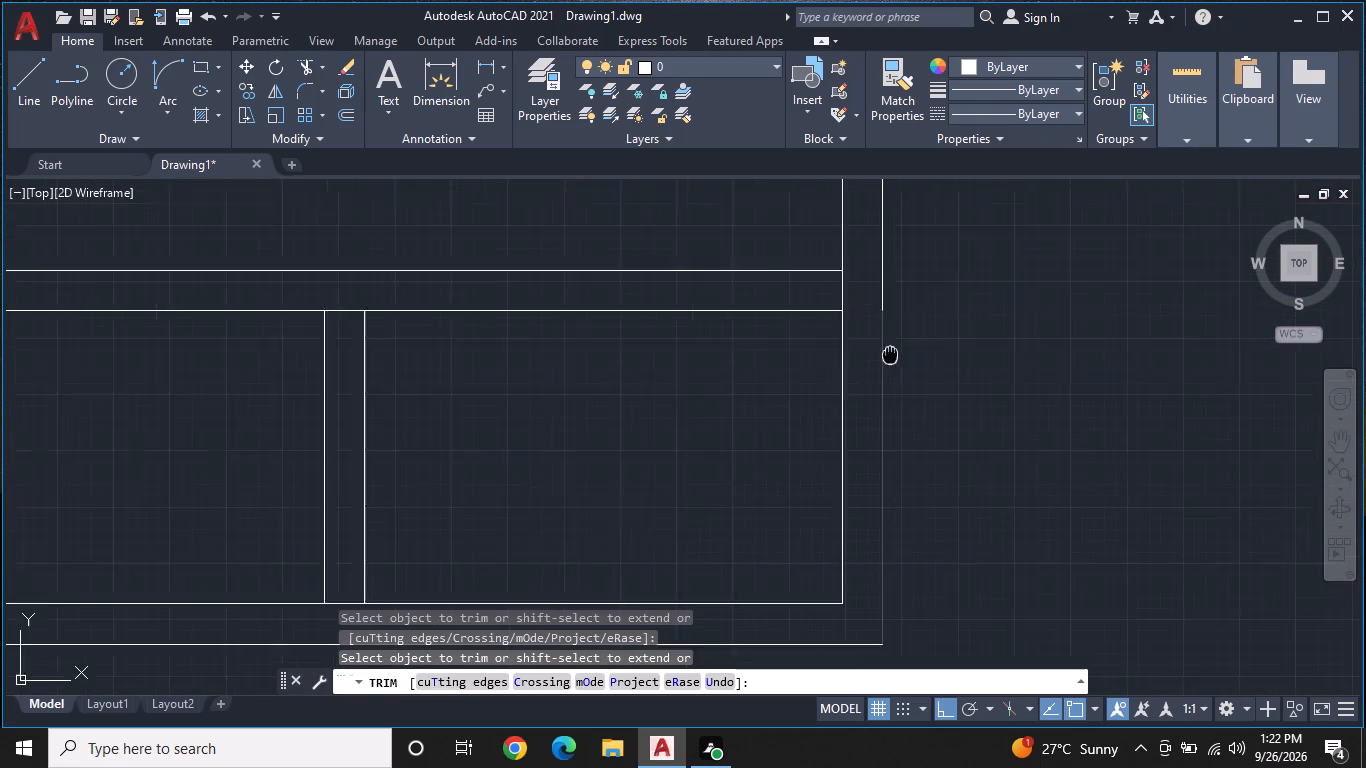
middle_drag(907, 351, 963, 338)
scroll(964, 338, down, 1)
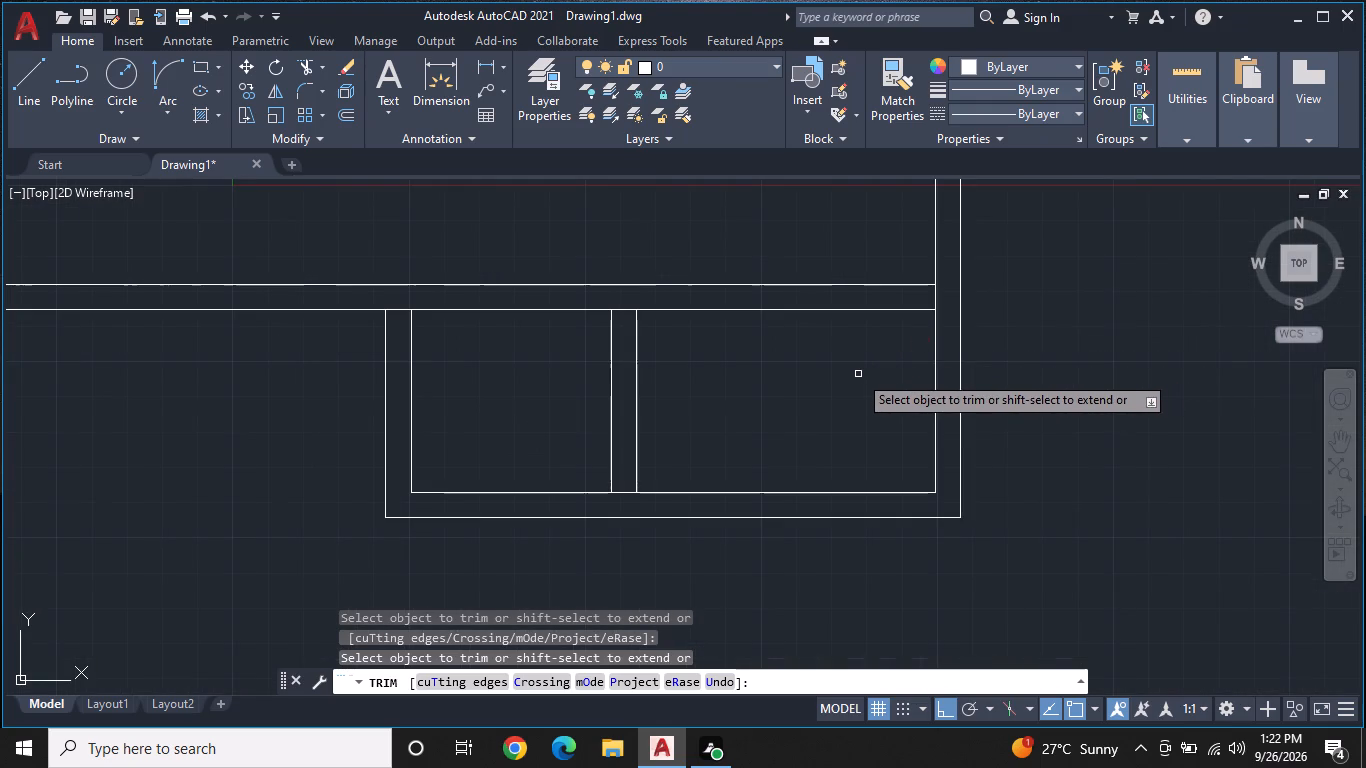
middle_drag(819, 374, 854, 396)
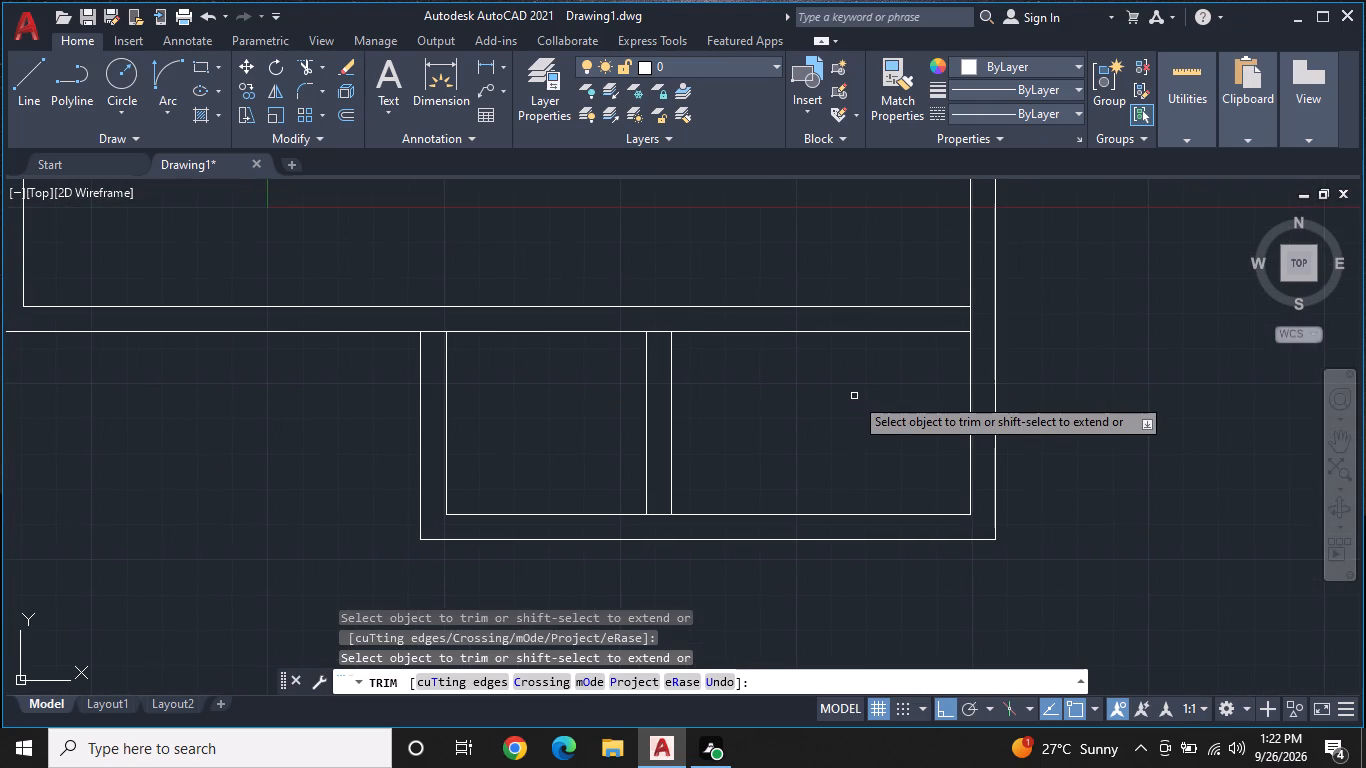
Draw a short vertical line across the larger room's bottom wall above the right lower room.
scroll(851, 375, down, 1)
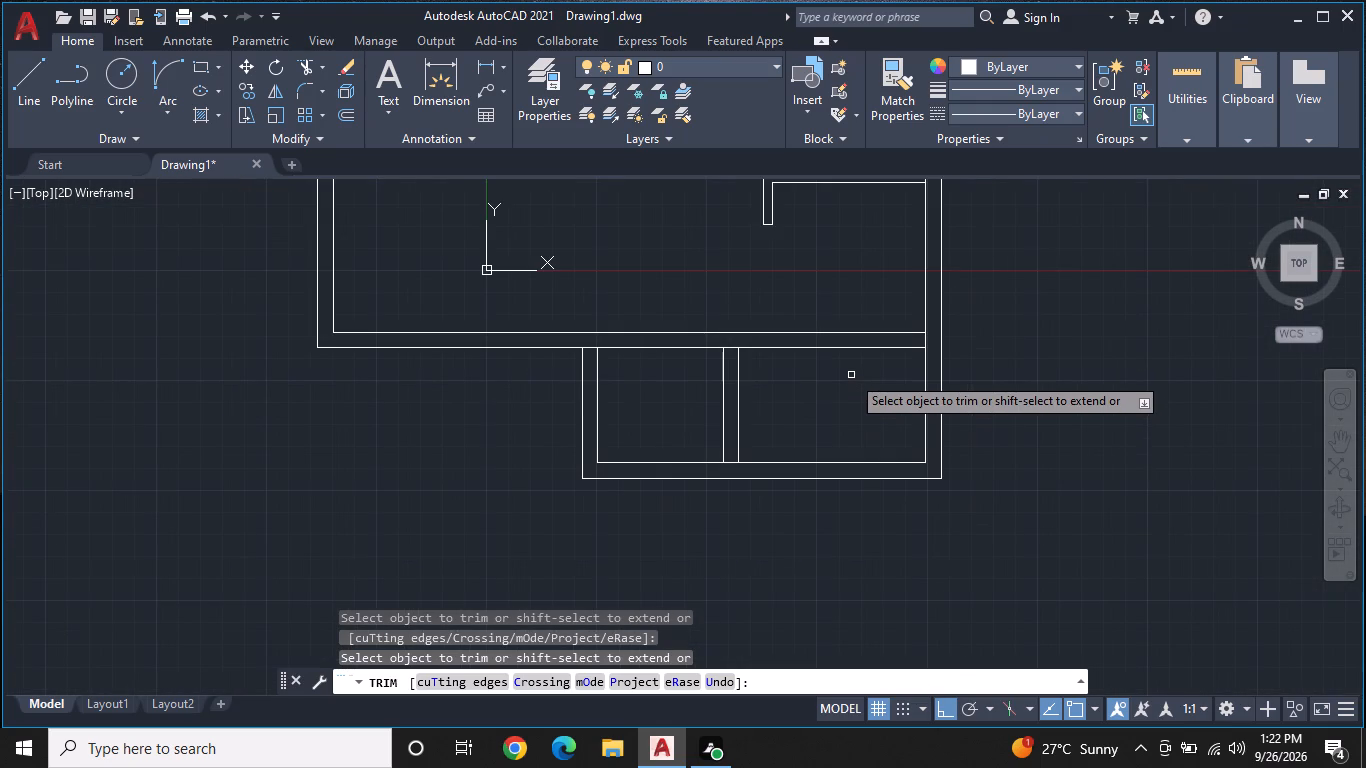
key(Escape)
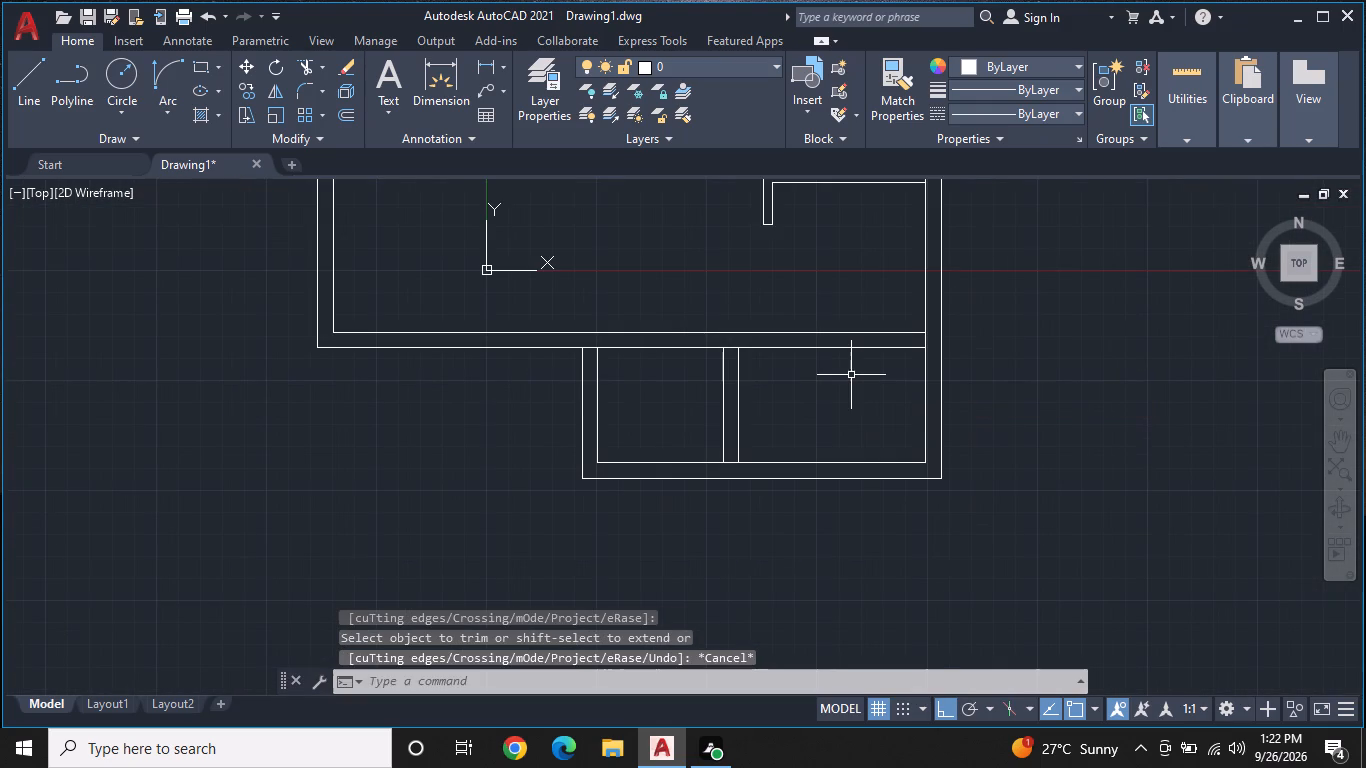
scroll(851, 375, up, 1)
middle_drag(857, 354, 829, 393)
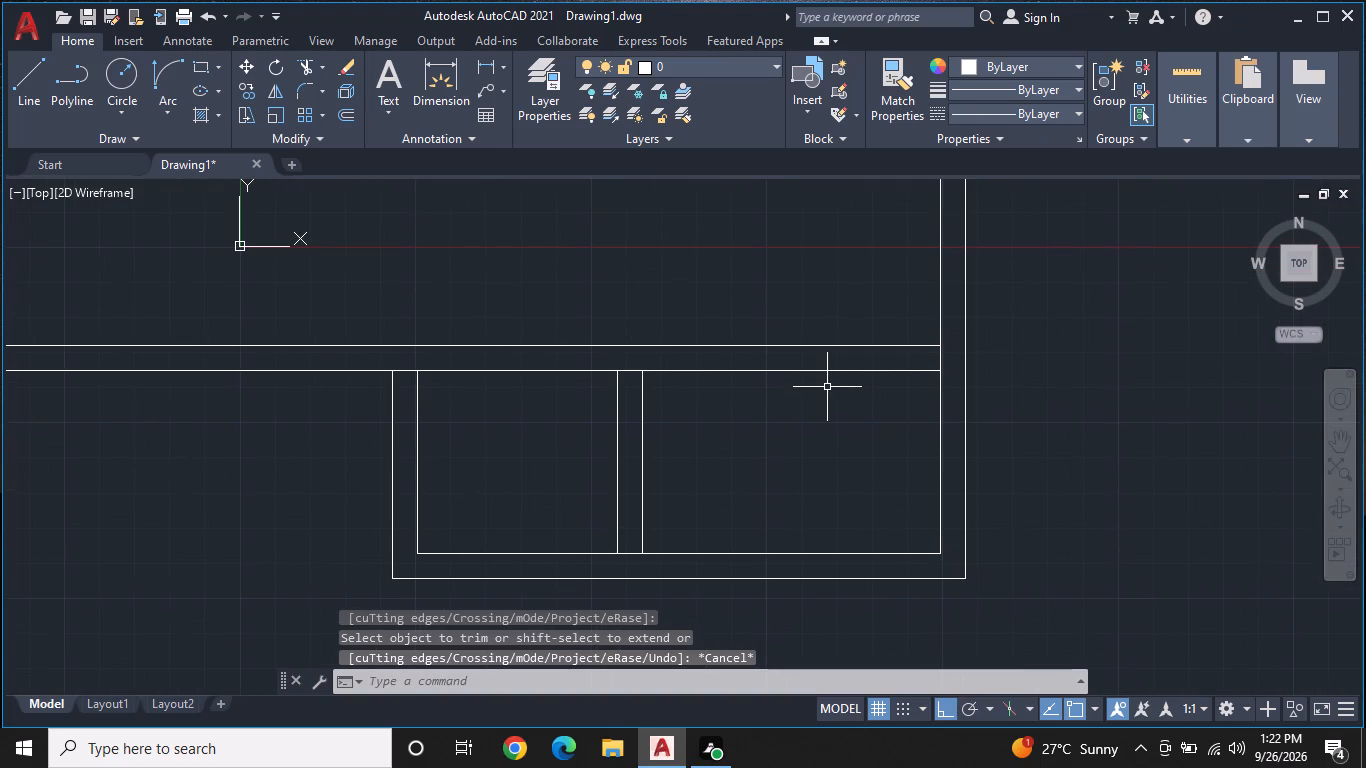
text(L)
key(space)
click(817, 368)
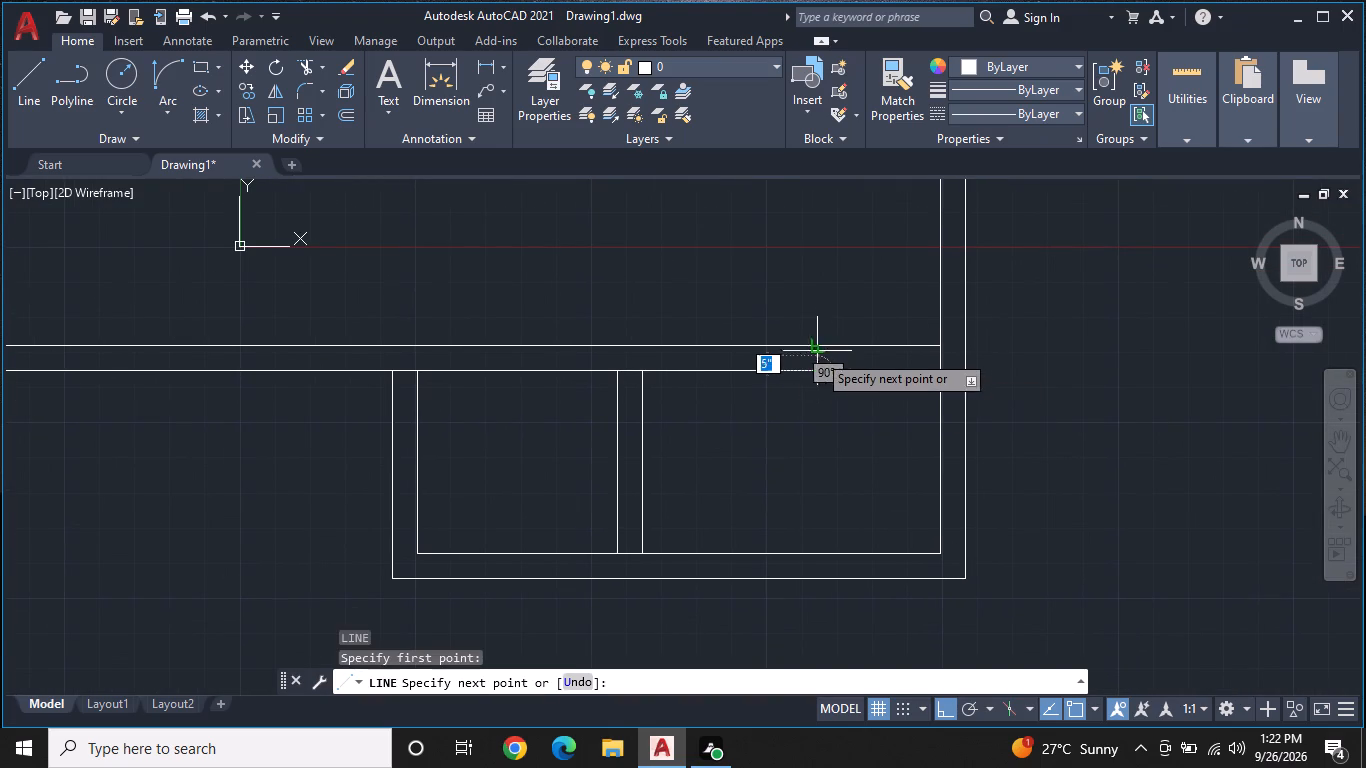
click(818, 341)
key(Escape)
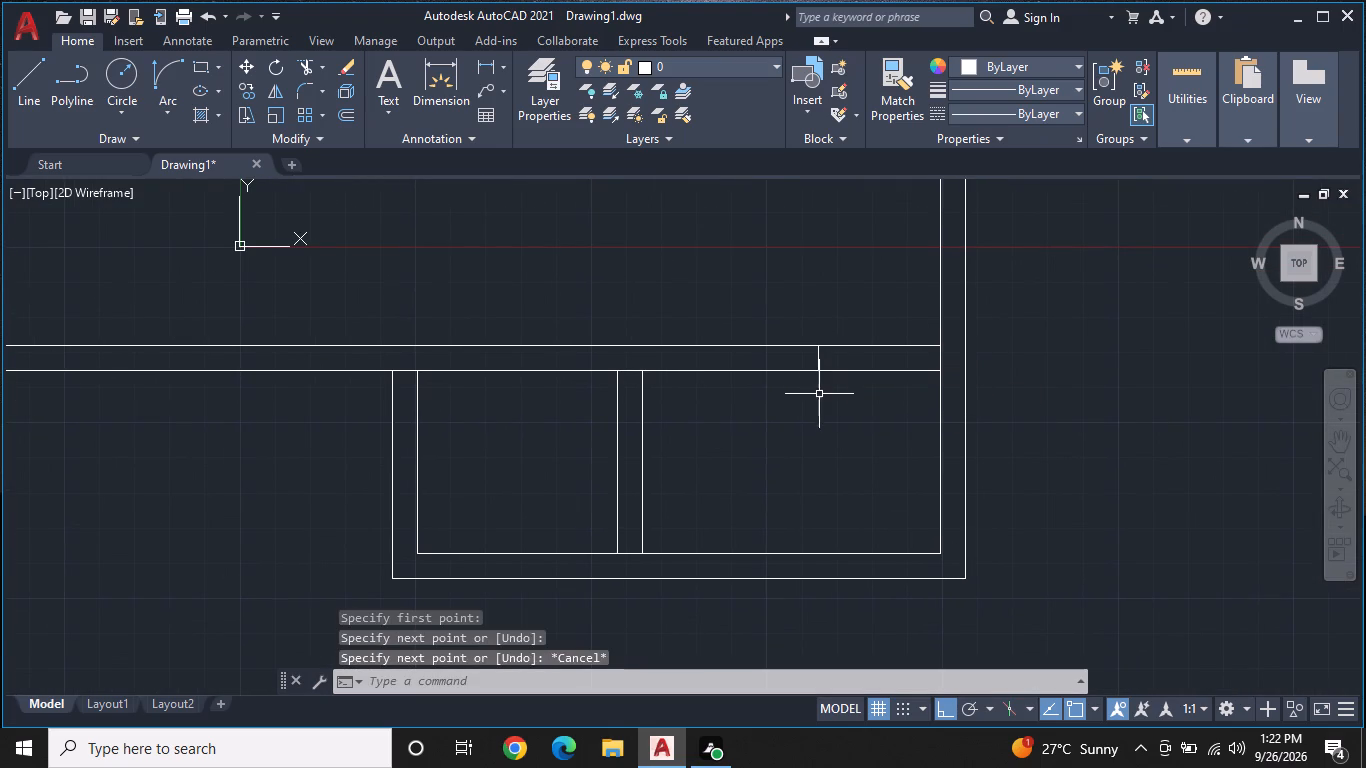
Draw a 3' door leaf line downward from the top of the short cross line into the right lower room.
text(L)
key(space)
scroll(820, 359, up, 1)
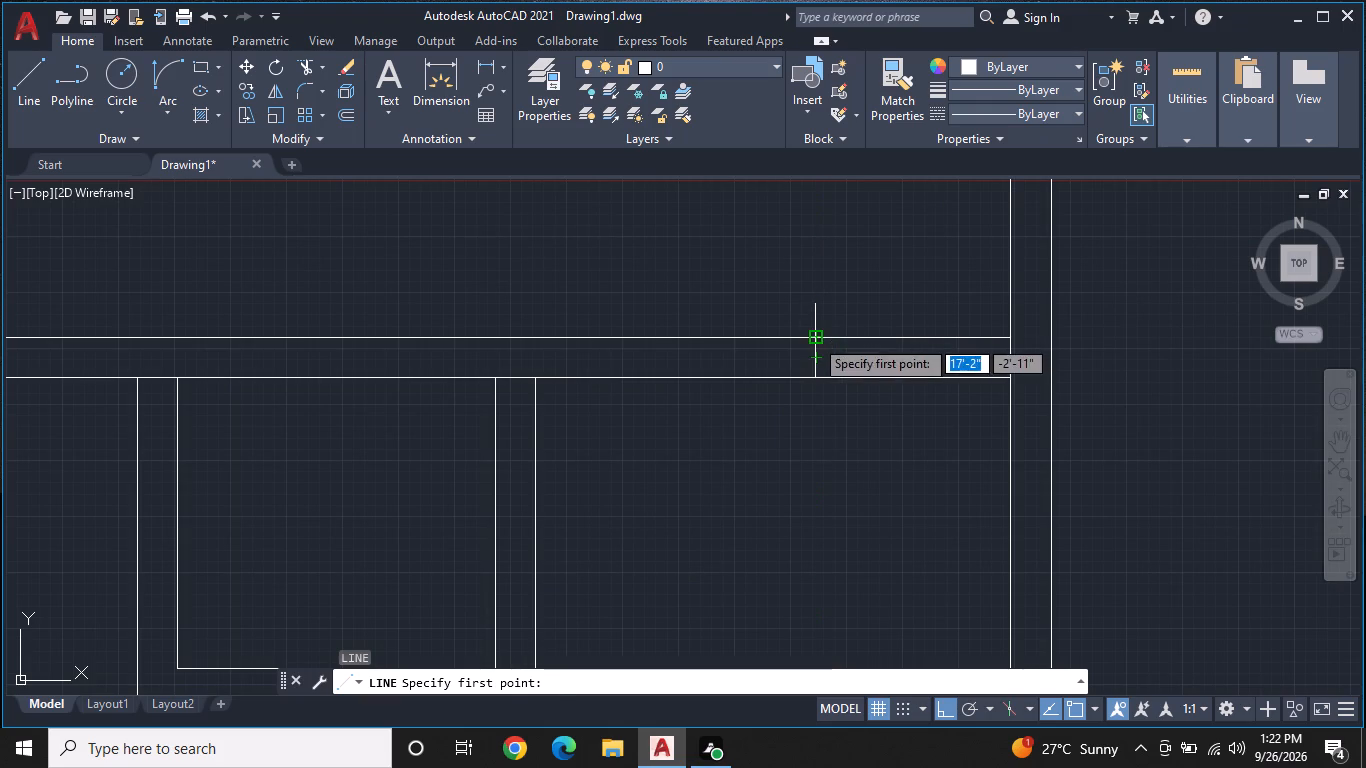
drag(814, 338, 814, 362)
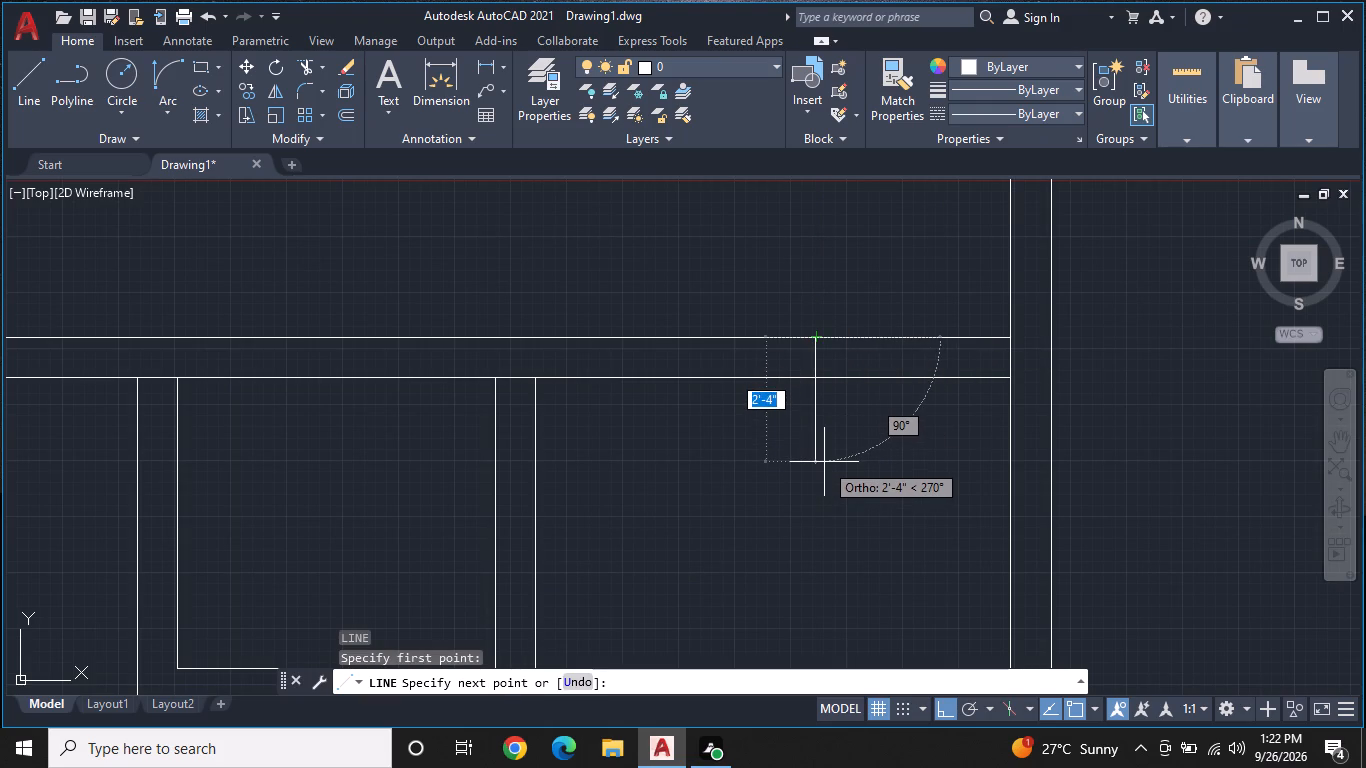
text(3')
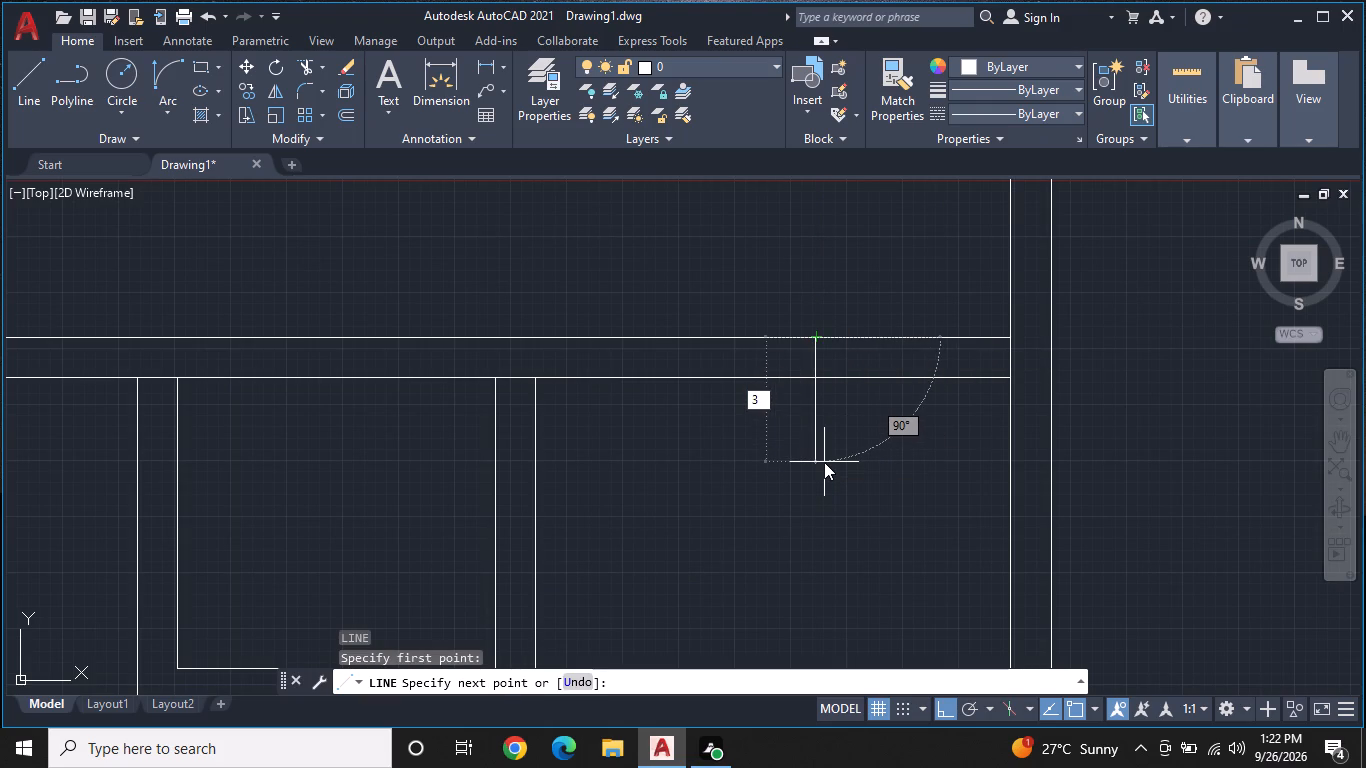
key(Return)
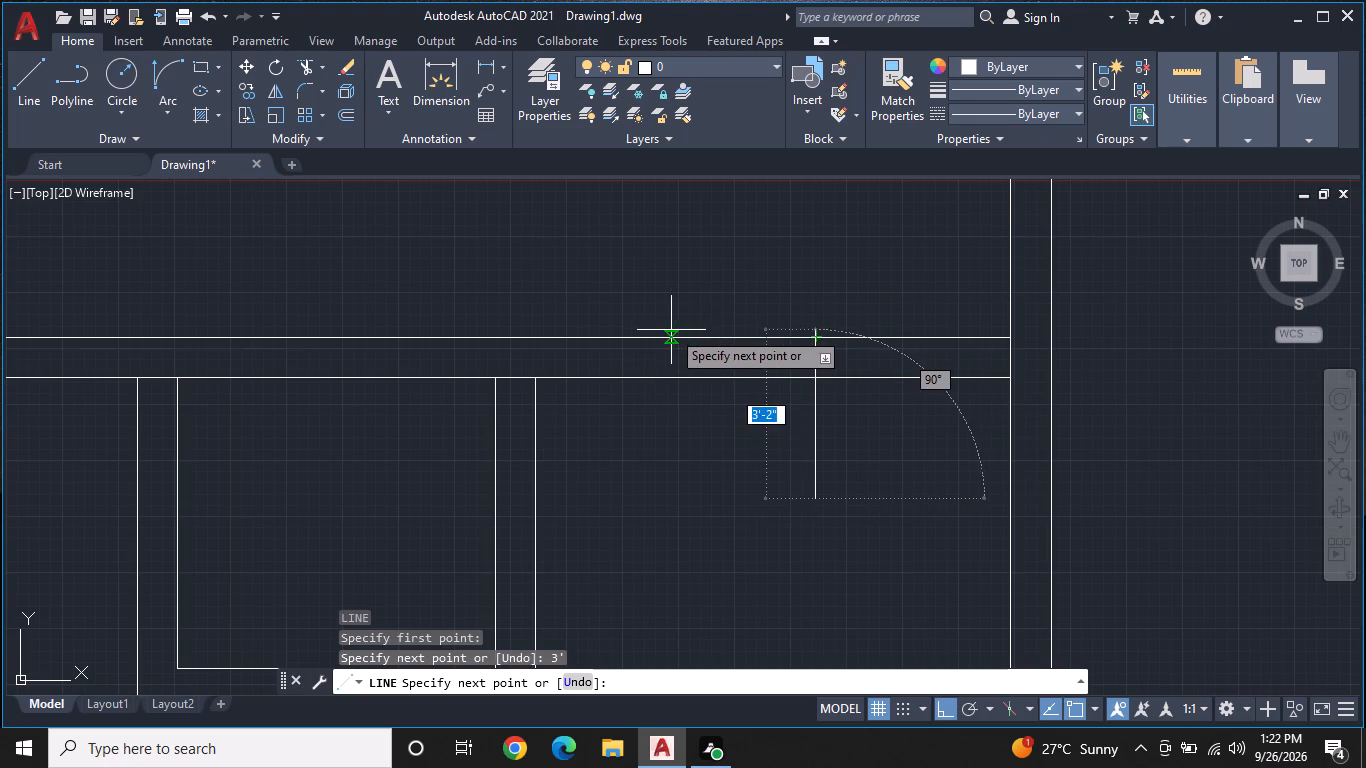
key(Escape)
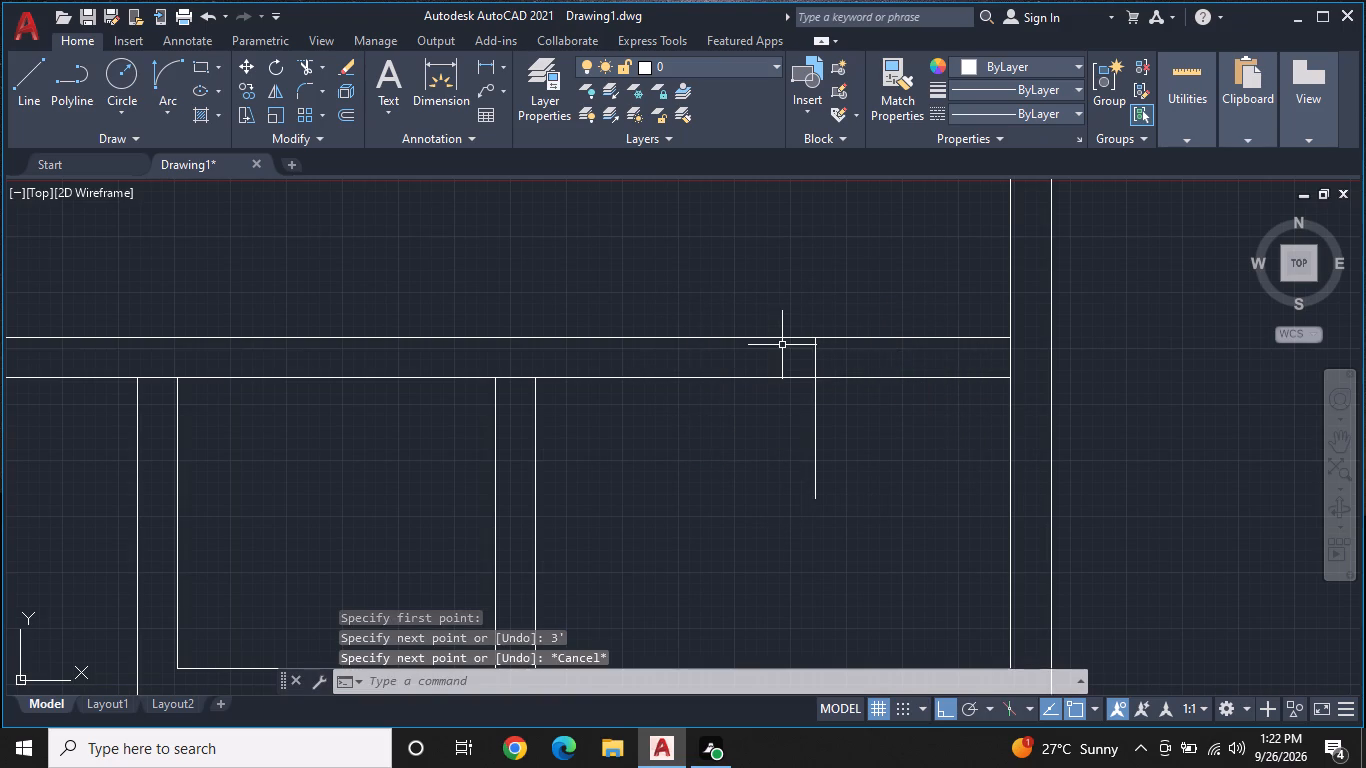
Draw a 3' line leftward from the top of the door leaf along the wall's upper line to mark the door width.
text(L)
key(space)
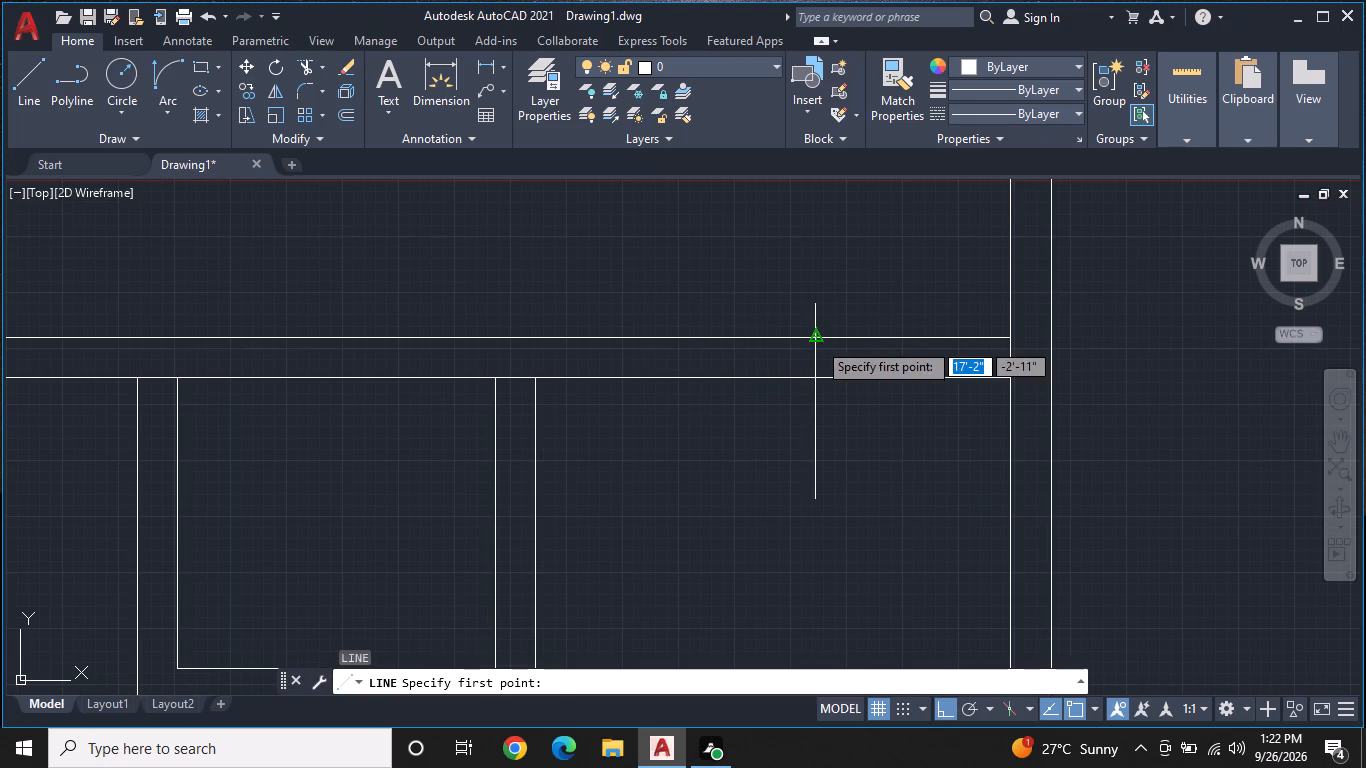
click(817, 341)
text(3')
key(Return)
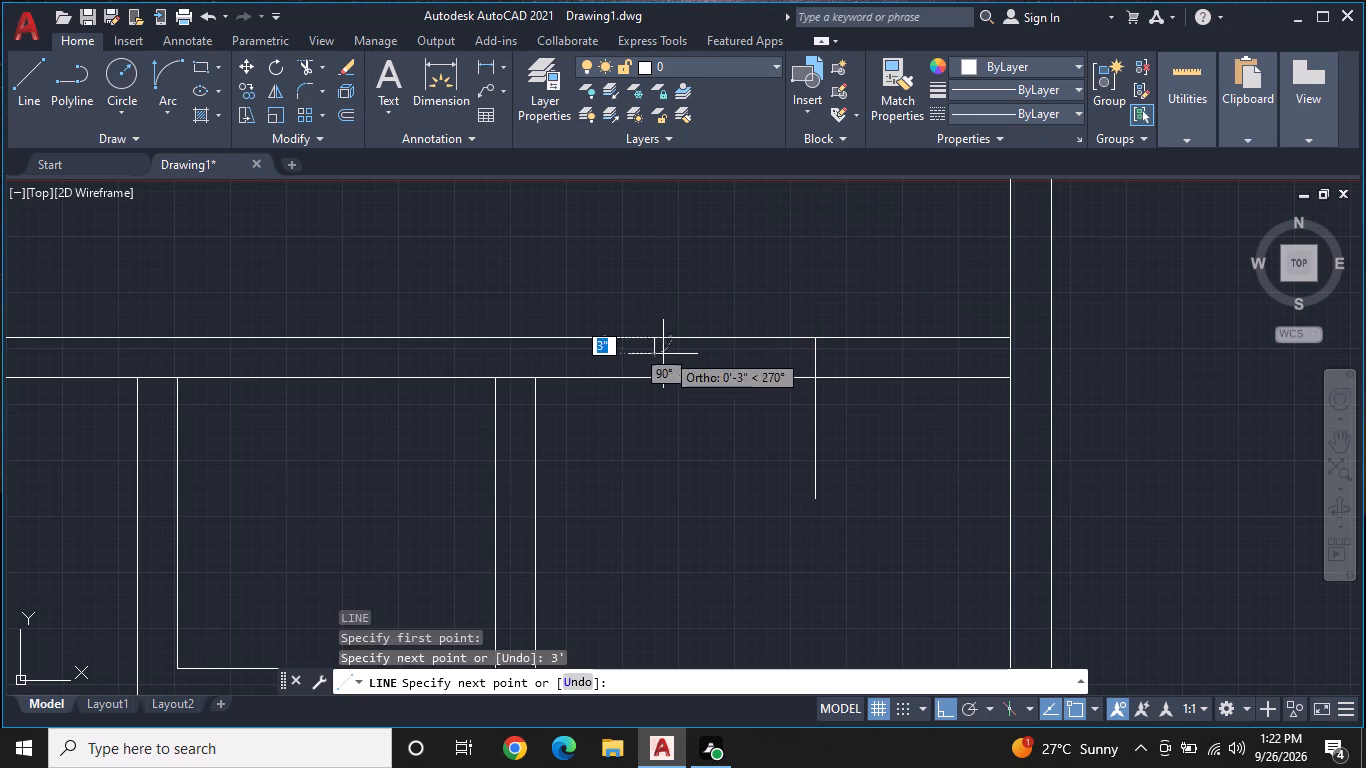
key(Escape)
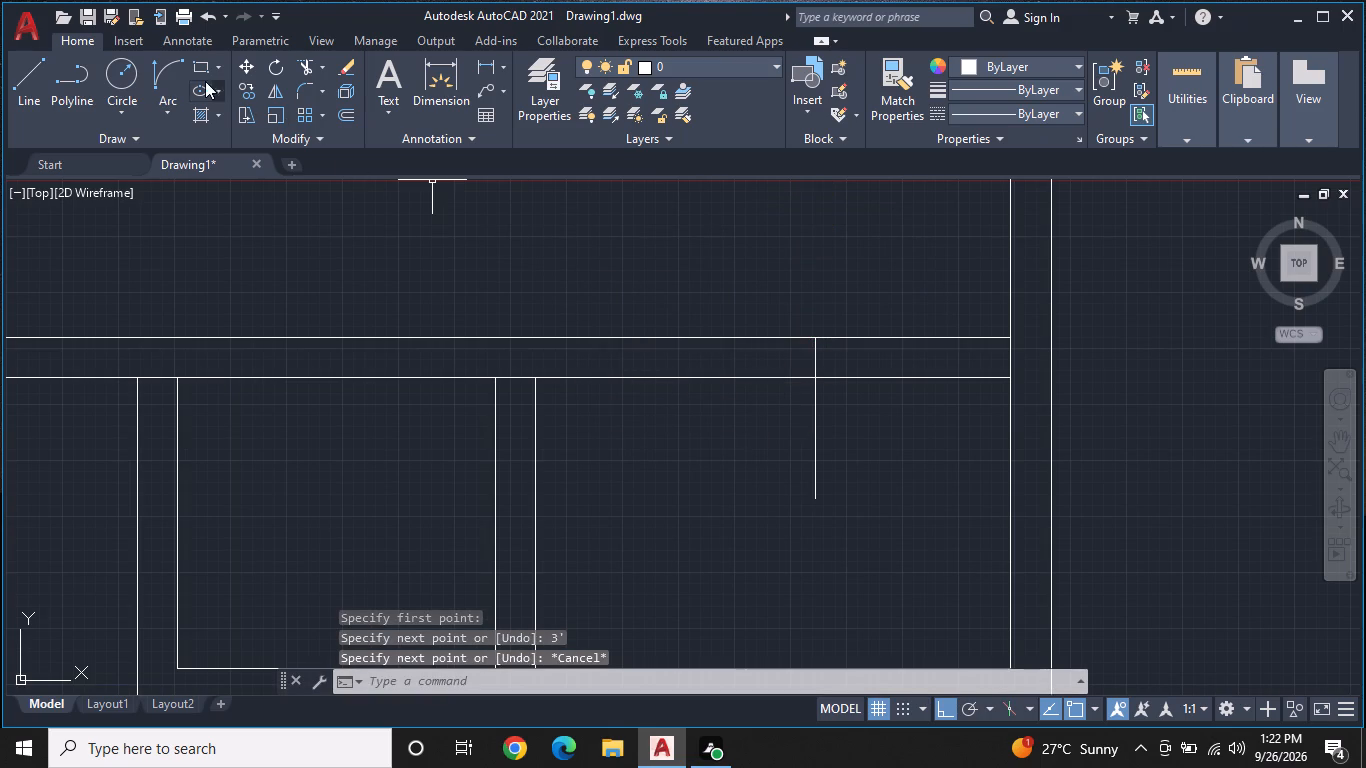
Draw a door swing arc from the leaf's lower end to the far end of the 3' width line, starting tangent to the left.
click(173, 79)
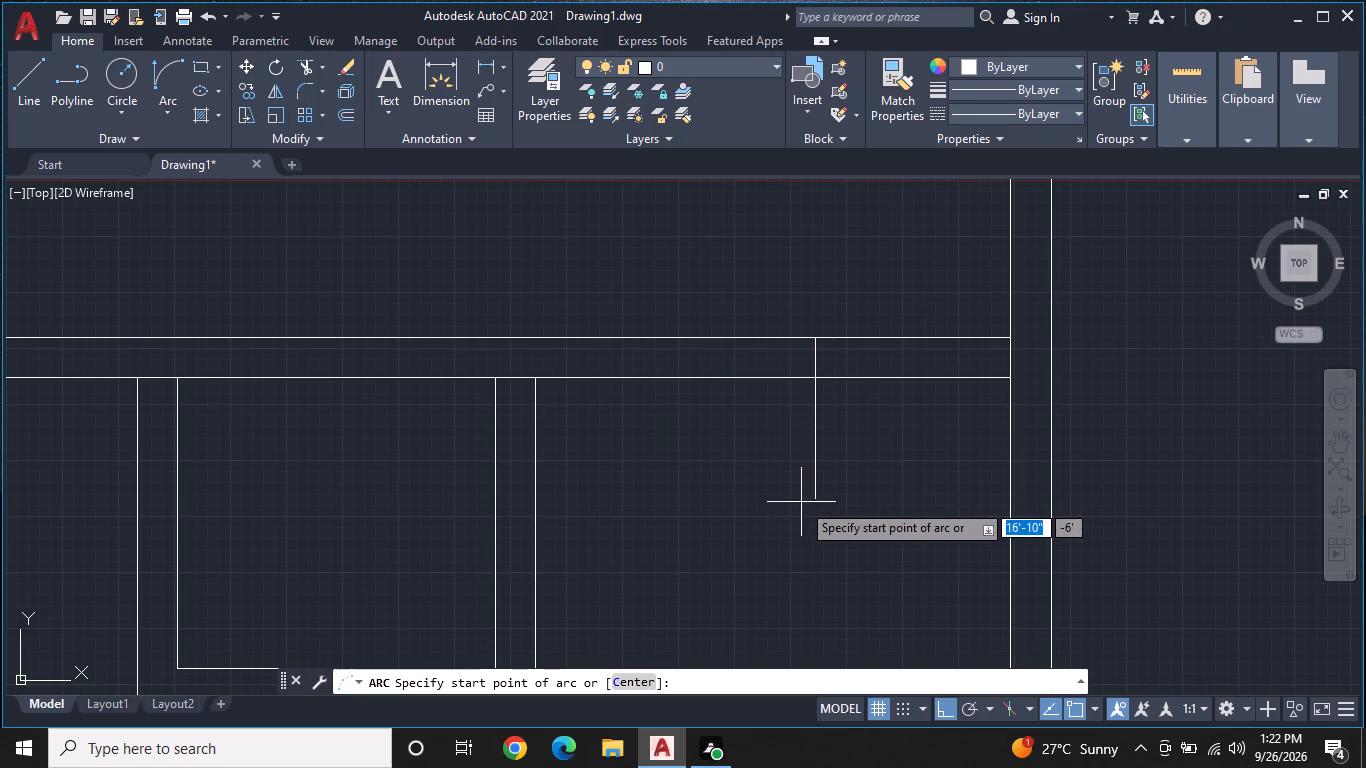
click(810, 500)
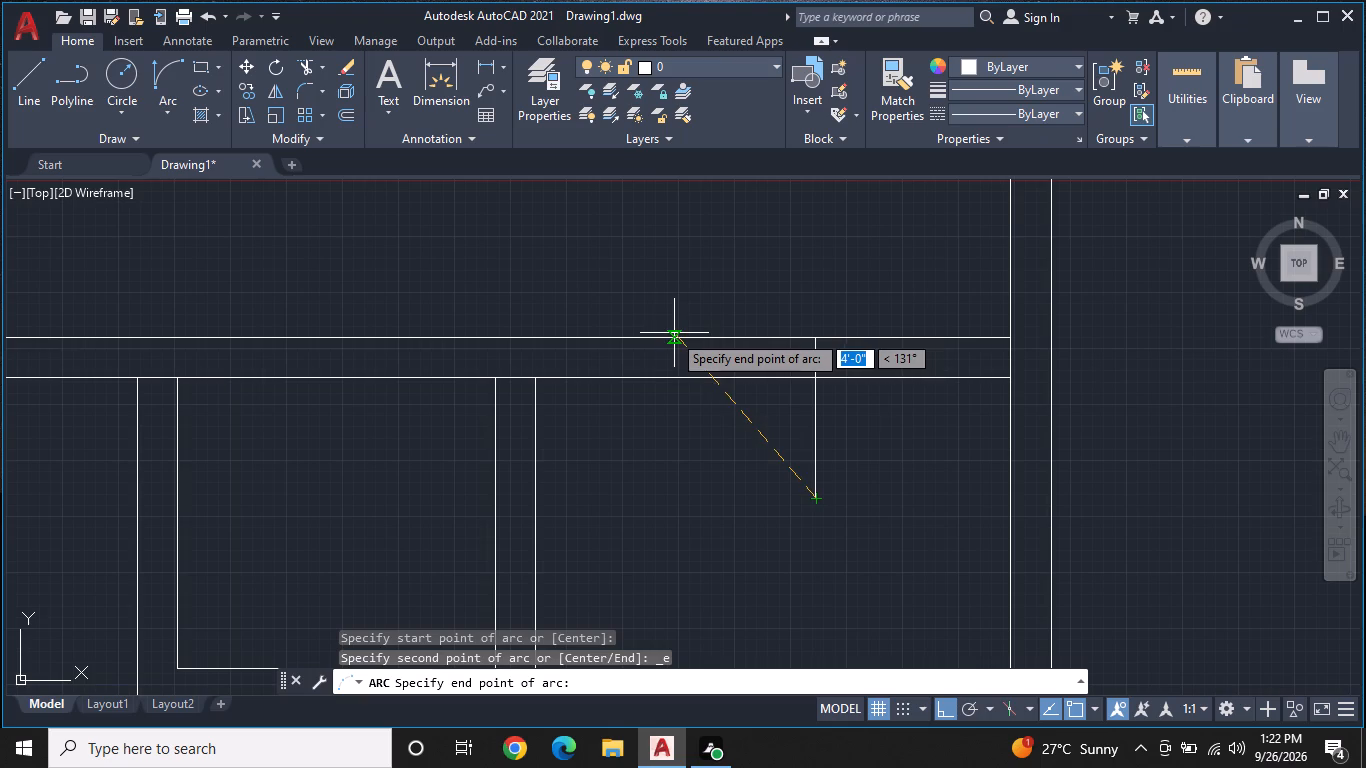
click(655, 336)
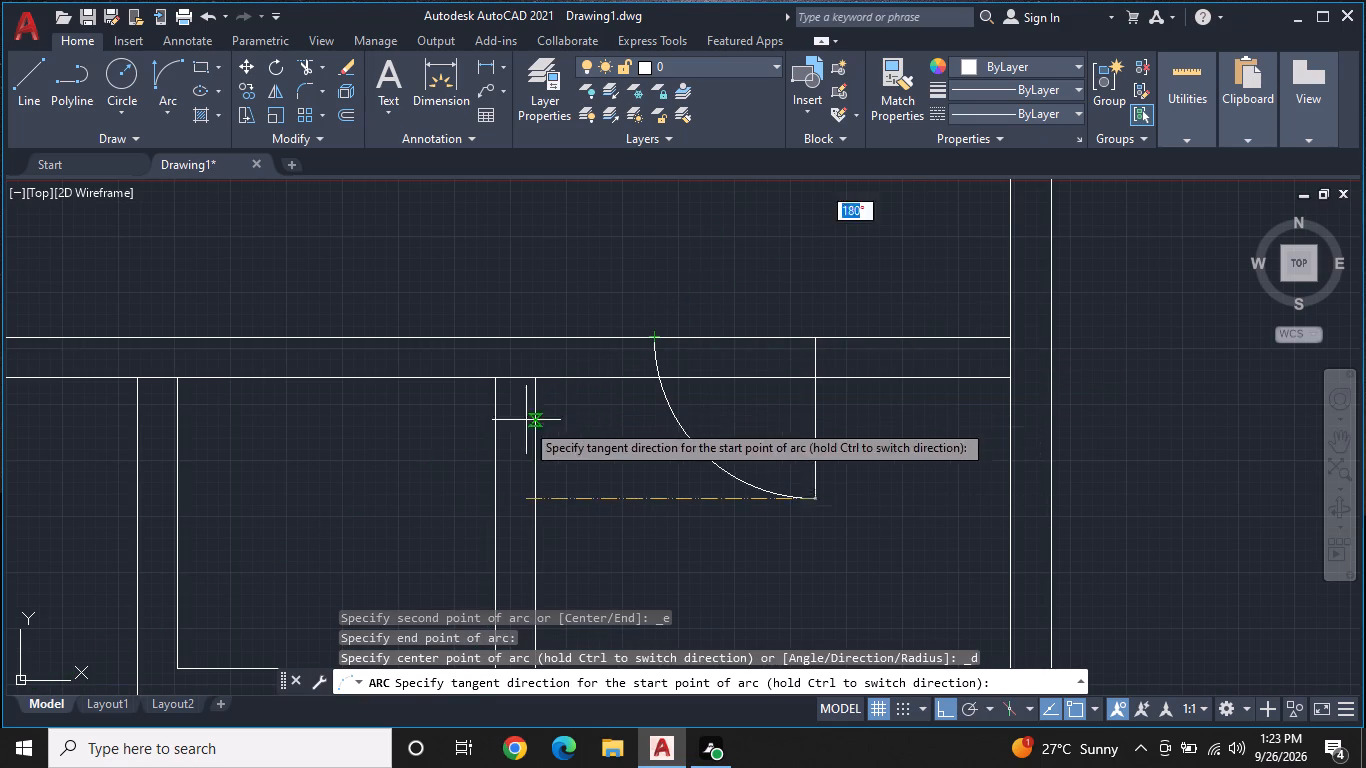
click(609, 501)
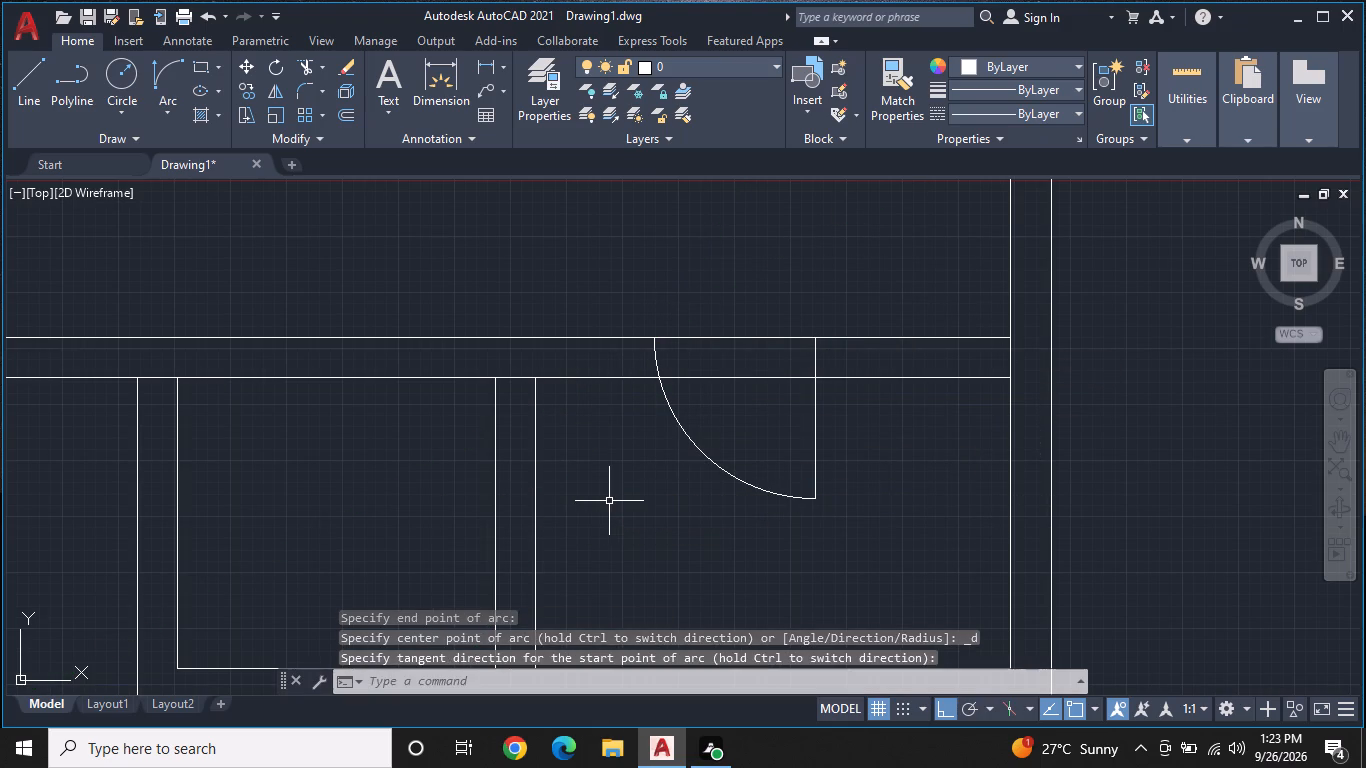
key(Escape)
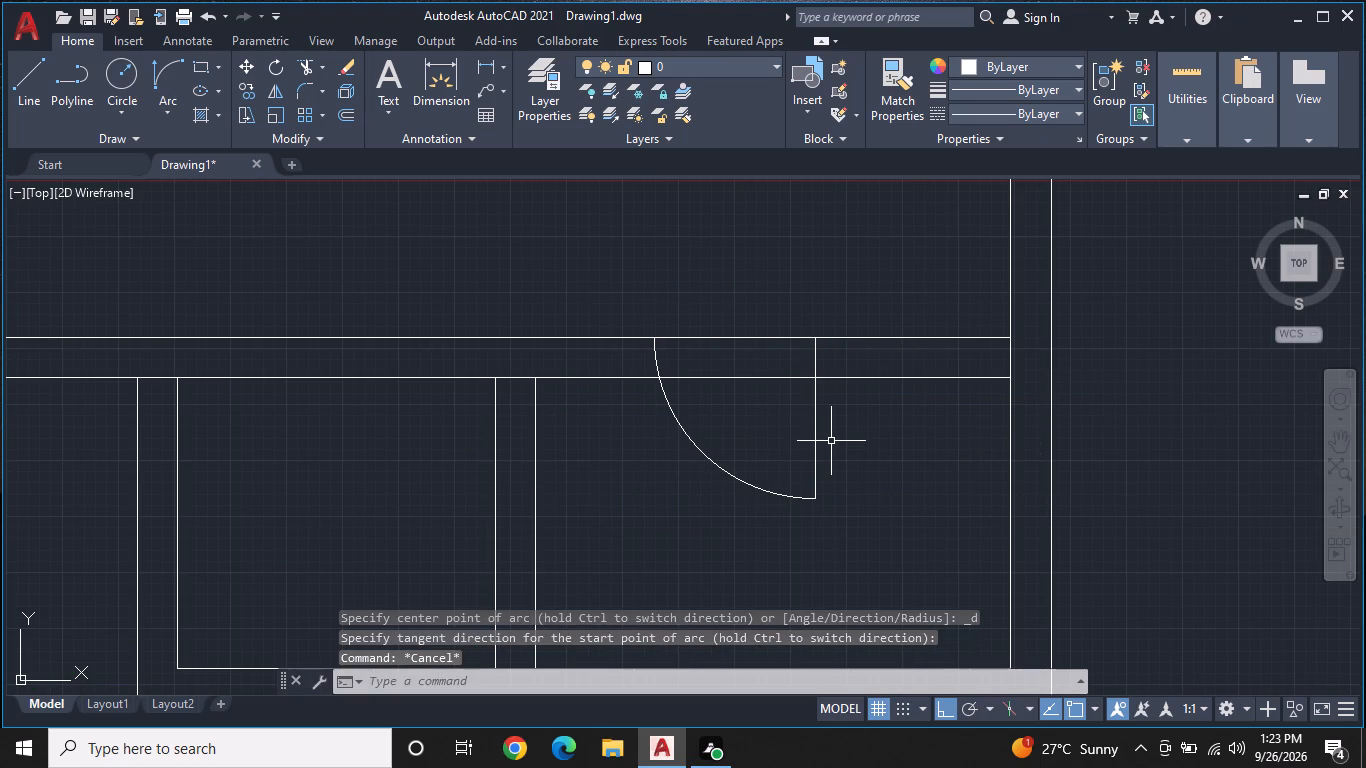
Offset the door leaf line 1" toward the swing arc to give the leaf its thickness.
scroll(831, 440, up, 1)
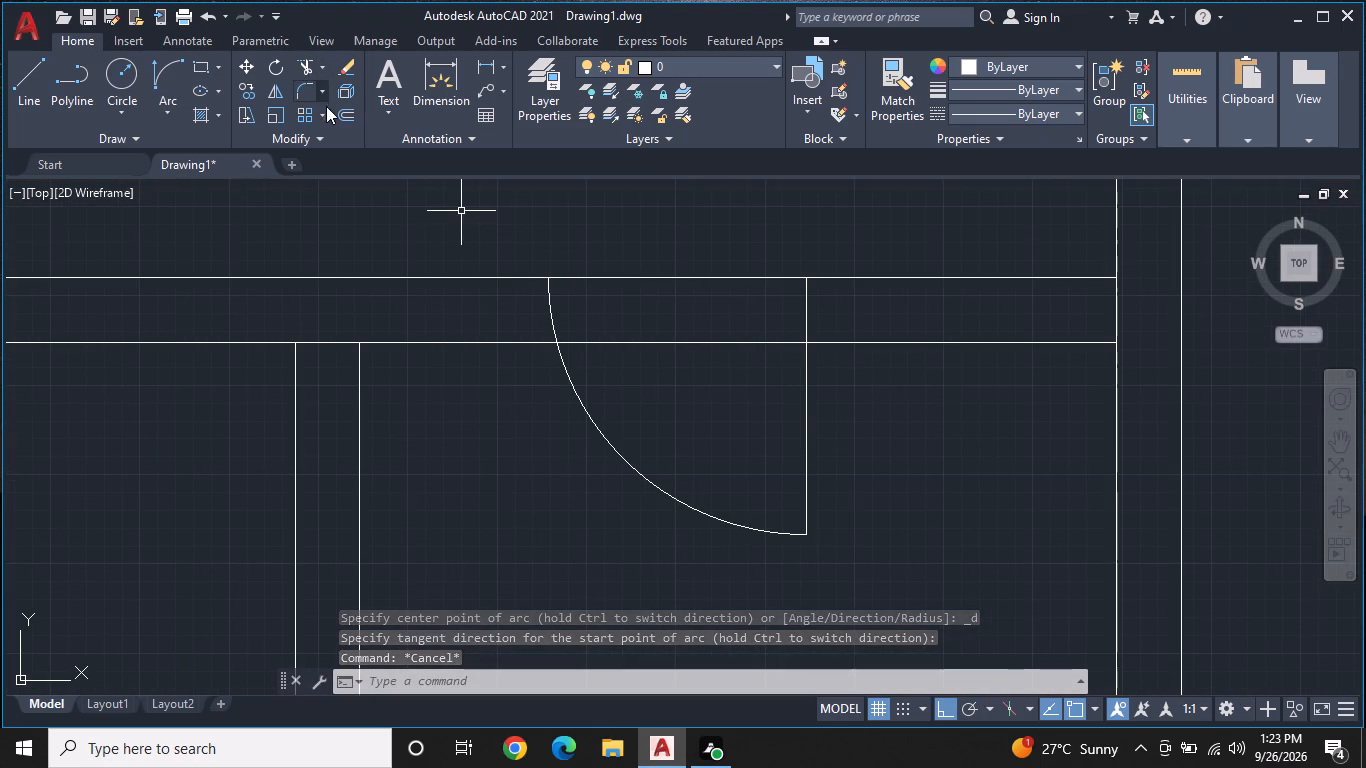
click(351, 106)
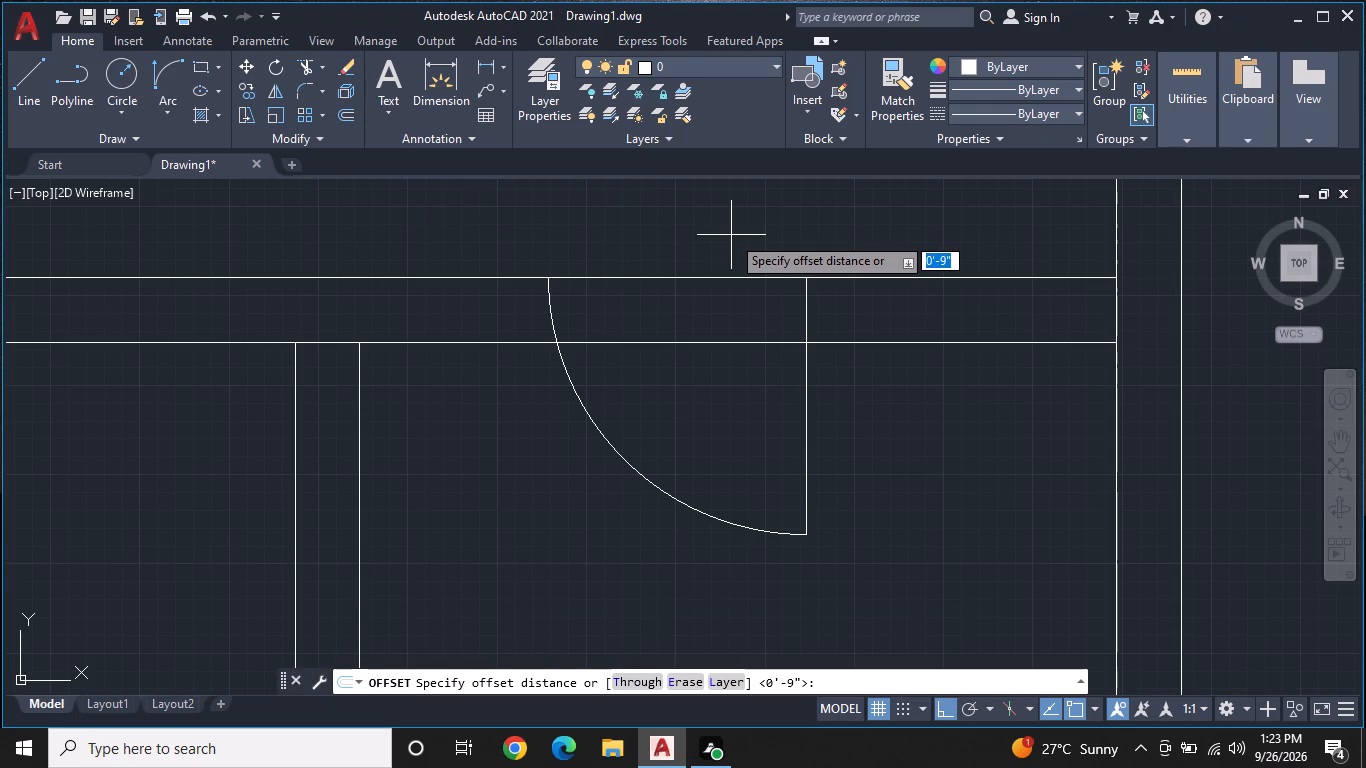
key(1)
key(shift+quotedbl)
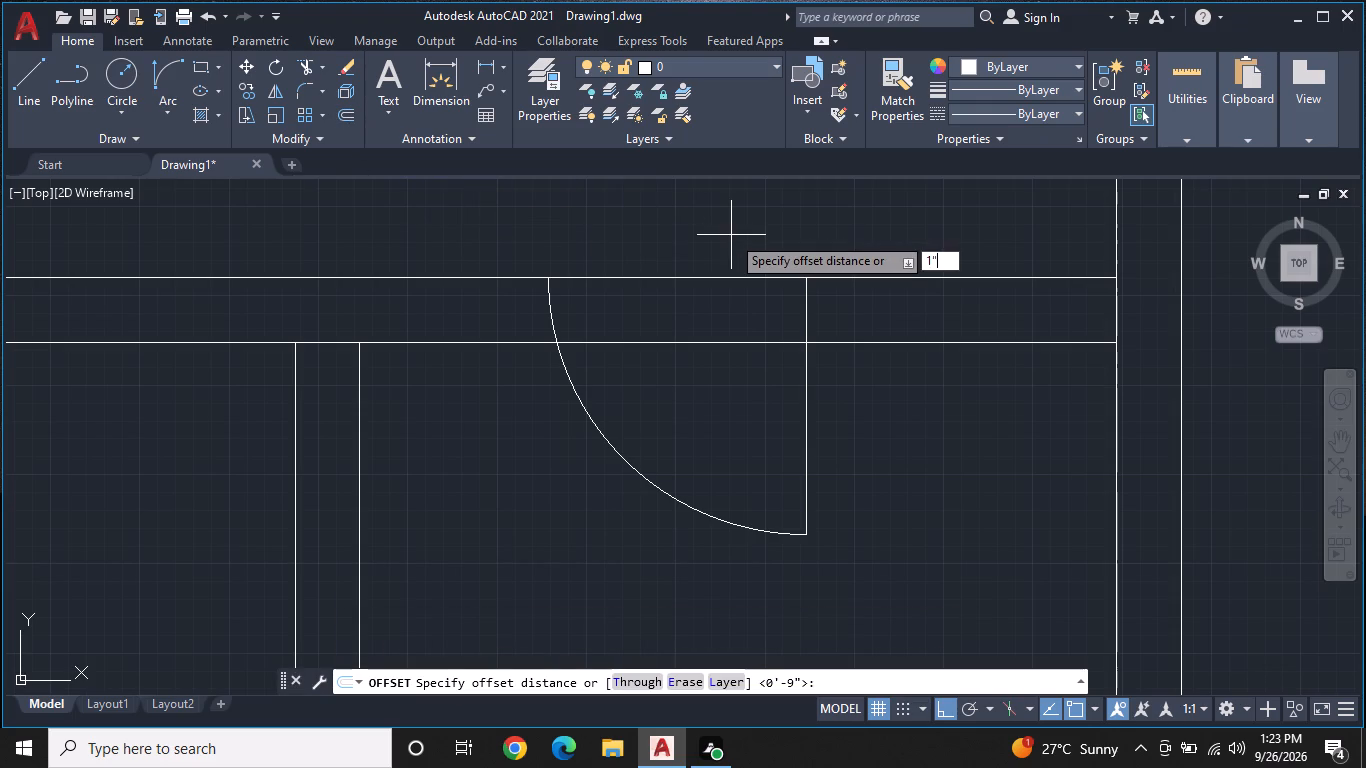
key(Return)
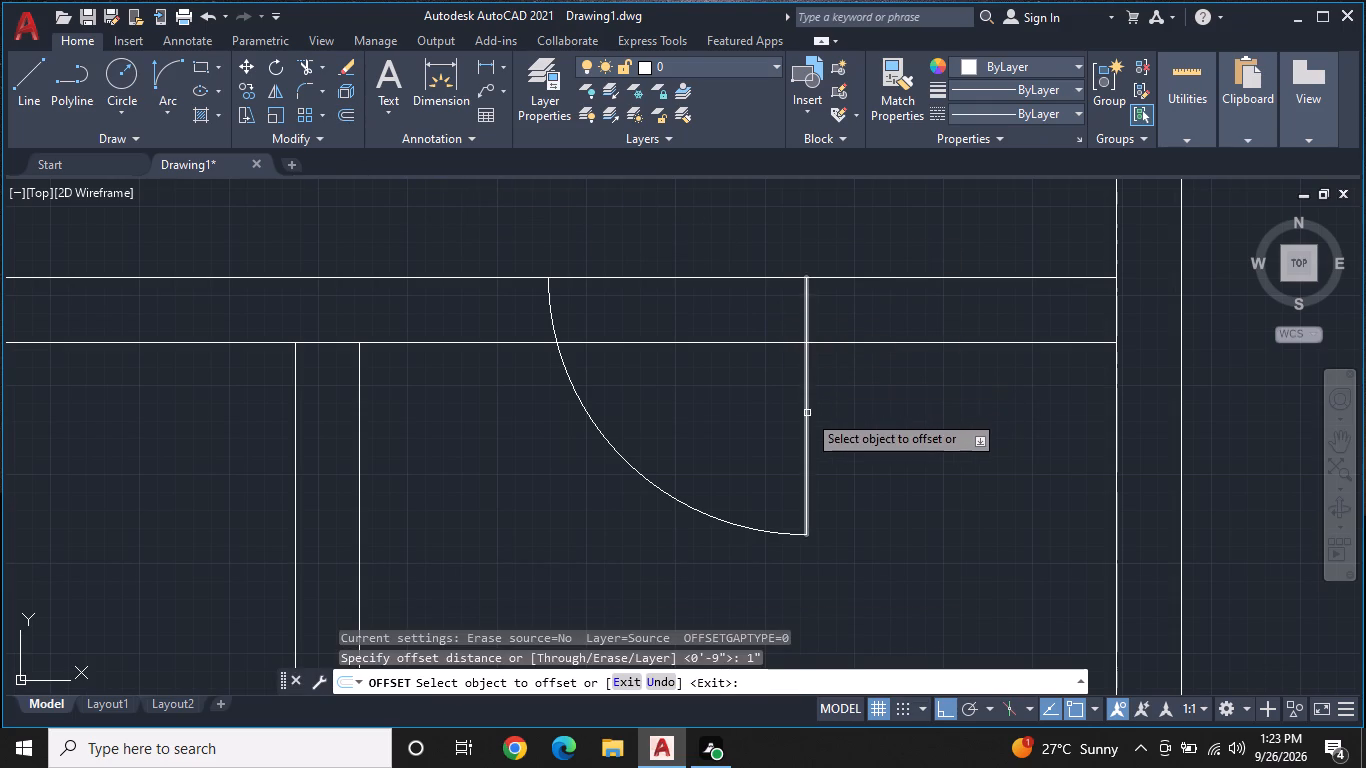
click(807, 413)
click(725, 415)
middle_drag(731, 414, 765, 367)
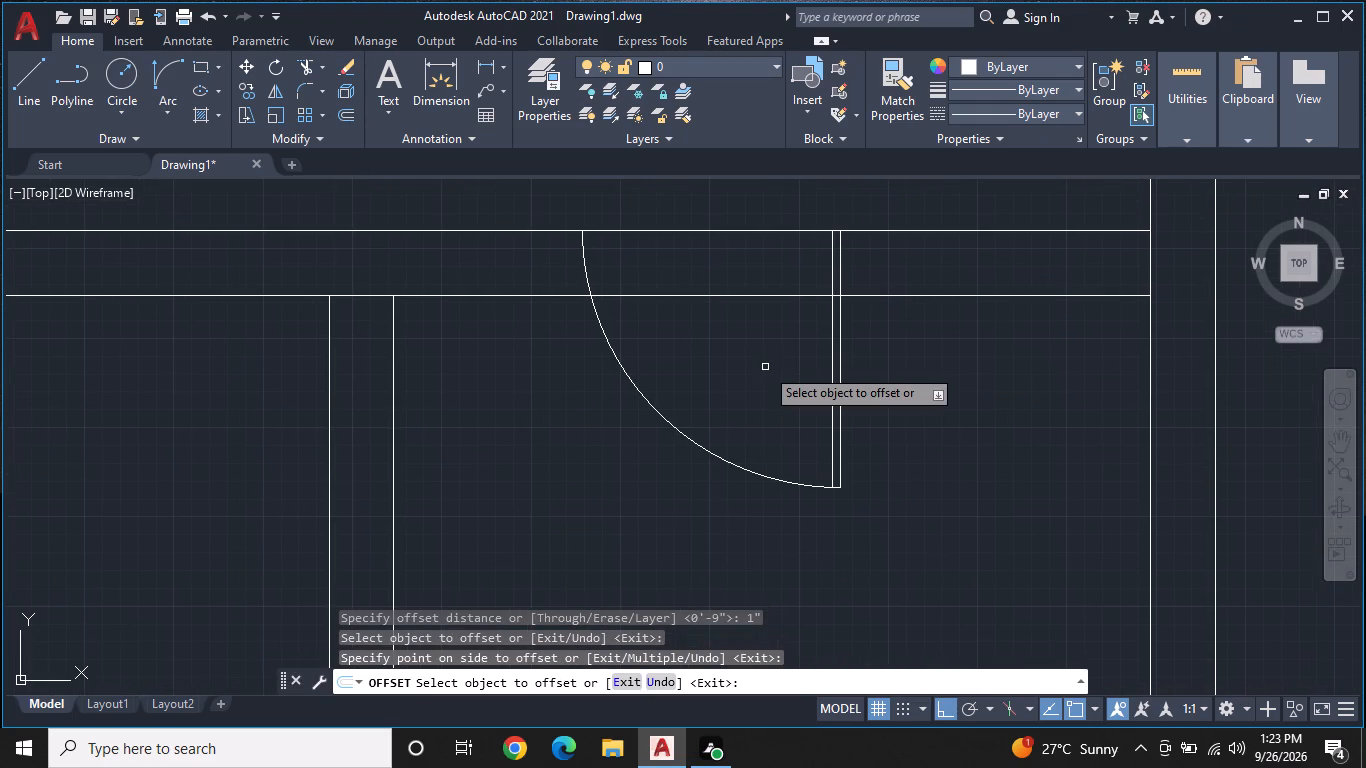
key(Escape)
Trim the wall's lower line between the swing arc and the door leaf, including the piece within the leaf's thickness.
text(TR)
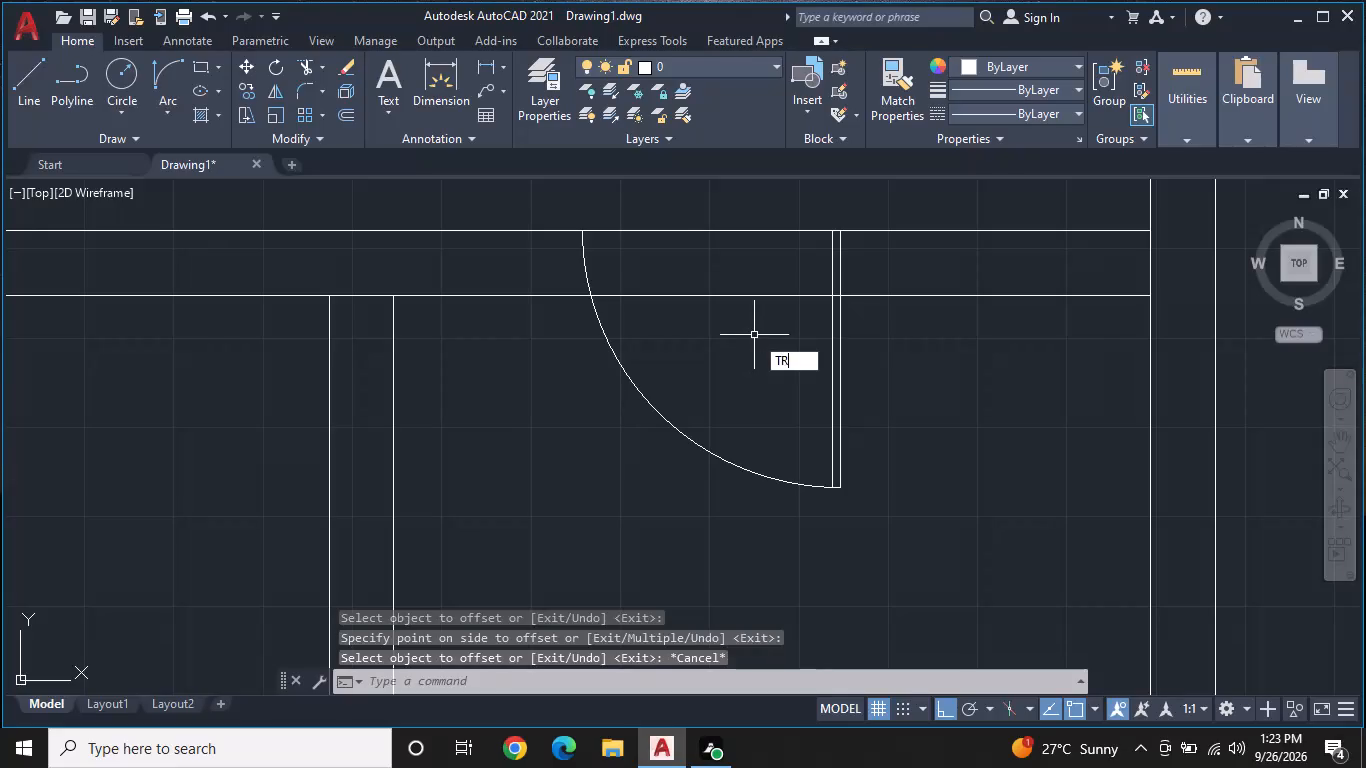
key(space)
click(754, 298)
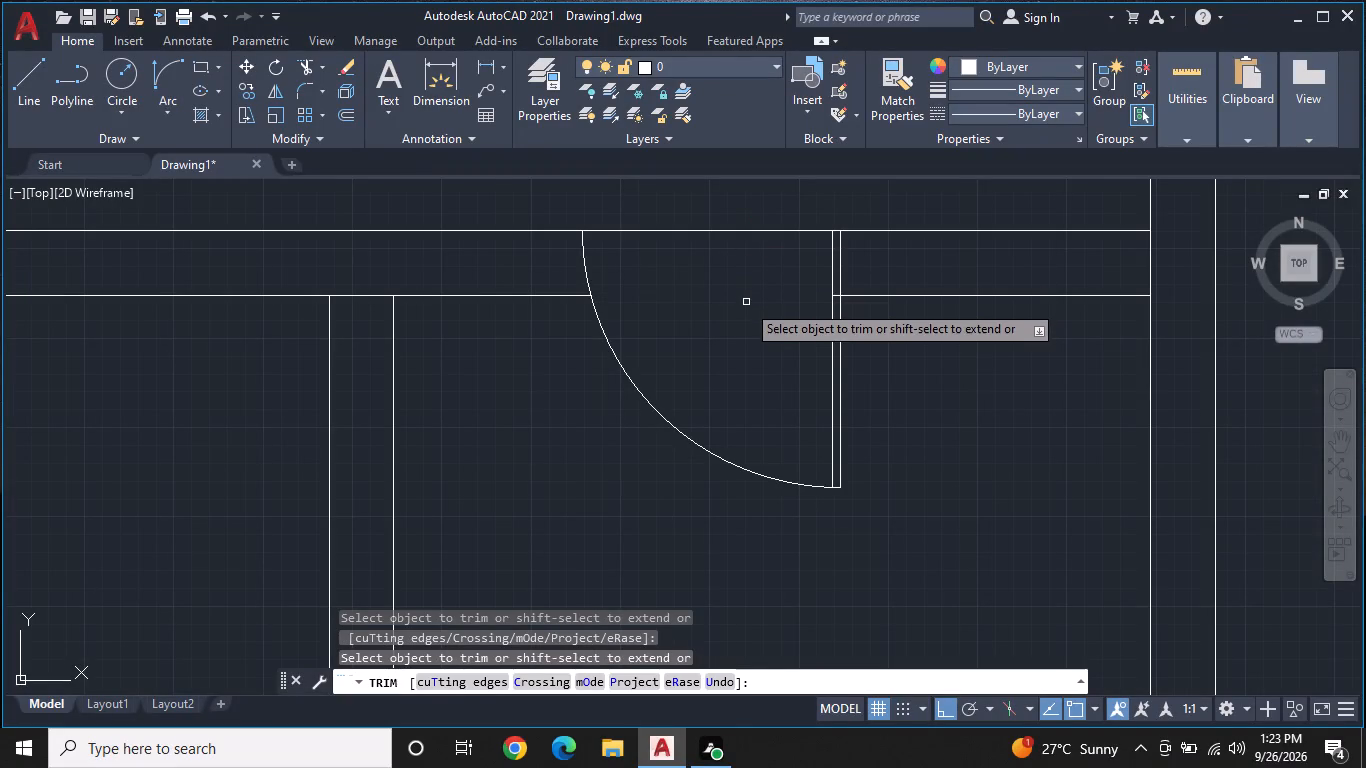
key(Escape)
scroll(814, 308, up, 1)
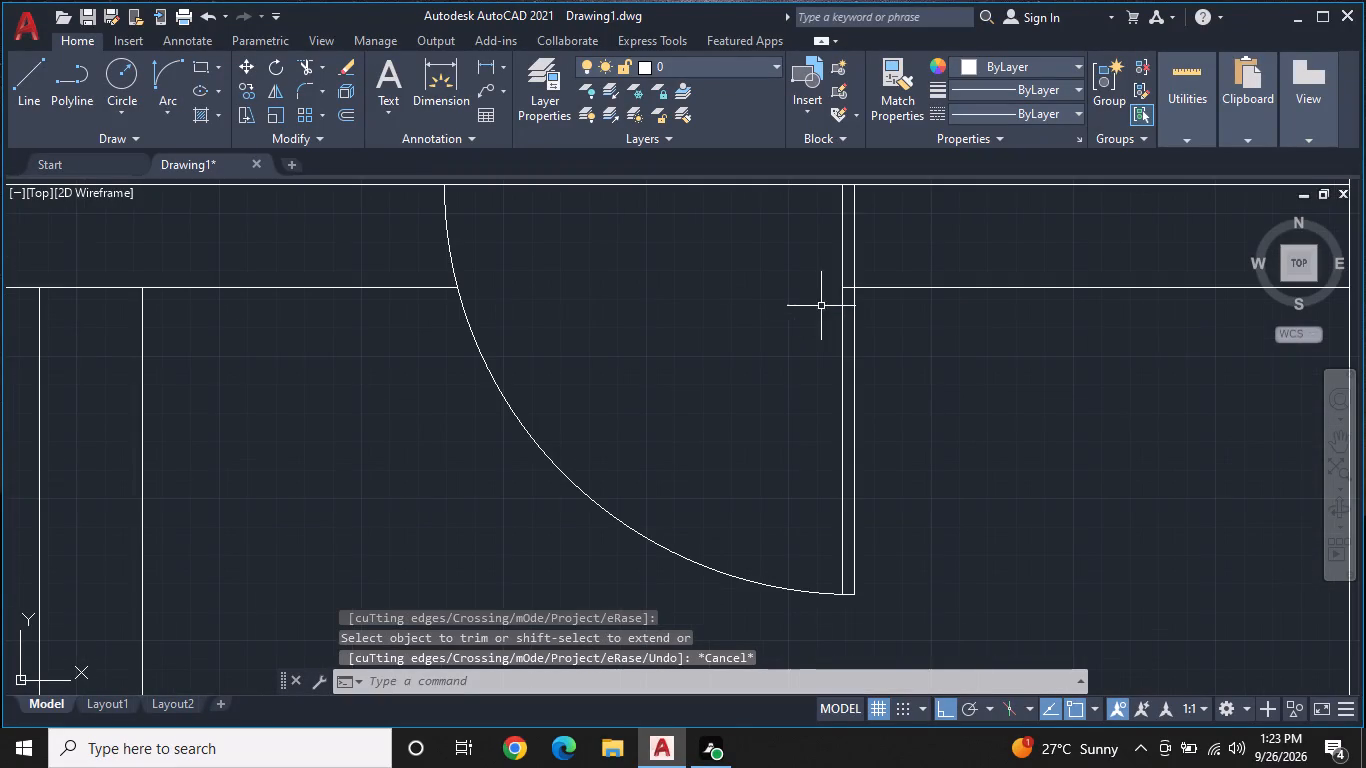
key(space)
scroll(851, 295, up, 1)
click(847, 285)
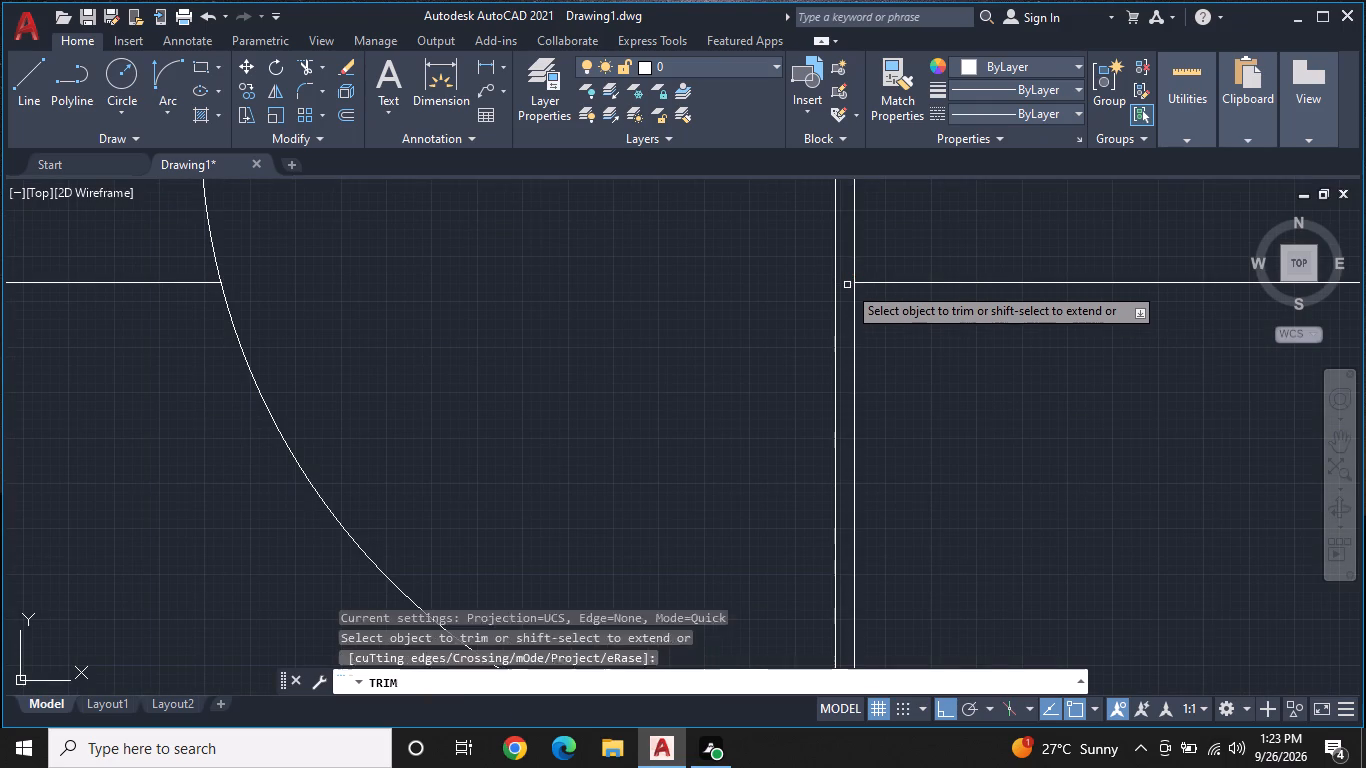
scroll(847, 287, down, 3)
middle_drag(813, 333, 846, 315)
key(Escape)
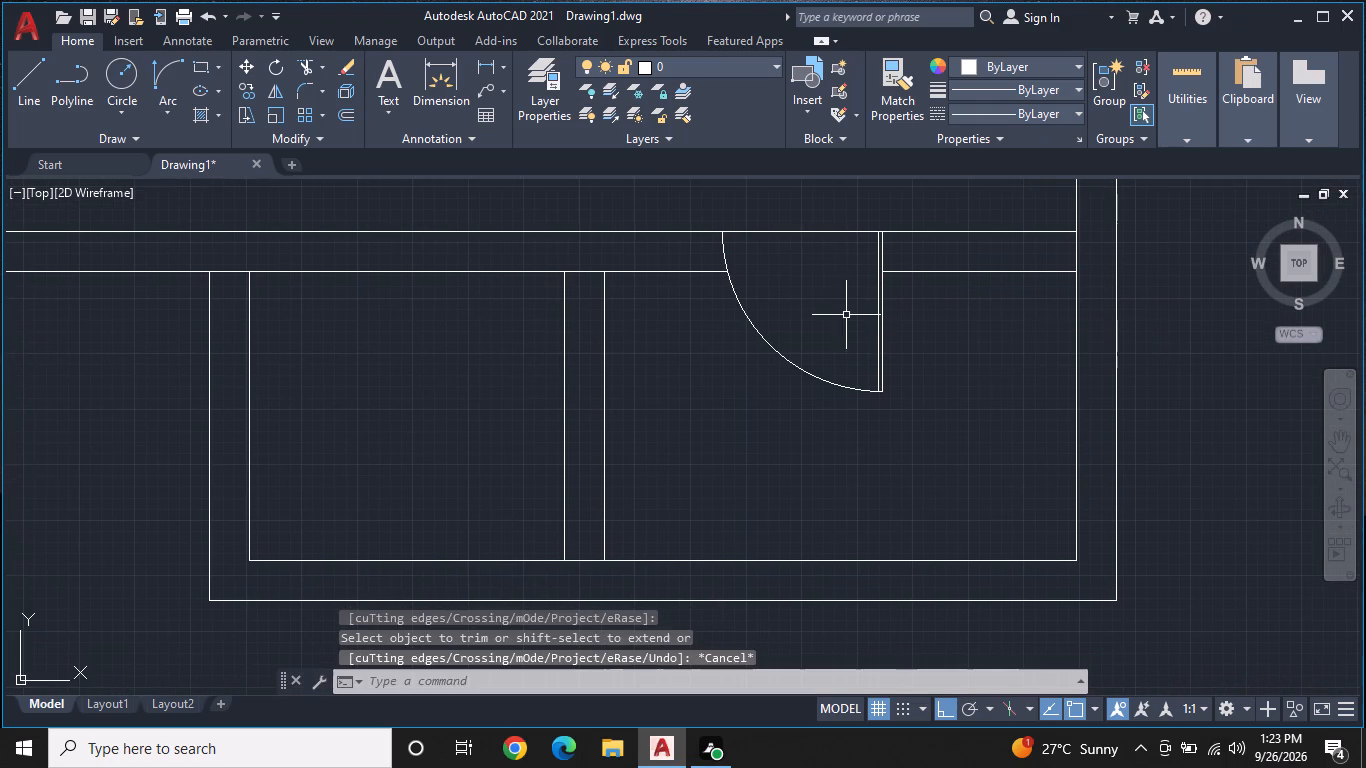
Draw a short horizontal line across the left wall of the left lower room, a little below the larger room's bottom wall.
scroll(846, 315, down, 2)
scroll(819, 341, up, 1)
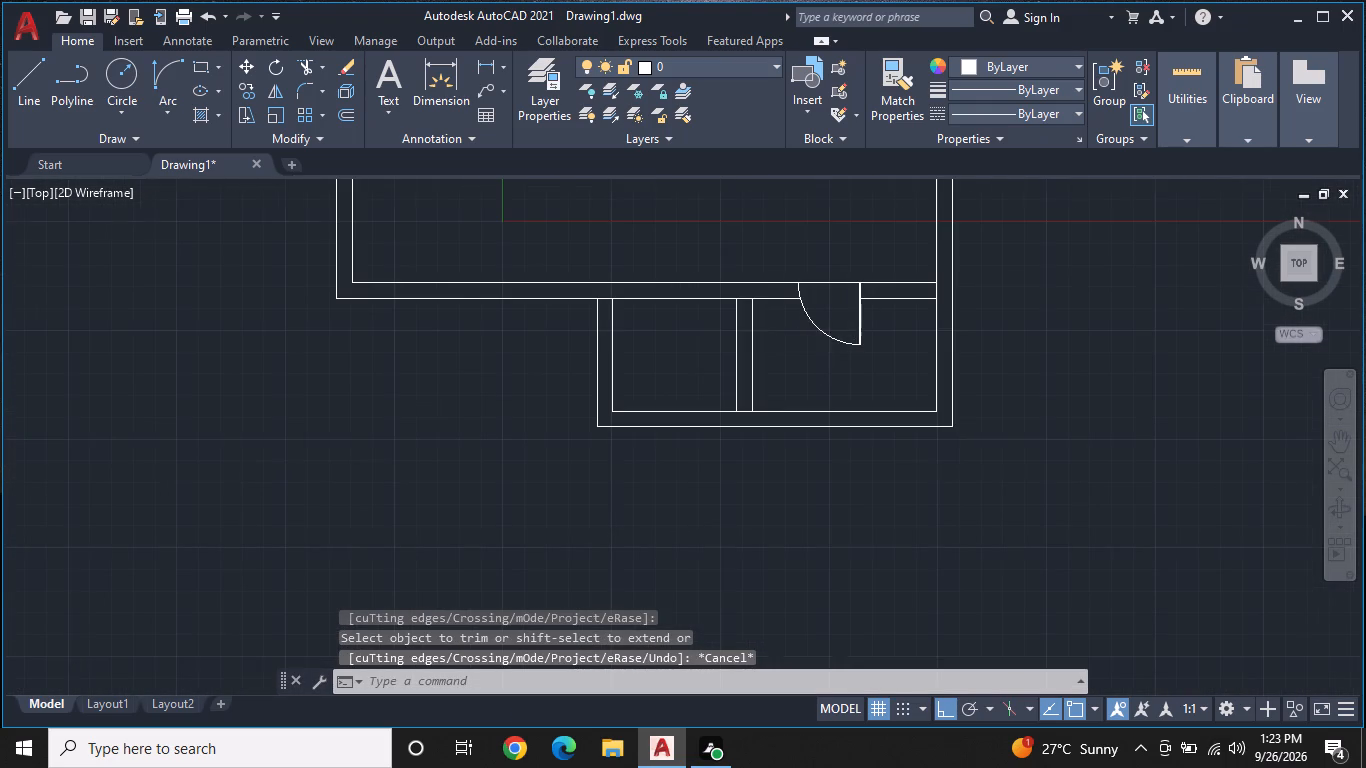
middle_drag(817, 341, 886, 321)
middle_drag(853, 343, 916, 343)
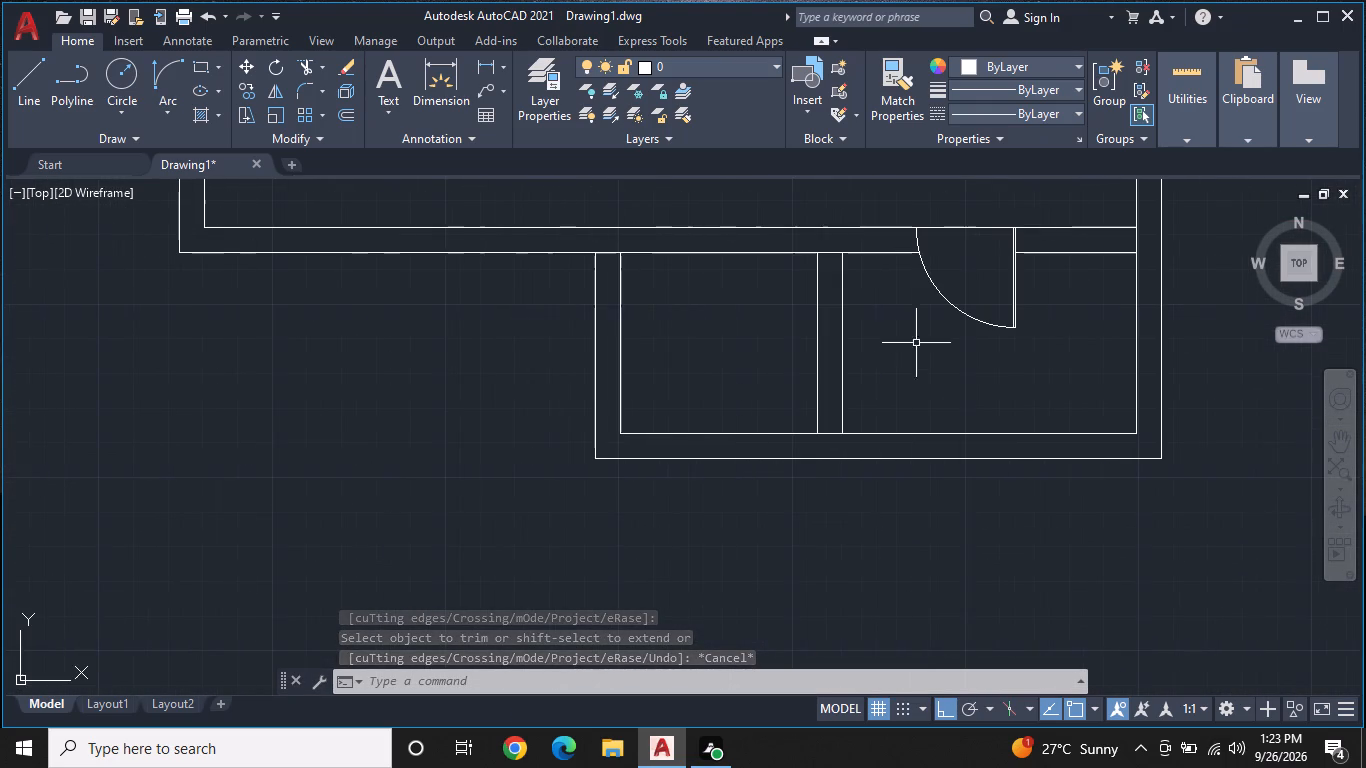
middle_drag(777, 360, 880, 364)
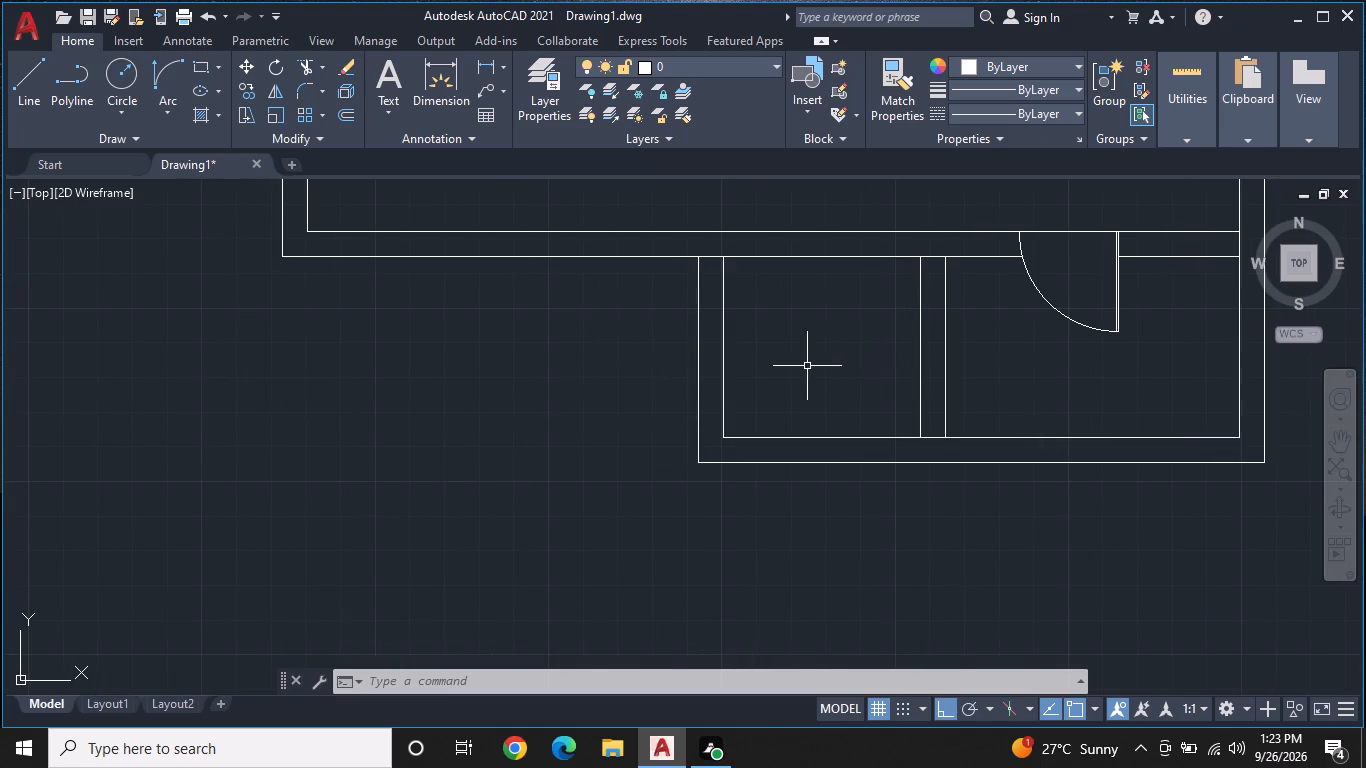
scroll(799, 366, up, 2)
middle_drag(788, 355, 796, 359)
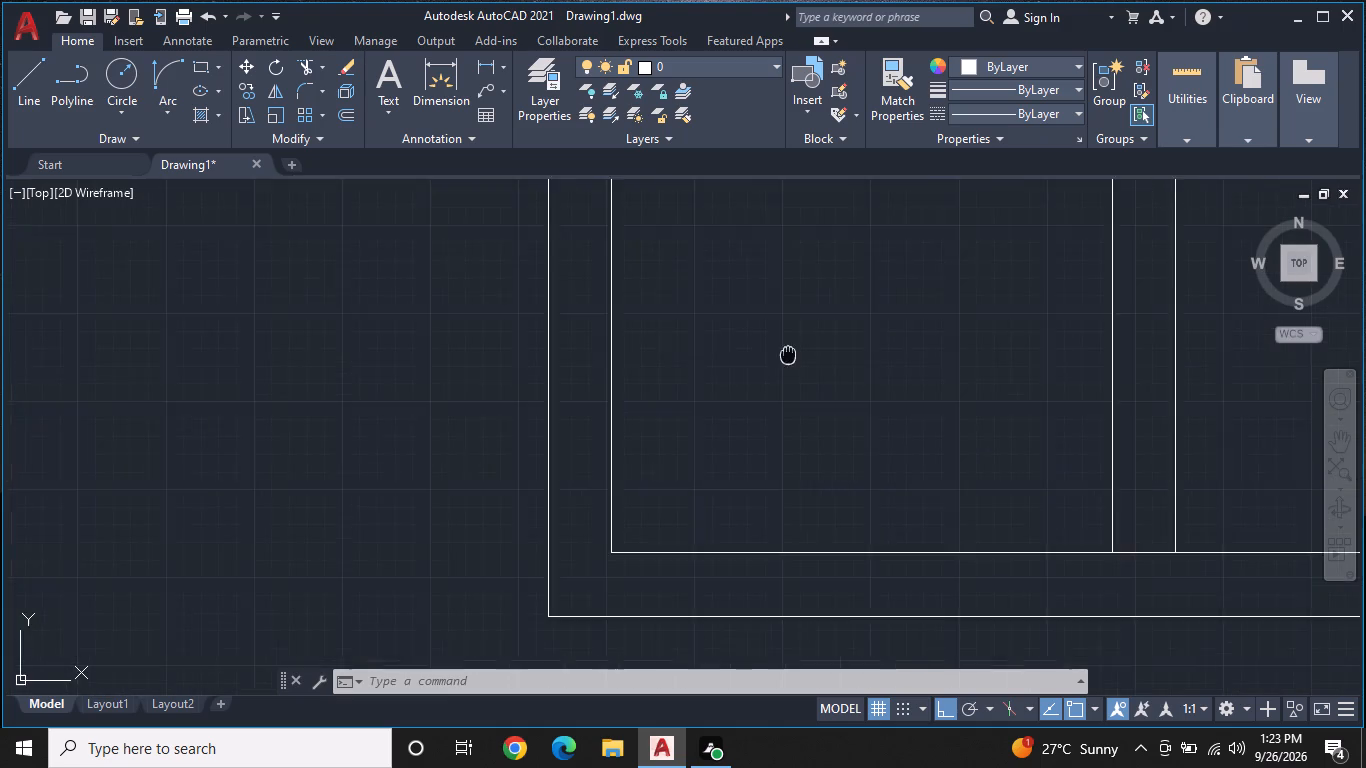
middle_drag(796, 359, 879, 376)
scroll(879, 376, down, 1)
key(l)
key(space)
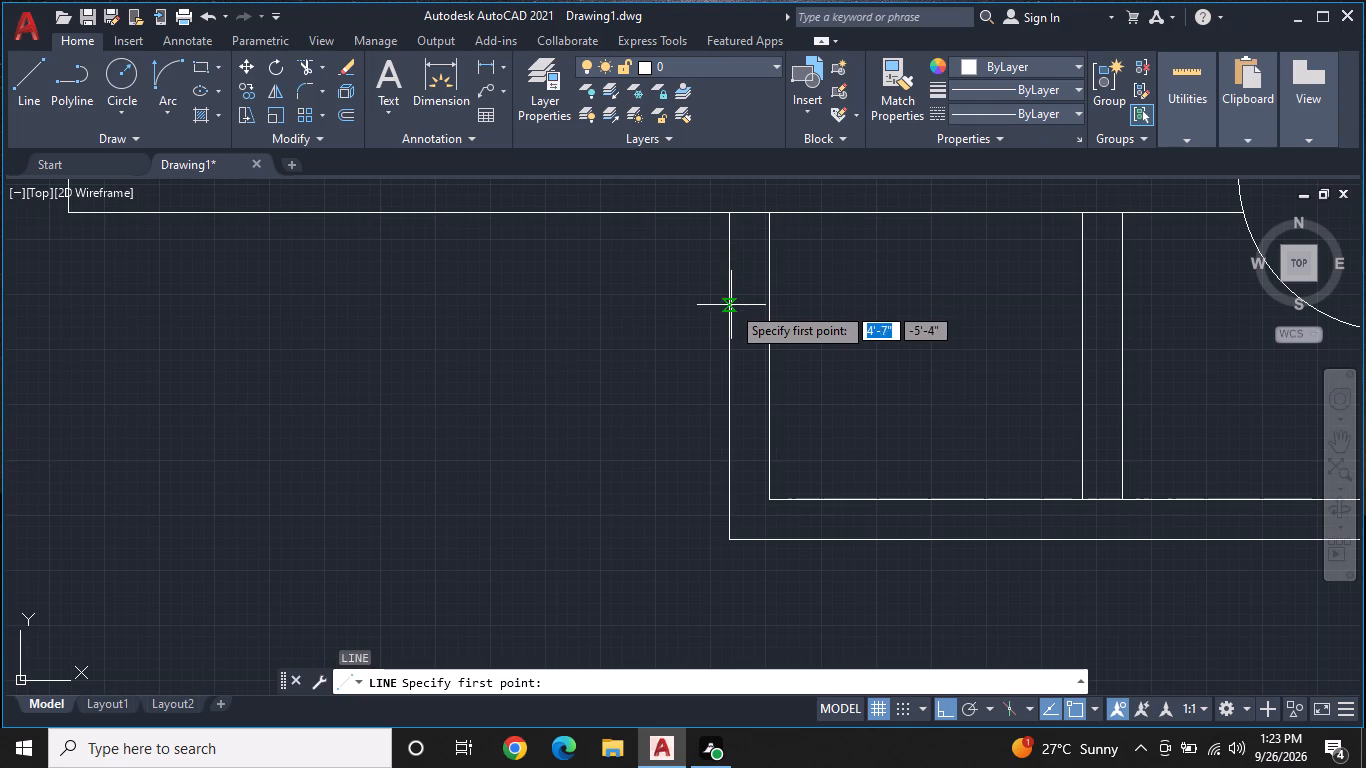
click(731, 316)
click(773, 319)
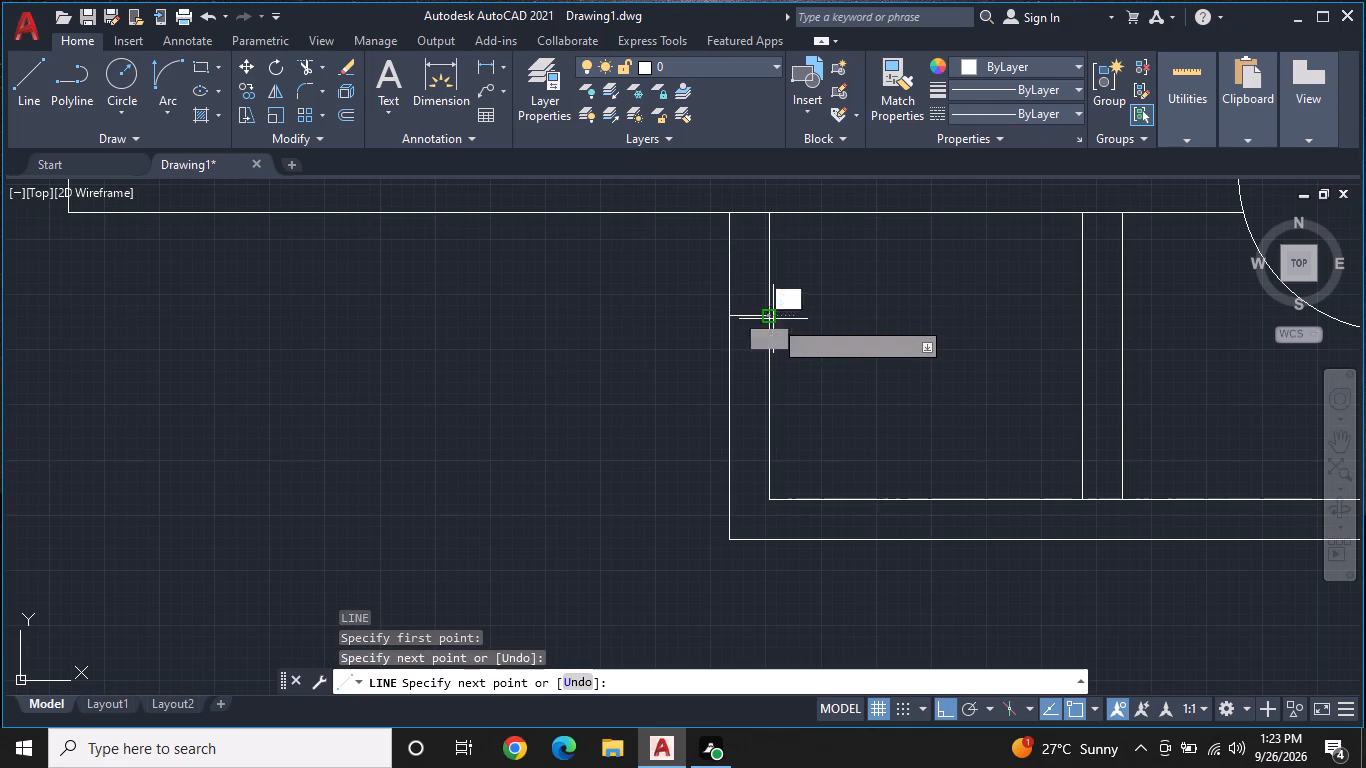
key(space)
Draw a second short horizontal line across the left lower room's left wall, a little below the first one.
key(space)
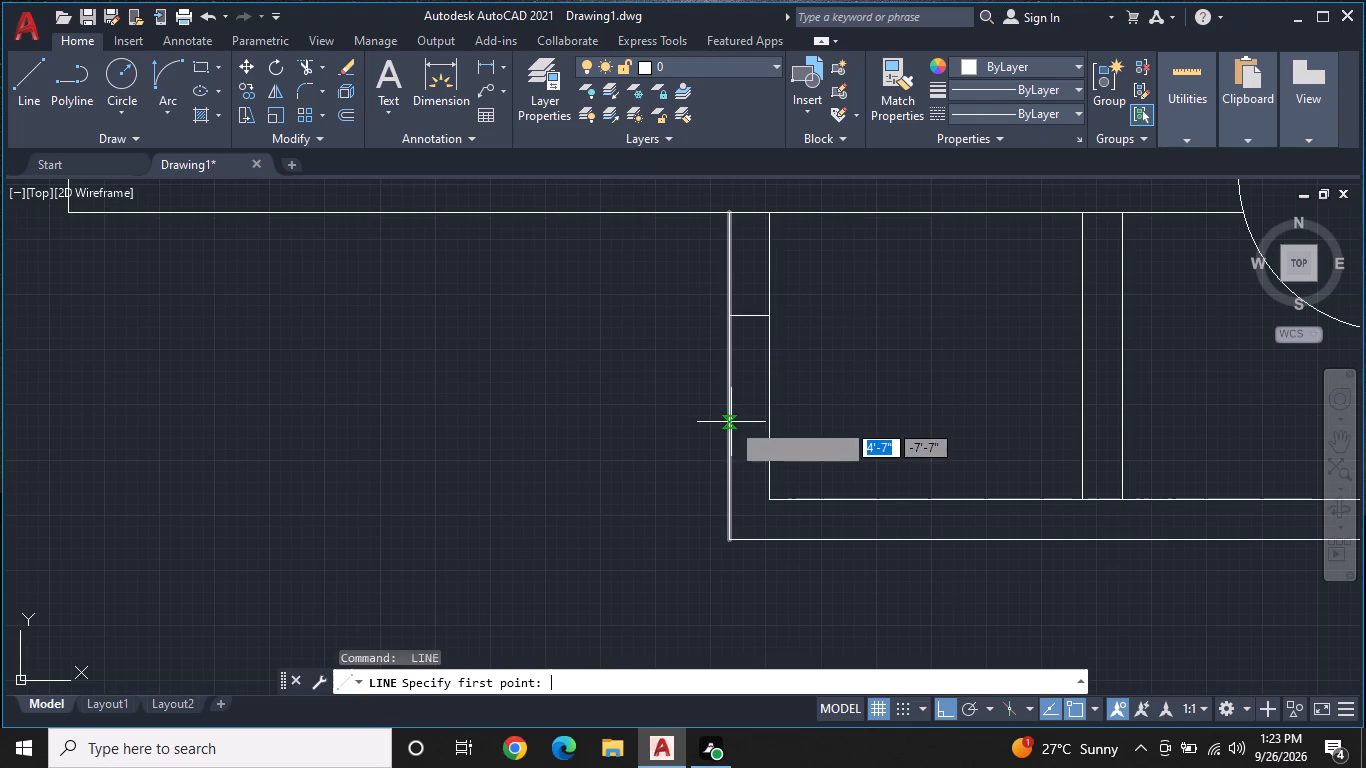
click(730, 407)
click(766, 404)
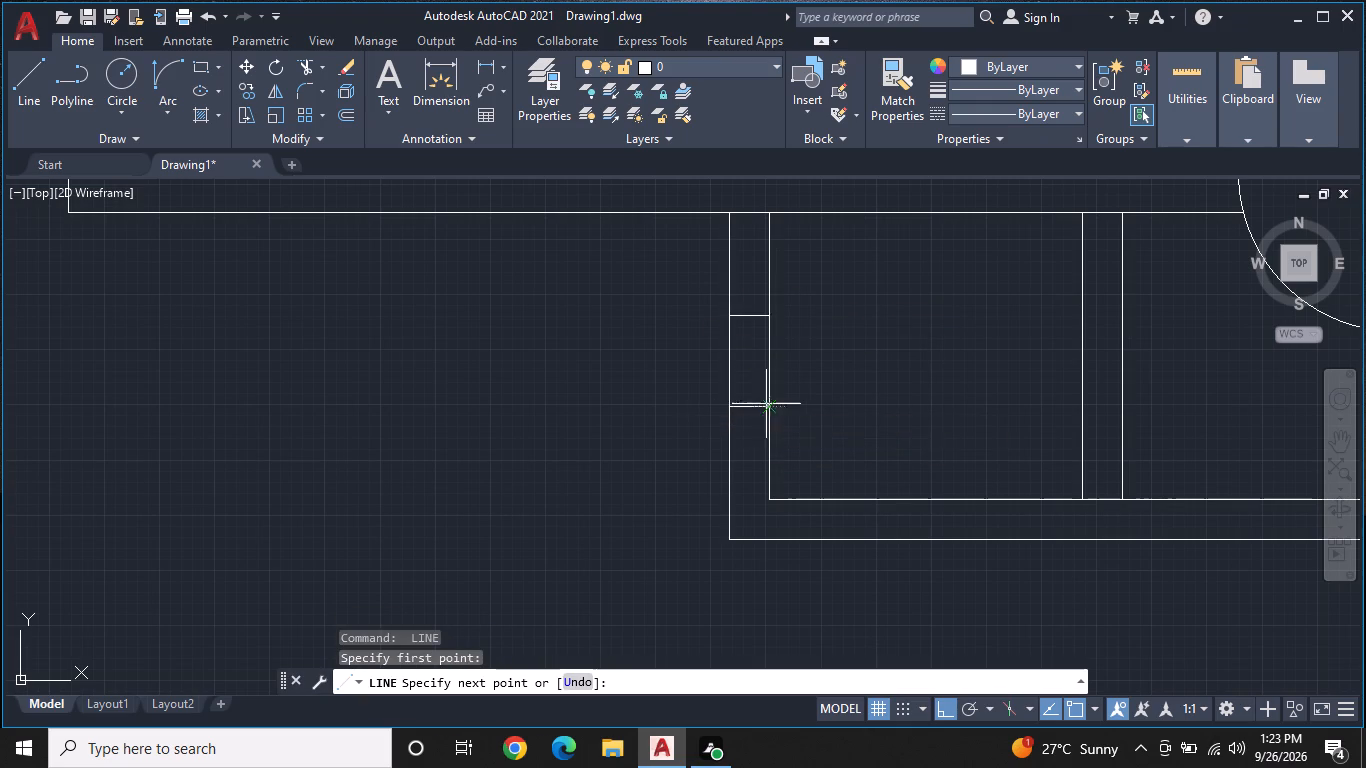
key(Escape)
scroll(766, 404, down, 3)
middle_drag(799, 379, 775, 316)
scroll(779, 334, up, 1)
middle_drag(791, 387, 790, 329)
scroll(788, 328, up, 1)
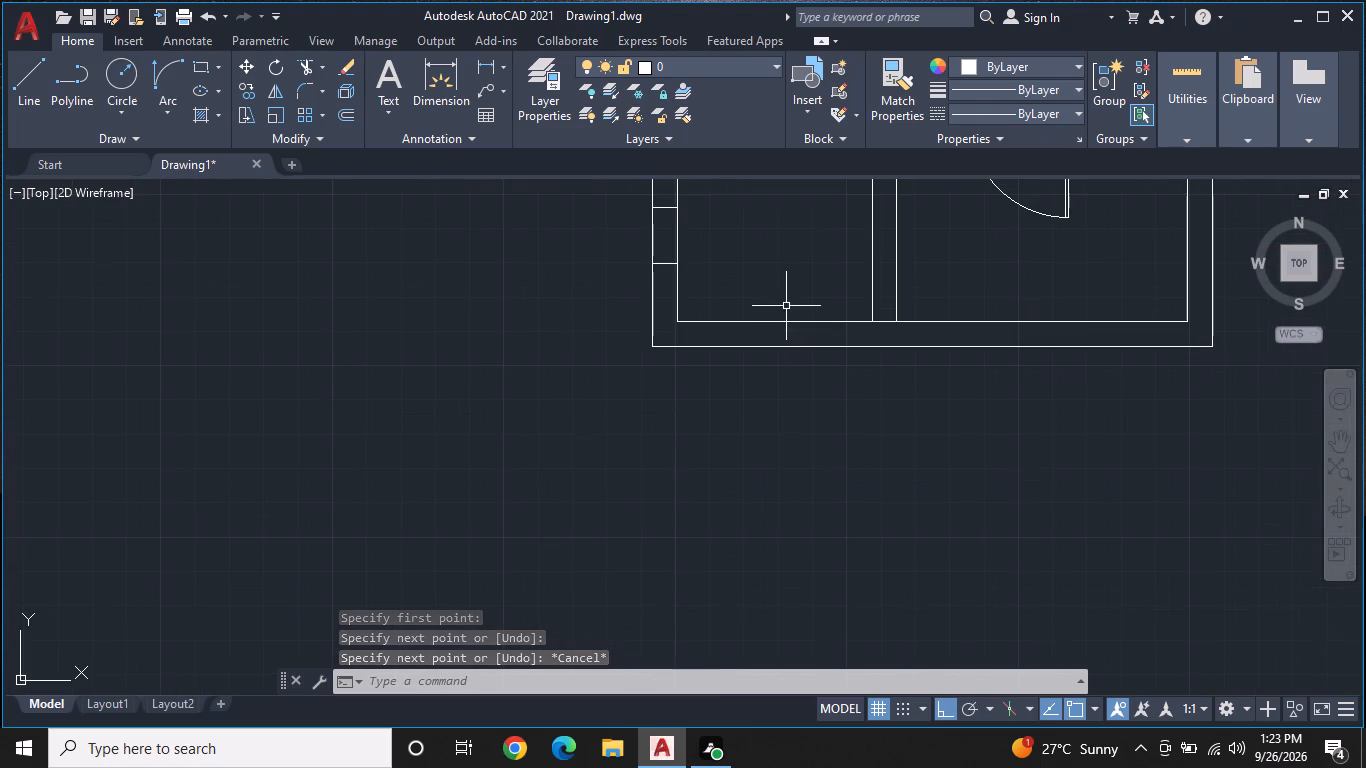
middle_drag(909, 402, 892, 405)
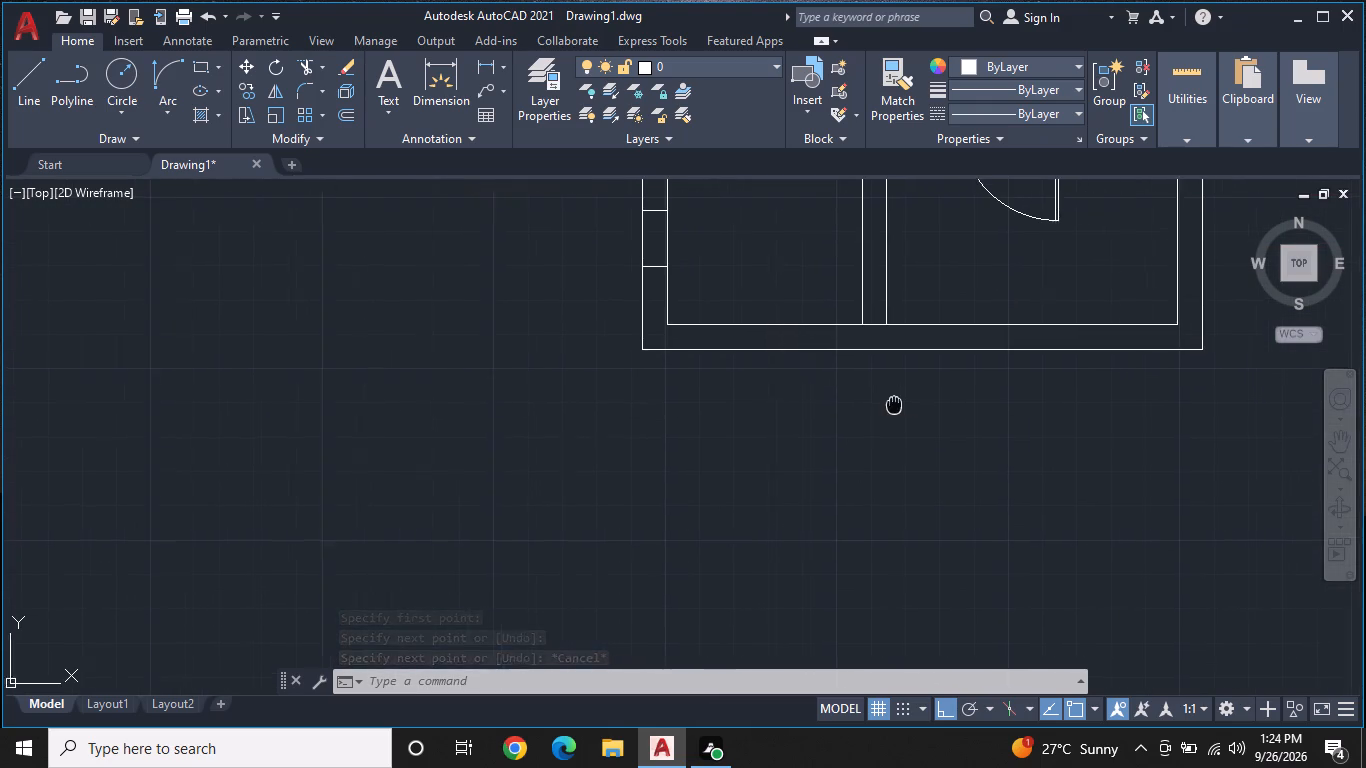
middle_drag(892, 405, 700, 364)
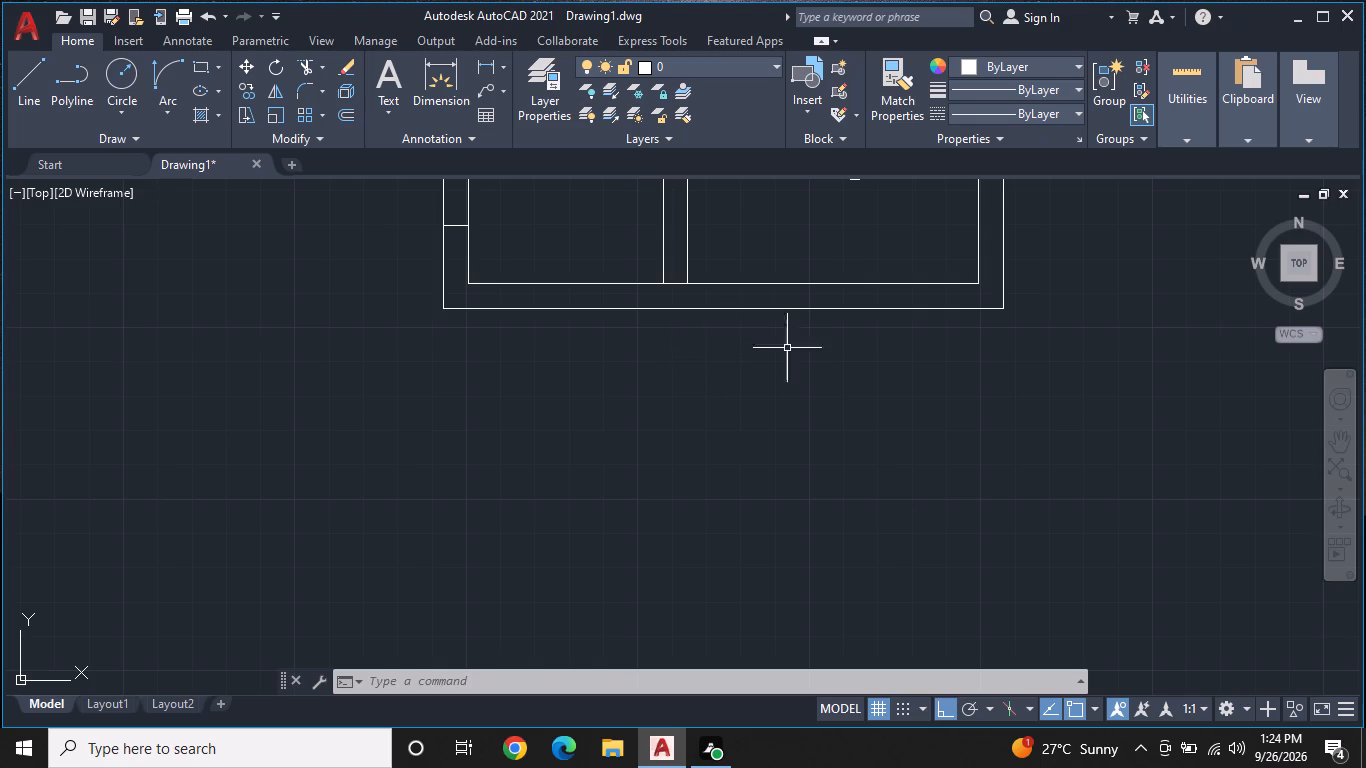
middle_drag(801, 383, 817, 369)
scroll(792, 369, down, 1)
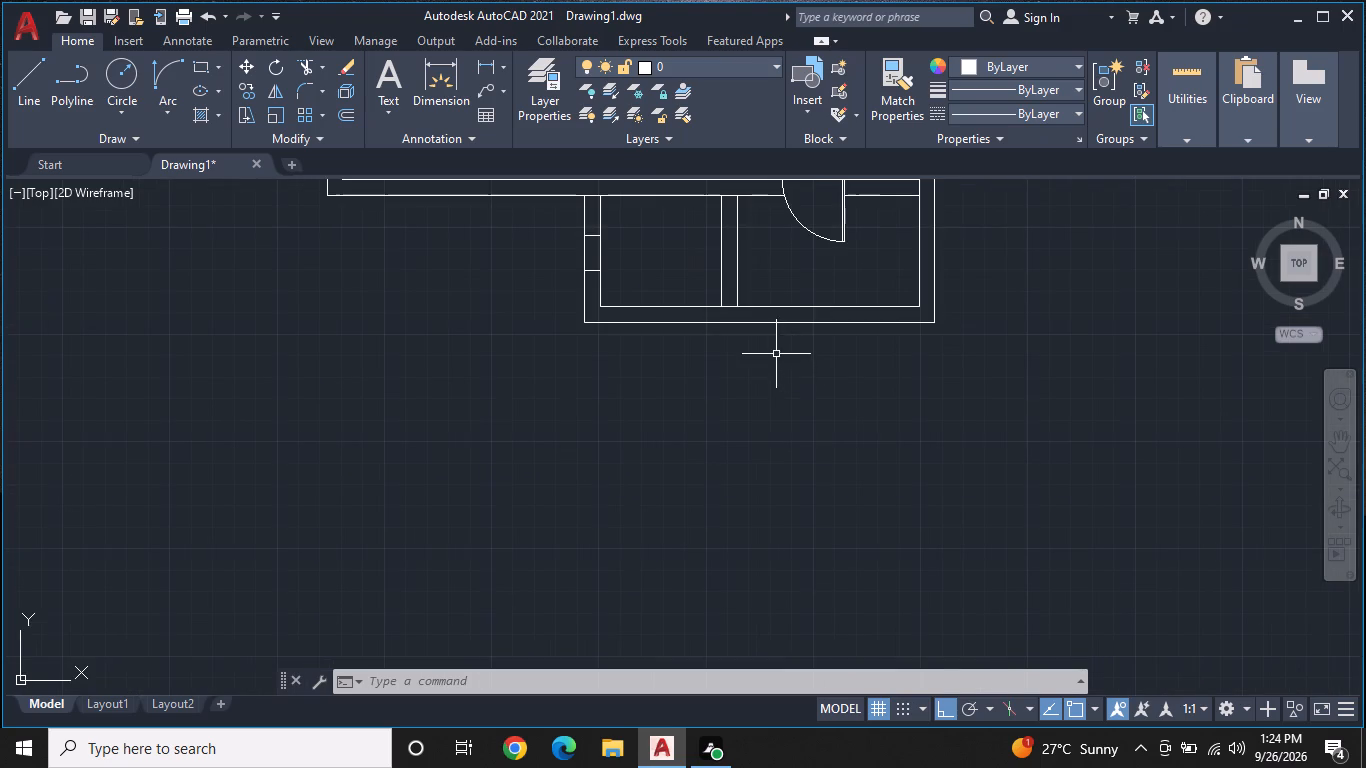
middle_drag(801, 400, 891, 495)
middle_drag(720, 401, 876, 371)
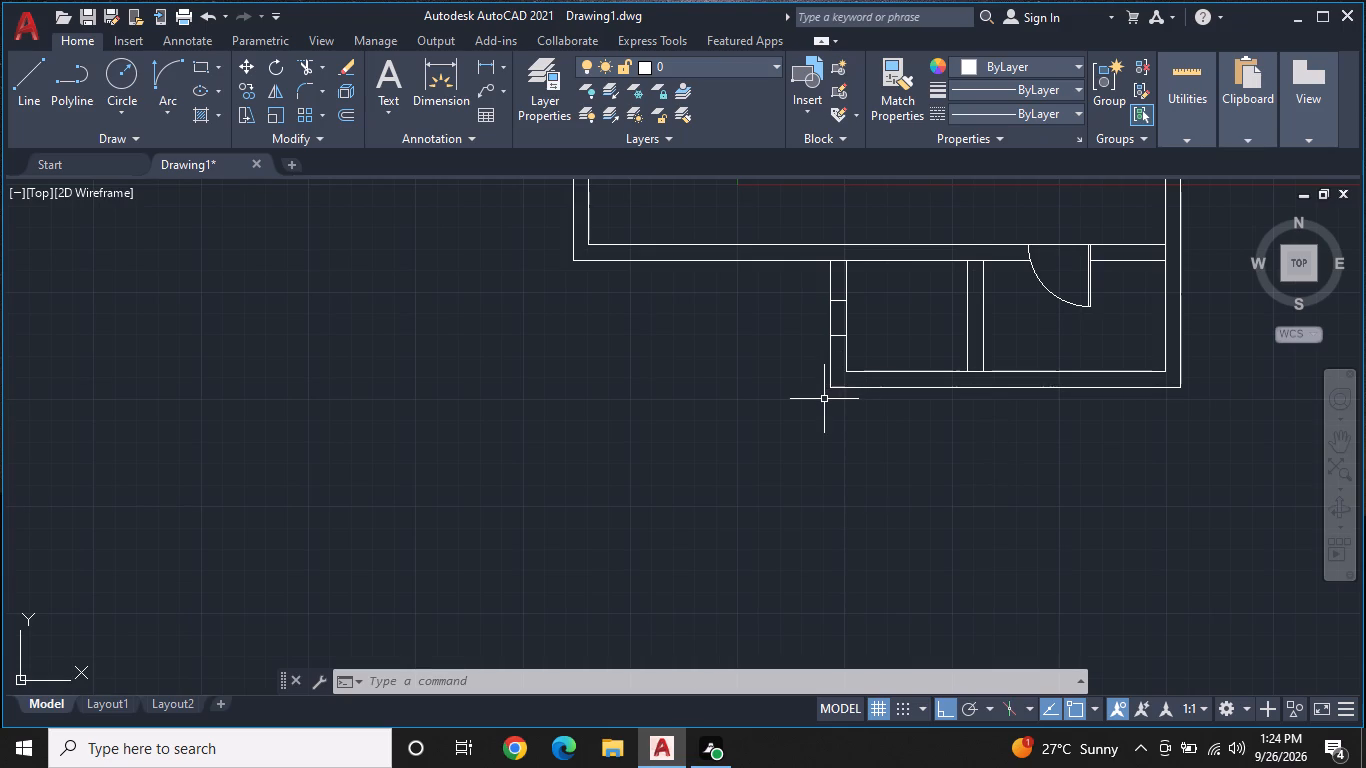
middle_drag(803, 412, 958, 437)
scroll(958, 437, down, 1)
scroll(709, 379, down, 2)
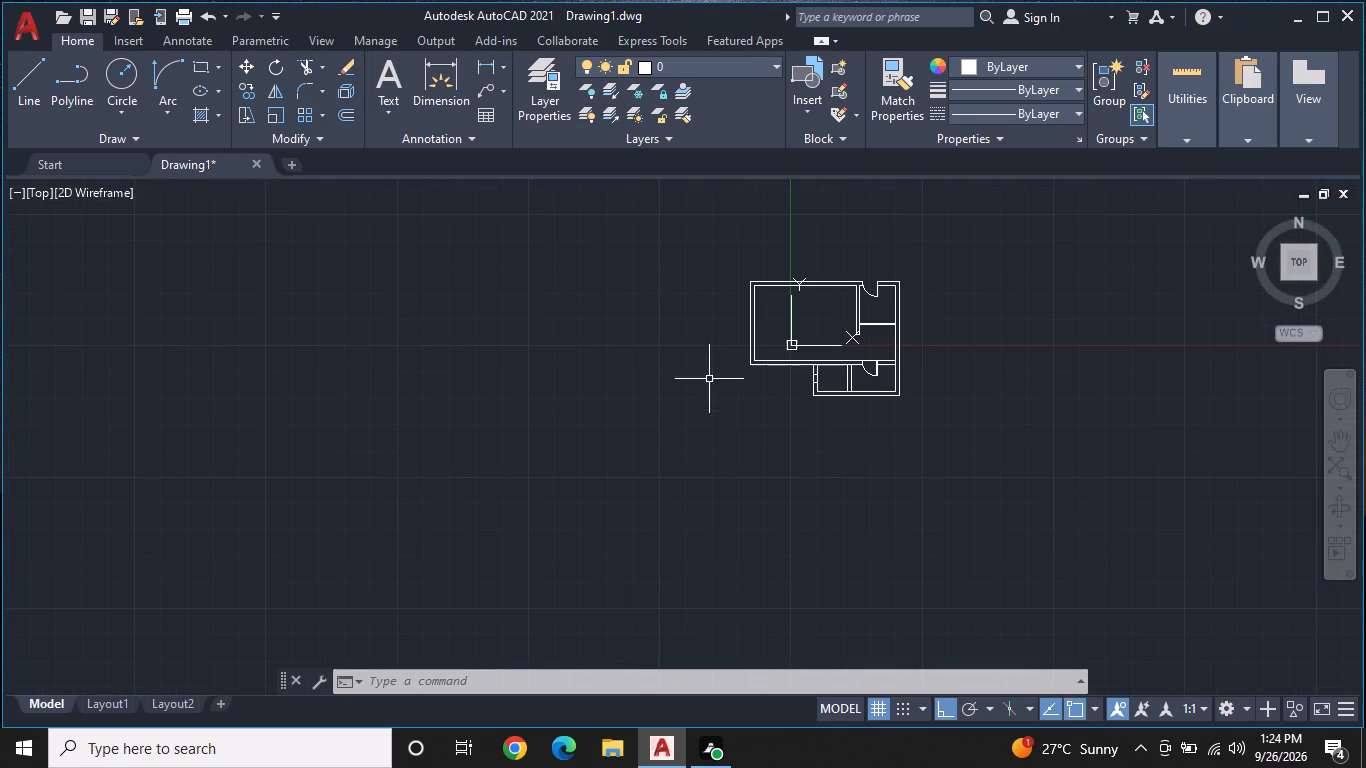
From the larger room's inner lower-left corner, draw a line down across the 9" wall, continuing 13'5" down and 11'10" to the right.
scroll(735, 389, up, 4)
middle_drag(799, 350, 776, 392)
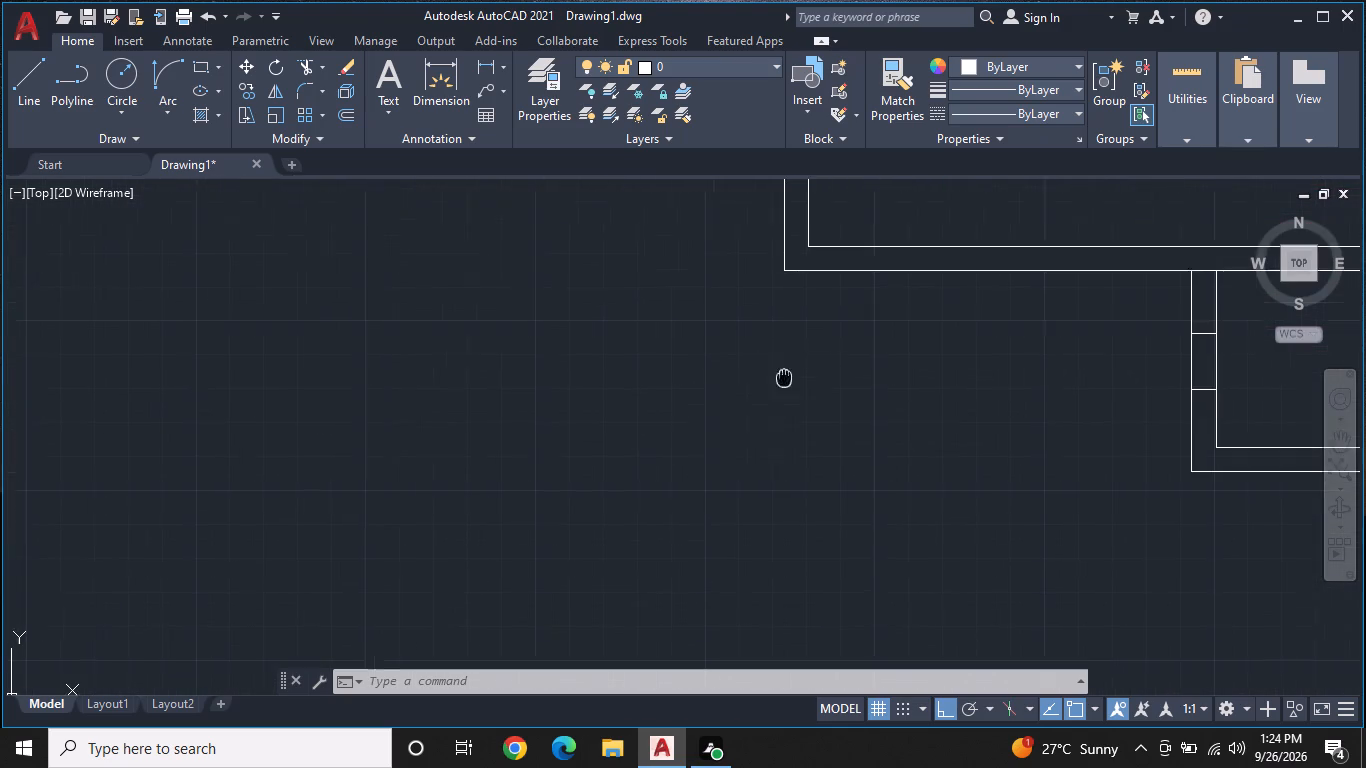
middle_drag(776, 392, 616, 475)
text(L)
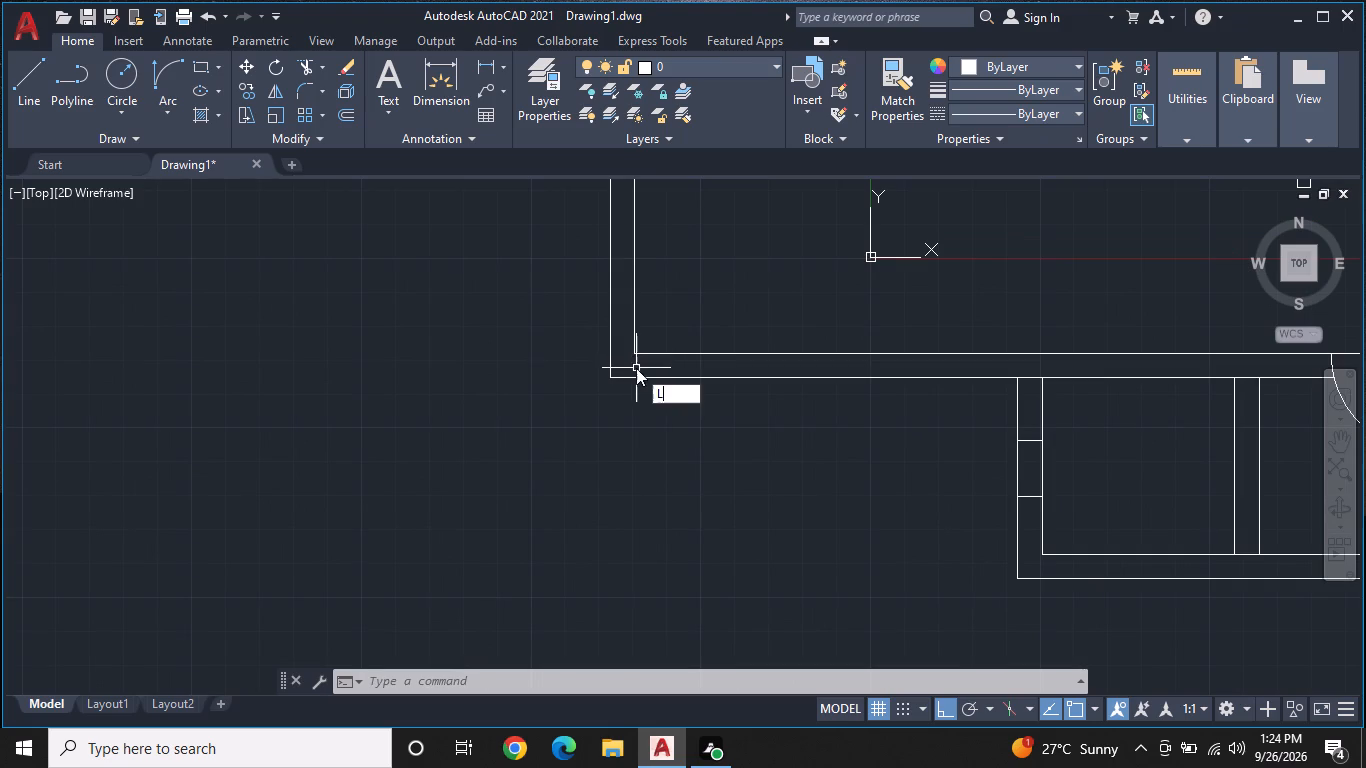
key(space)
click(630, 351)
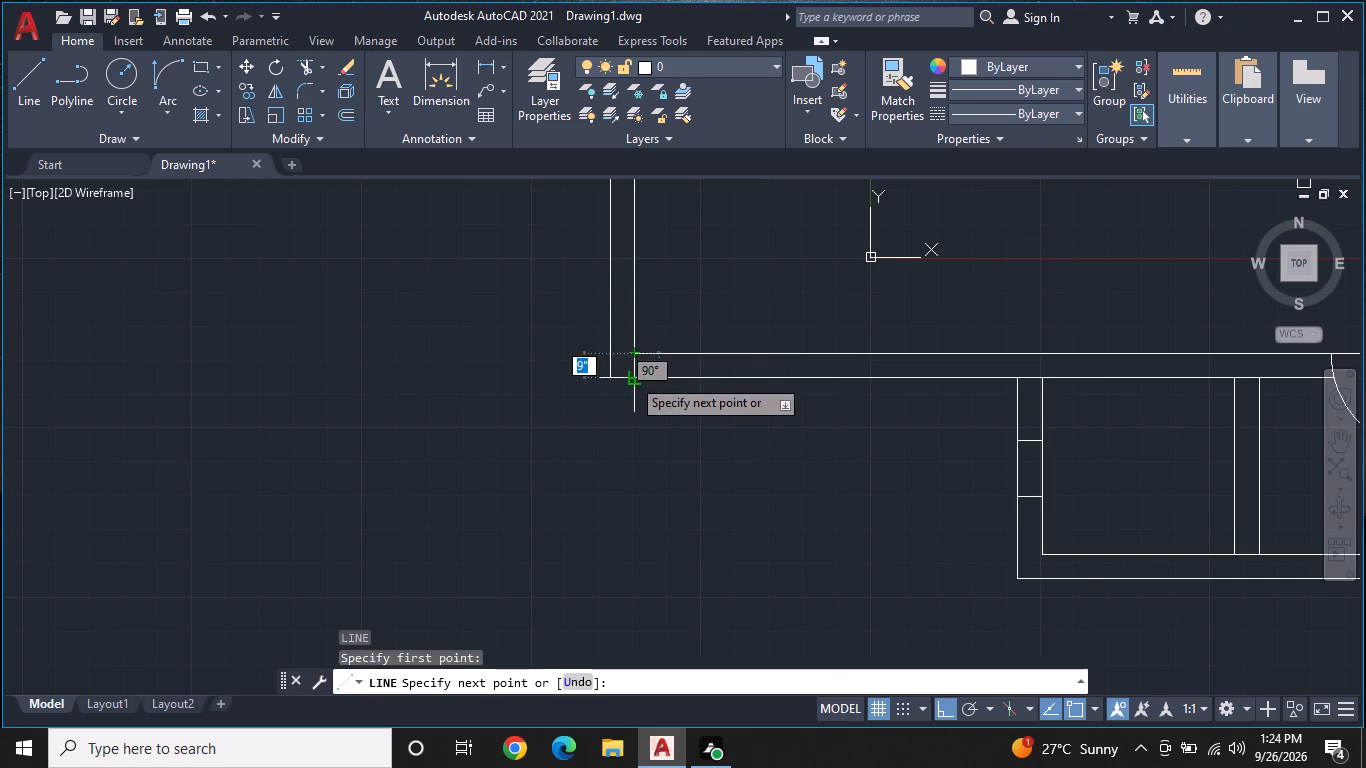
click(631, 378)
middle_drag(626, 451, 620, 295)
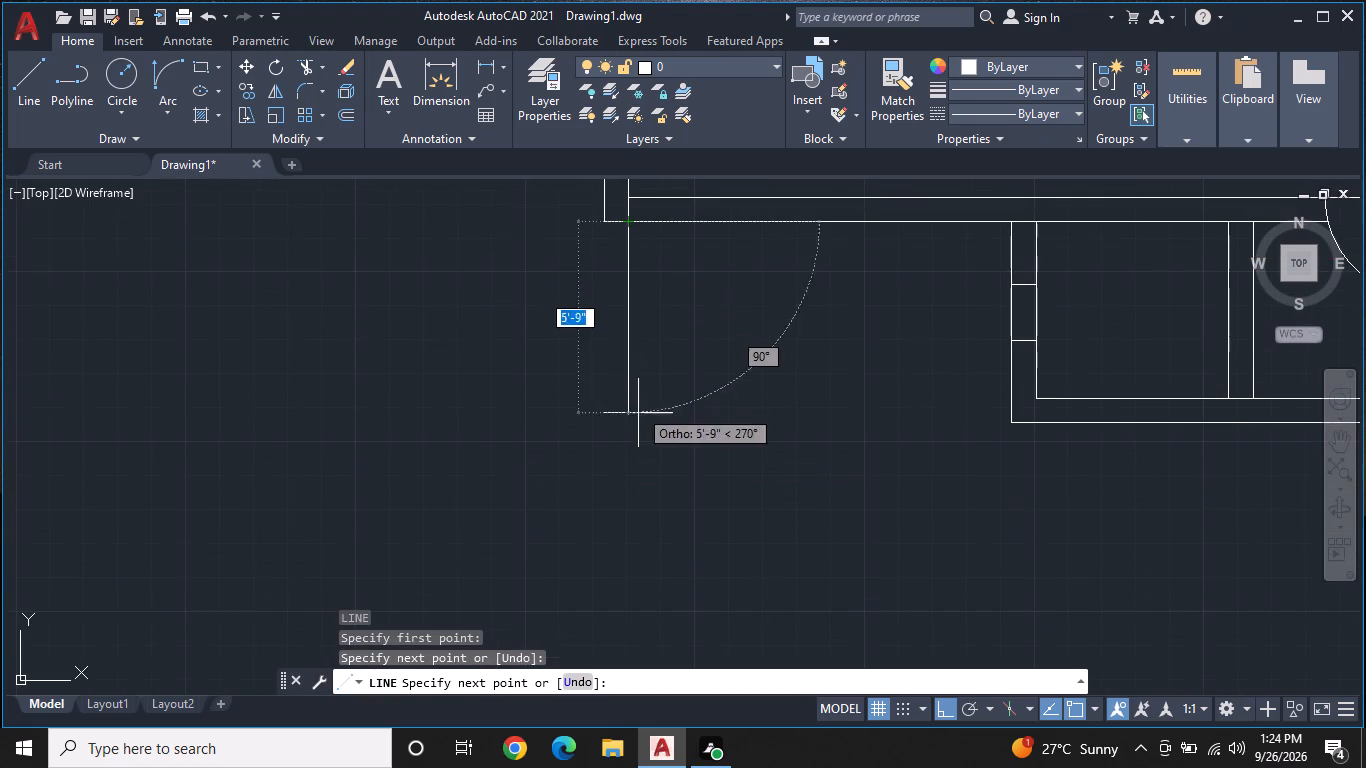
middle_drag(635, 470, 639, 396)
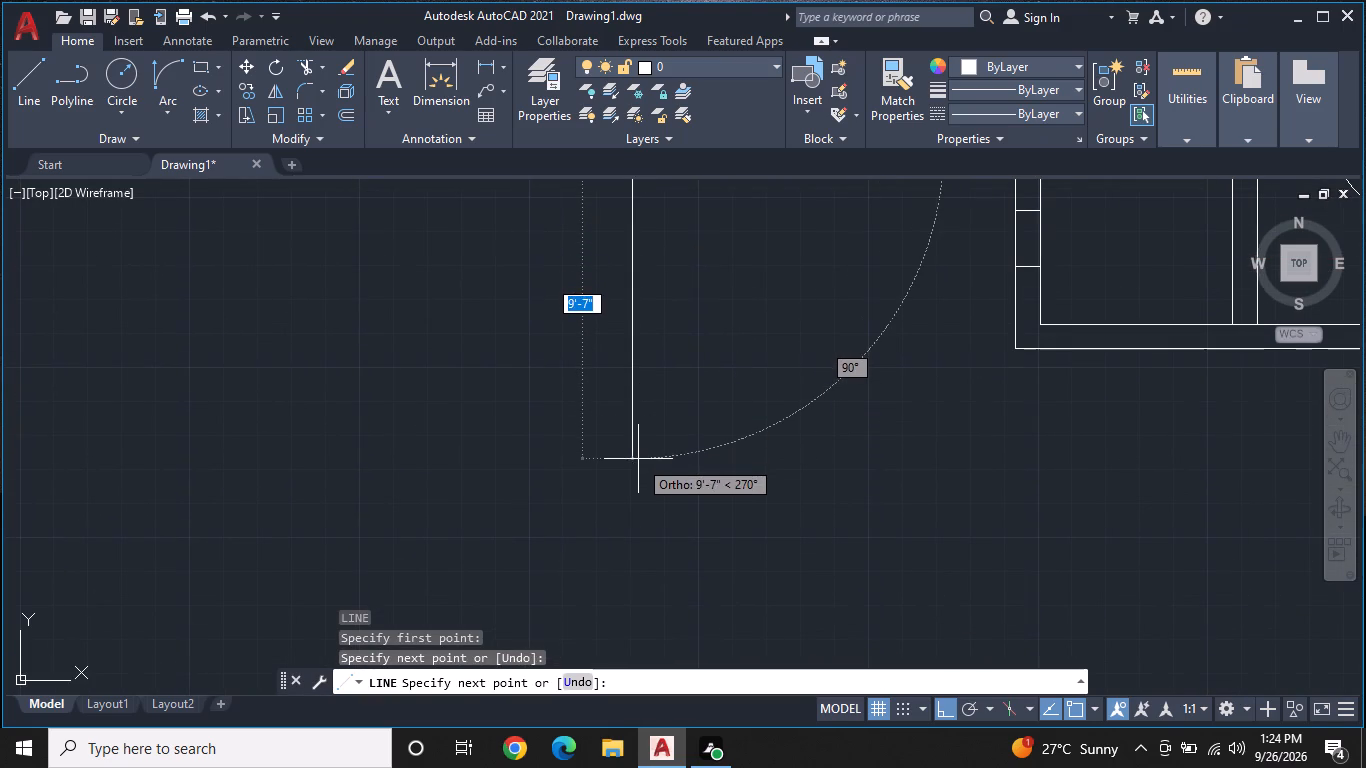
text(13)
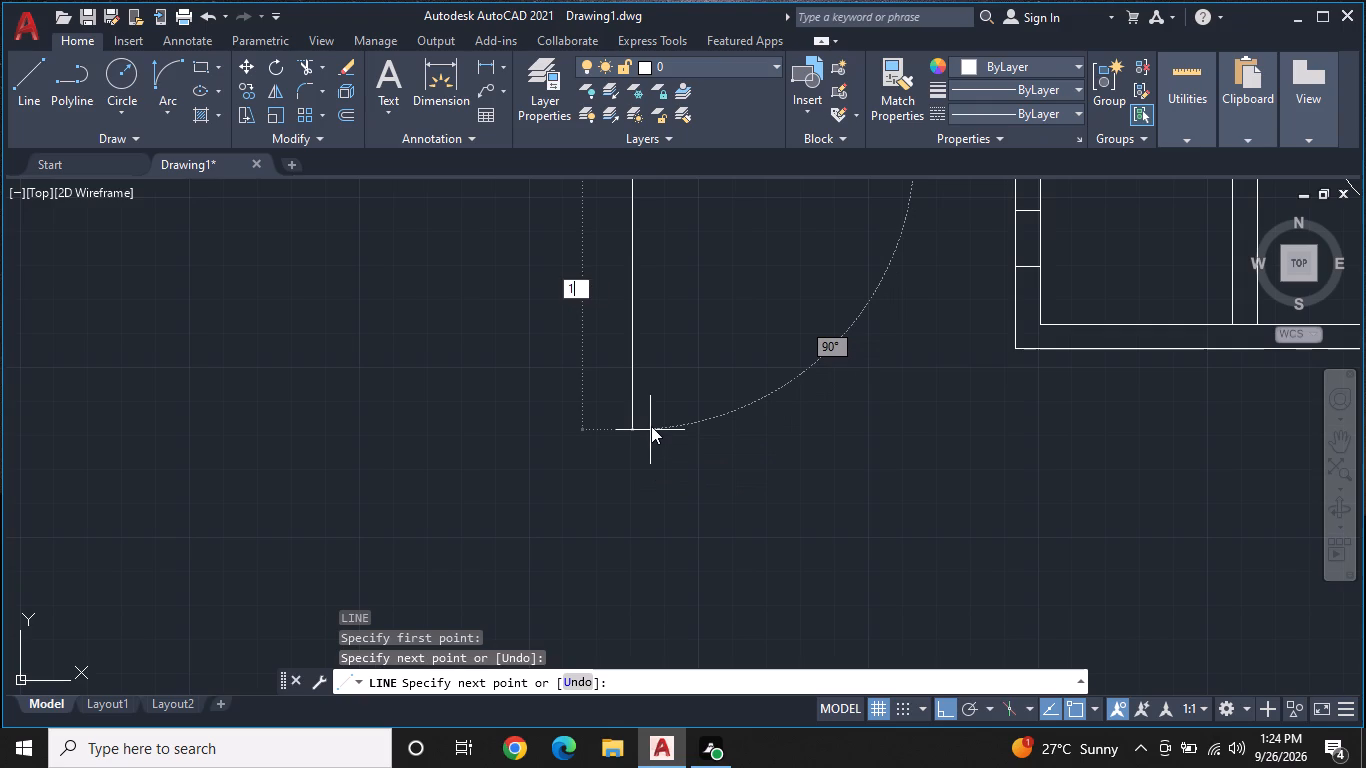
key(apostrophe)
key(5)
key(shift+quotedbl)
key(Return)
scroll(650, 430, down, 1)
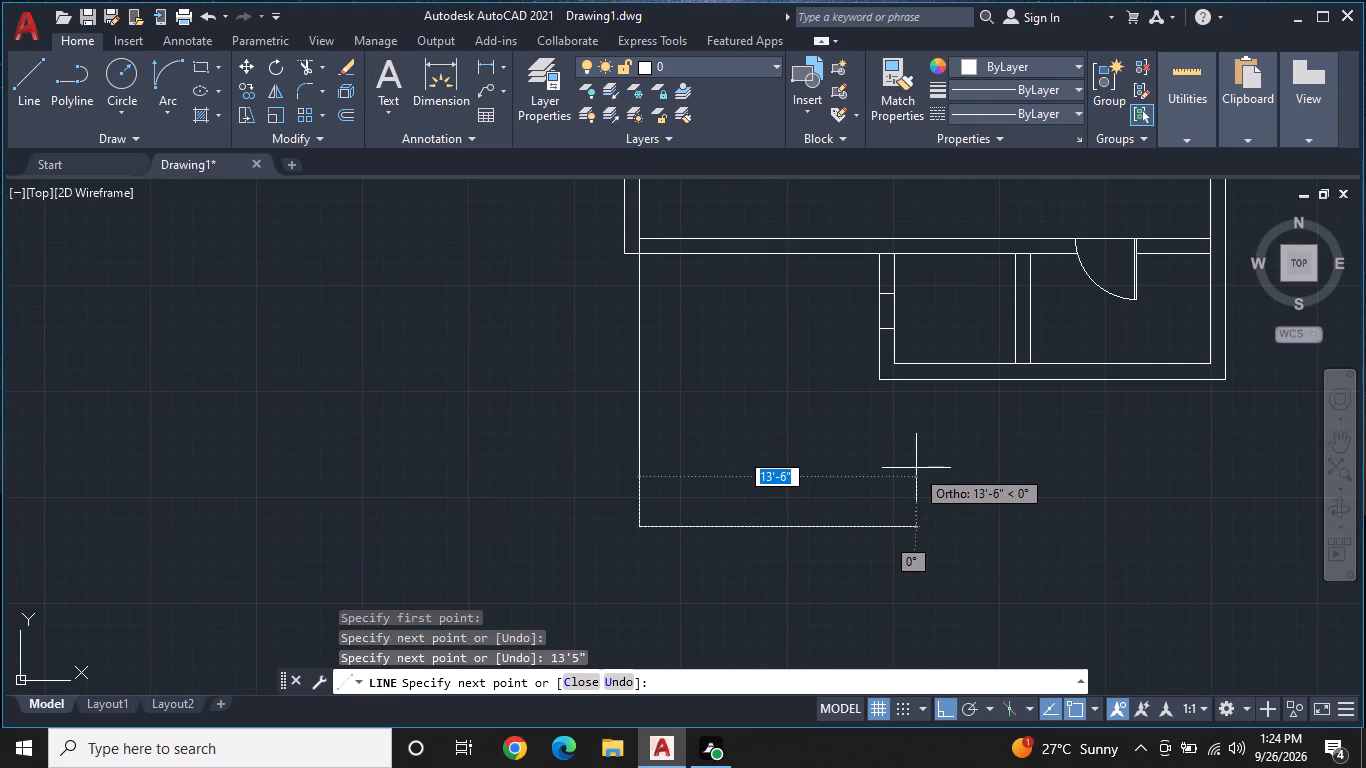
text(11')
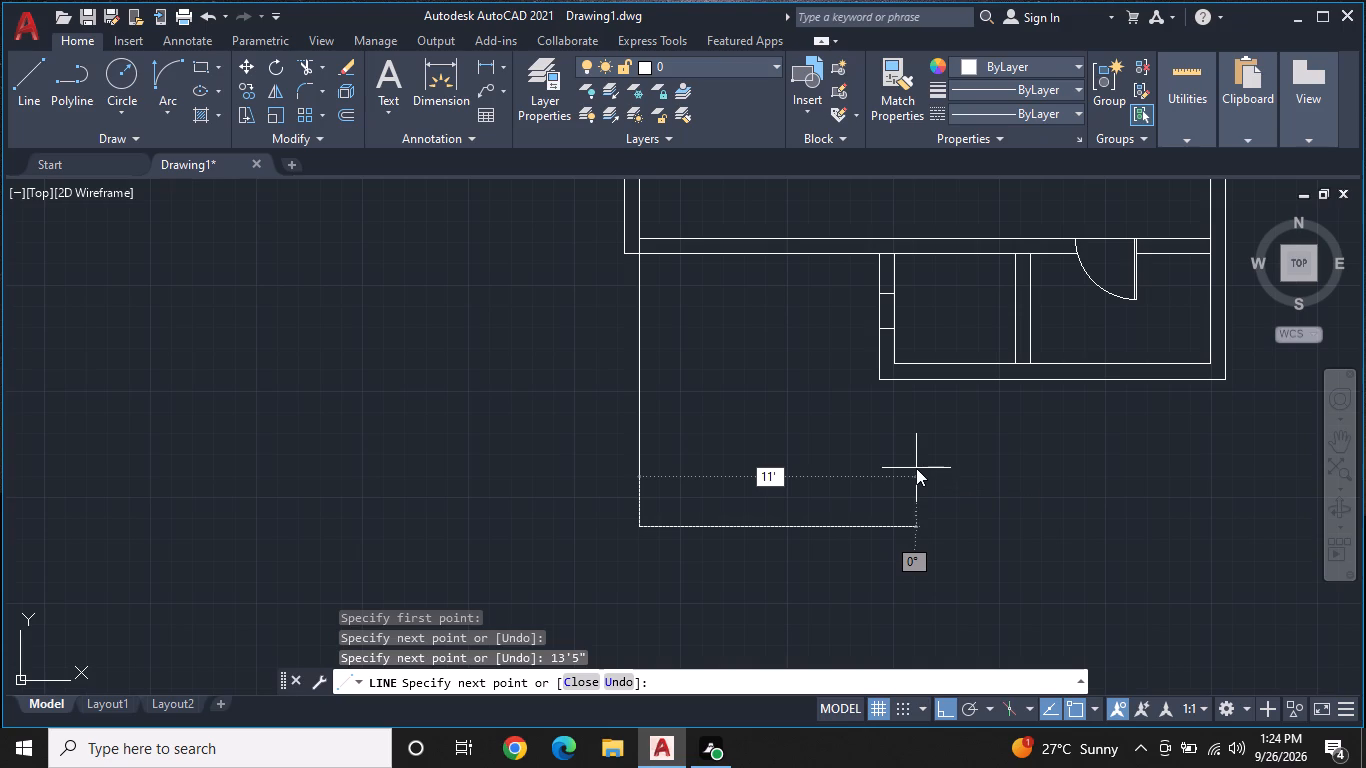
text(10)
key(shift+quotedbl)
key(Return)
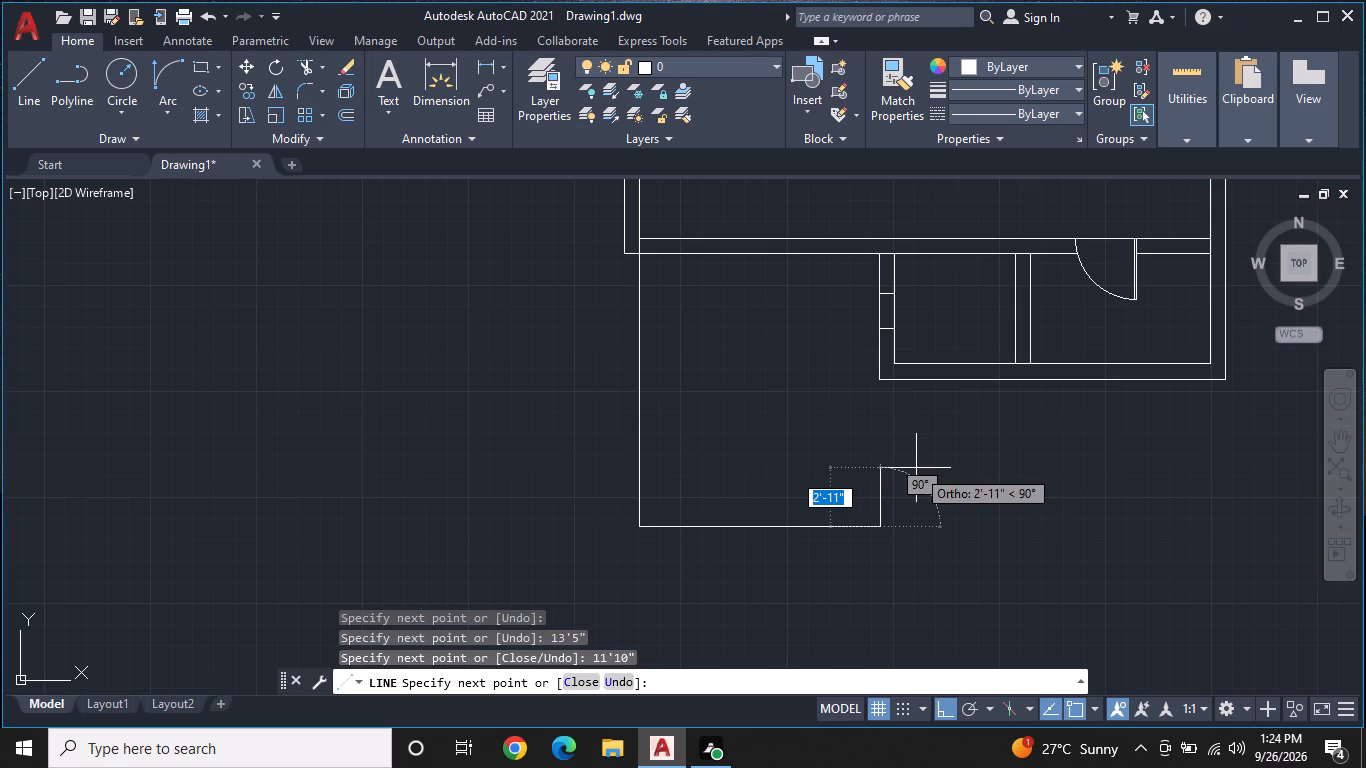
Continue the line straight up to the larger room's outer bottom wall line to close the new room's outline.
scroll(887, 375, up, 2)
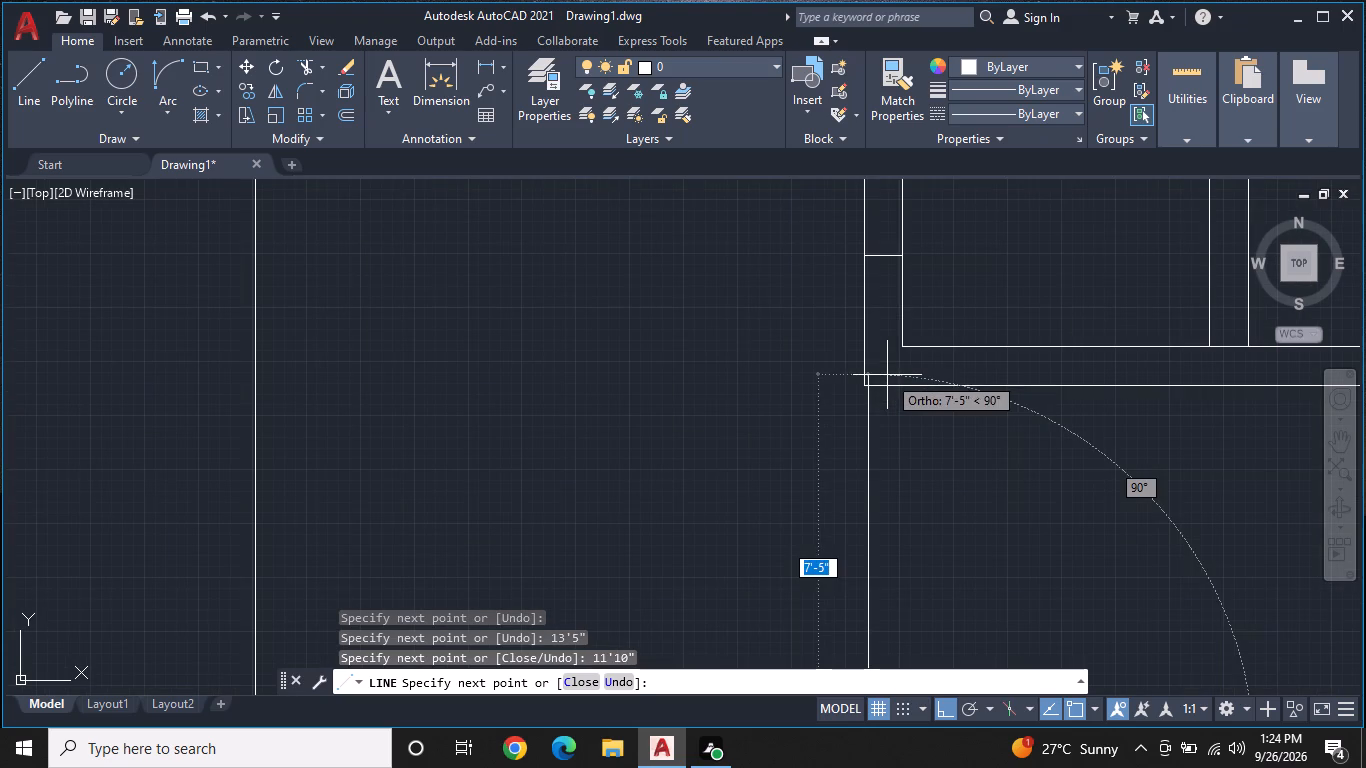
scroll(863, 398, up, 2)
scroll(863, 398, down, 2)
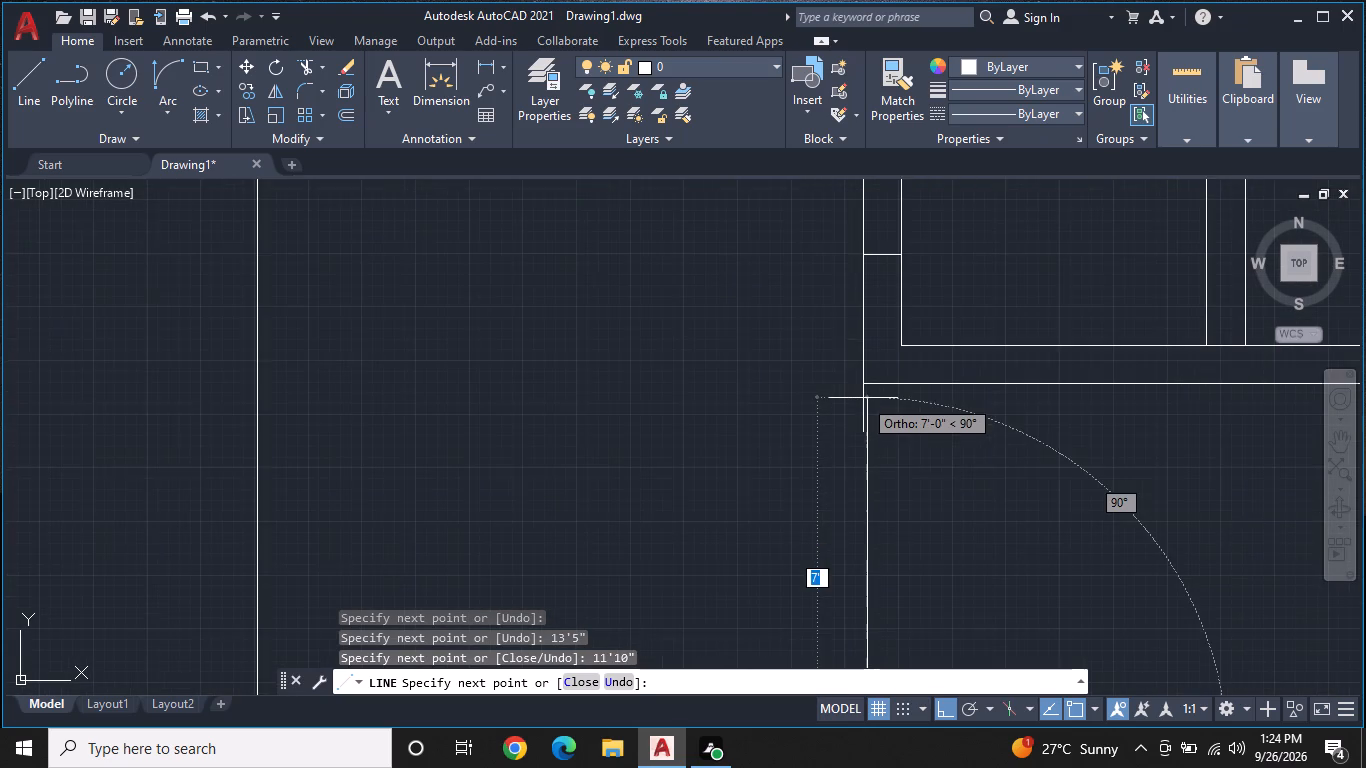
scroll(863, 398, down, 1)
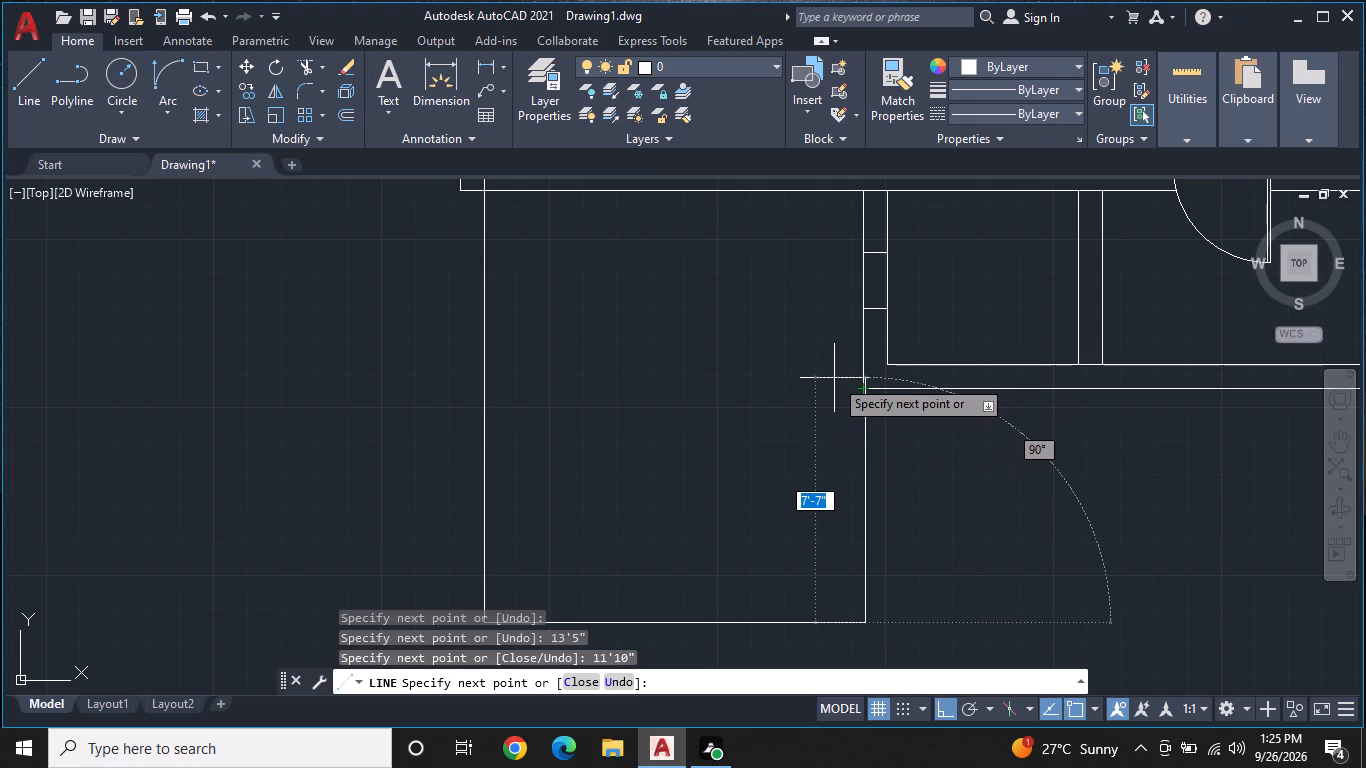
middle_drag(834, 378, 846, 349)
scroll(868, 386, up, 1)
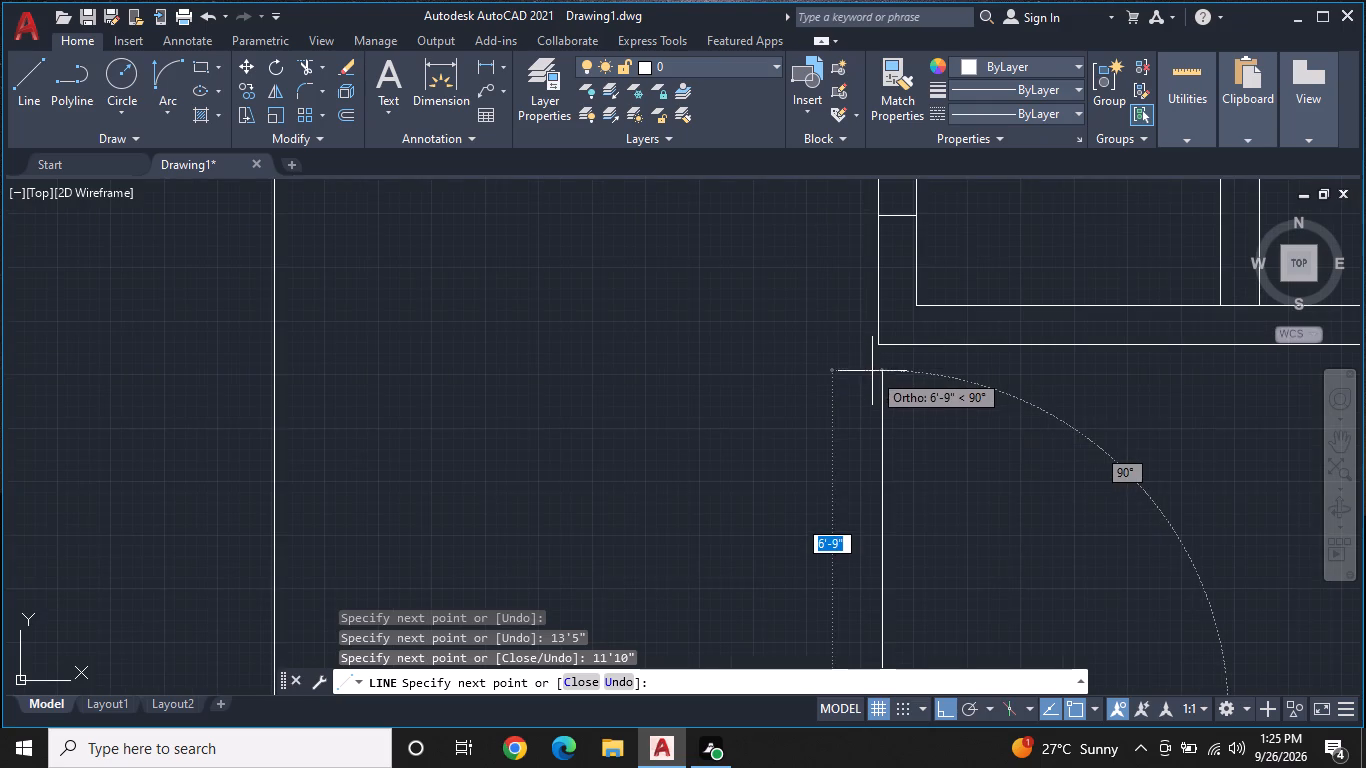
scroll(872, 371, up, 1)
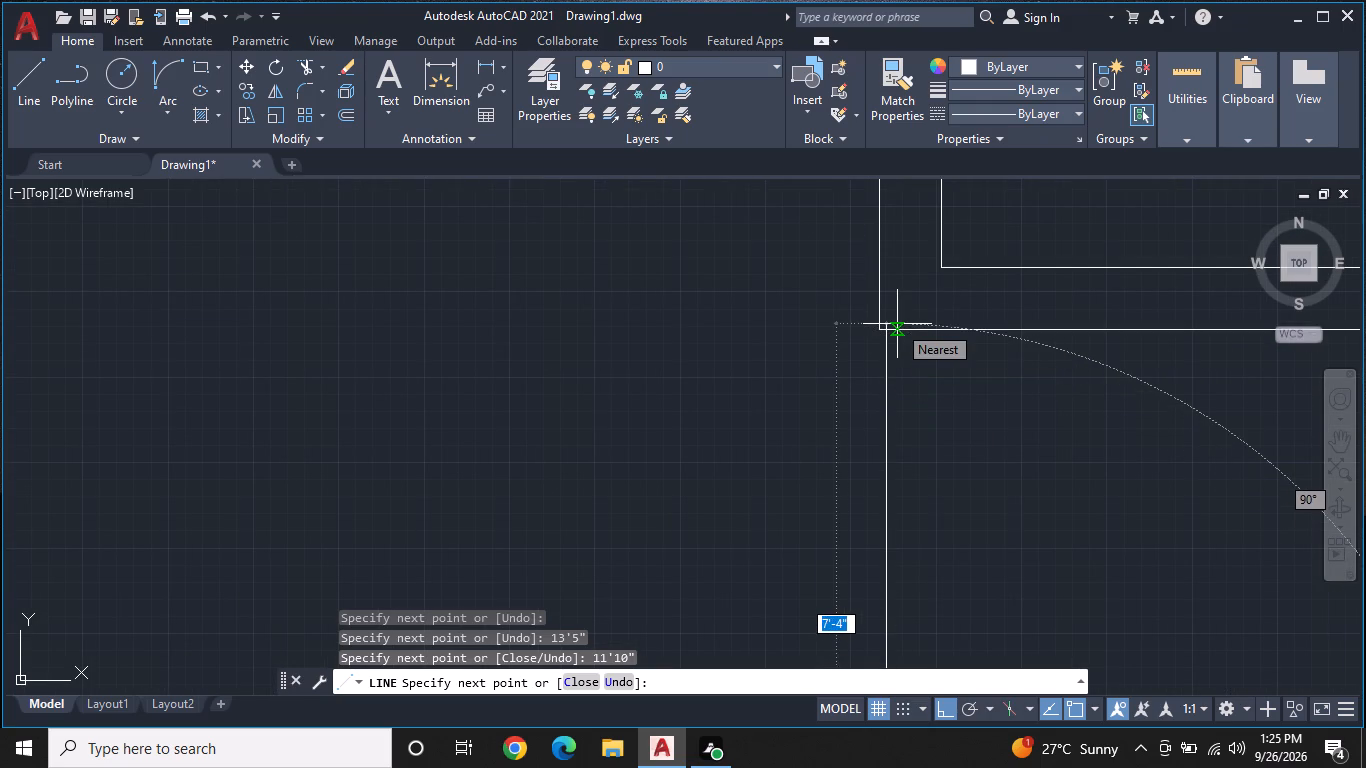
scroll(897, 324, up, 2)
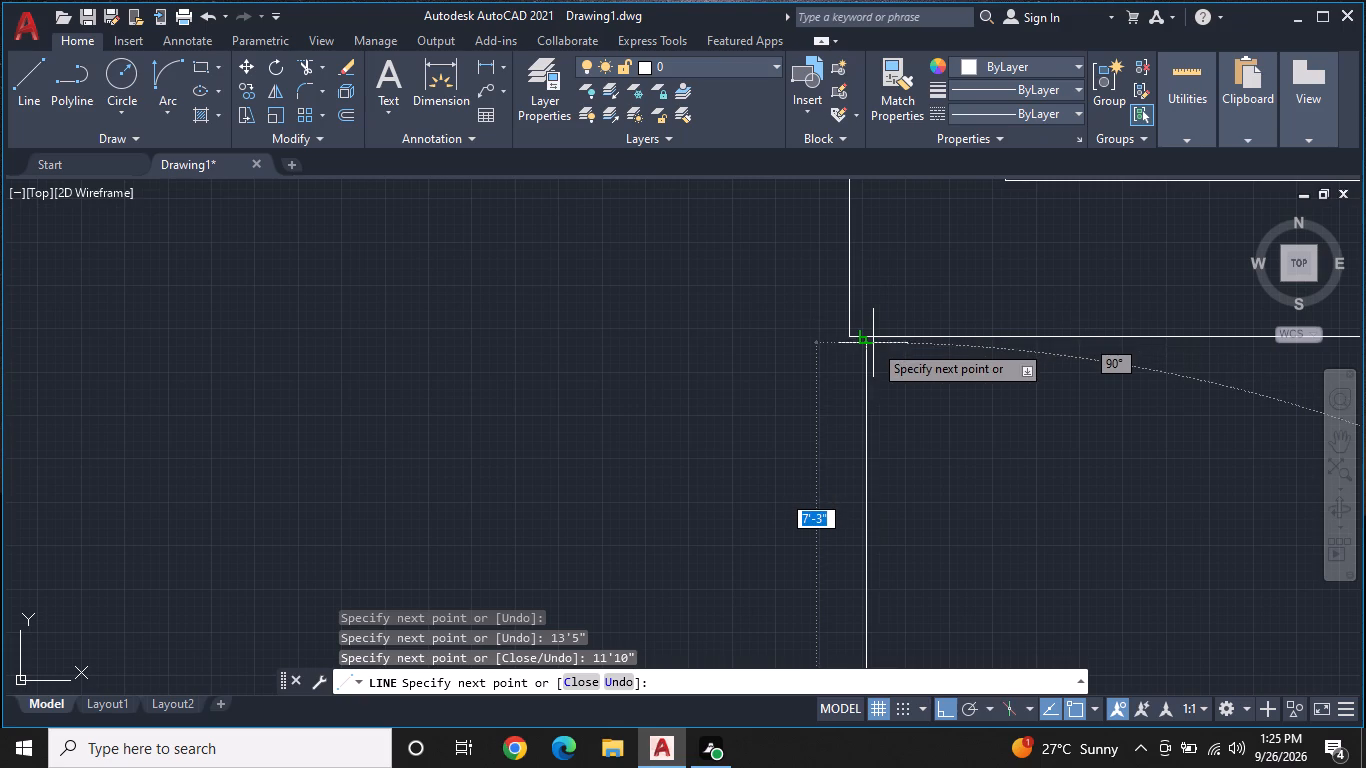
scroll(876, 340, up, 1)
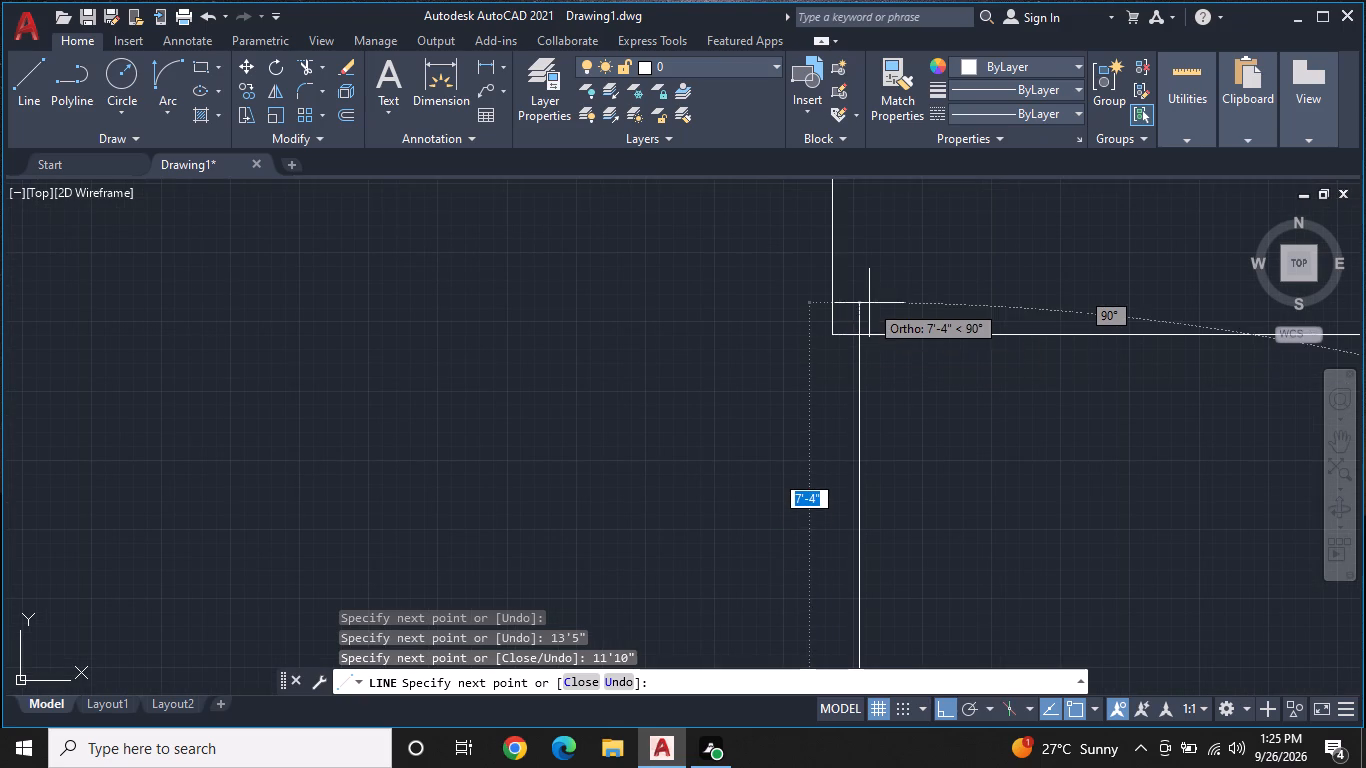
scroll(869, 303, down, 1)
middle_drag(867, 289, 870, 471)
scroll(870, 471, down, 2)
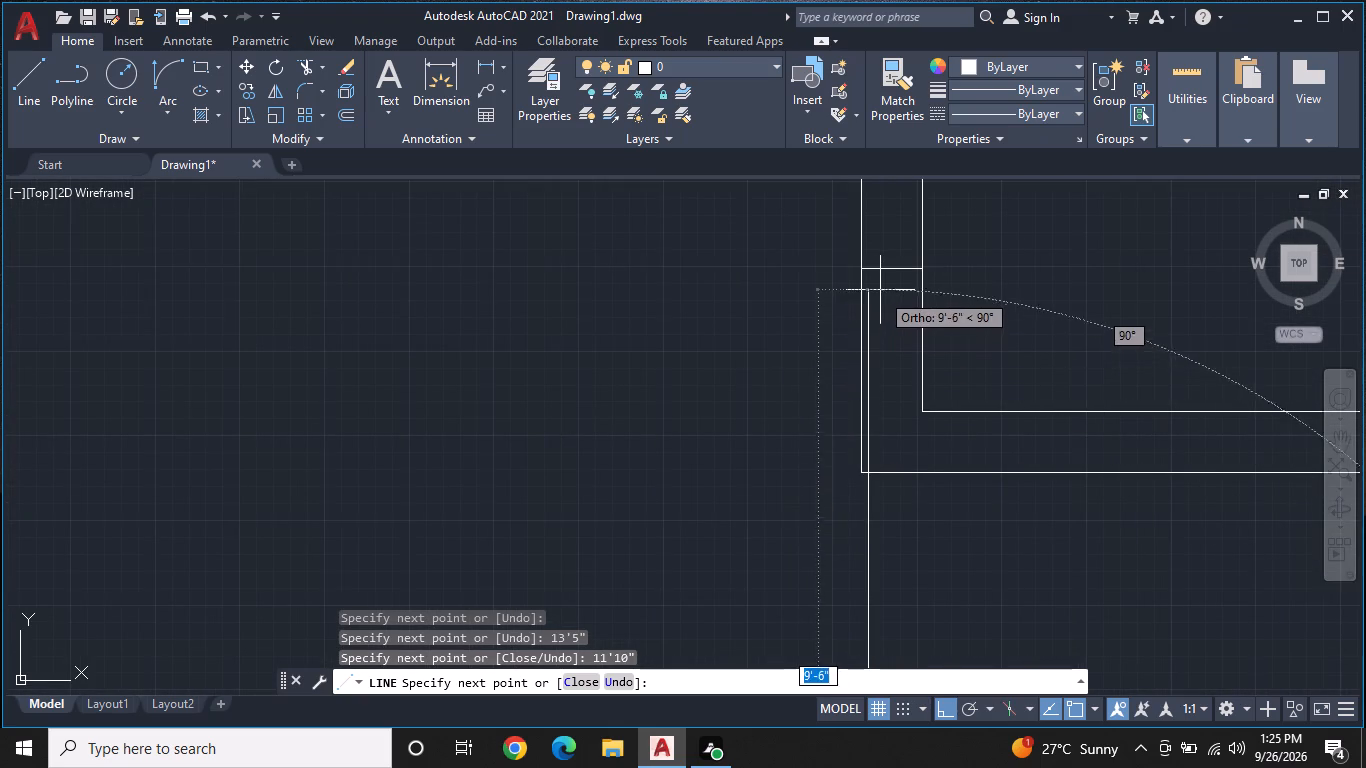
middle_drag(883, 304, 893, 389)
scroll(876, 291, down, 2)
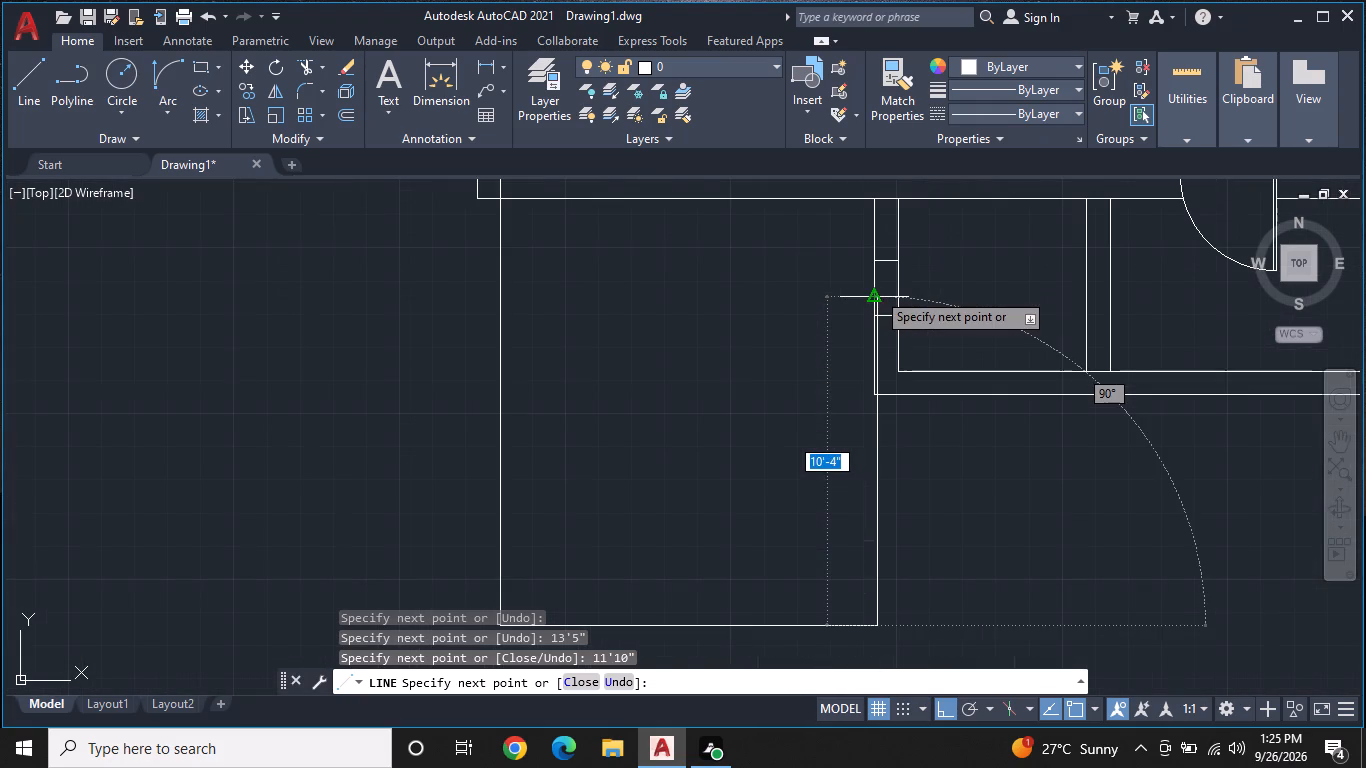
middle_drag(881, 278, 891, 358)
scroll(891, 358, up, 1)
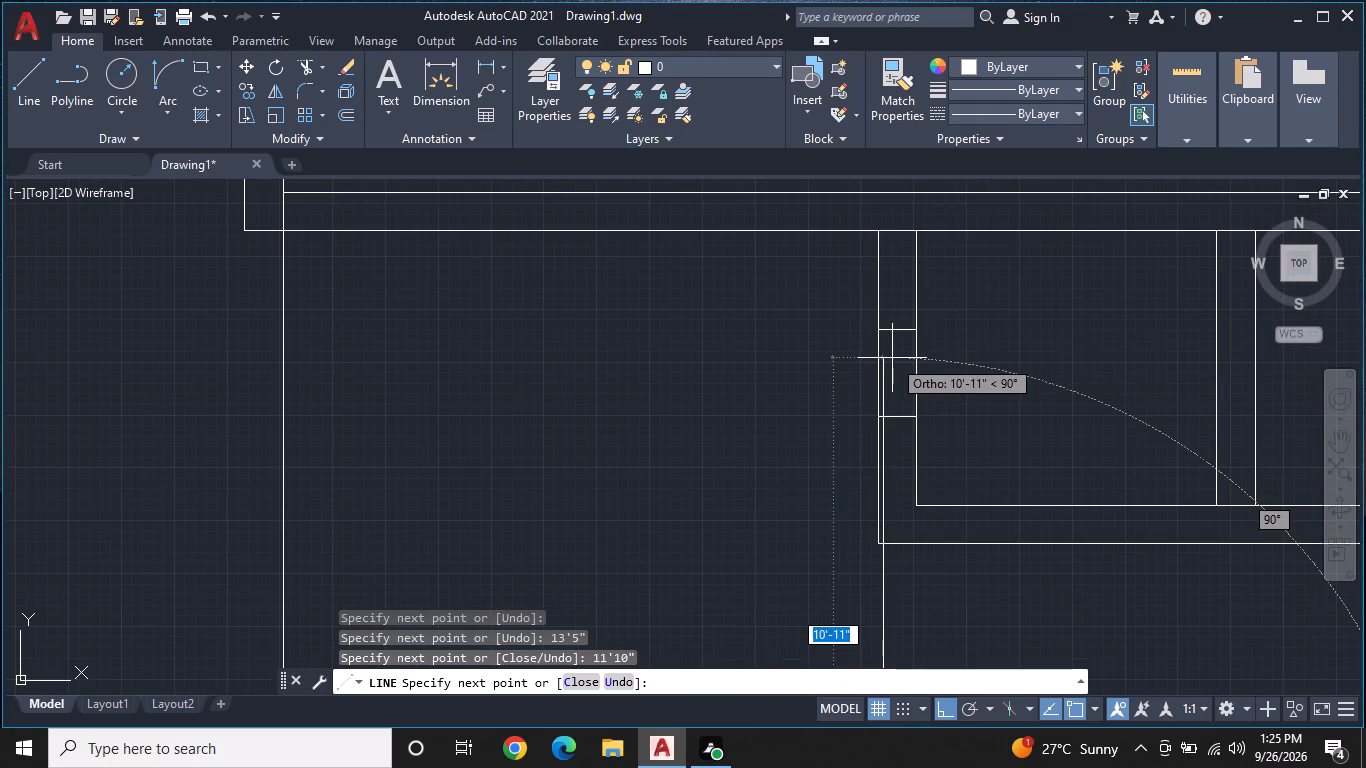
scroll(893, 244, up, 2)
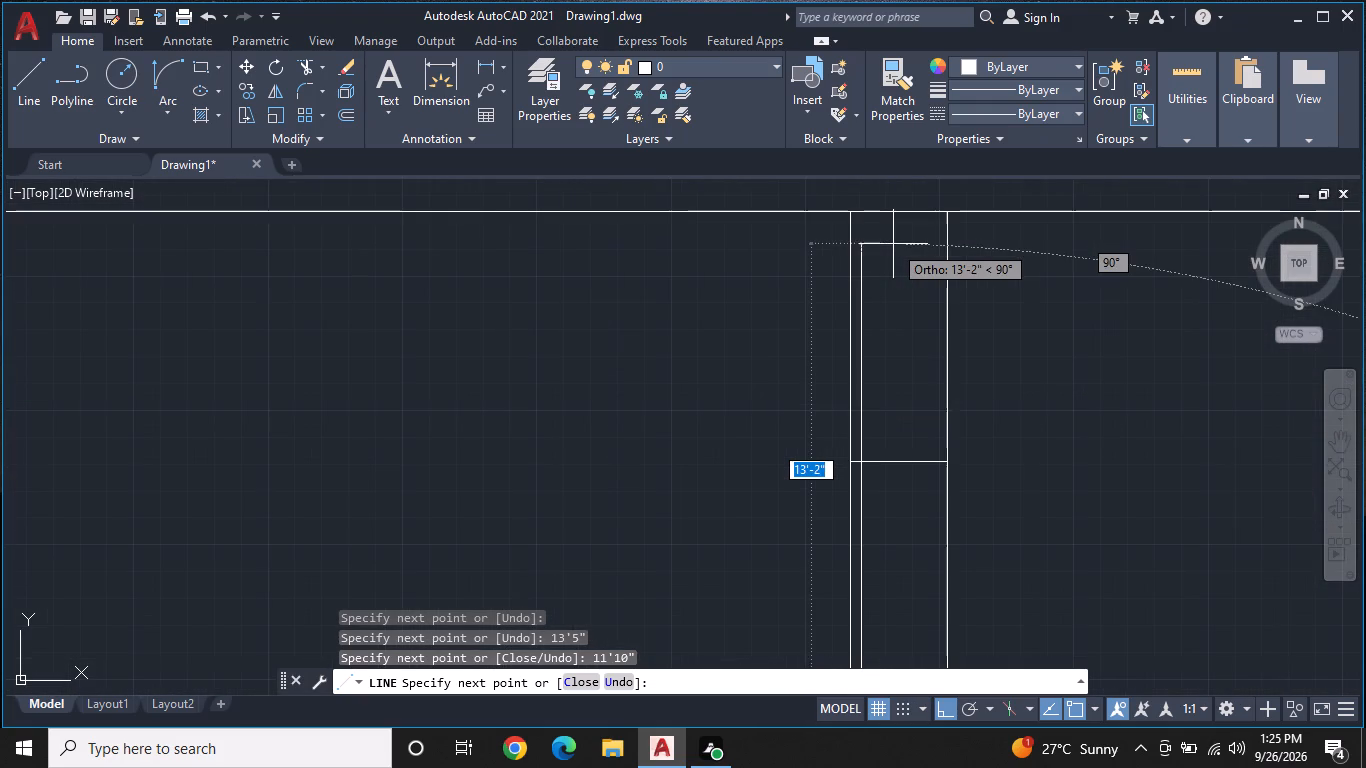
click(865, 209)
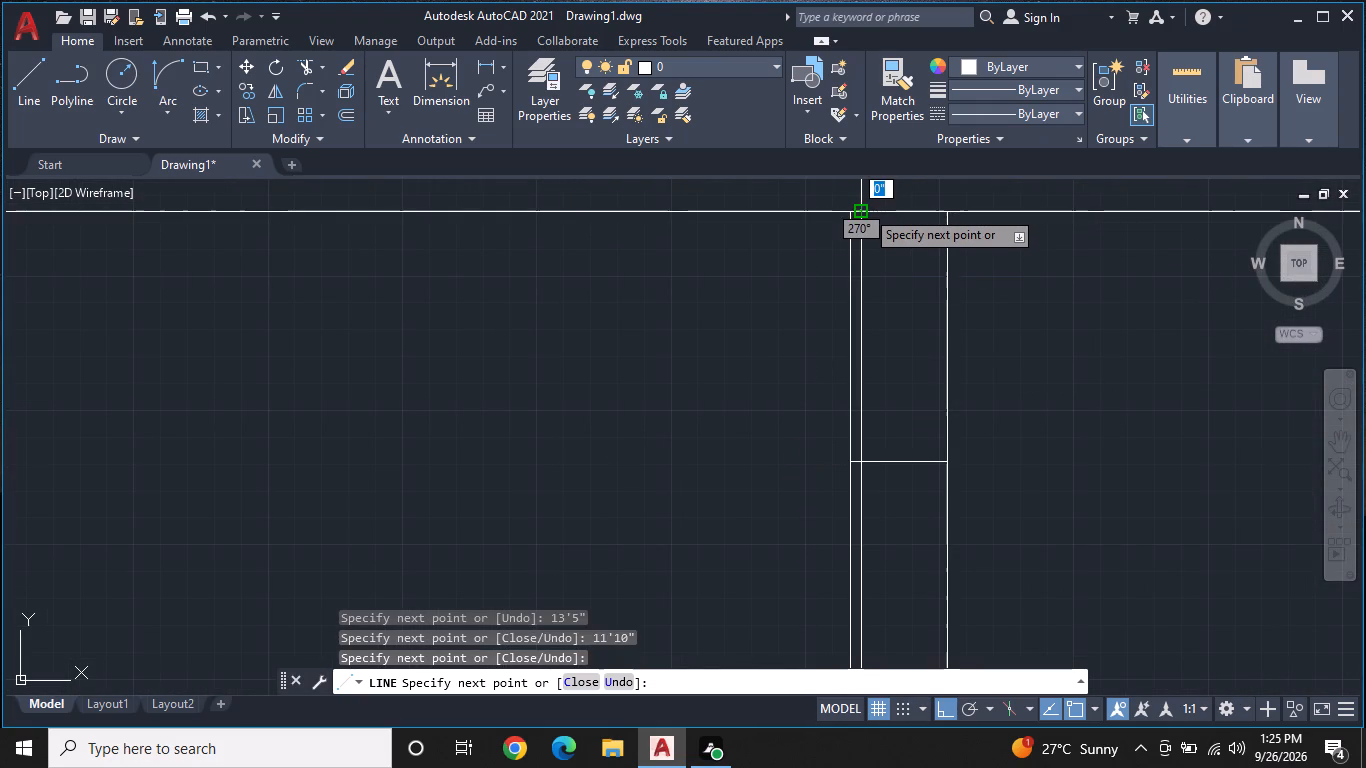
key(Escape)
Erase the left lower room's old outer left wall line beside the new room's right line.
scroll(875, 268, down, 2)
middle_drag(881, 322, 869, 259)
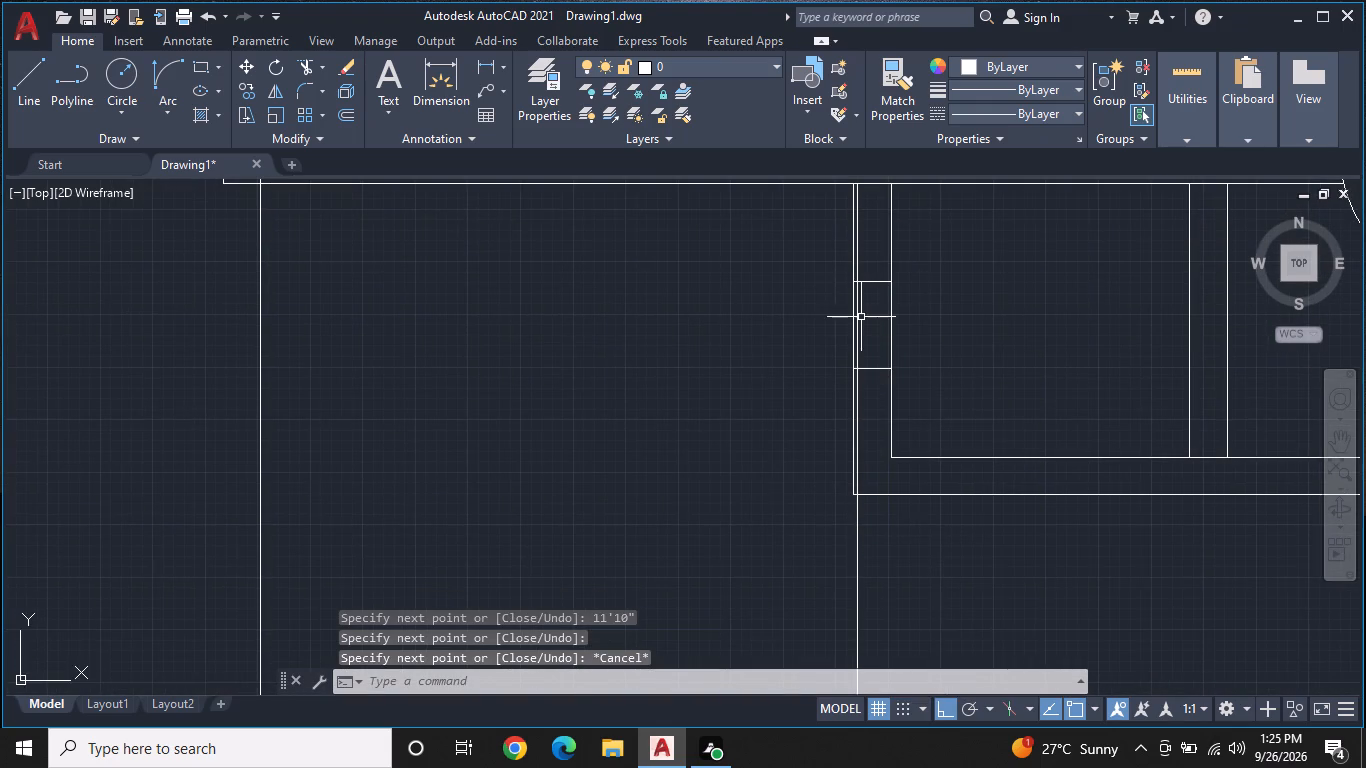
scroll(861, 320, up, 2)
middle_drag(868, 322, 877, 432)
scroll(877, 432, down, 1)
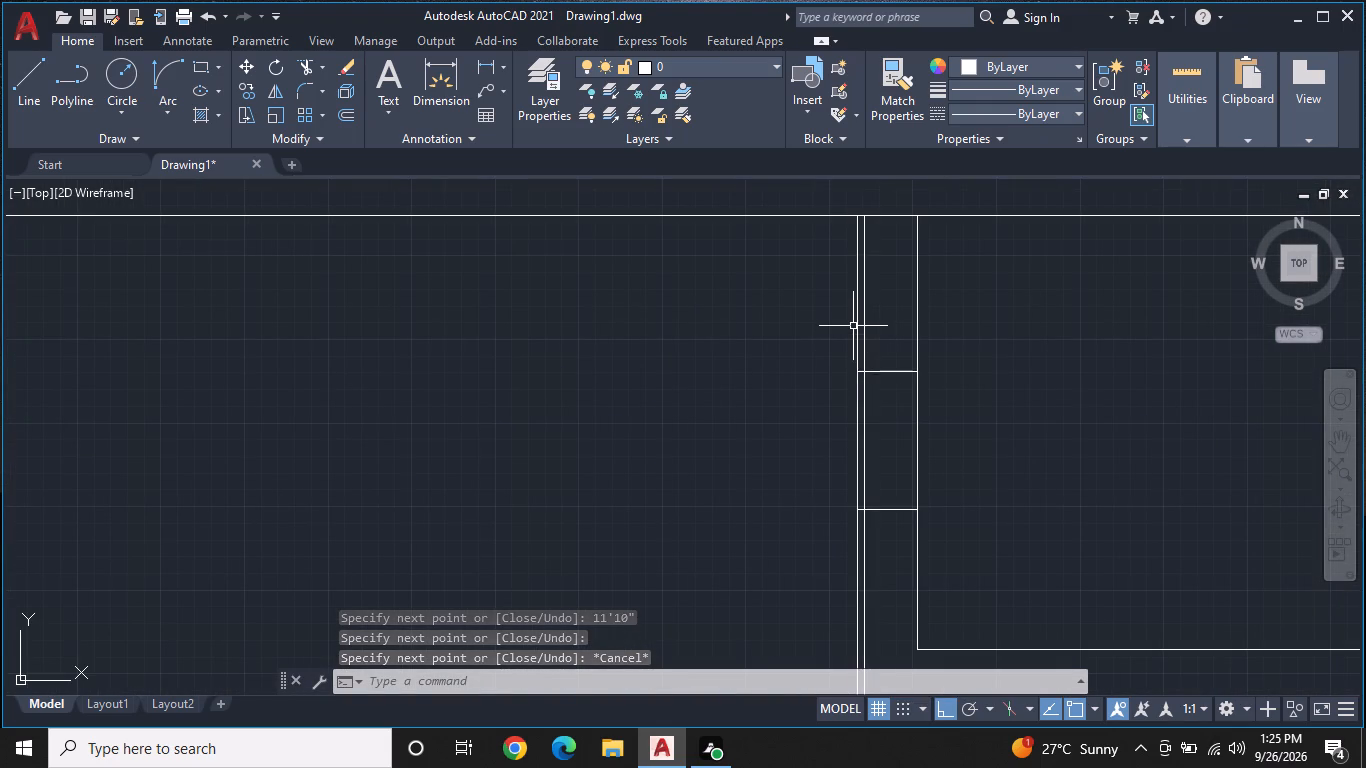
click(857, 315)
right_click(857, 315)
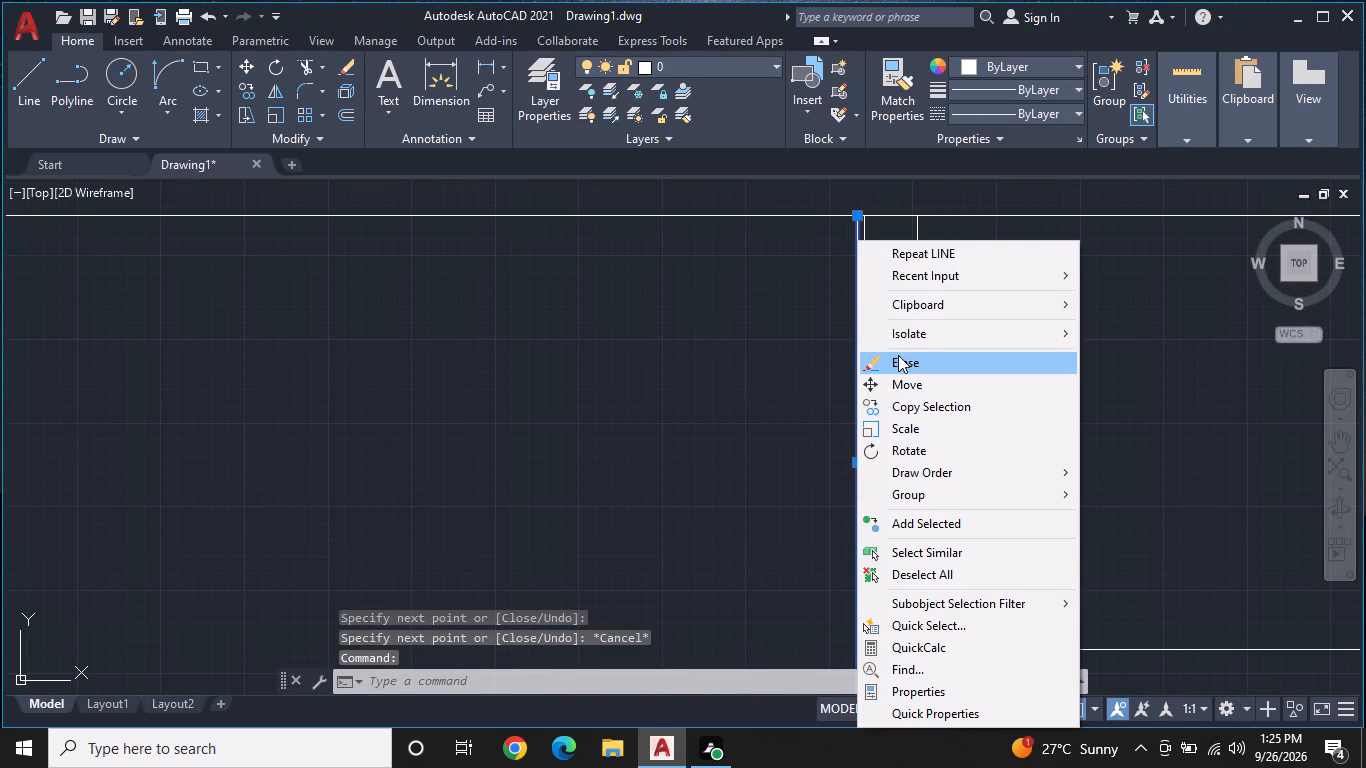
click(899, 356)
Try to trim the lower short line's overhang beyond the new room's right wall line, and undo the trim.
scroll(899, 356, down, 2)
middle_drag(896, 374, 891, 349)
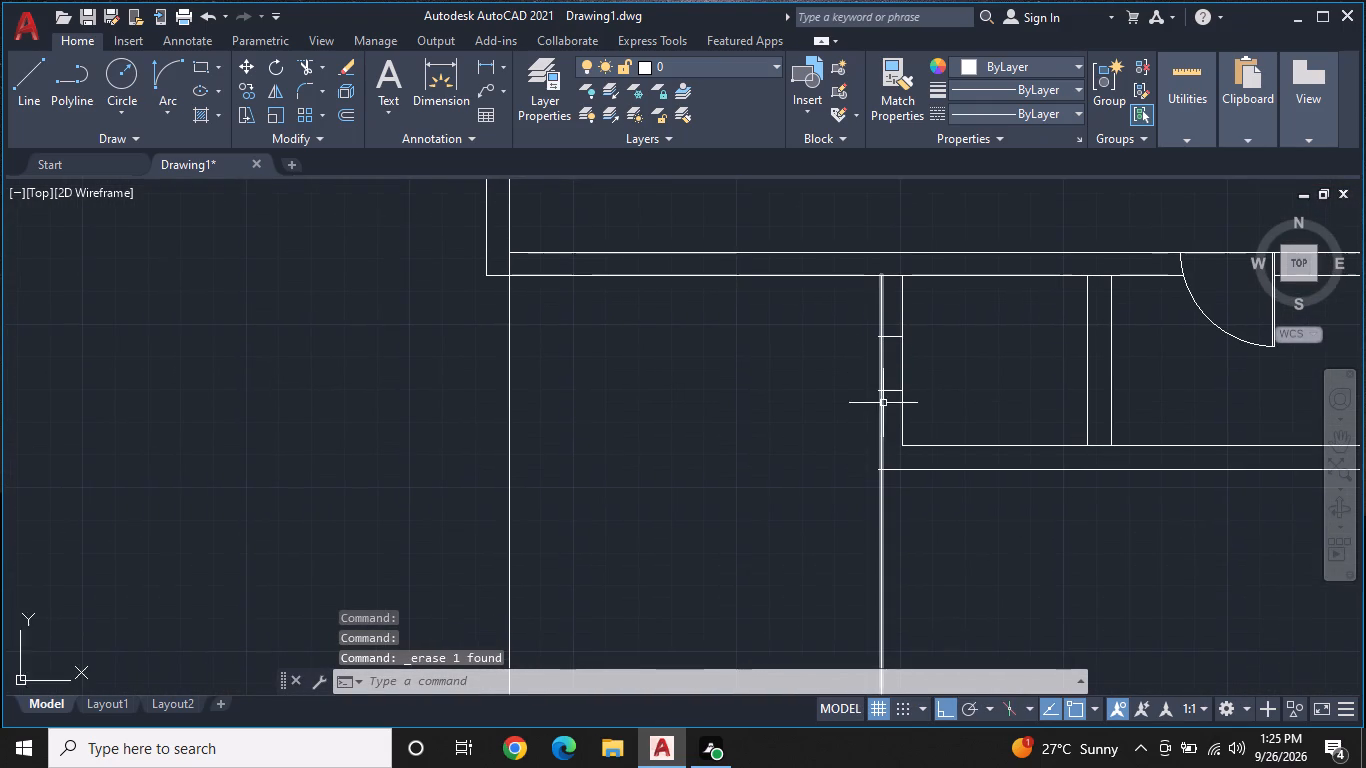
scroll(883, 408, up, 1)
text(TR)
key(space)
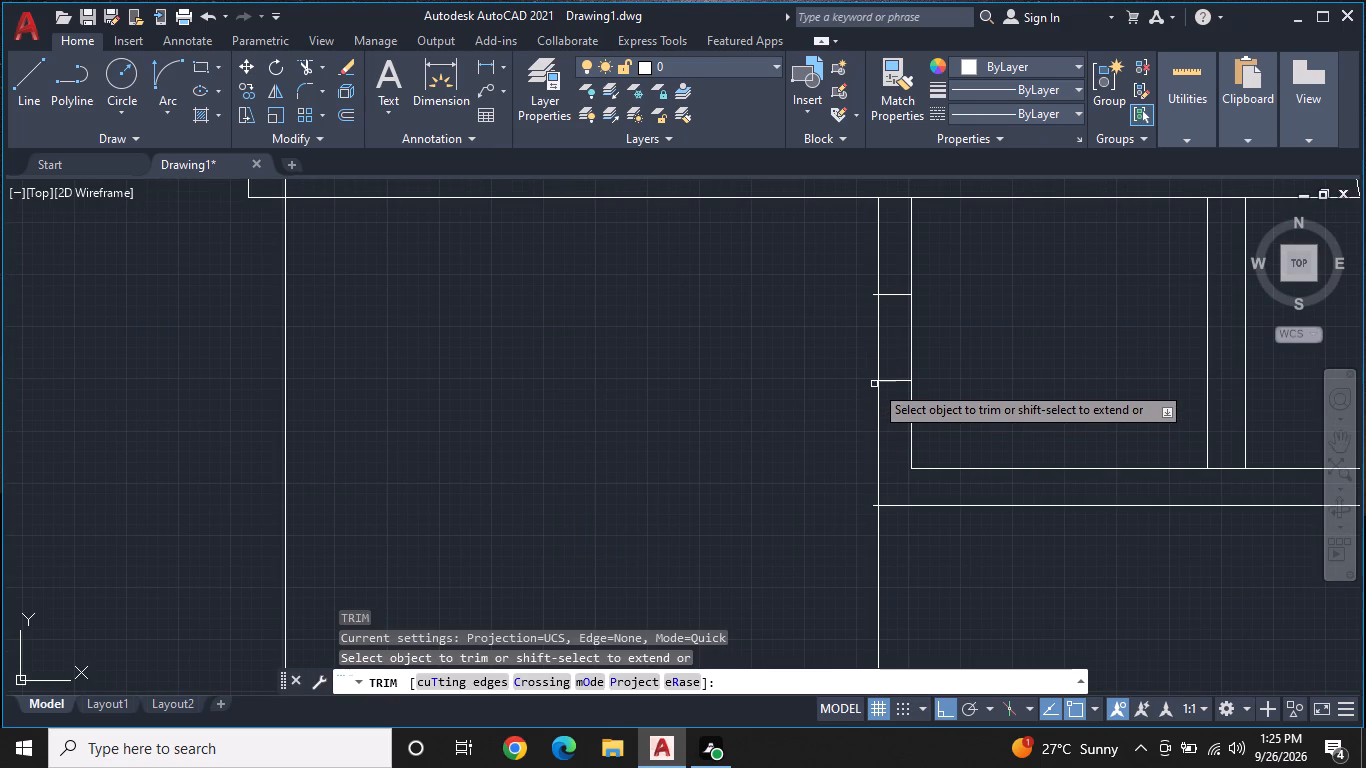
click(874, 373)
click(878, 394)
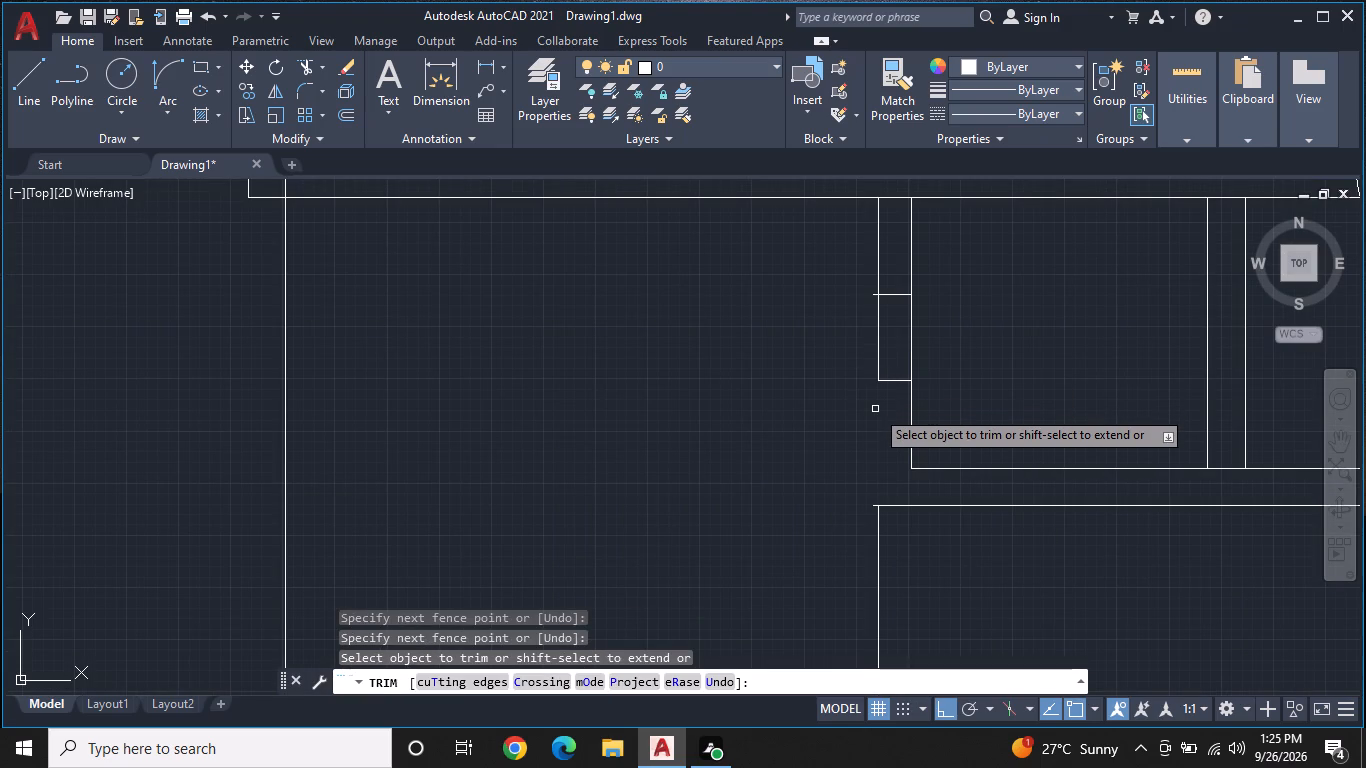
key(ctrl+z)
Trim the overhanging ends of both short lines and the adjoining outer bottom wall line at the new room's right wall line.
scroll(873, 405, up, 3)
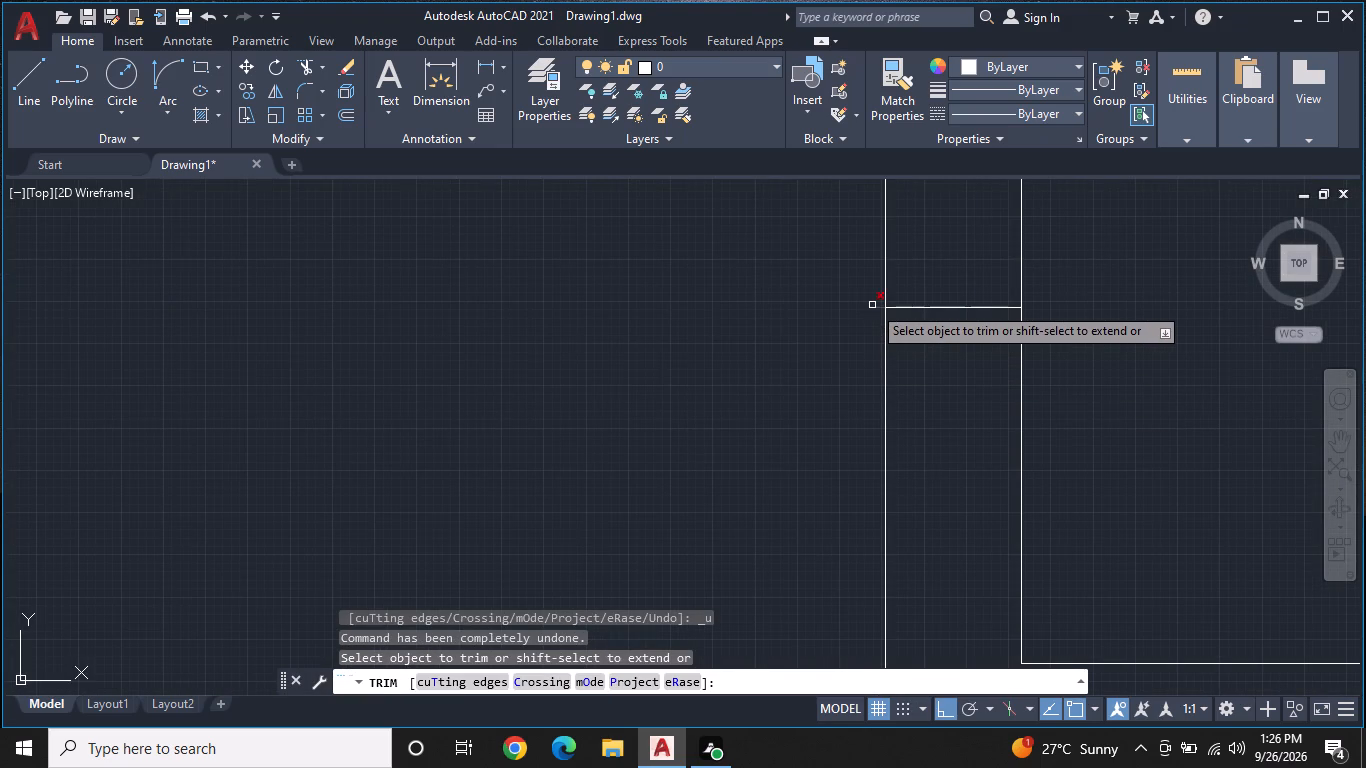
click(872, 305)
scroll(872, 318, down, 2)
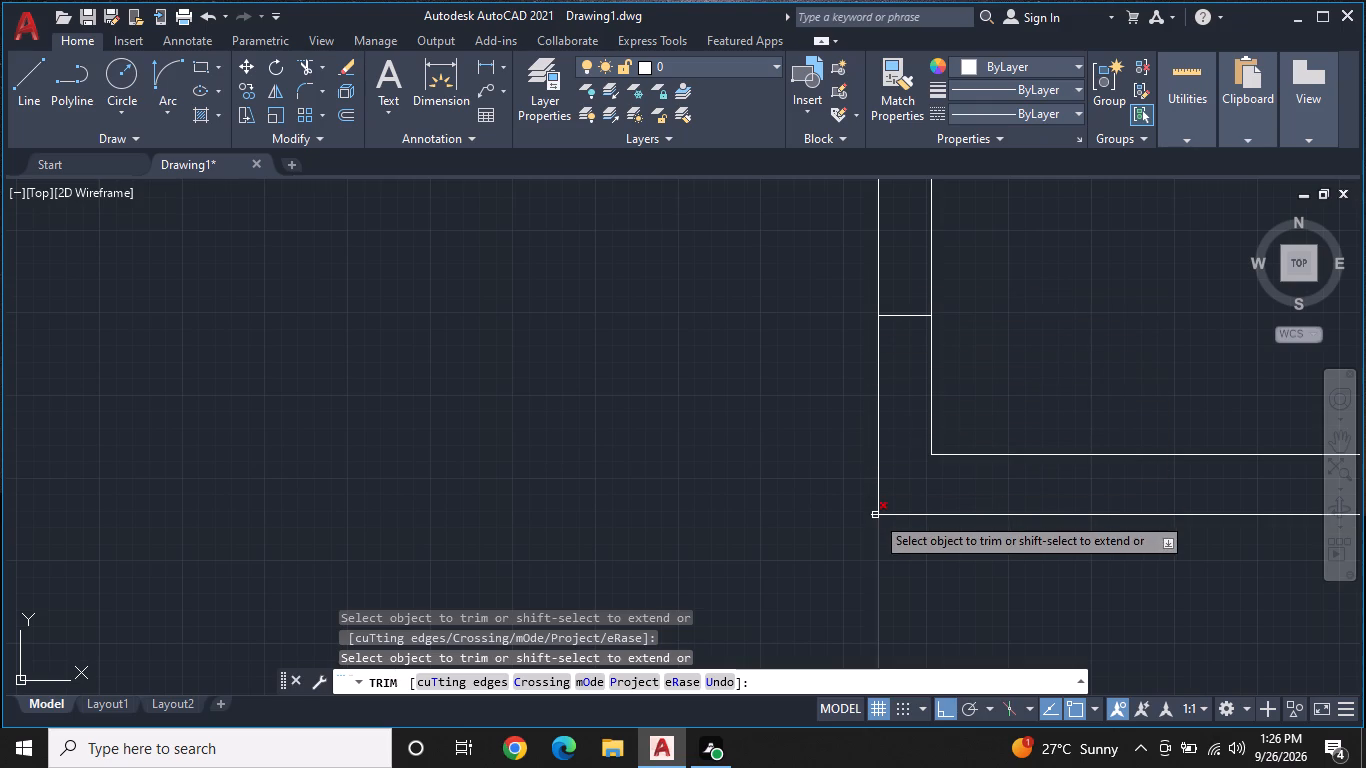
click(875, 515)
key(ctrl+z)
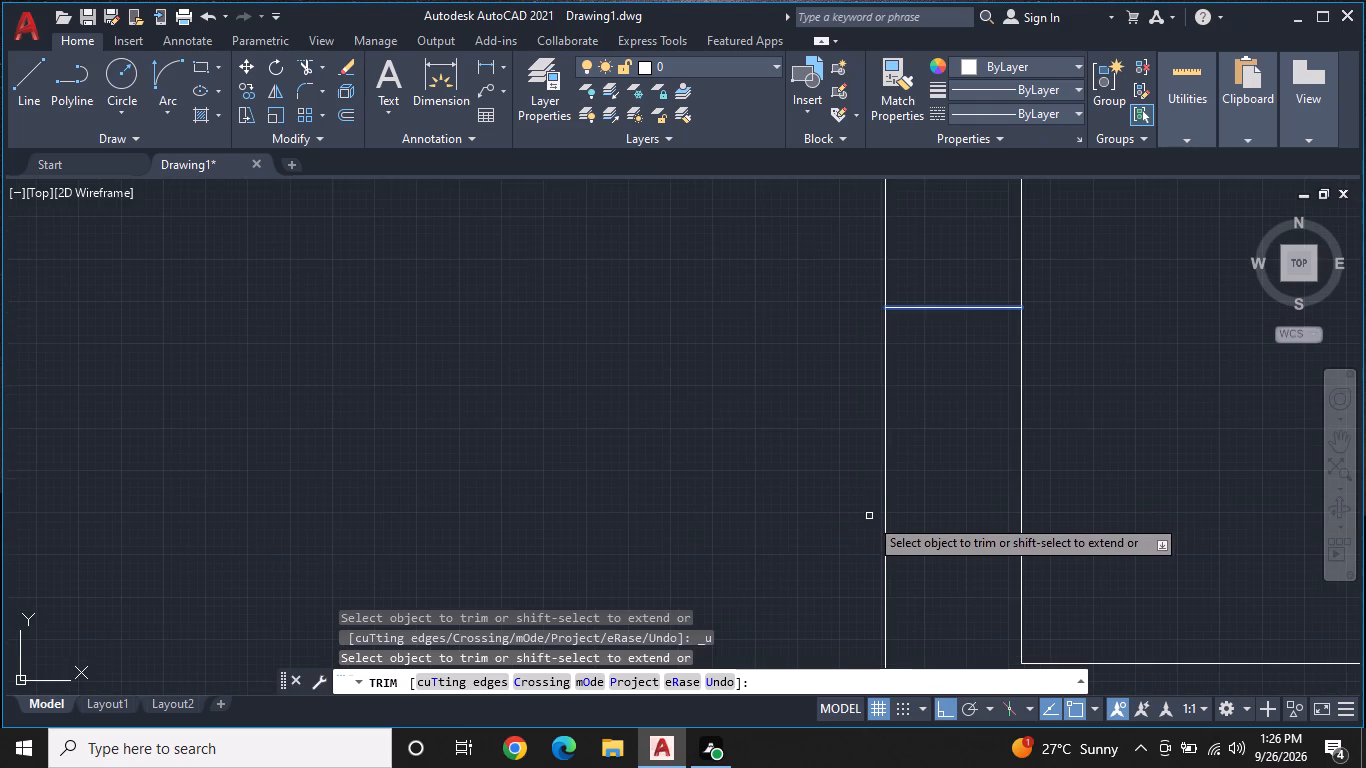
scroll(869, 526, down, 3)
middle_drag(863, 504, 853, 397)
scroll(853, 494, up, 2)
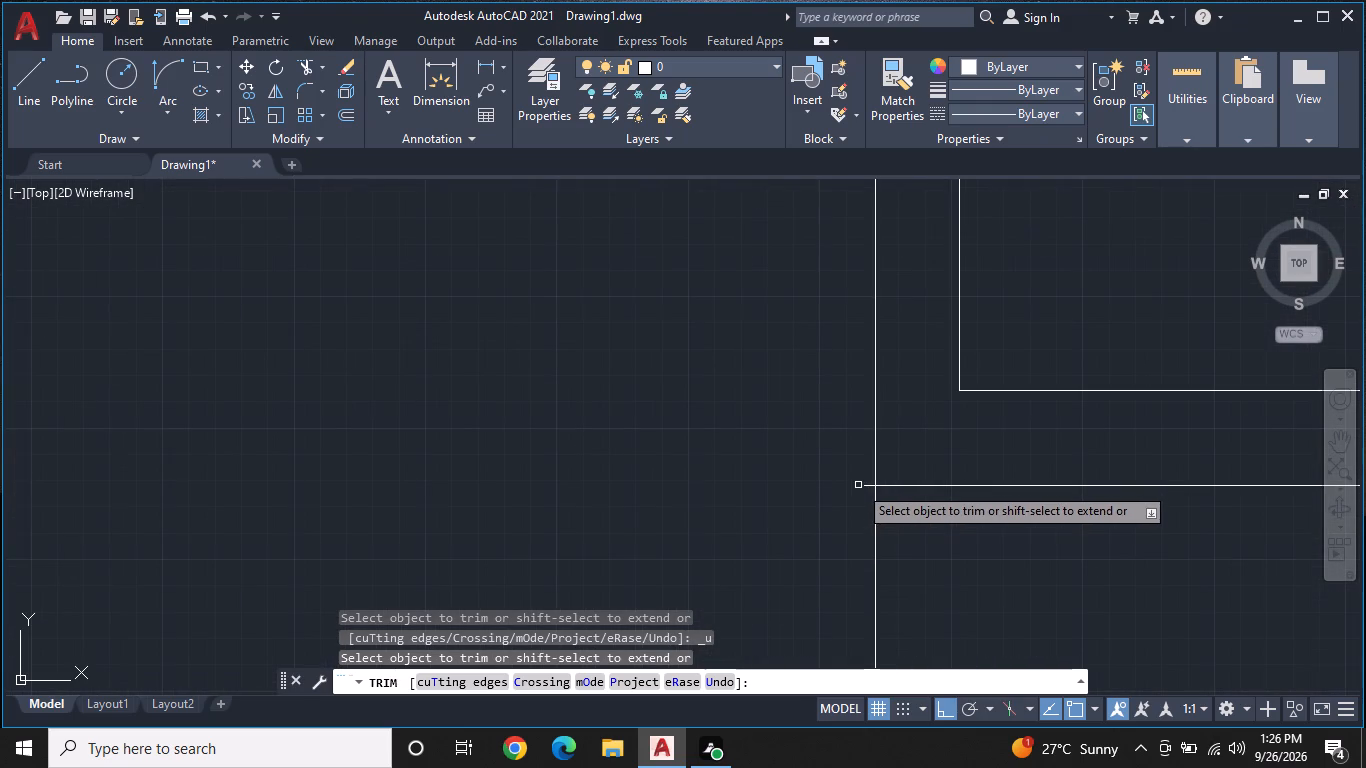
click(867, 486)
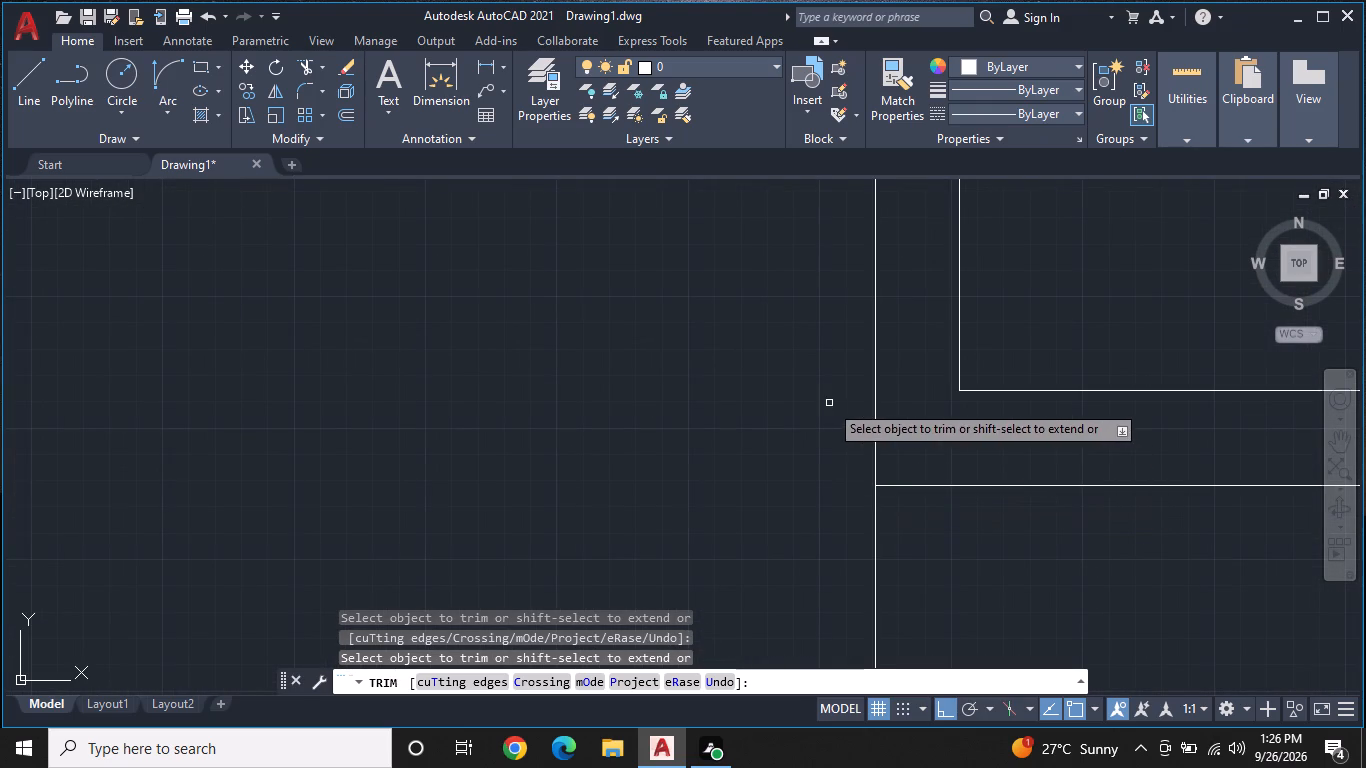
middle_drag(830, 412, 837, 576)
scroll(826, 388, down, 2)
scroll(814, 302, up, 2)
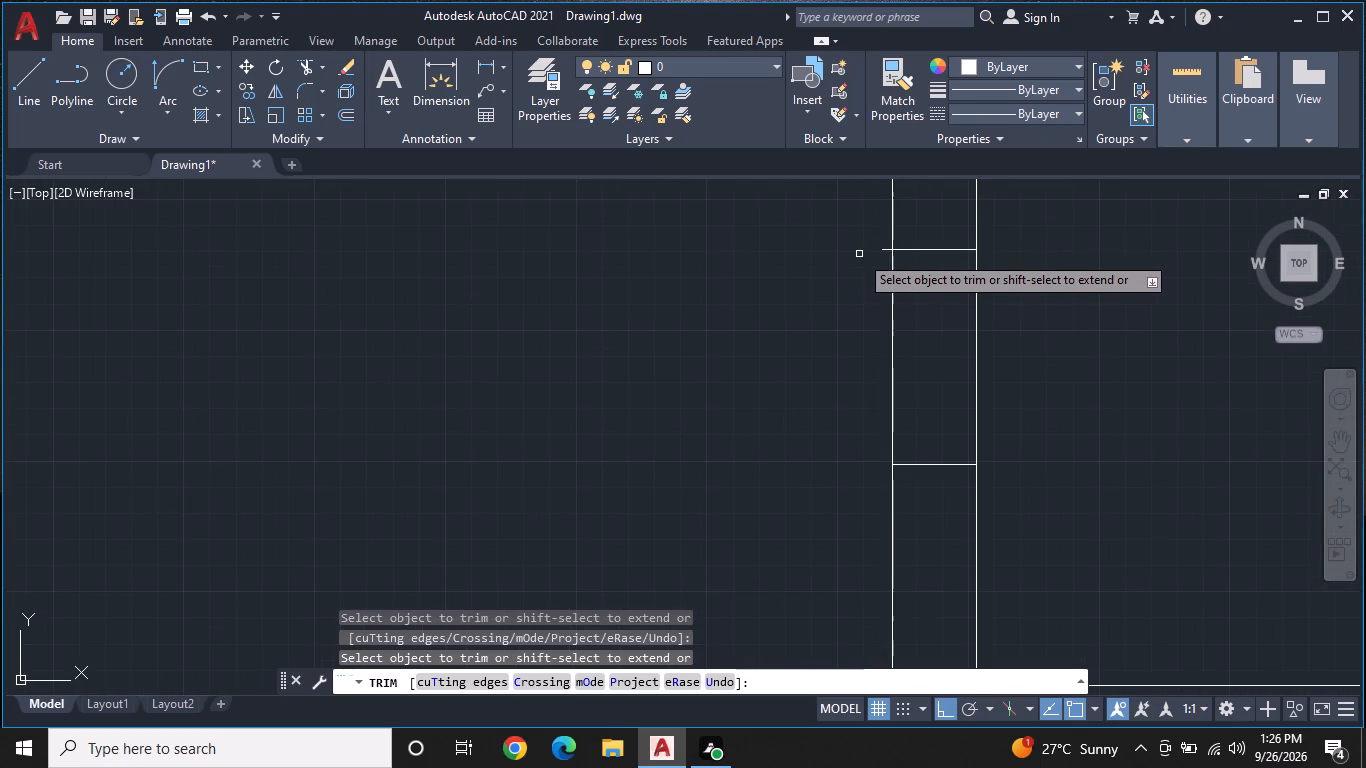
click(881, 248)
scroll(852, 303, down, 3)
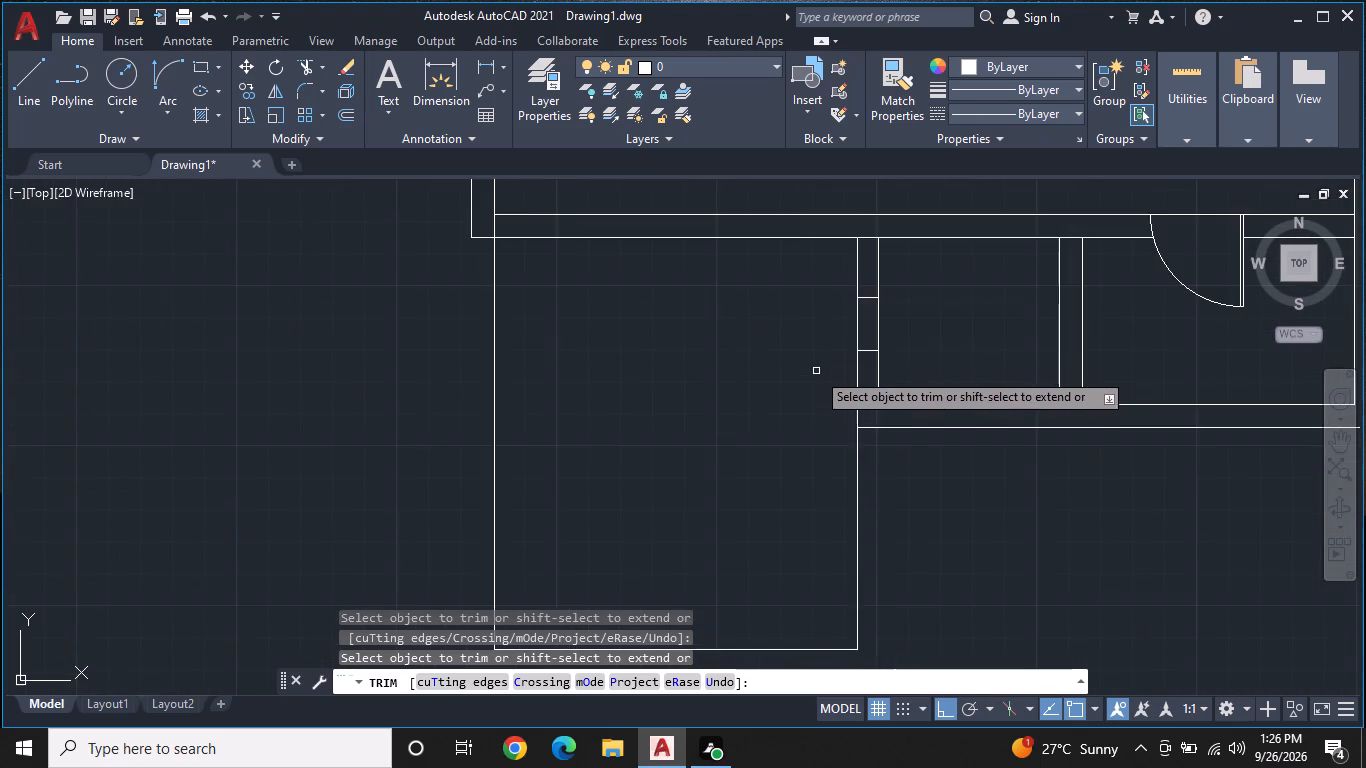
scroll(815, 381, down, 1)
middle_drag(821, 444, 766, 434)
key(Escape)
Quick-measure the wall junction where the new room's right wall line meets the adjoining room's lower-left corner.
scroll(853, 503, up, 1)
middle_drag(853, 503, 859, 464)
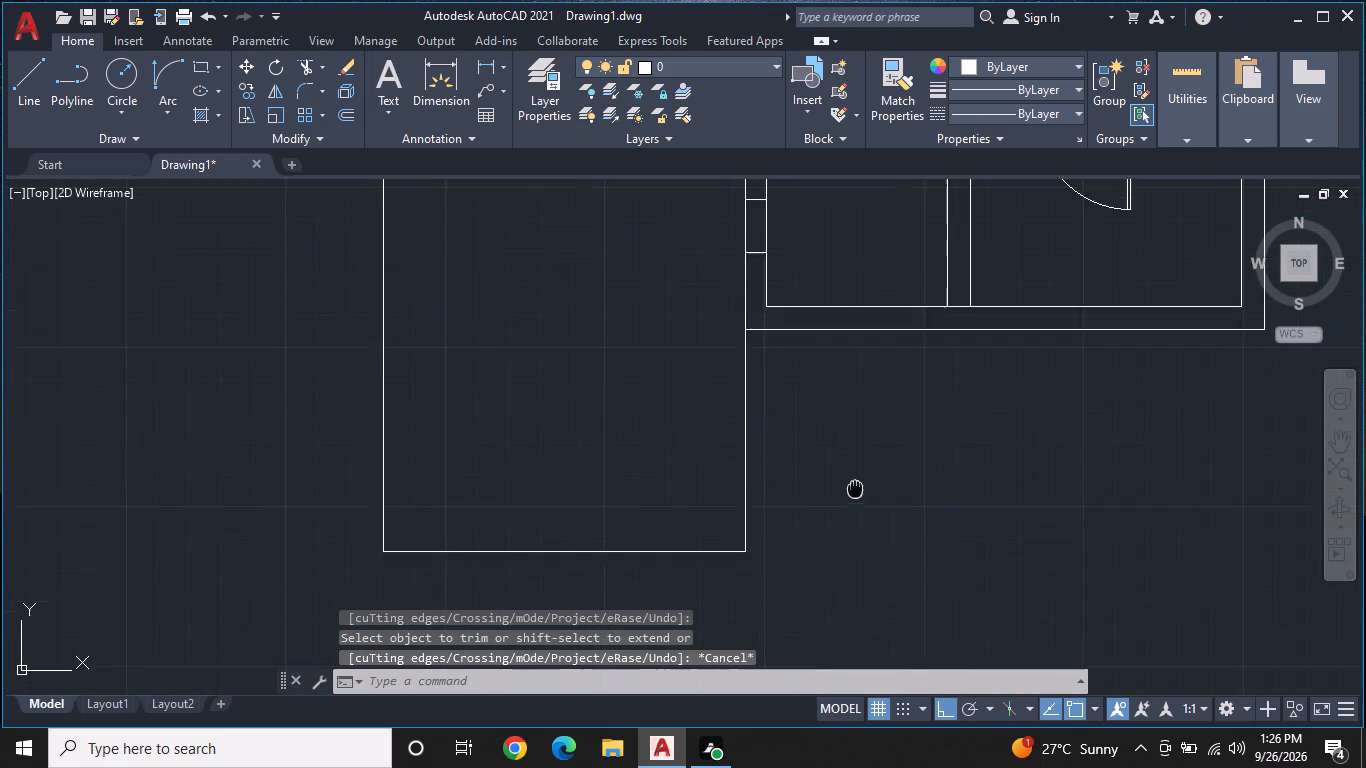
middle_drag(859, 464, 863, 432)
middle_drag(844, 380, 831, 428)
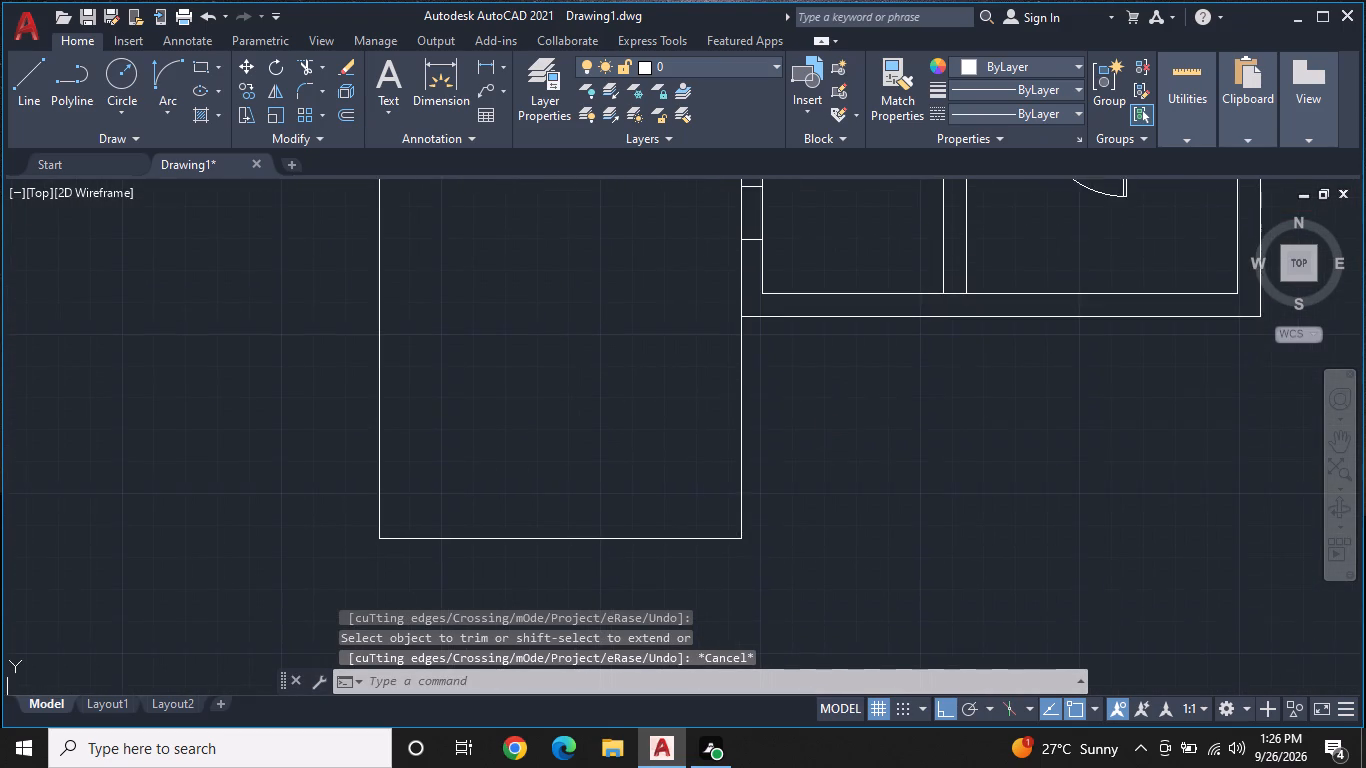
scroll(828, 433, down, 1)
scroll(807, 351, up, 2)
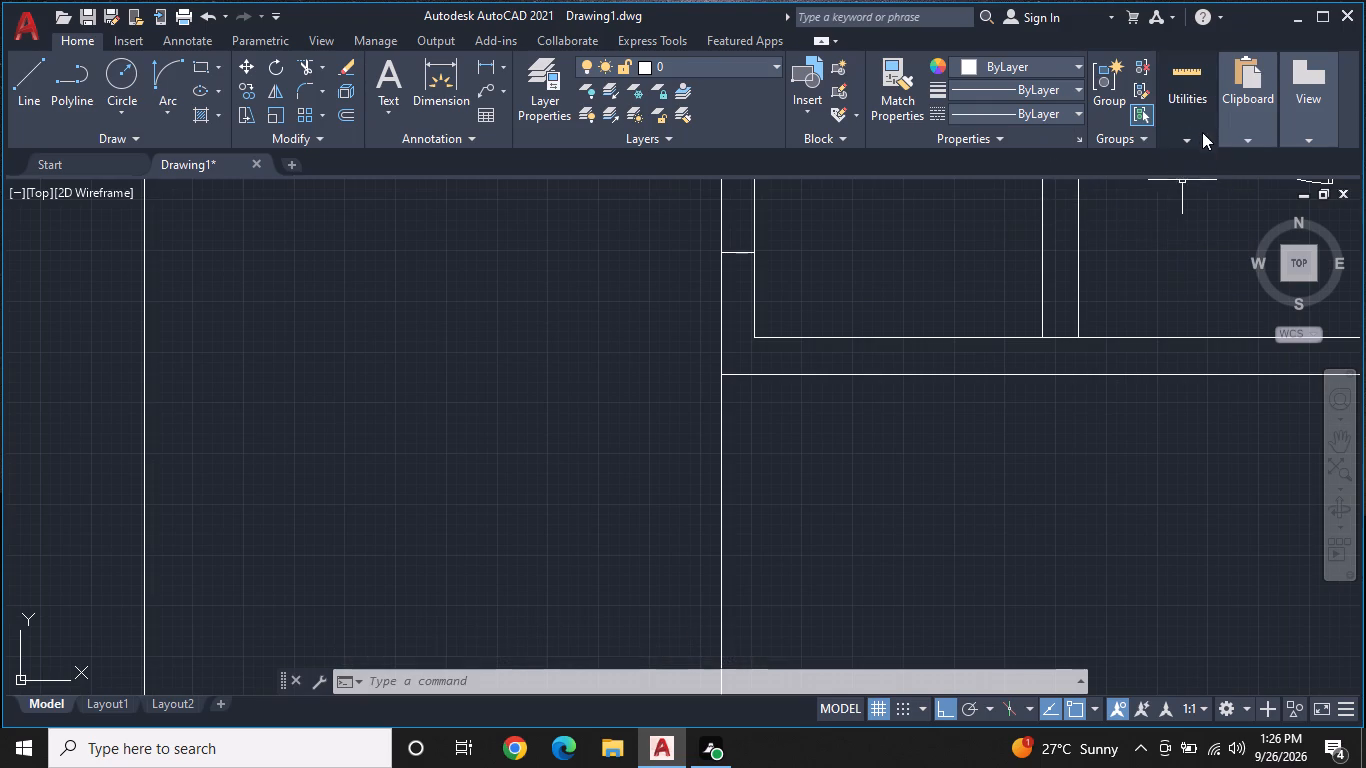
click(1187, 198)
click(1165, 237)
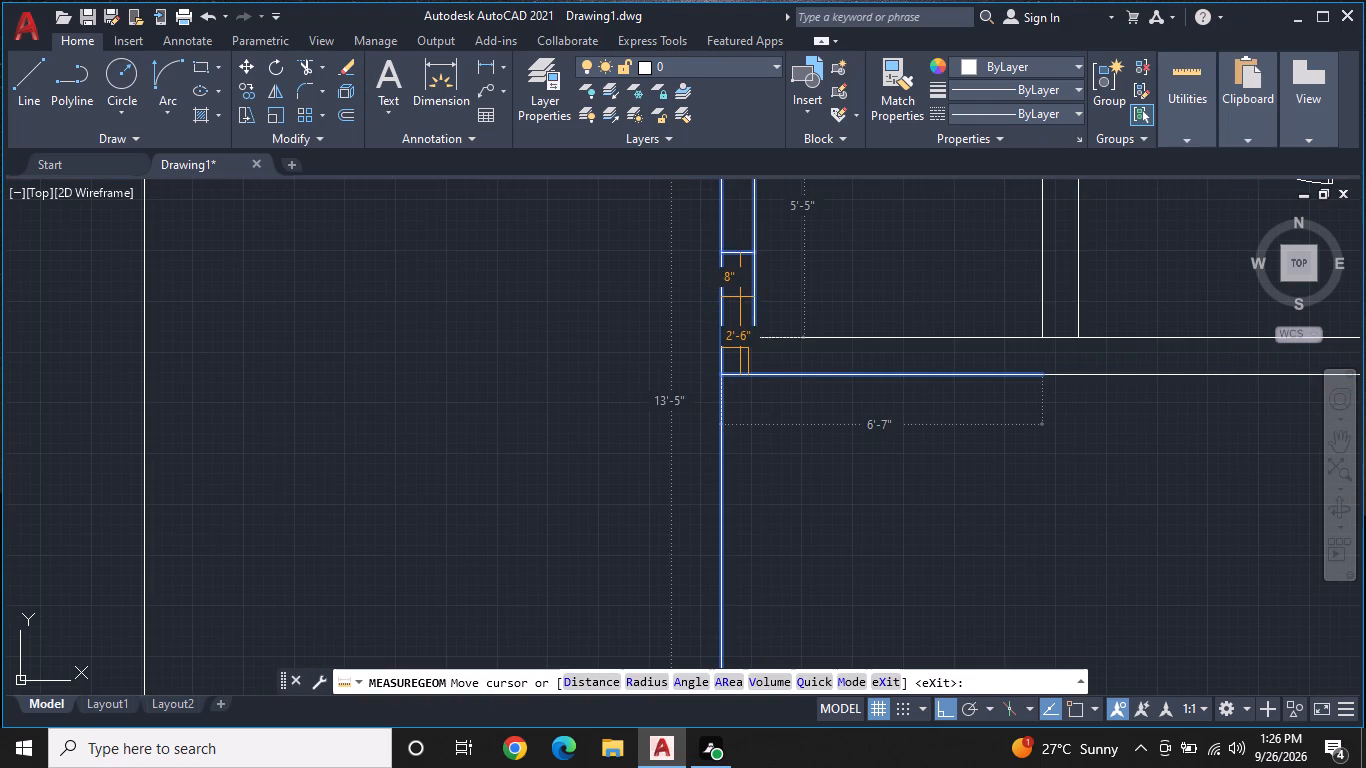
middle_drag(741, 292, 772, 345)
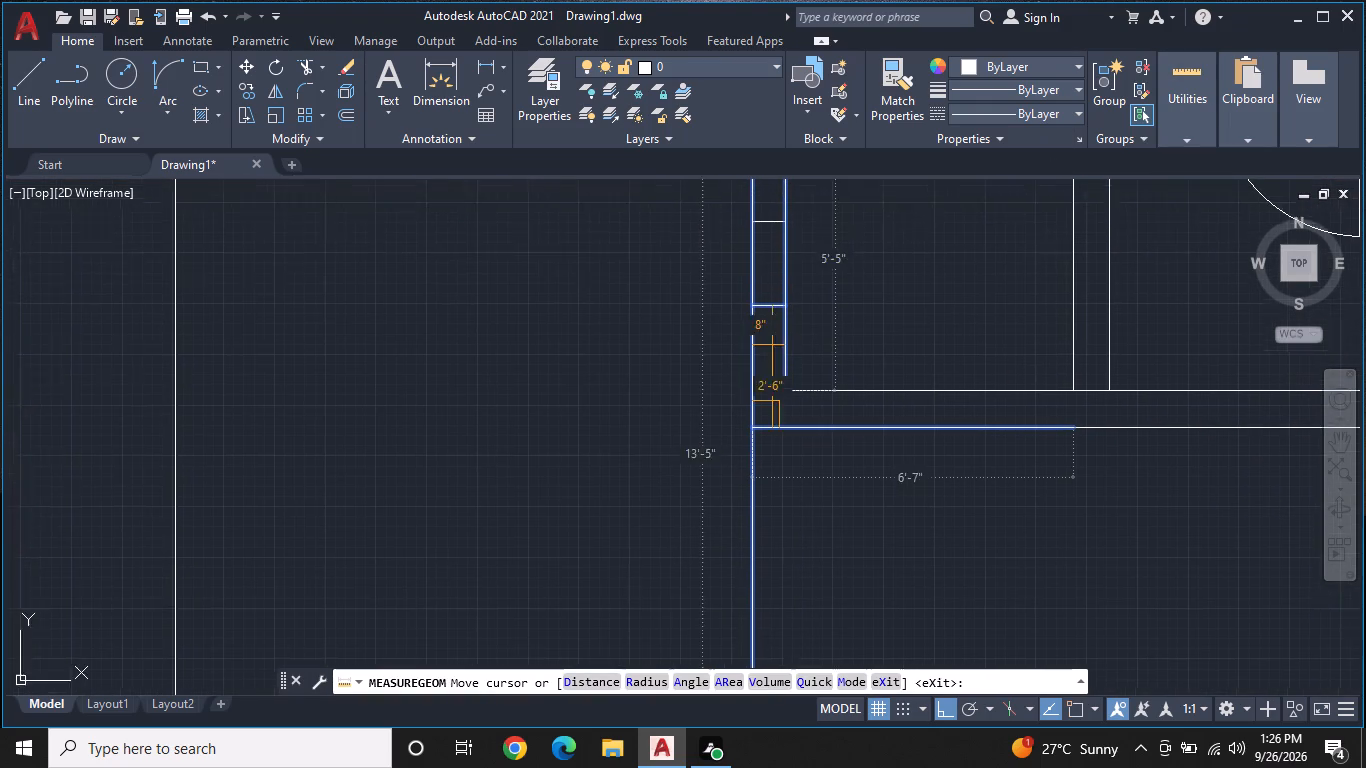
key(Escape)
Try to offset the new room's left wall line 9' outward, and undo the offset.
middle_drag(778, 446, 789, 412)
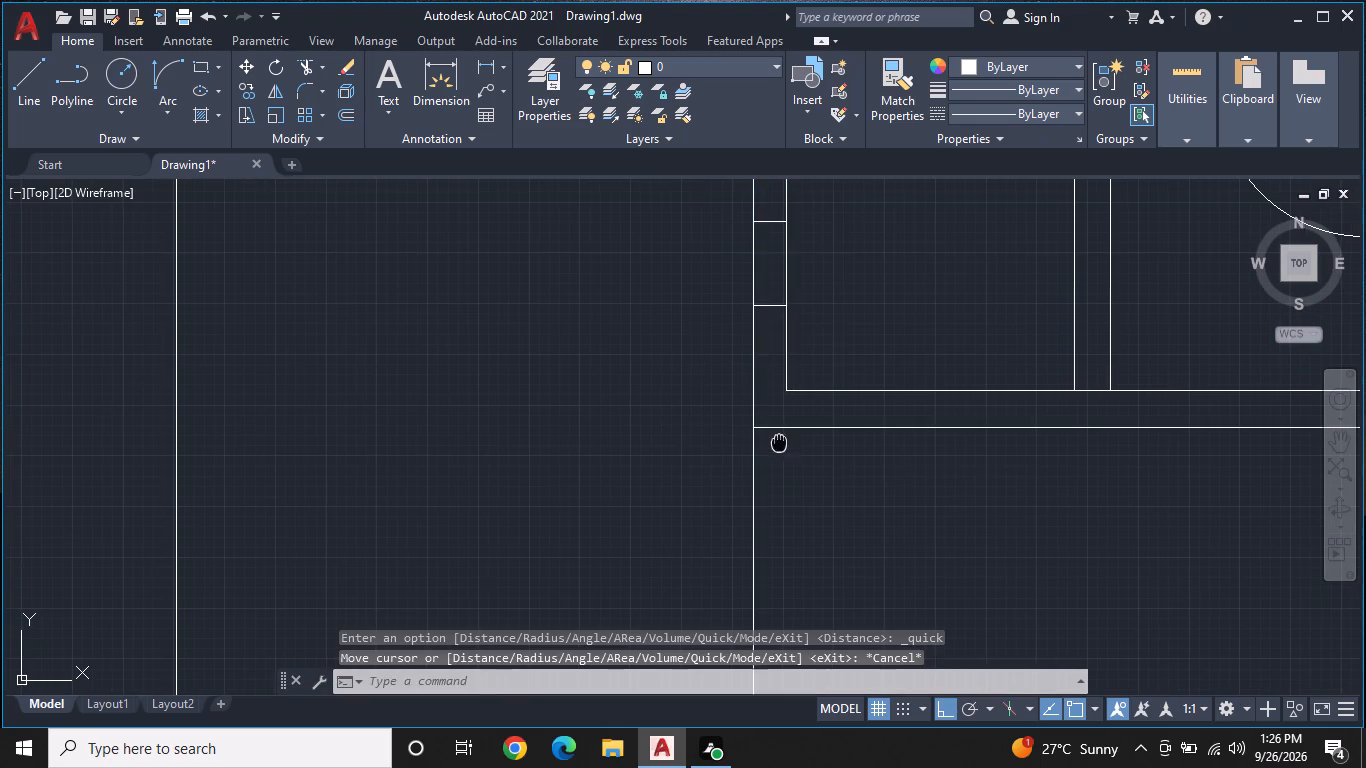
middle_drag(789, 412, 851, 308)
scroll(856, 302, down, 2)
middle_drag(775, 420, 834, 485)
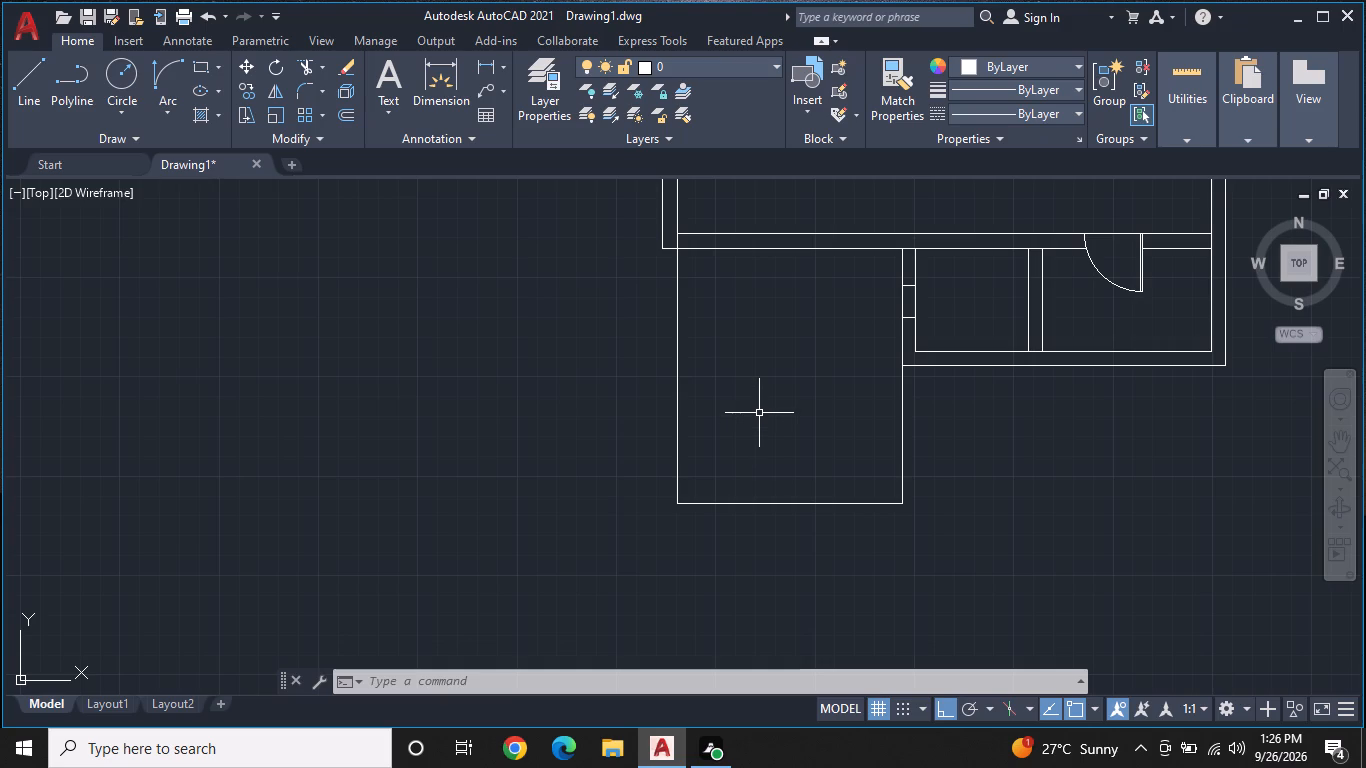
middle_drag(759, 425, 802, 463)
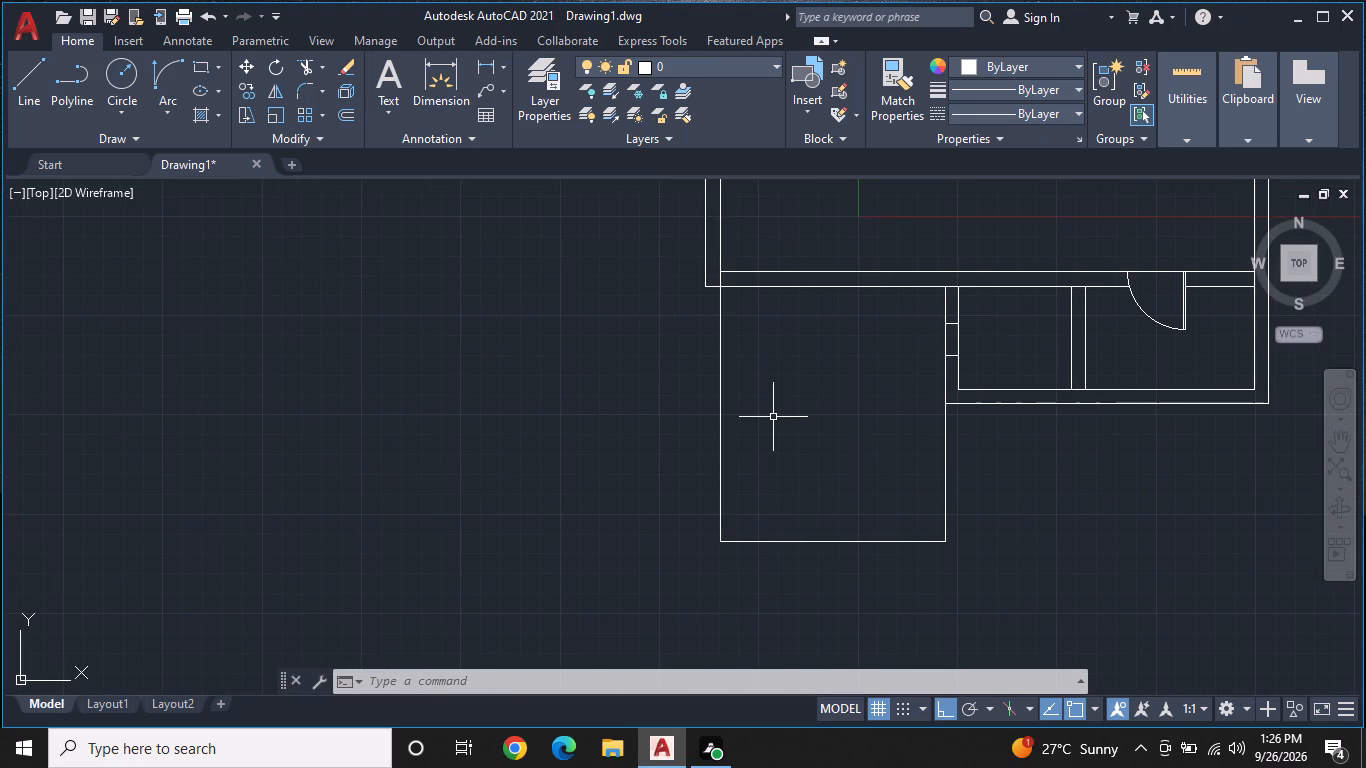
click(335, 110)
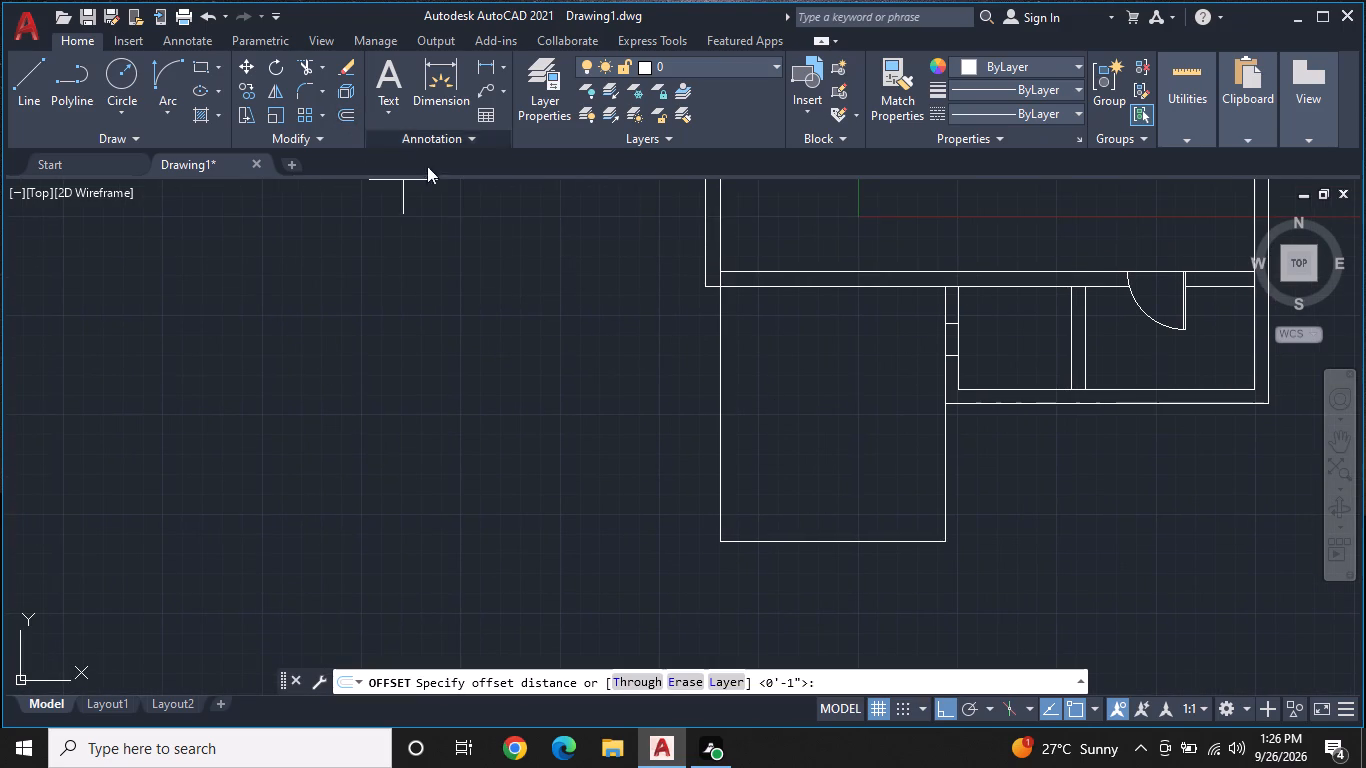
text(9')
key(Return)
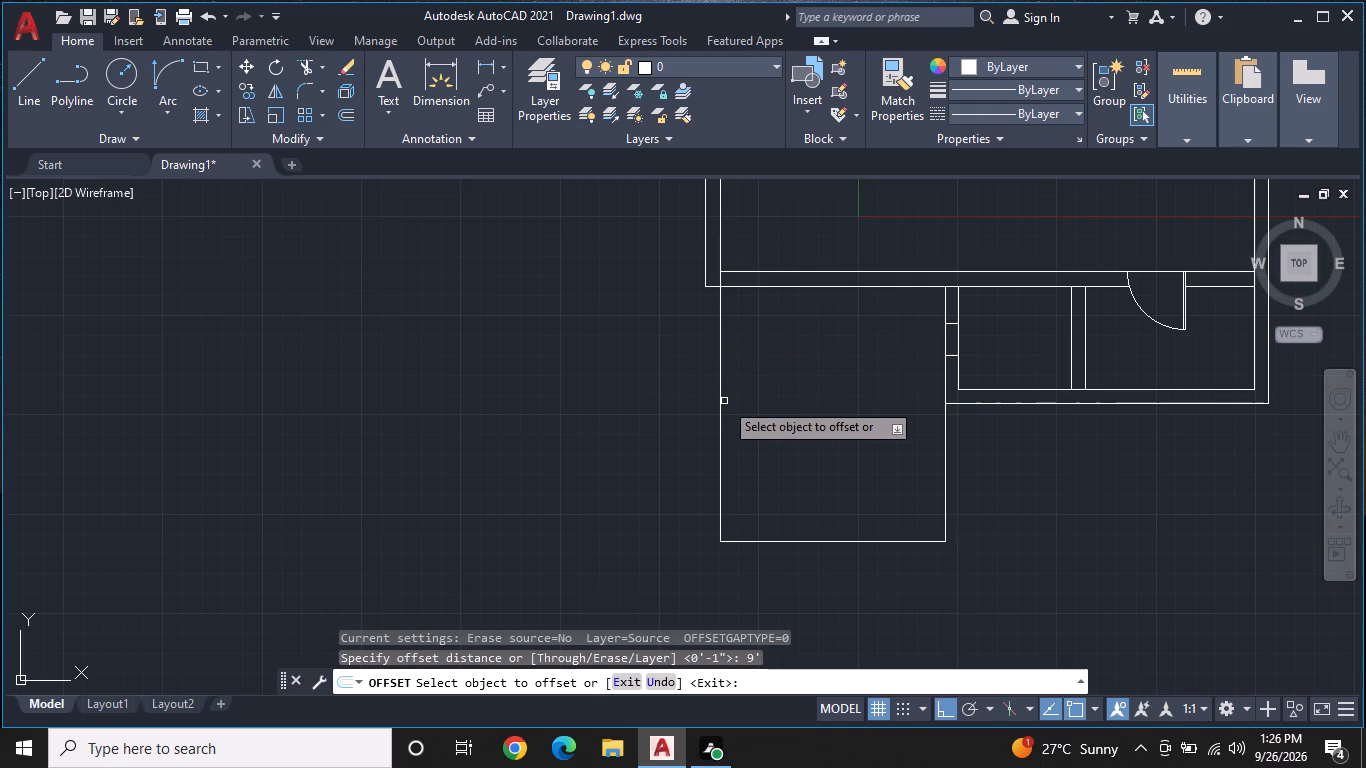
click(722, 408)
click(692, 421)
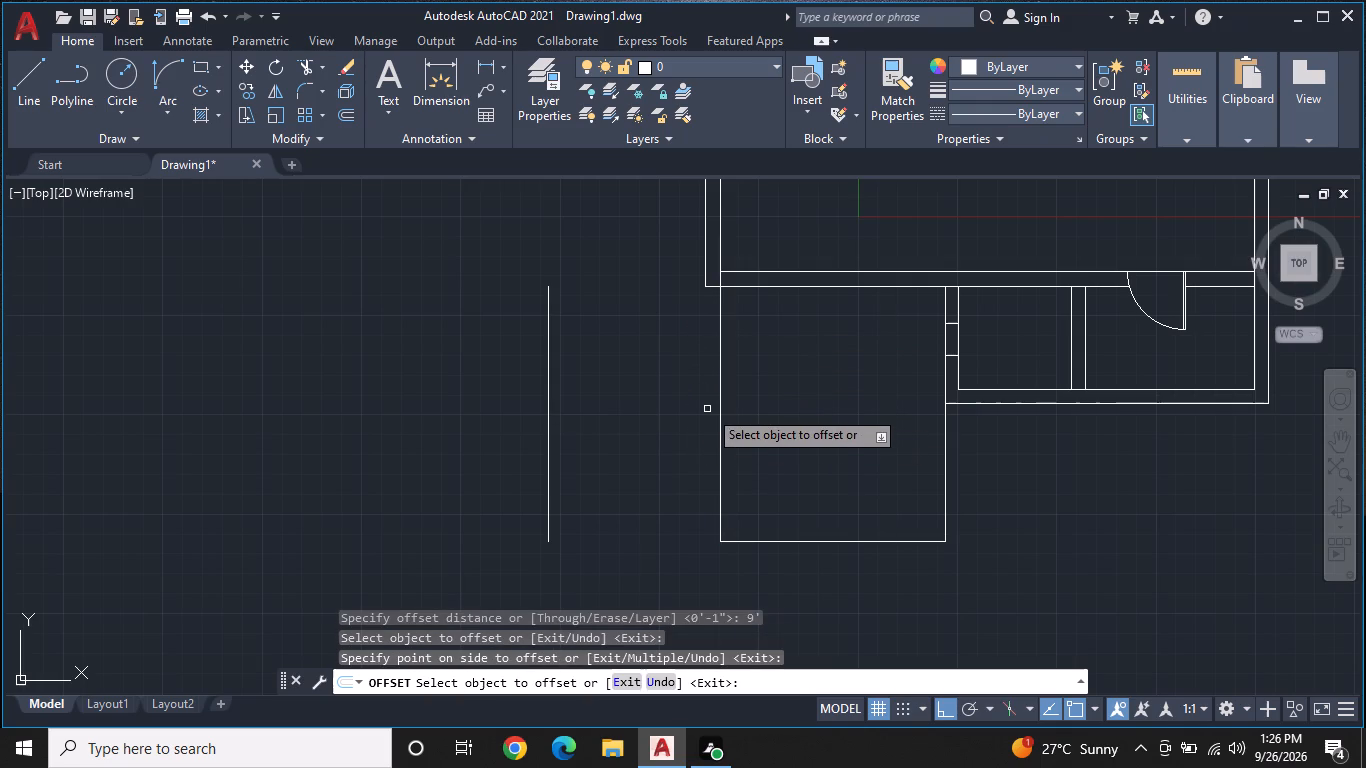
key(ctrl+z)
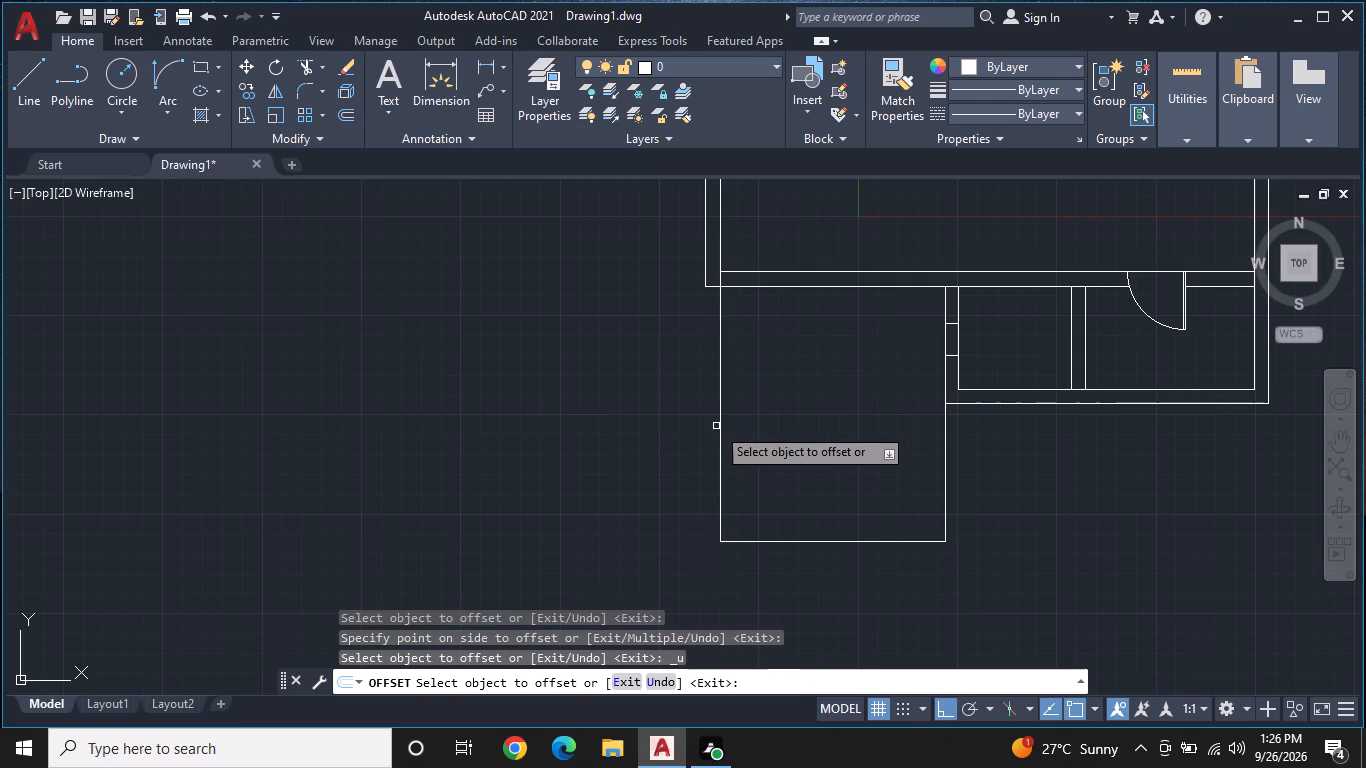
Offset the new room's left and bottom wall lines 9" outward.
click(720, 405)
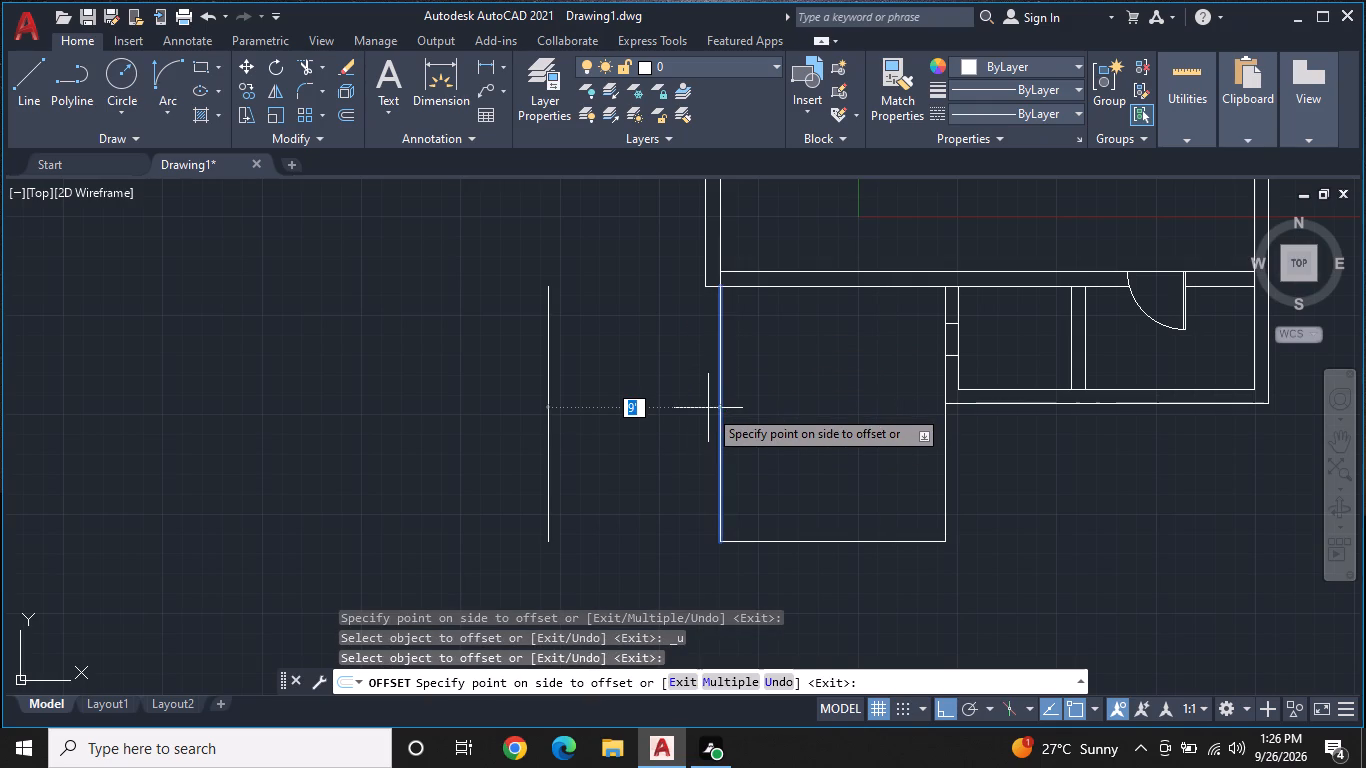
text(9")
key(Return)
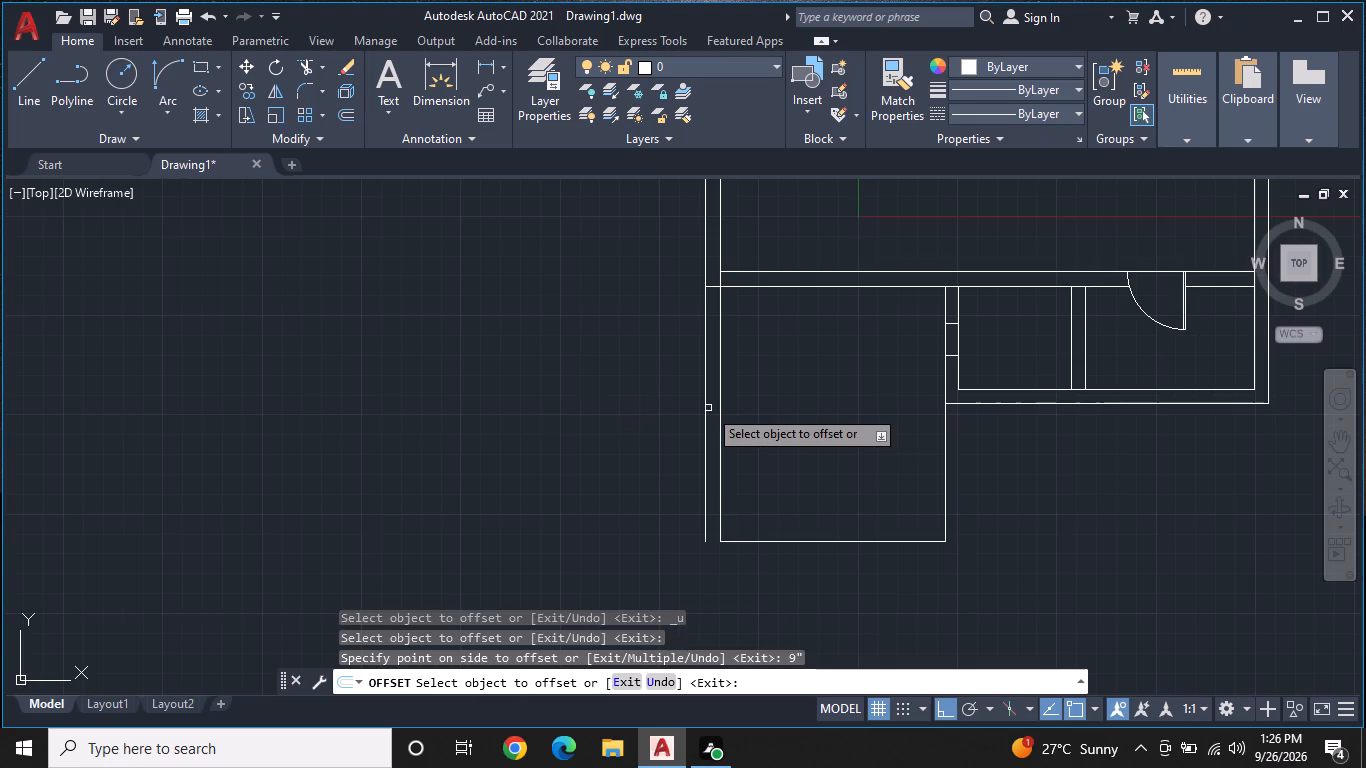
middle_drag(724, 413, 720, 305)
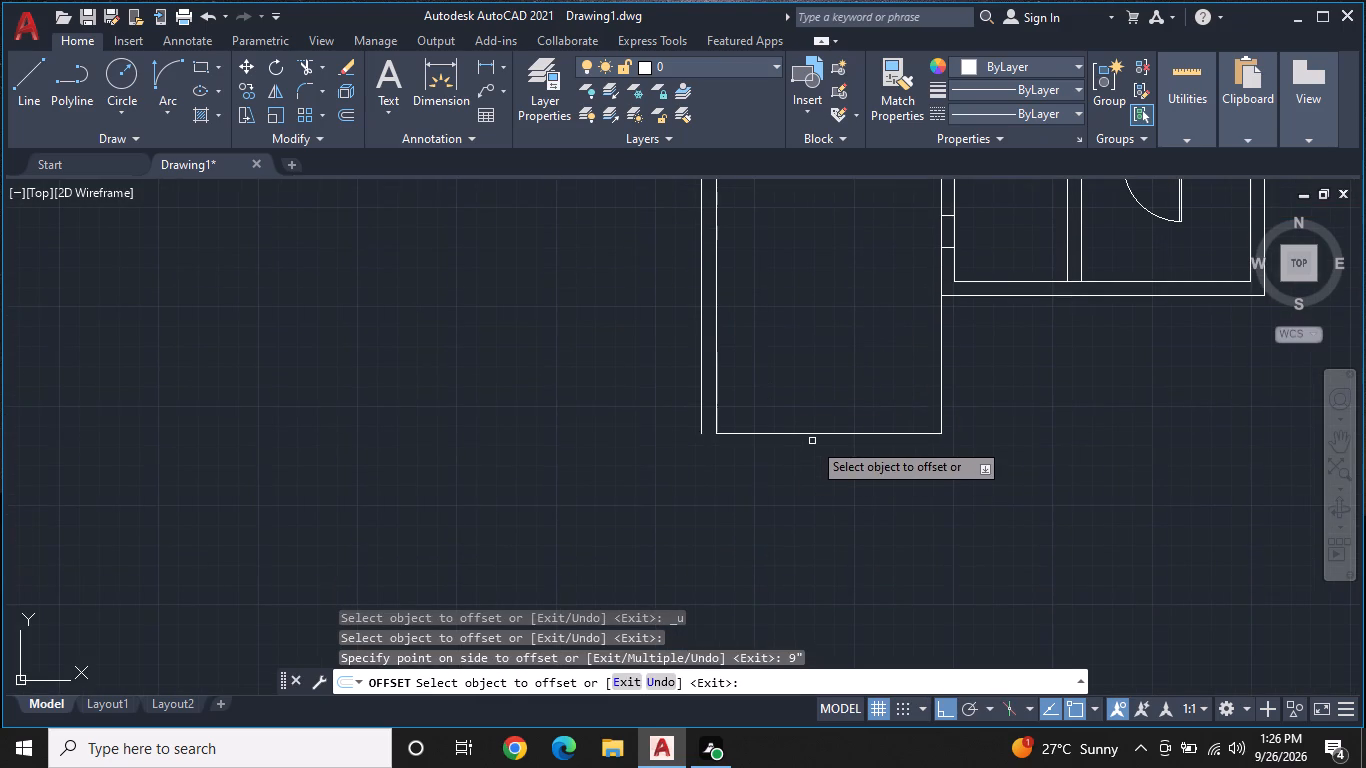
click(816, 432)
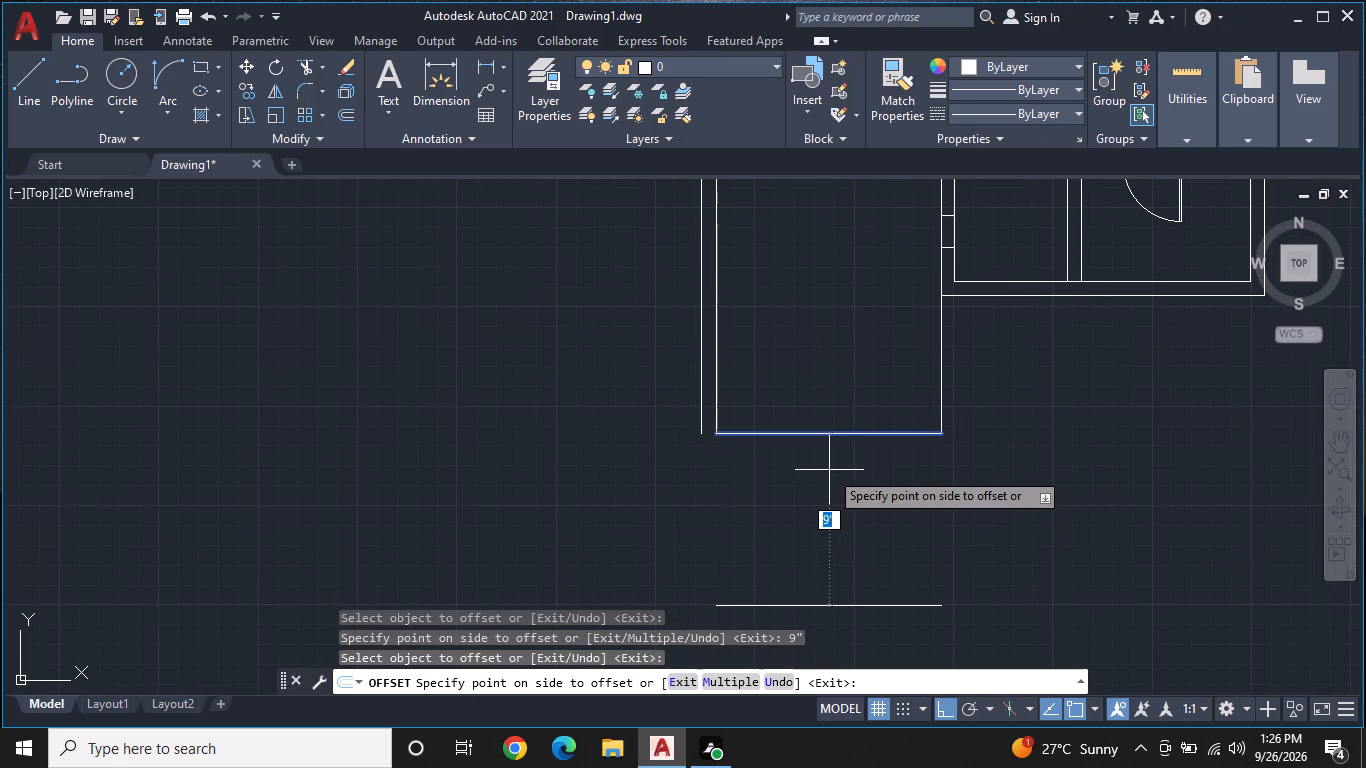
key(9)
key(shift+quotedbl)
key(Return)
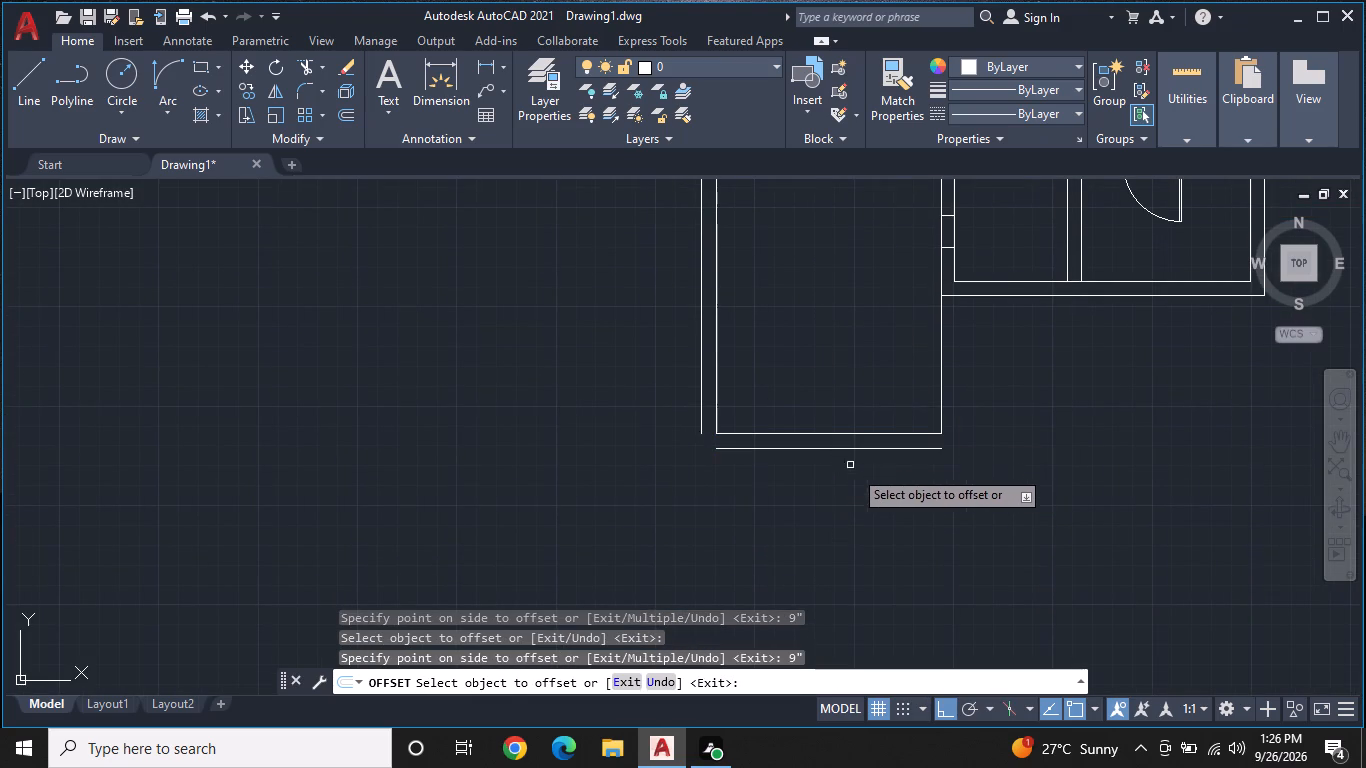
middle_drag(924, 511, 764, 509)
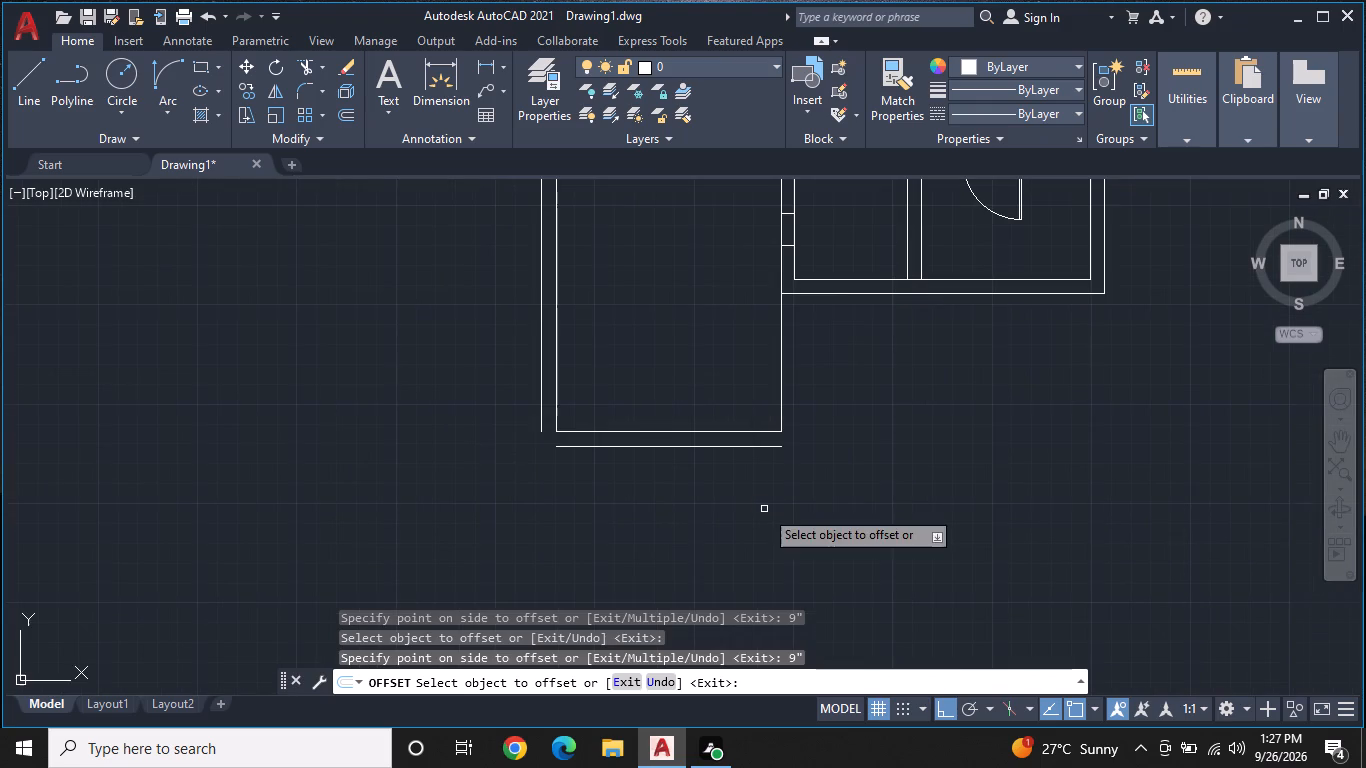
middle_drag(764, 509, 790, 462)
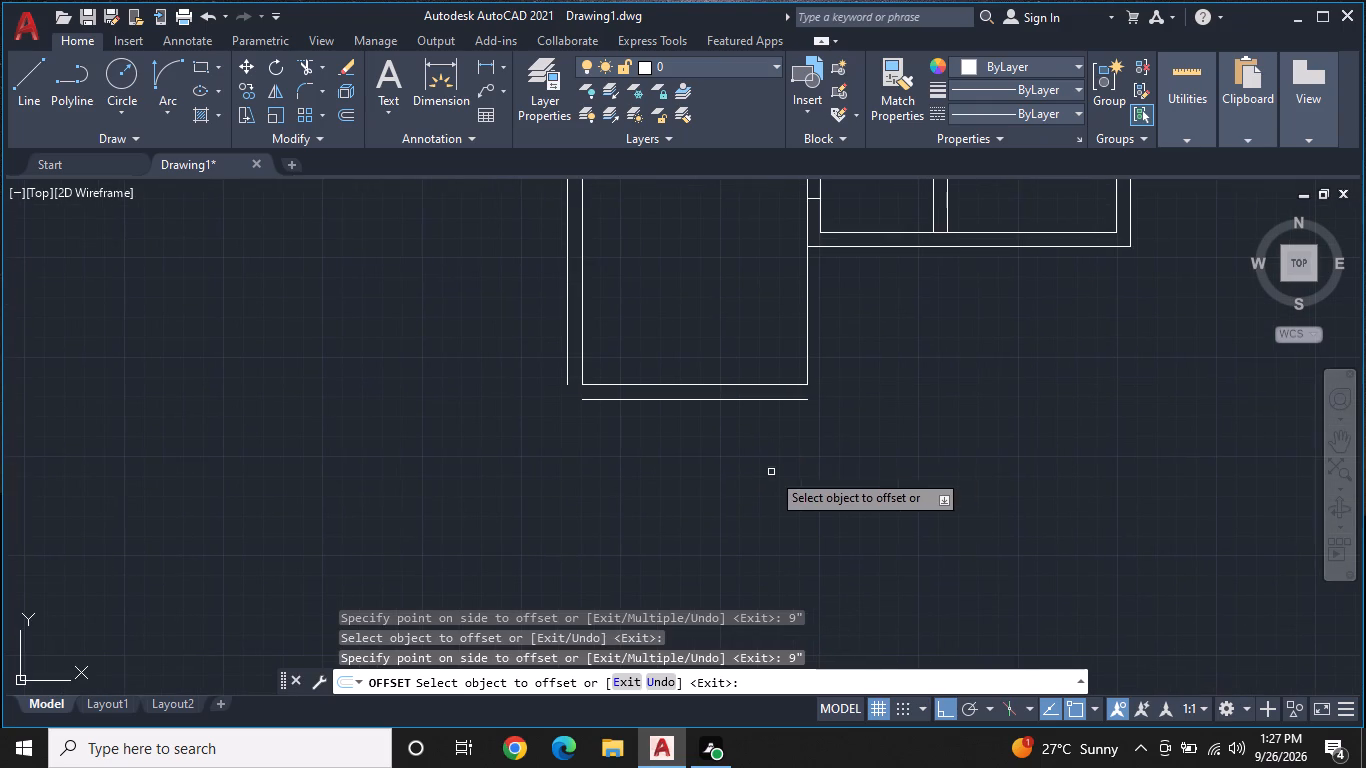
key(Escape)
Draw the left wall line of another room 16'2" downward from the left end of the outer bottom wall line.
scroll(594, 429, up, 1)
text(L)
key(space)
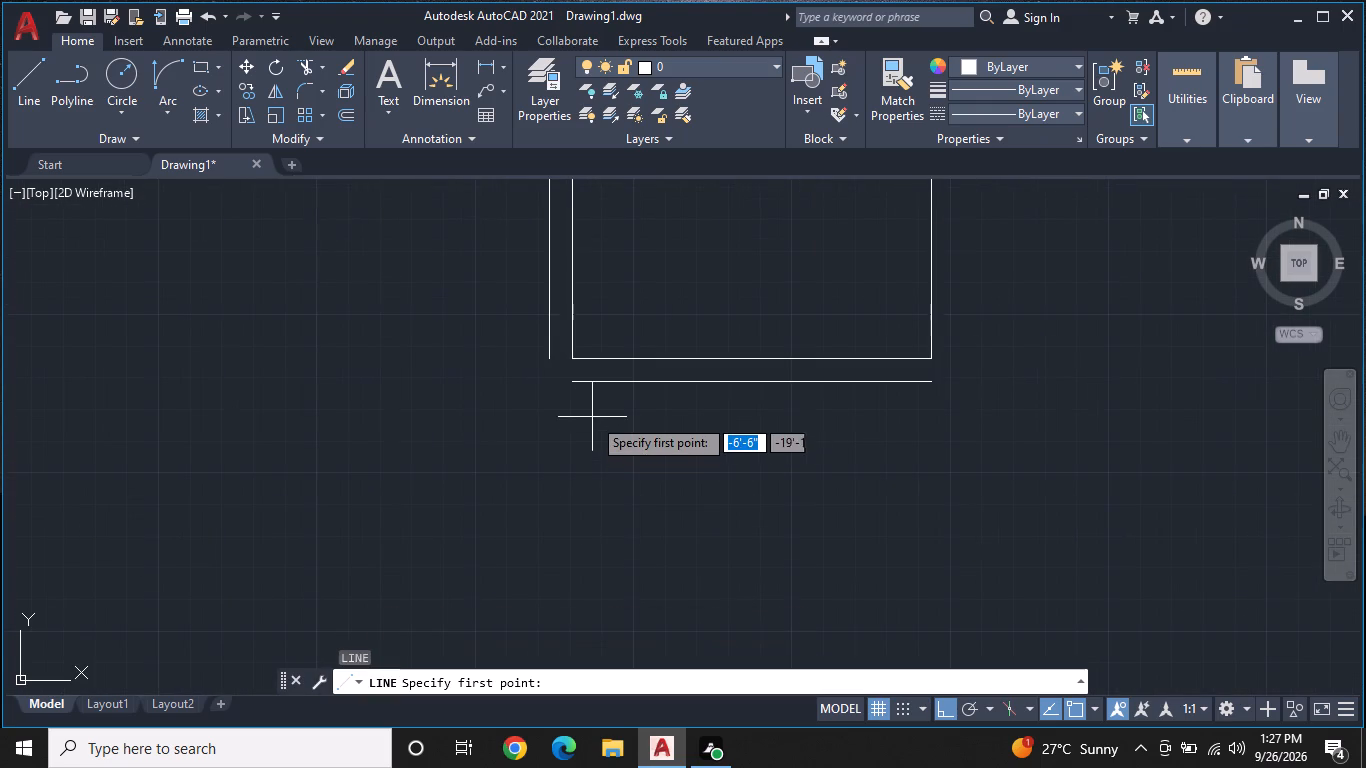
click(575, 385)
middle_drag(602, 521, 615, 399)
scroll(615, 399, down, 2)
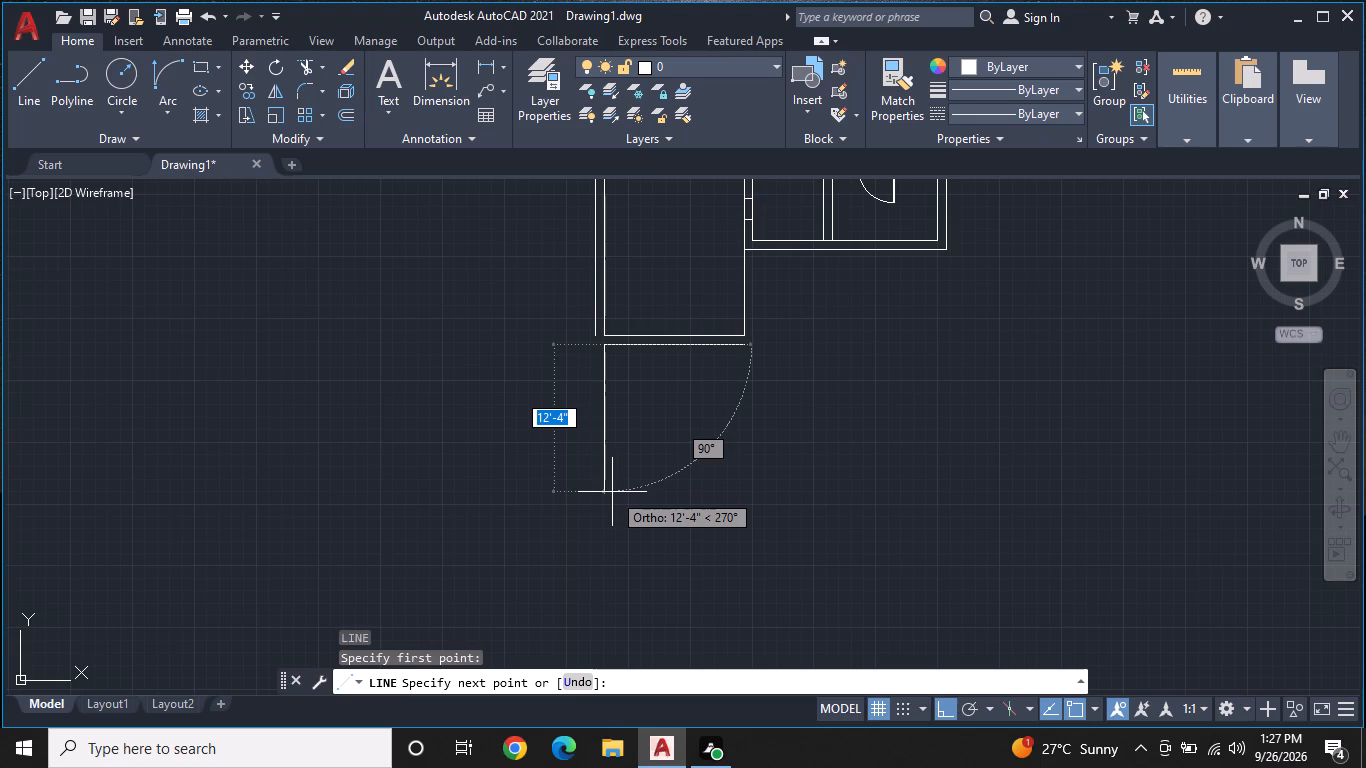
key(1)
key(6)
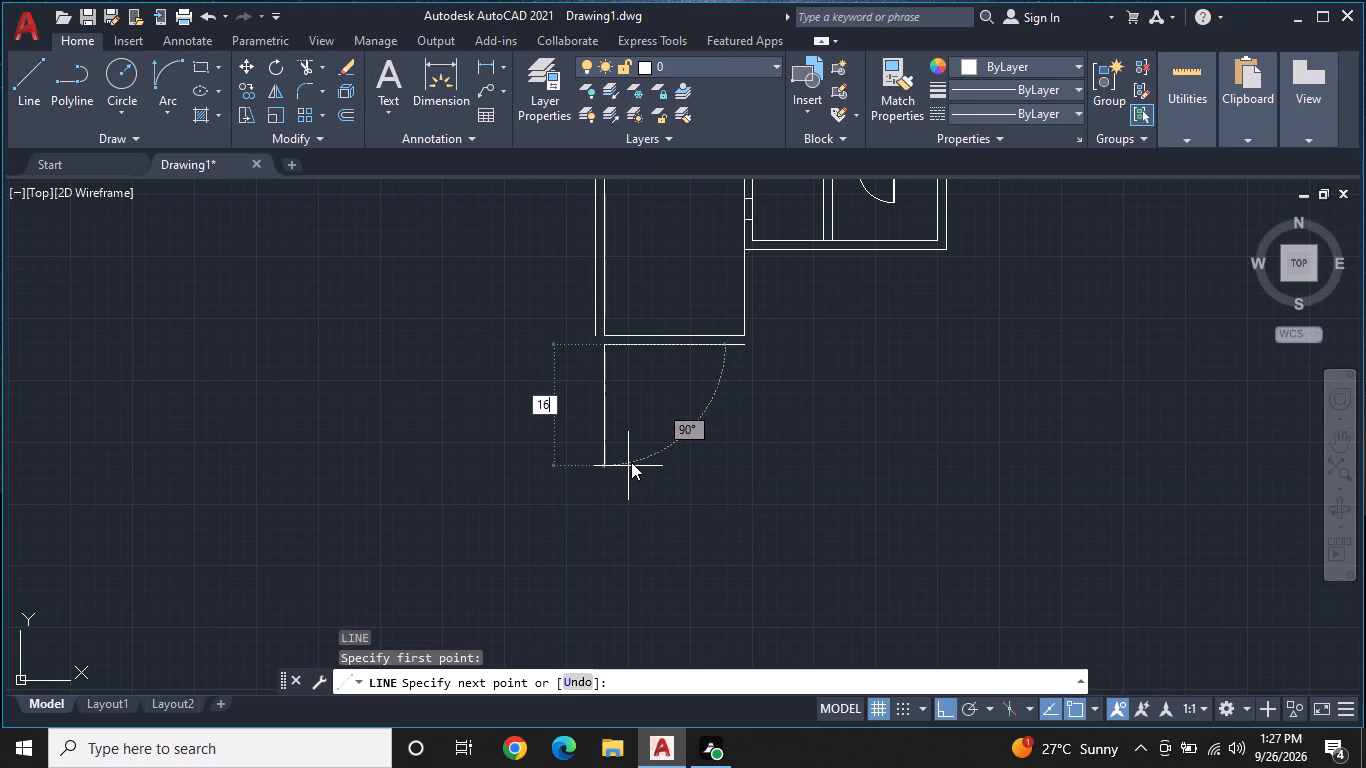
key(apostrophe)
text(2")
key(Return)
Continue the line 20'4" to the right to form the lower room's bottom wall.
scroll(628, 466, down, 1)
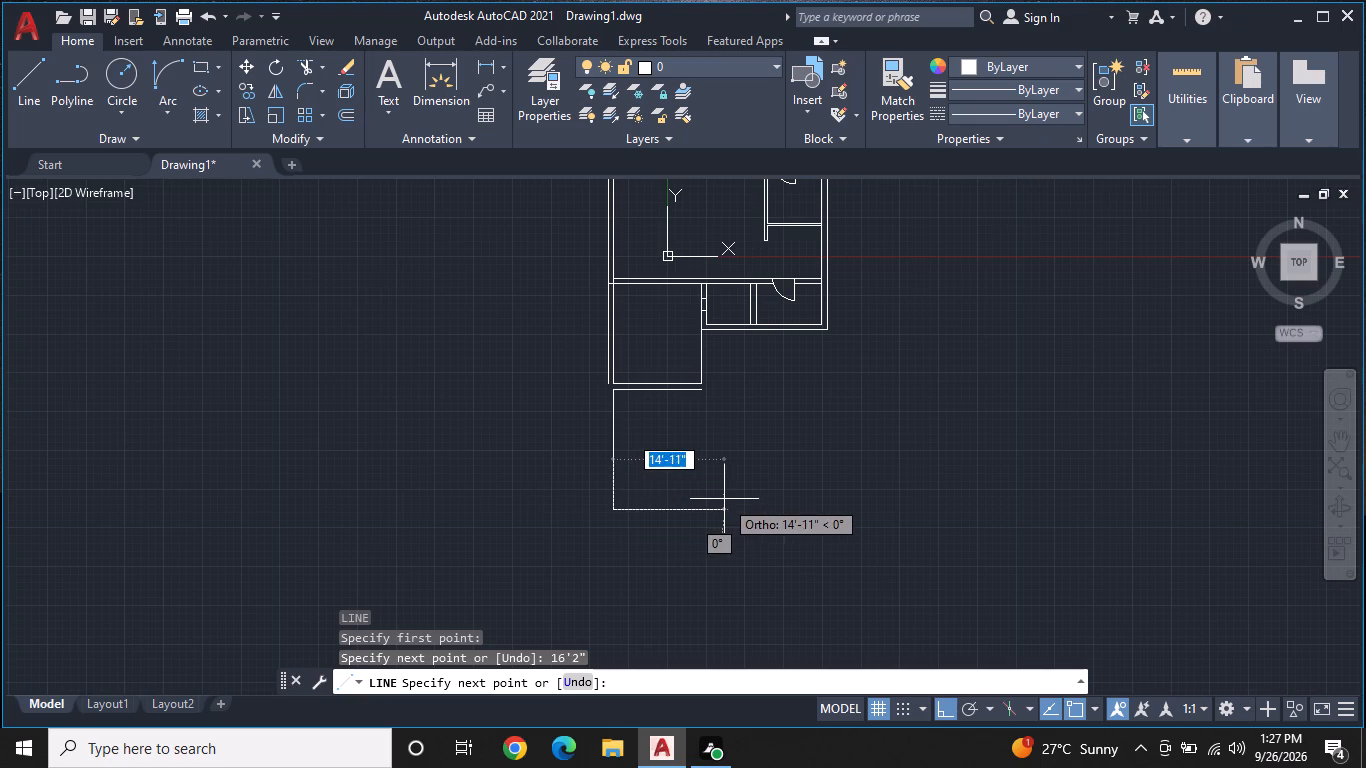
middle_drag(724, 499, 748, 458)
scroll(750, 458, up, 2)
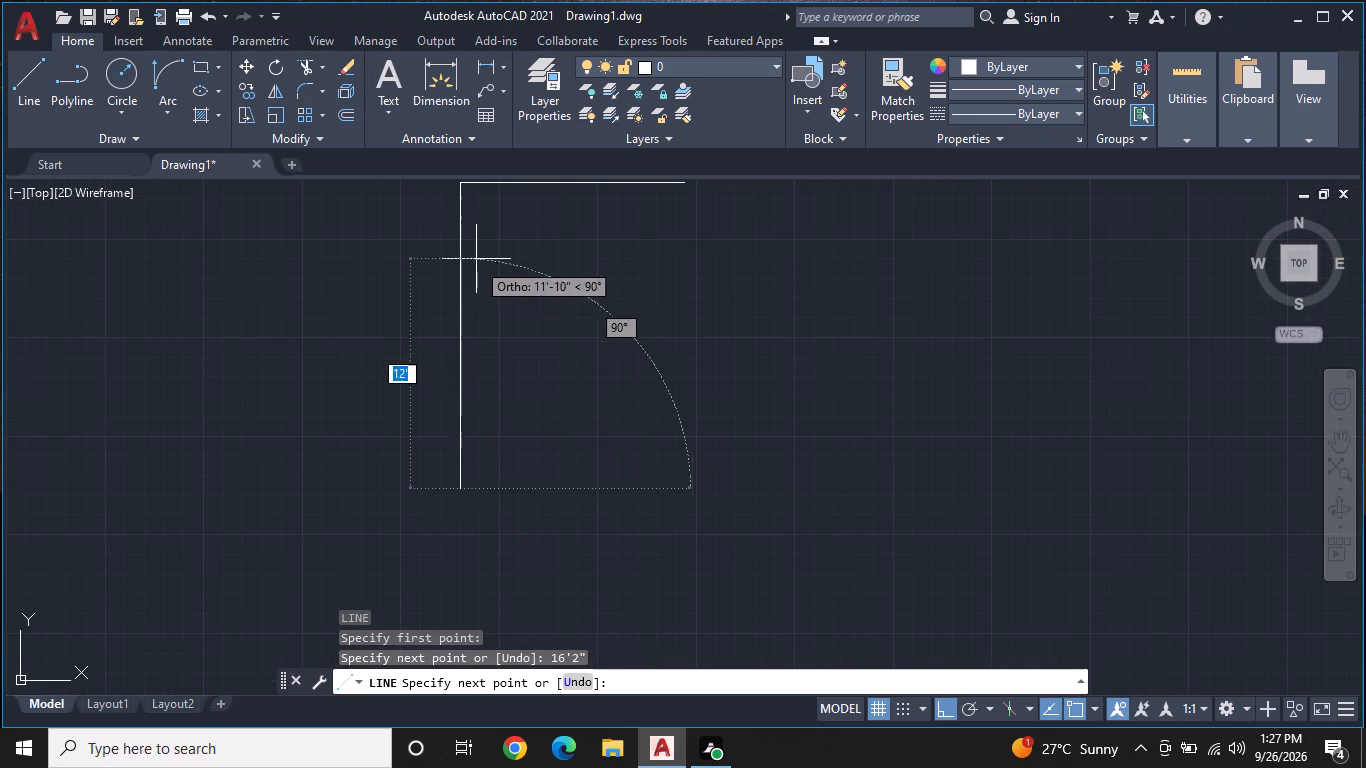
middle_drag(480, 256, 532, 351)
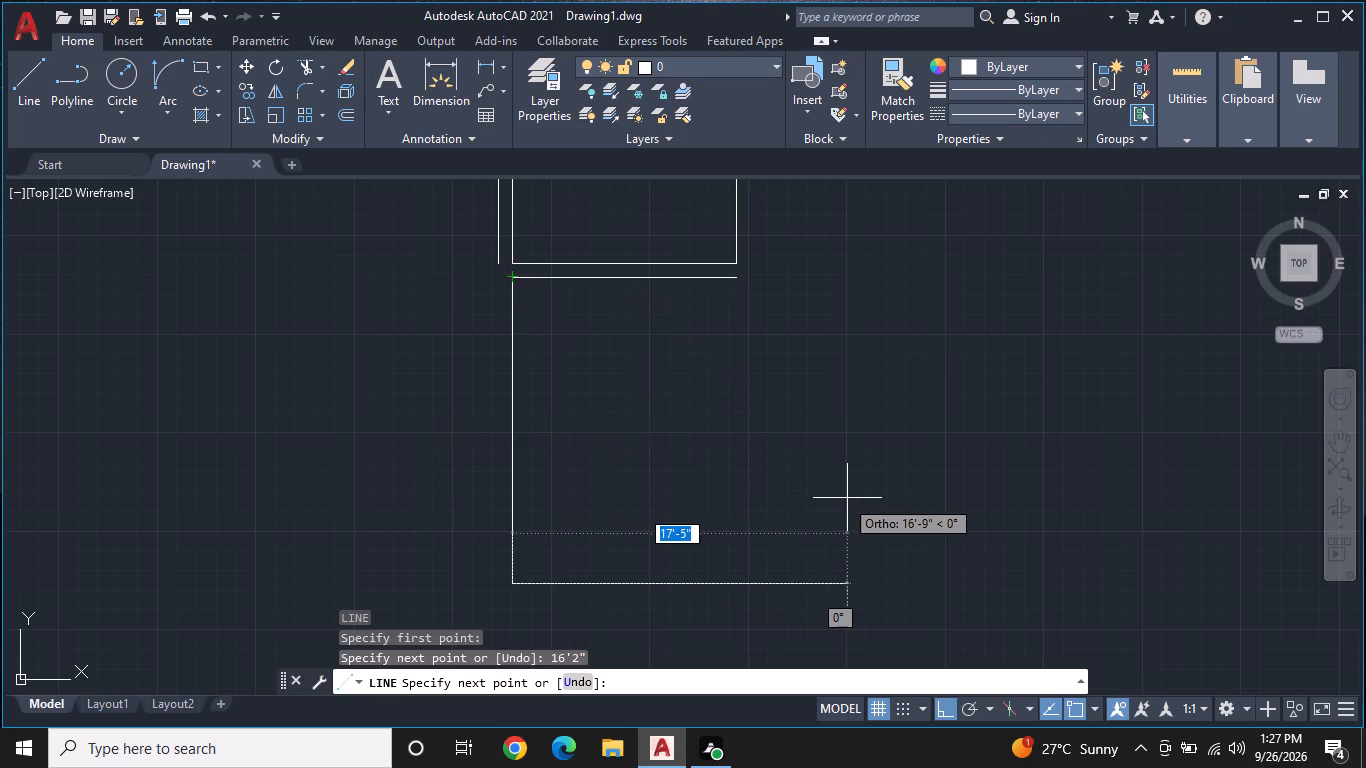
key(2)
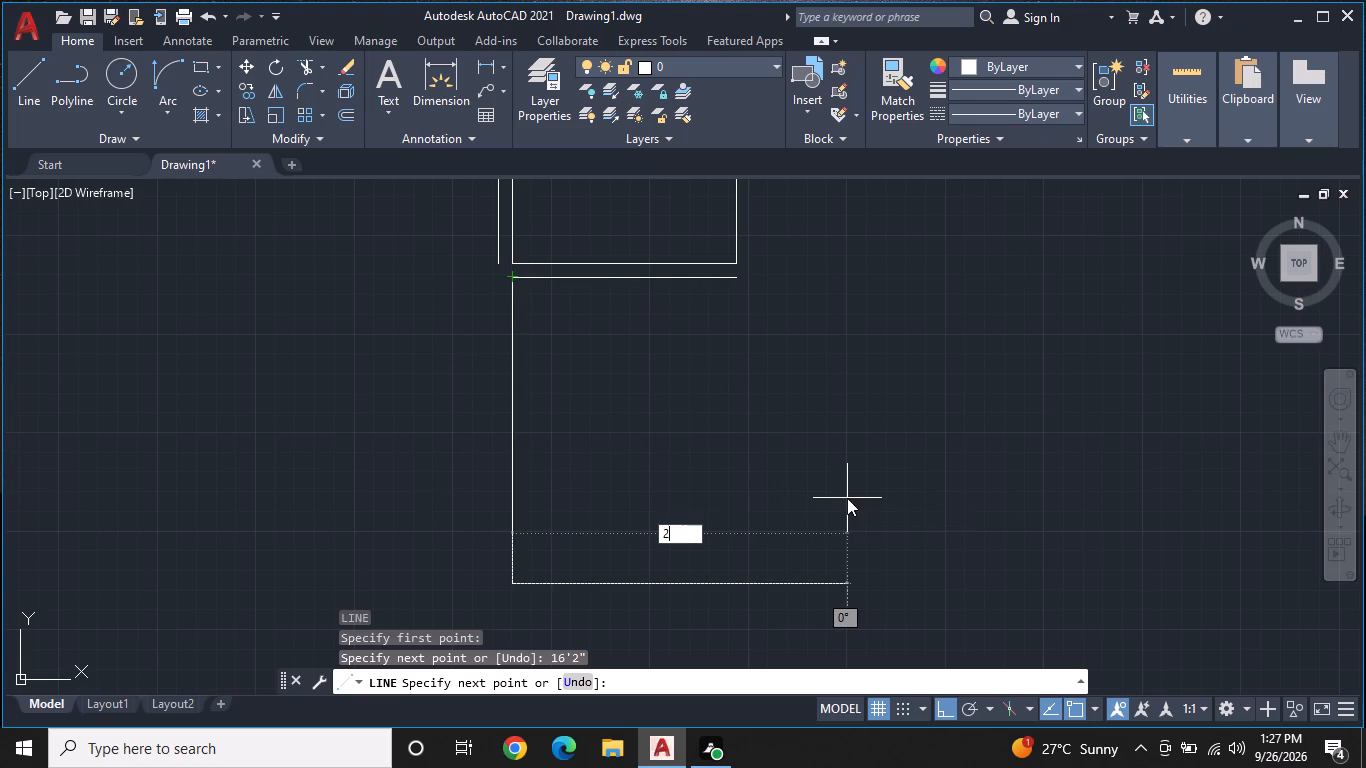
key(0)
key(apostrophe)
text(4")
key(Return)
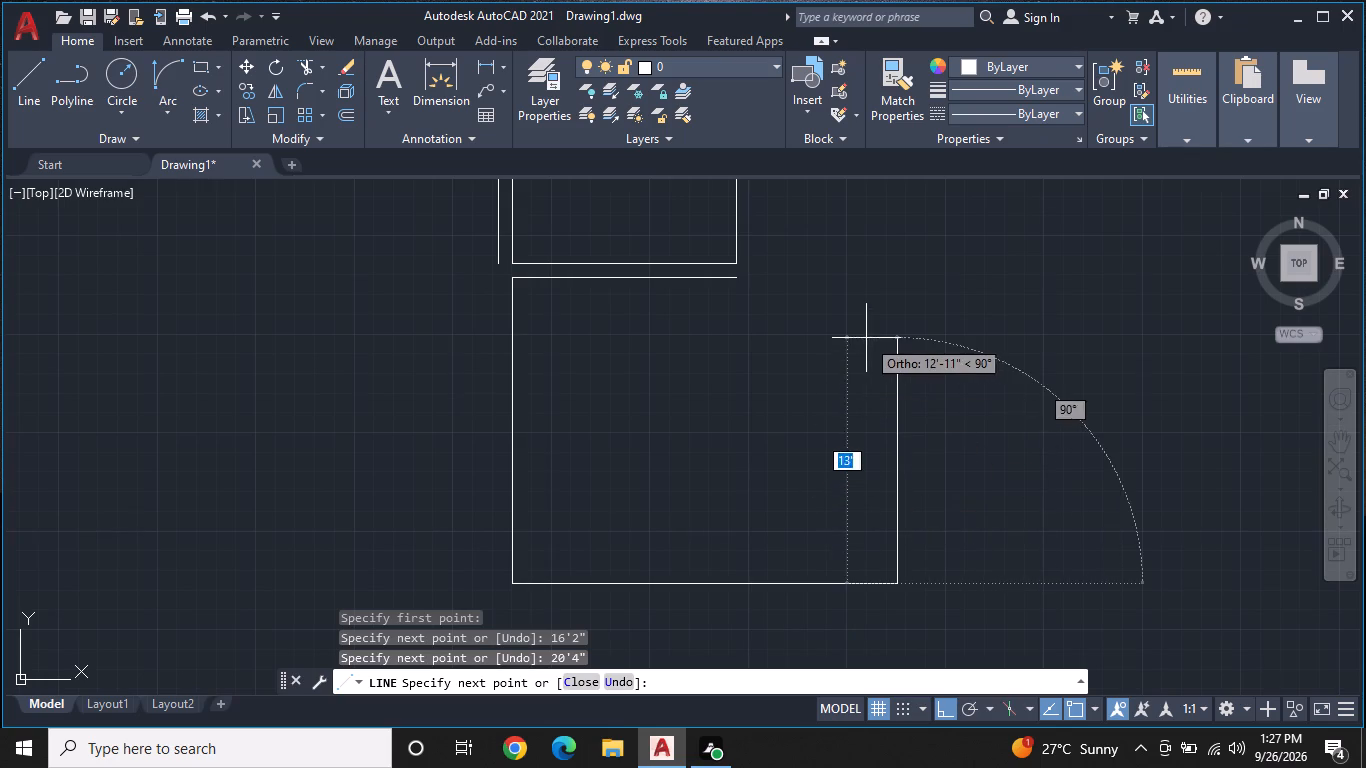
Continue the line straight up to the adjoining room's outer bottom wall line to form the right wall.
middle_drag(866, 338, 877, 430)
scroll(877, 430, down, 1)
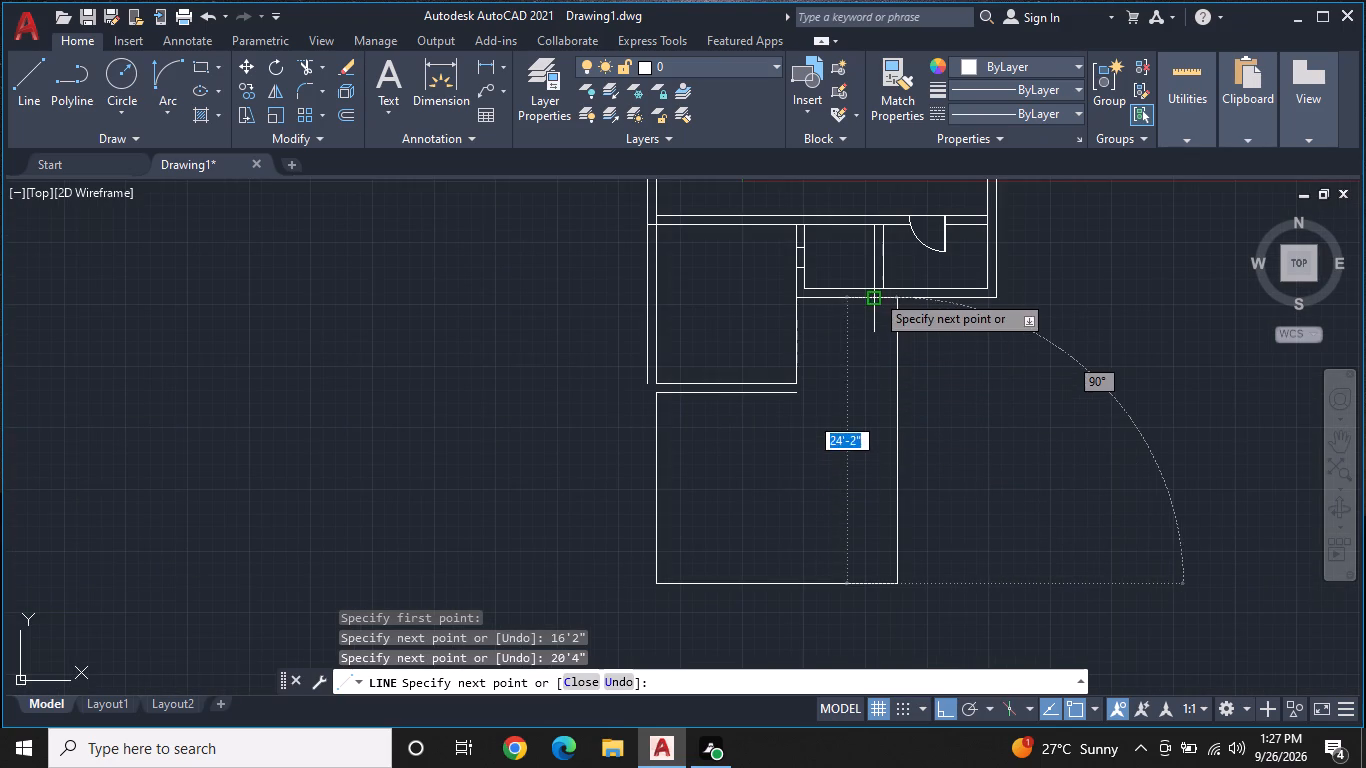
middle_drag(892, 341, 873, 396)
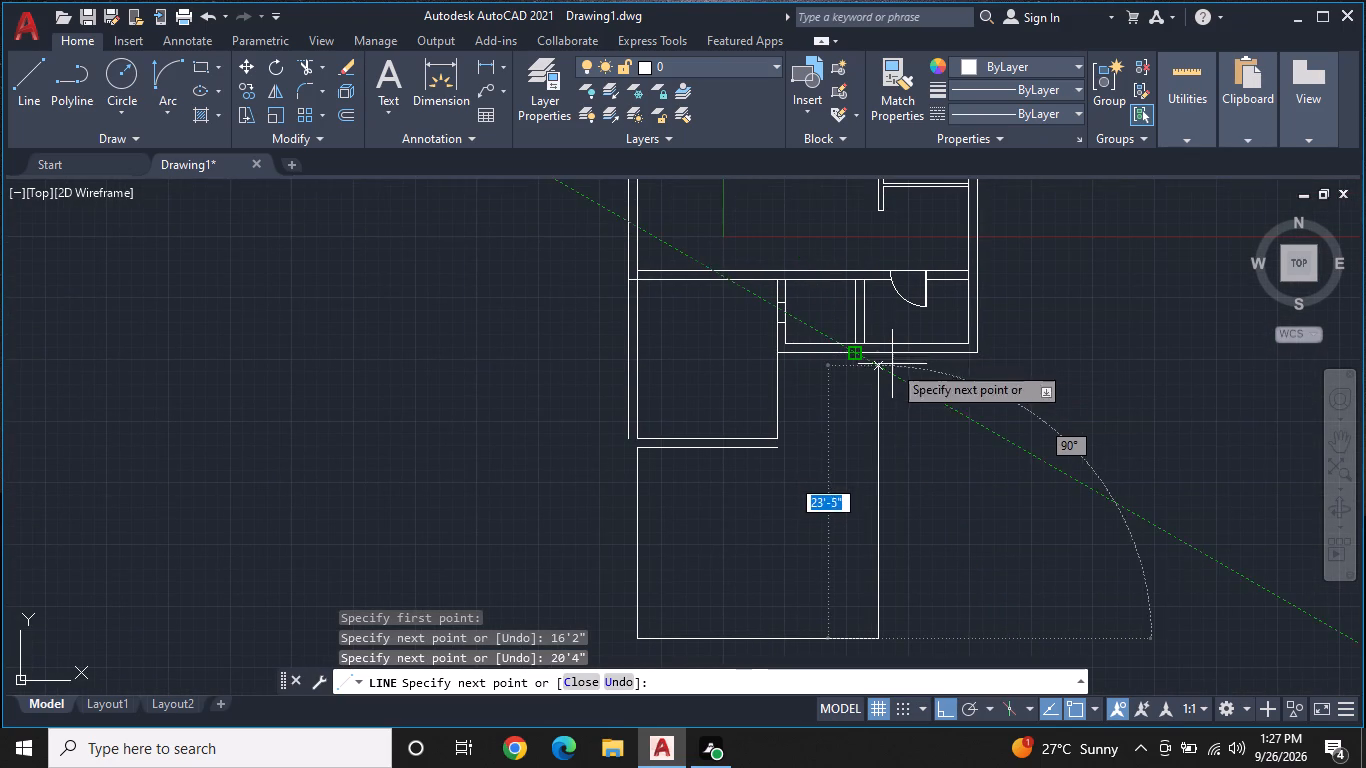
scroll(894, 367, up, 2)
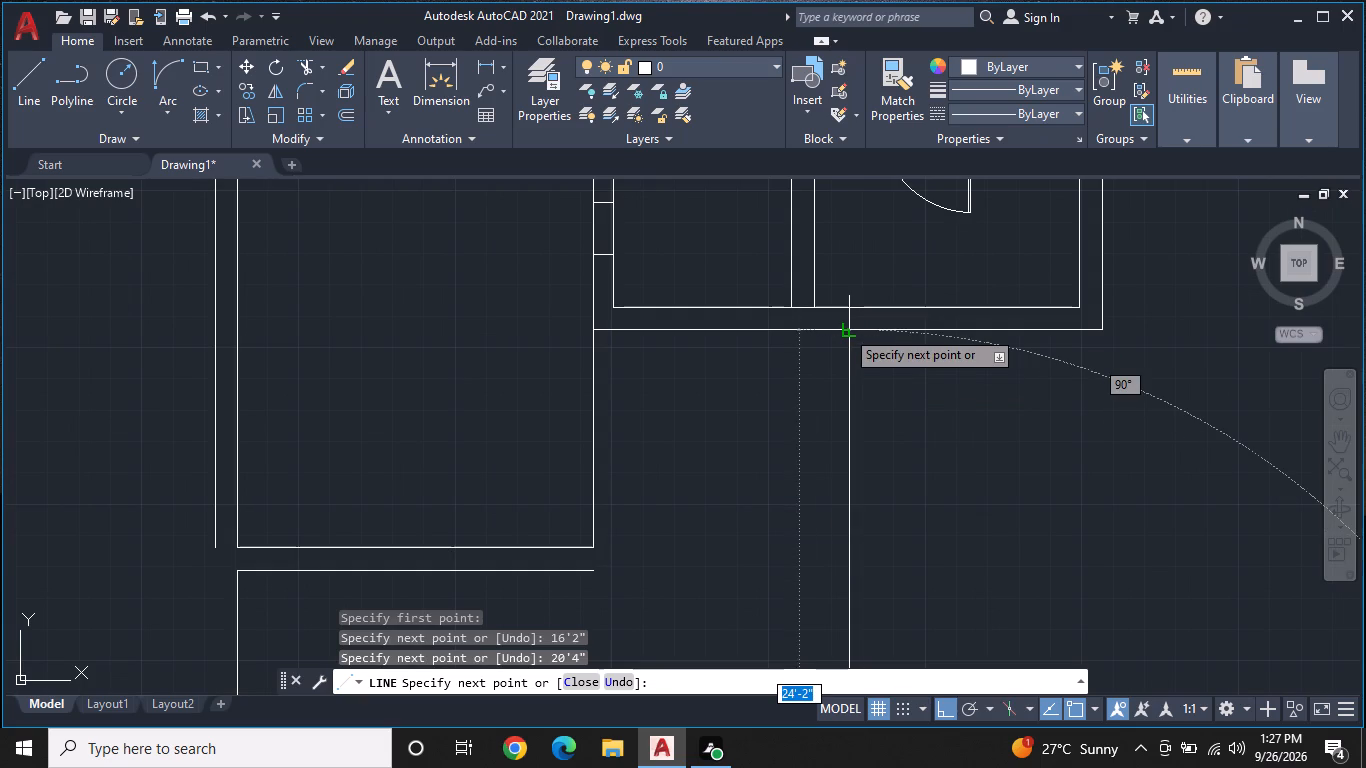
click(845, 329)
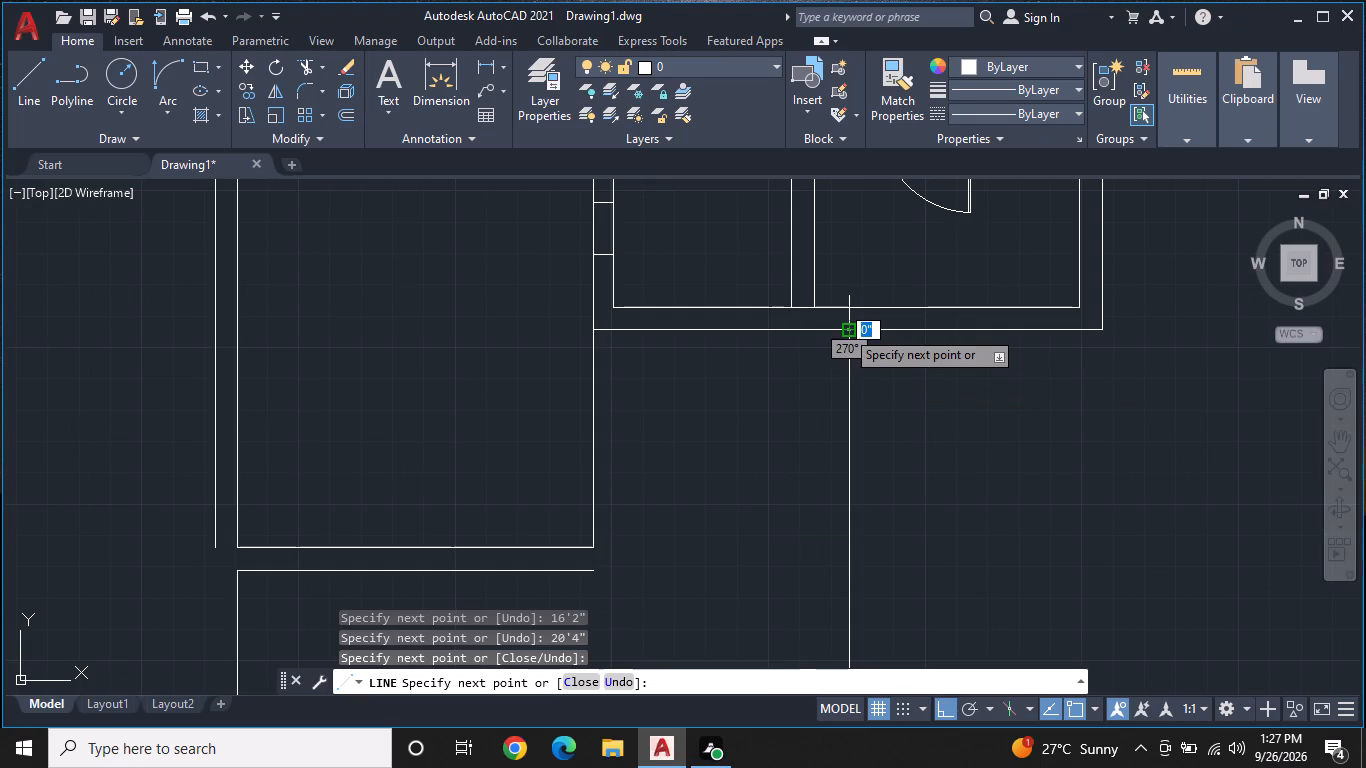
key(Escape)
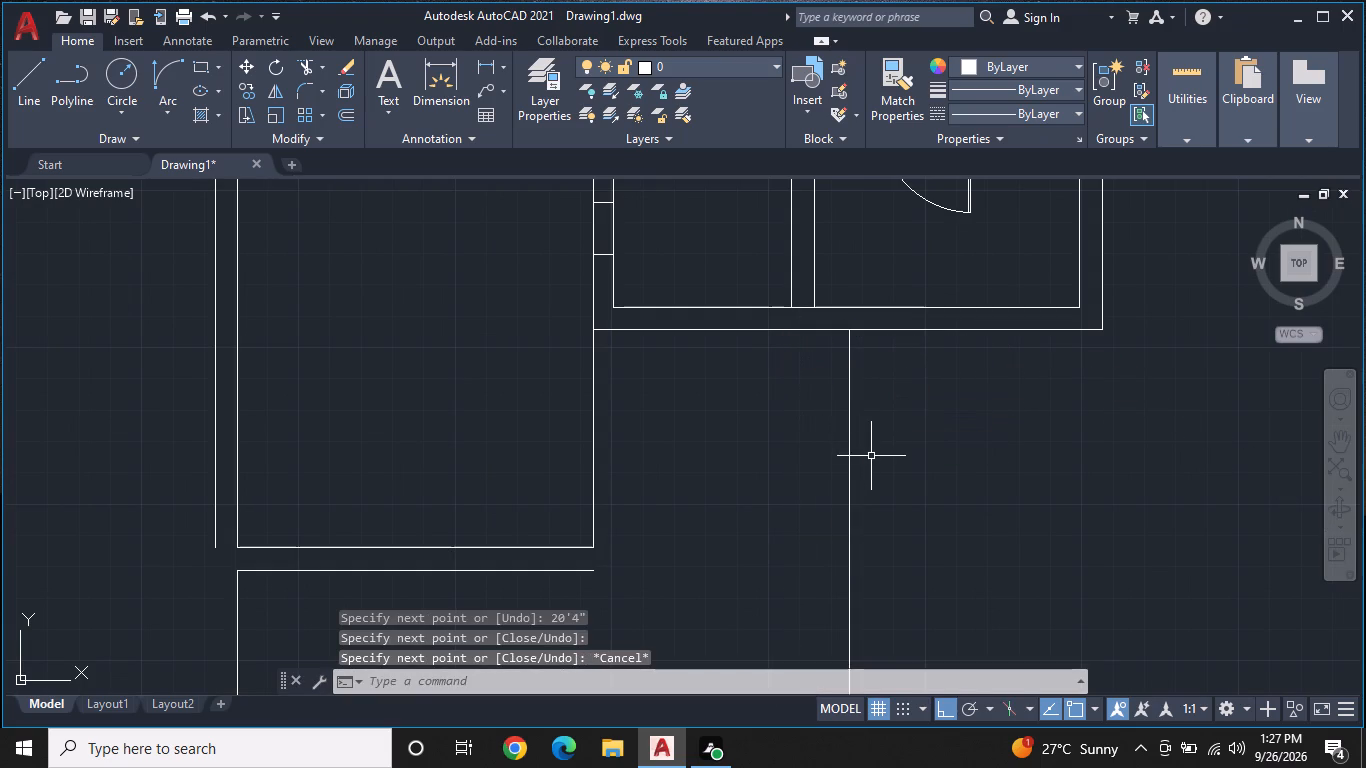
Extend both lines of the wall above the lower room to the long right wall line.
middle_drag(873, 458, 895, 418)
scroll(890, 440, down, 1)
middle_drag(875, 453, 882, 413)
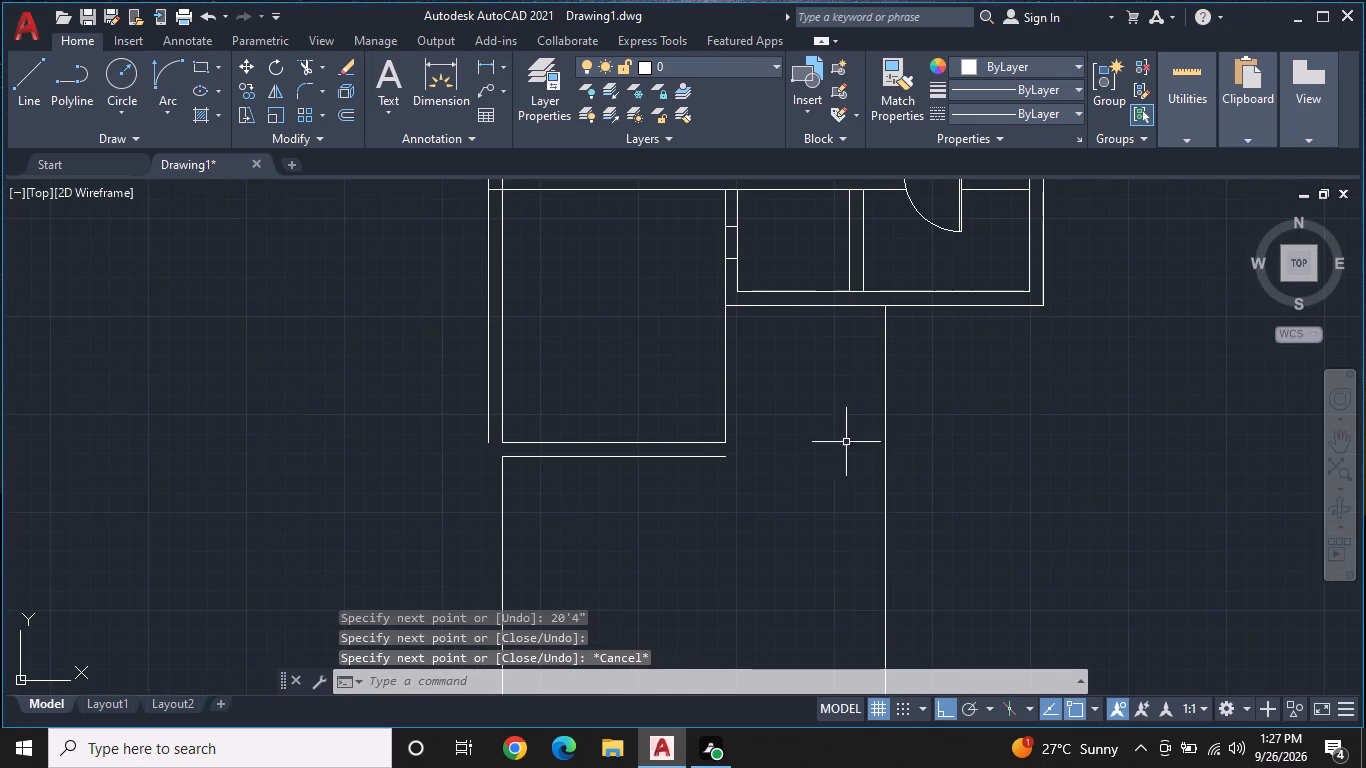
middle_drag(777, 477, 835, 467)
scroll(835, 467, up, 1)
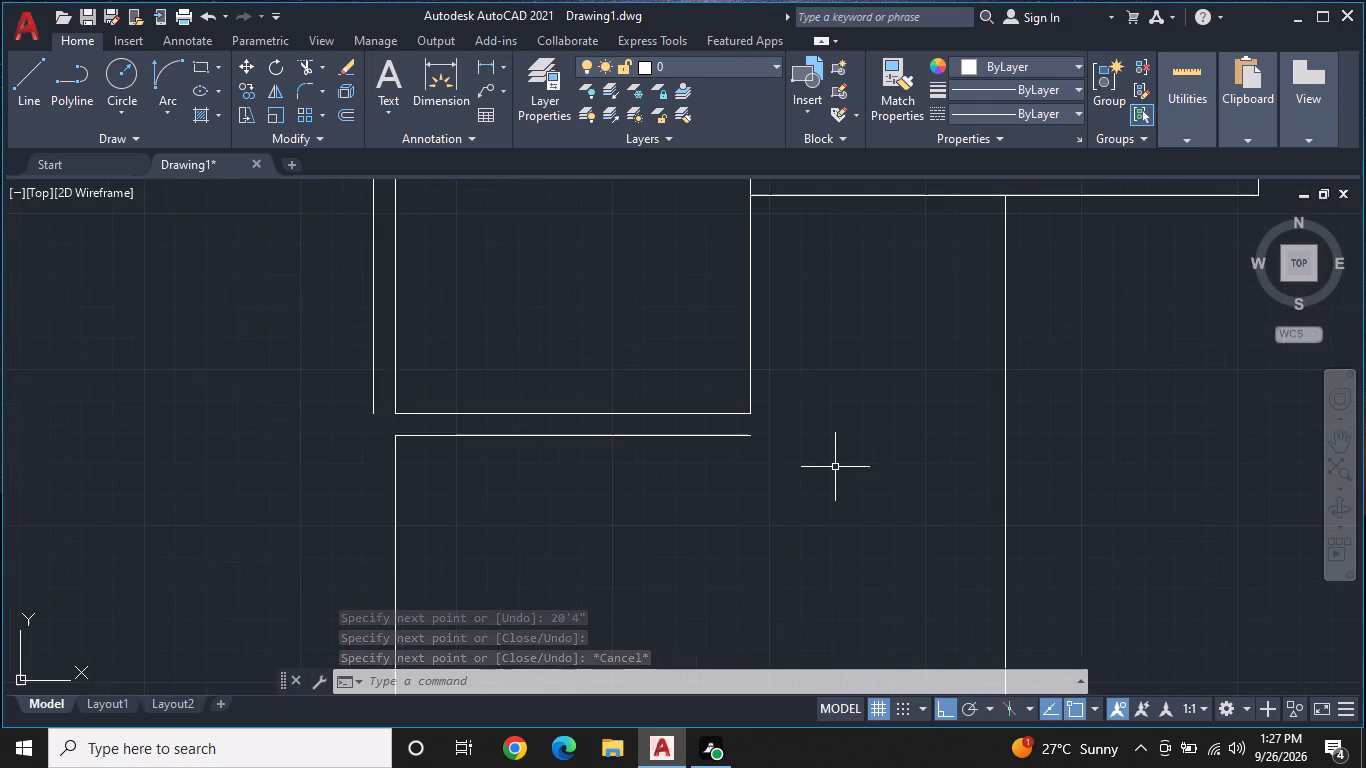
scroll(829, 464, down, 1)
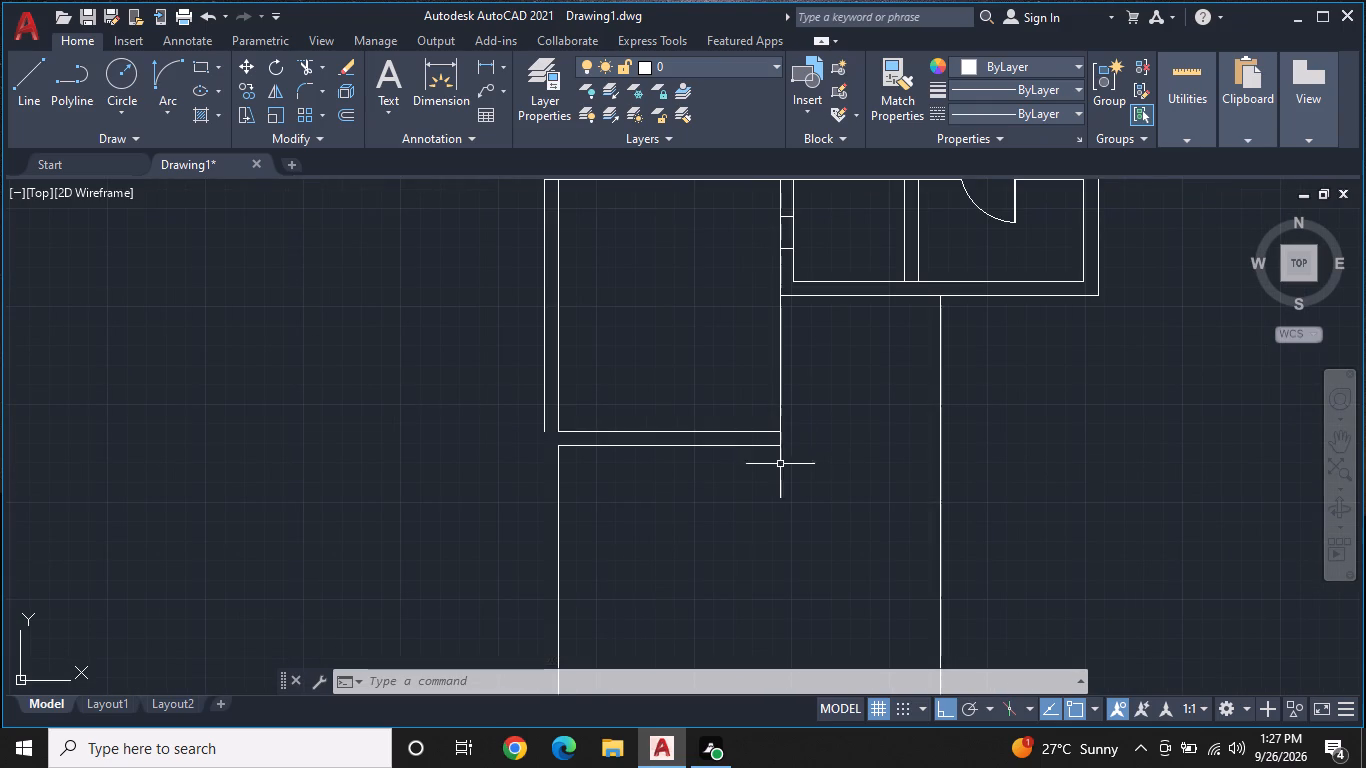
text(EX)
key(space)
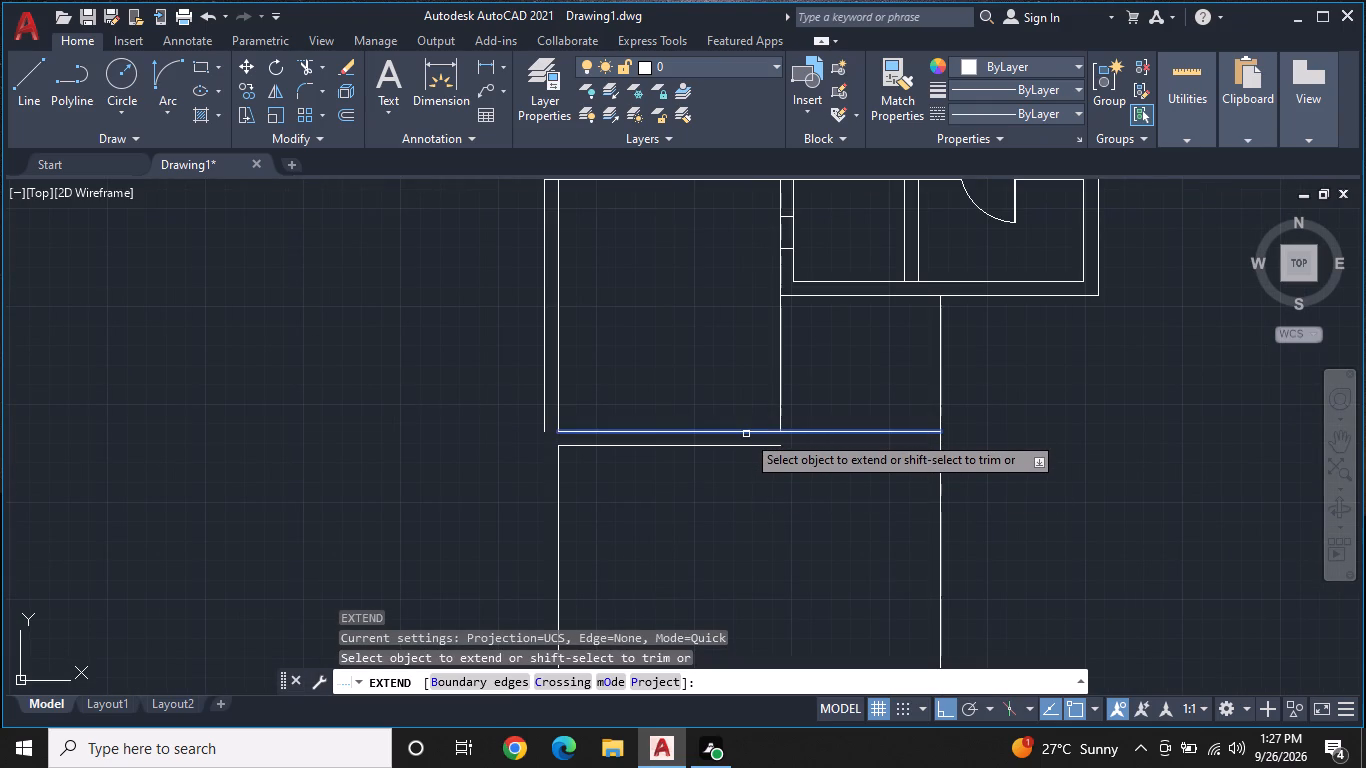
click(746, 434)
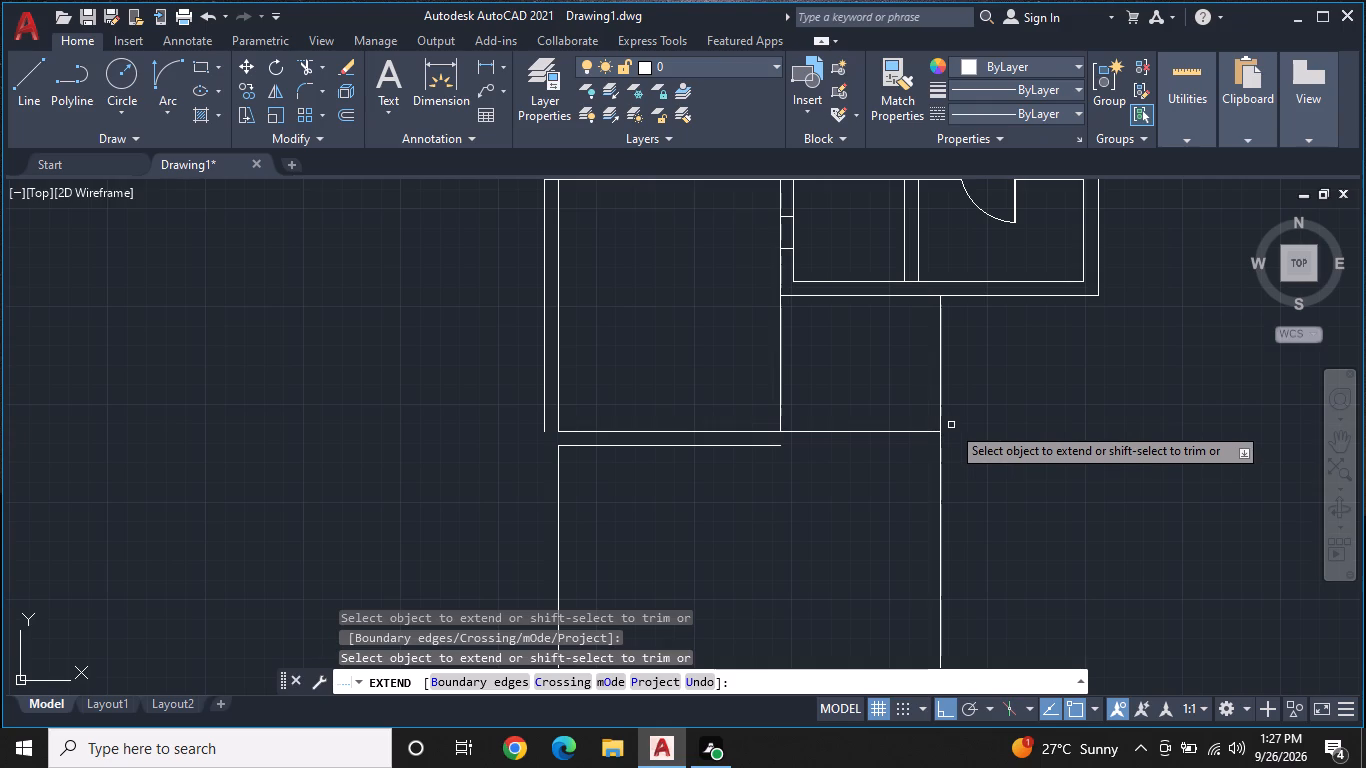
middle_drag(883, 495, 896, 412)
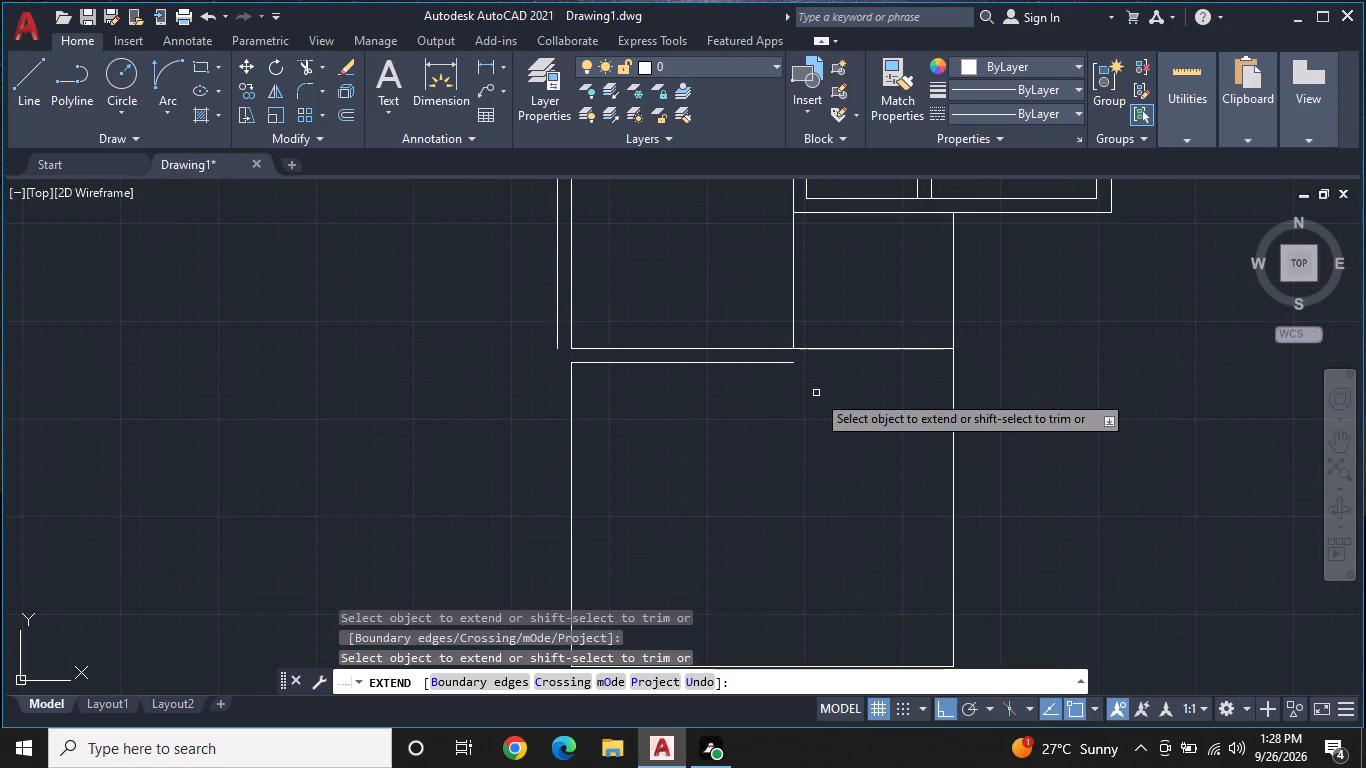
click(775, 363)
middle_drag(821, 451, 821, 449)
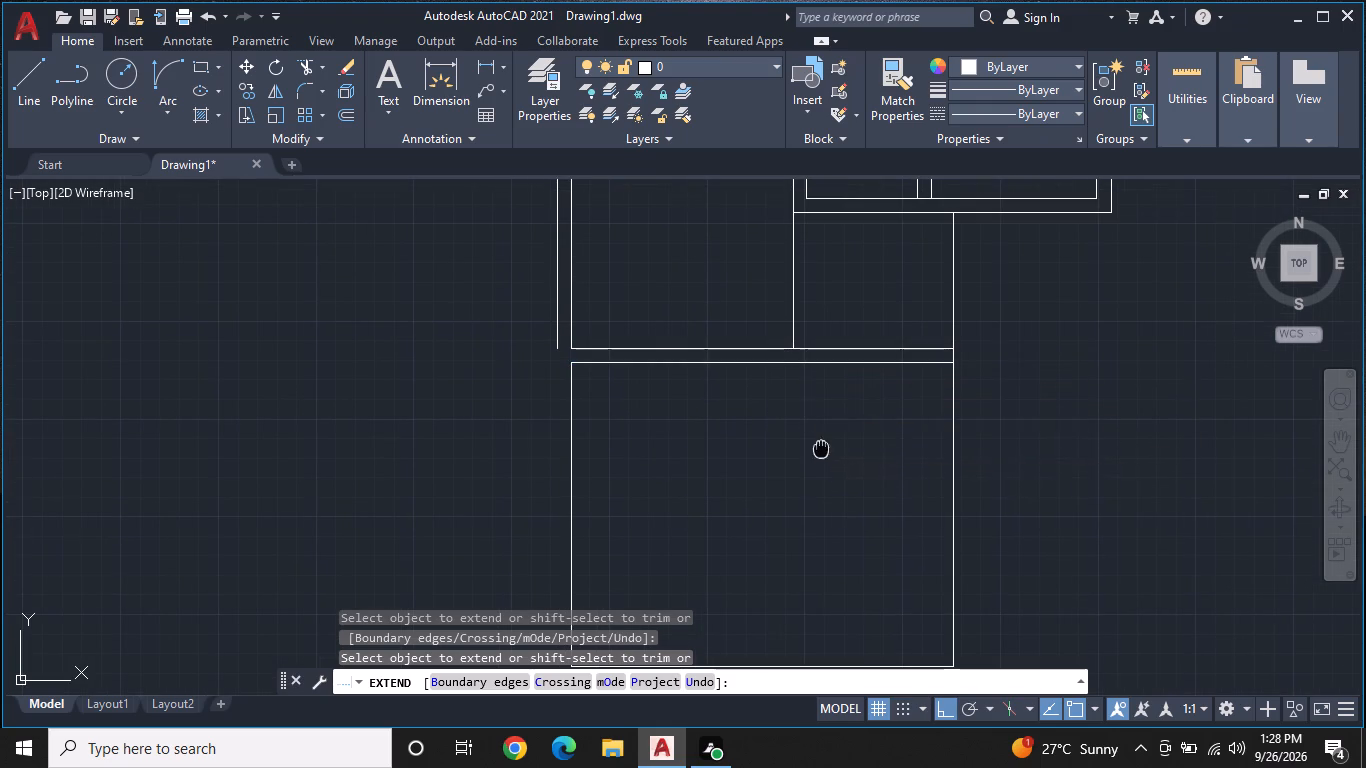
middle_drag(821, 449, 828, 419)
scroll(808, 482, down, 2)
key(Escape)
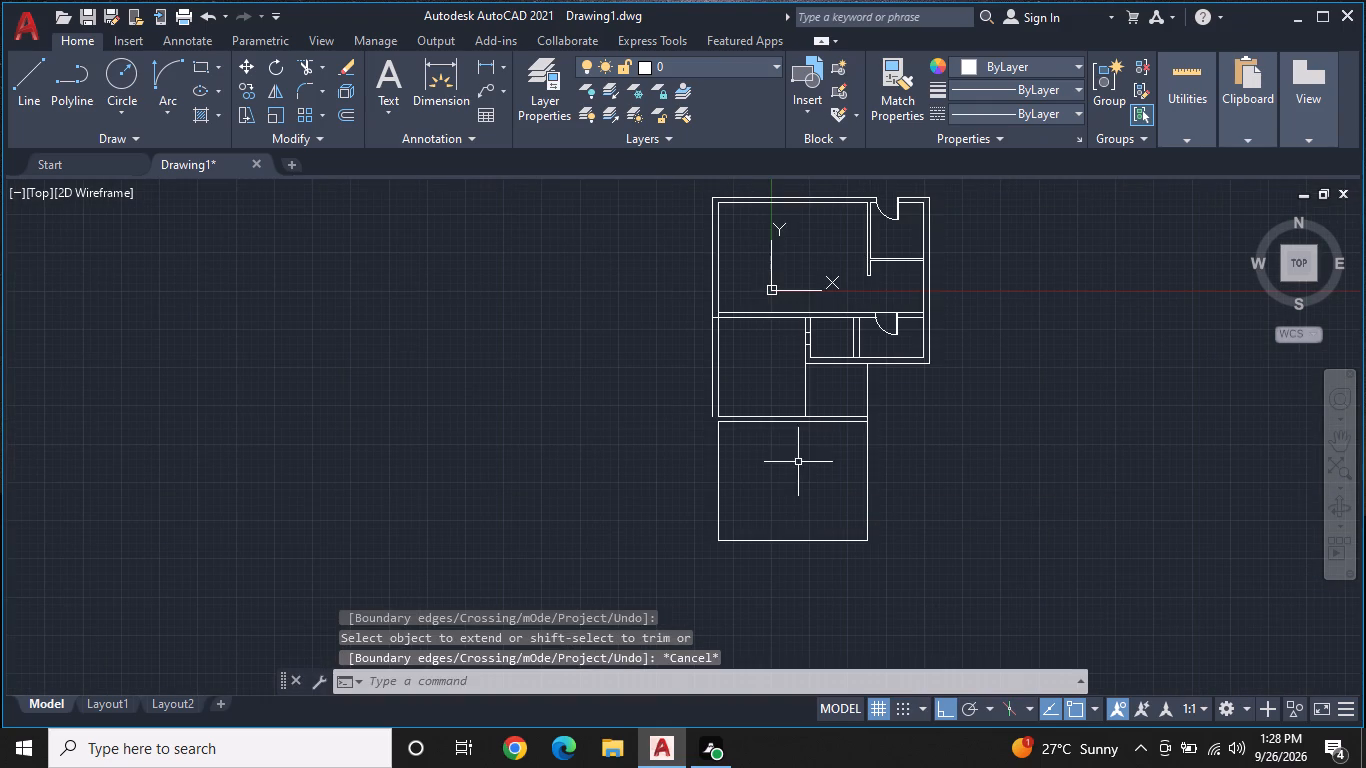
Offset the lower room's left and bottom wall lines 9" outward.
scroll(798, 461, up, 1)
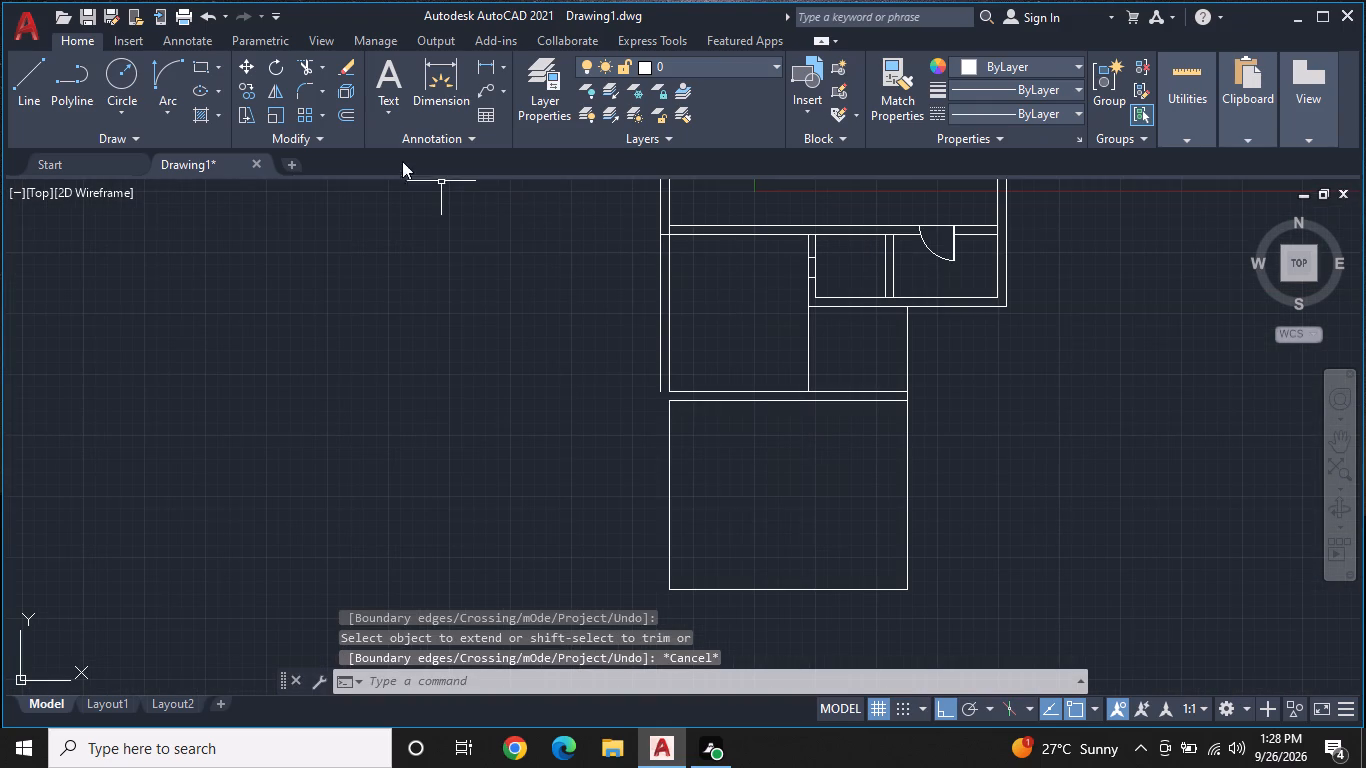
click(345, 115)
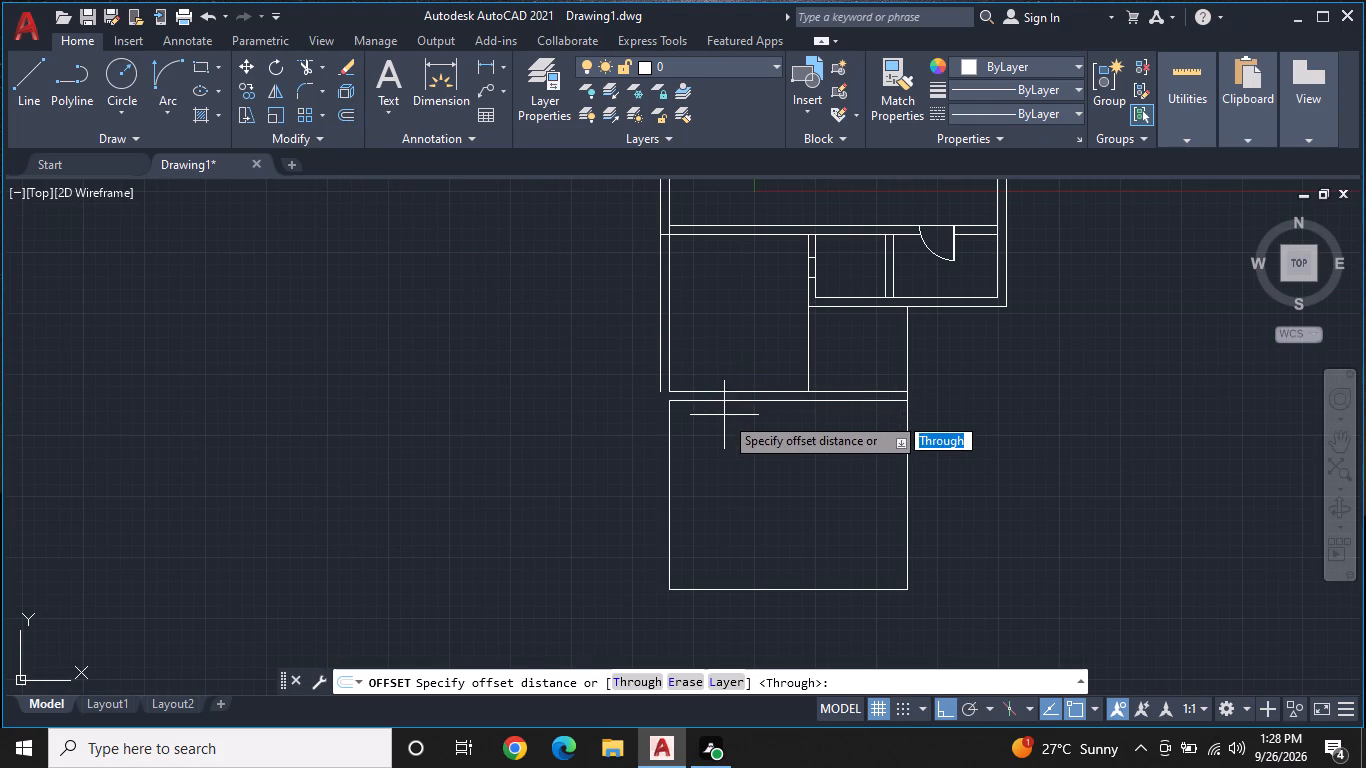
key(9)
key(shift+quotedbl)
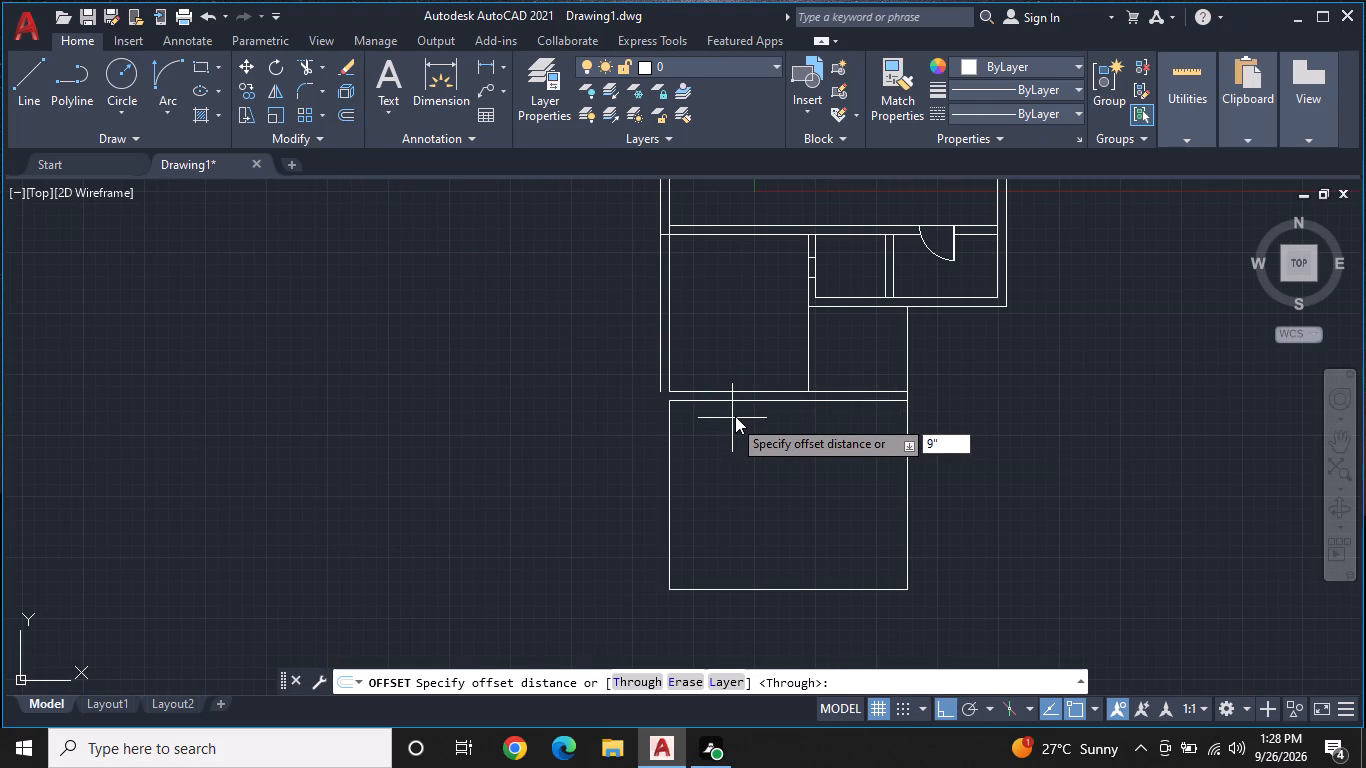
key(Return)
double_click(670, 497)
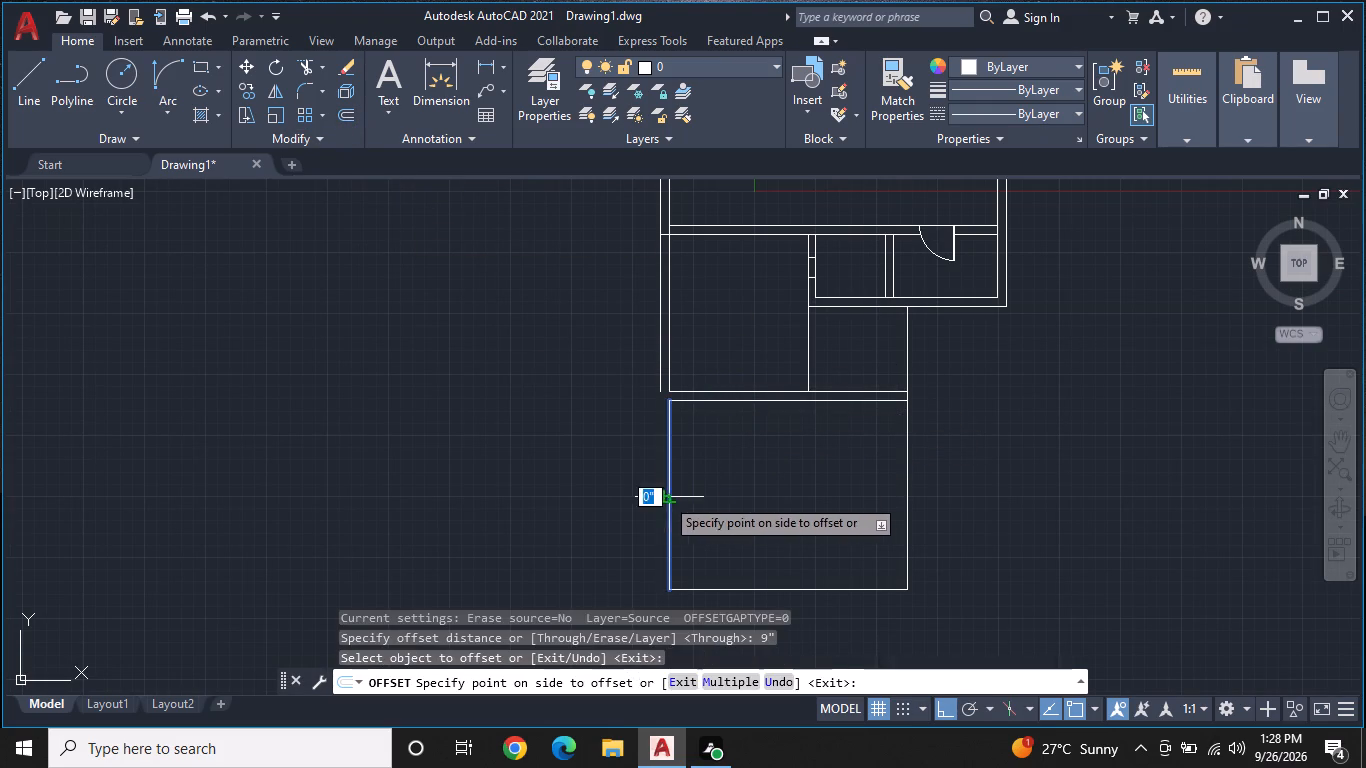
click(642, 497)
middle_drag(739, 500, 741, 406)
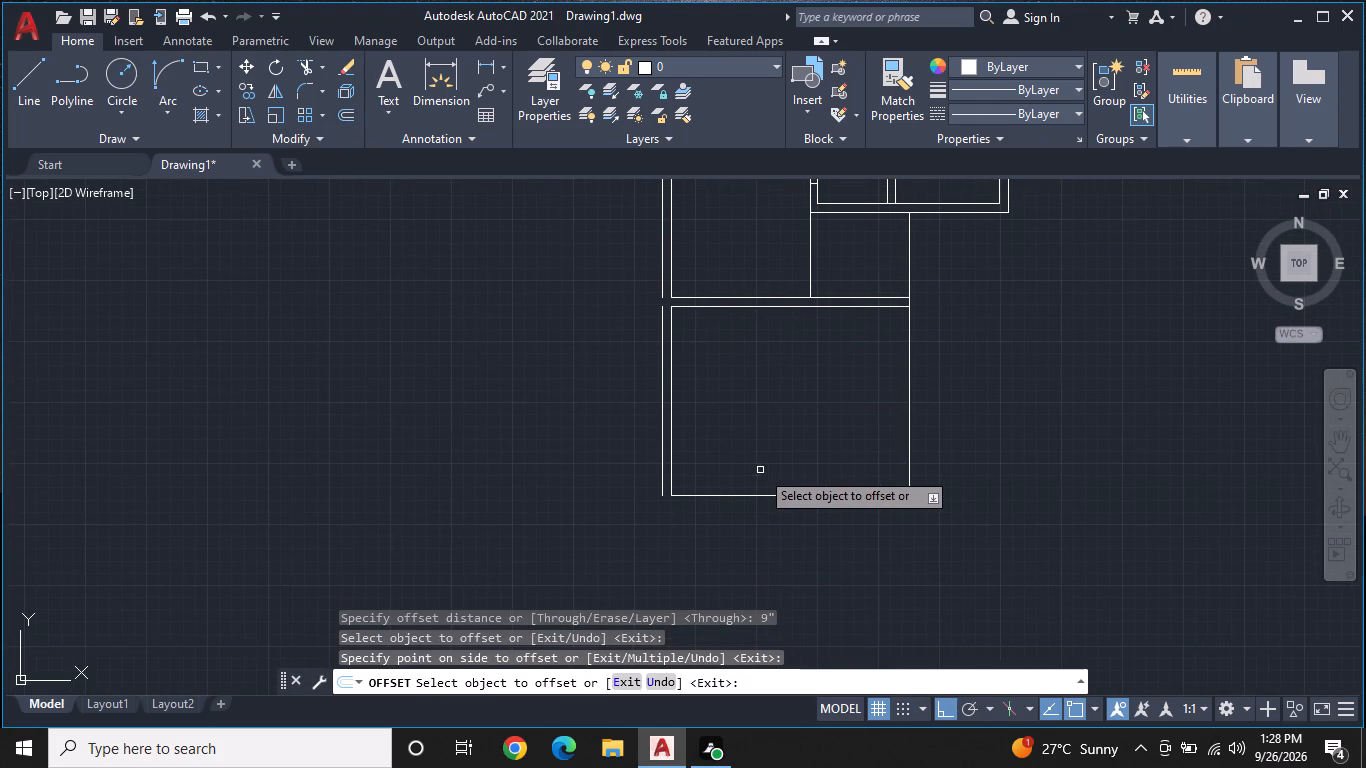
click(757, 496)
click(764, 539)
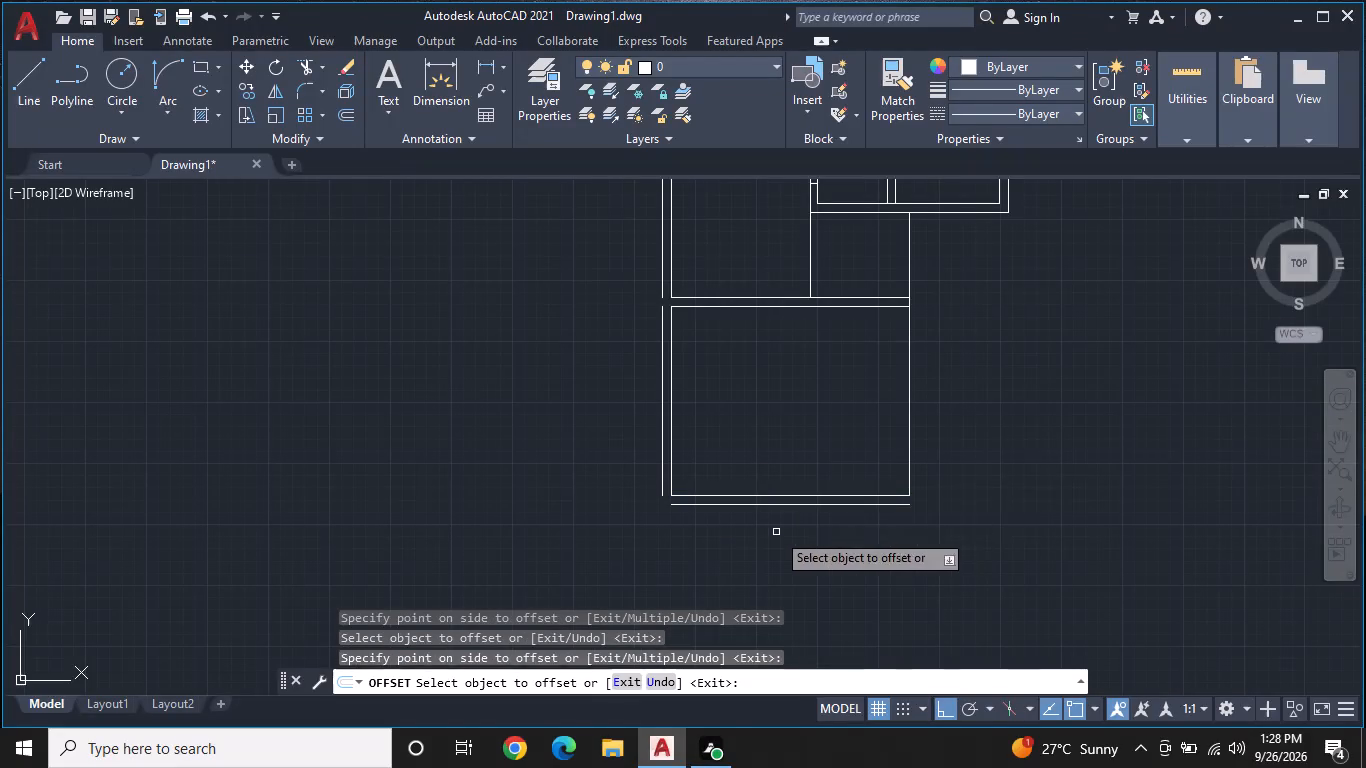
Offset the long right wall line 3" outward.
middle_drag(990, 415, 884, 442)
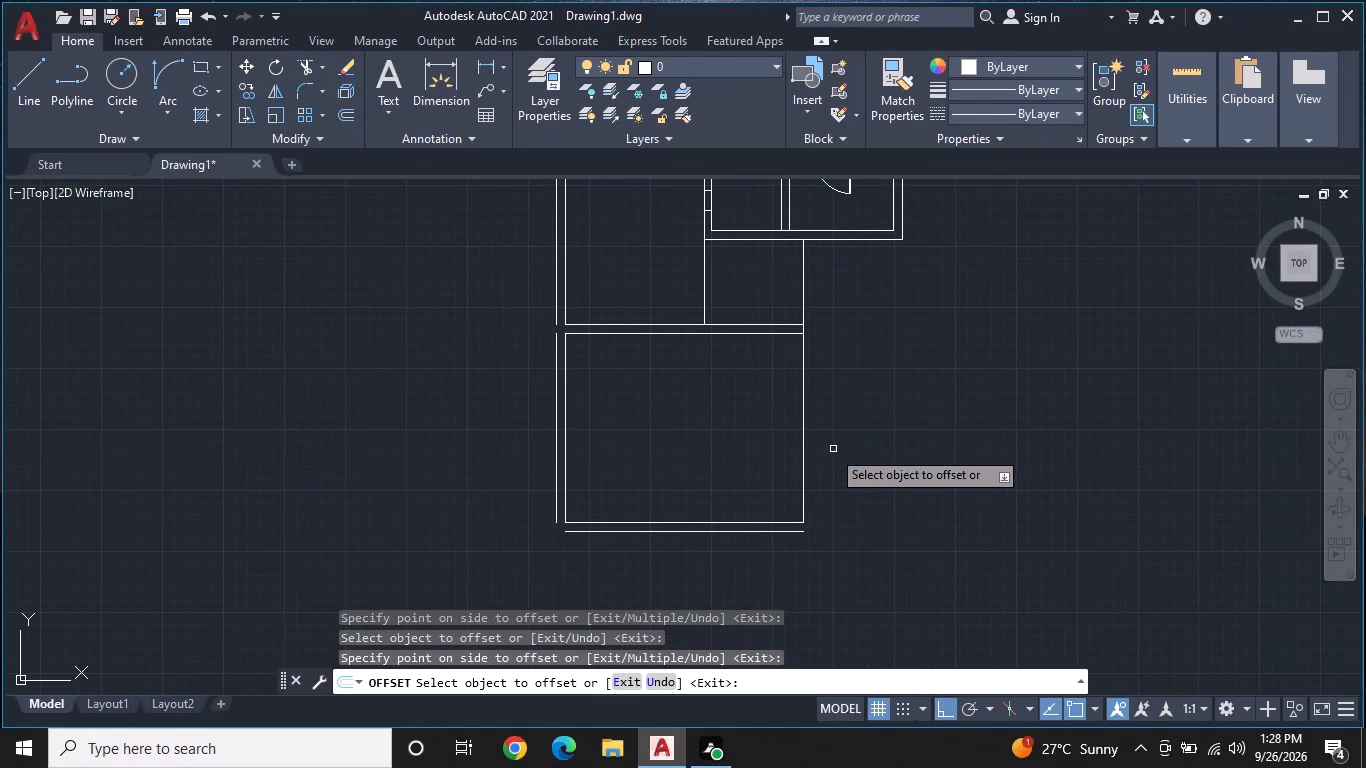
click(803, 455)
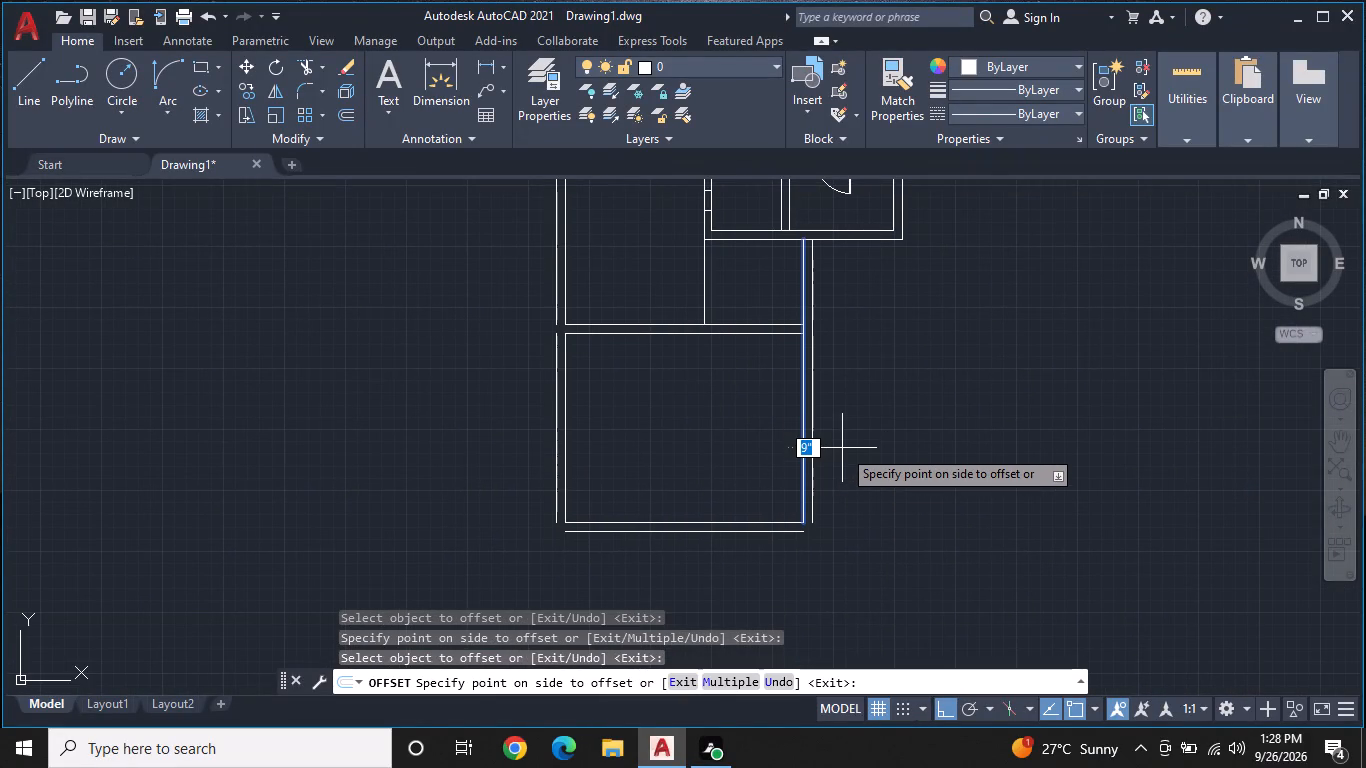
key(3)
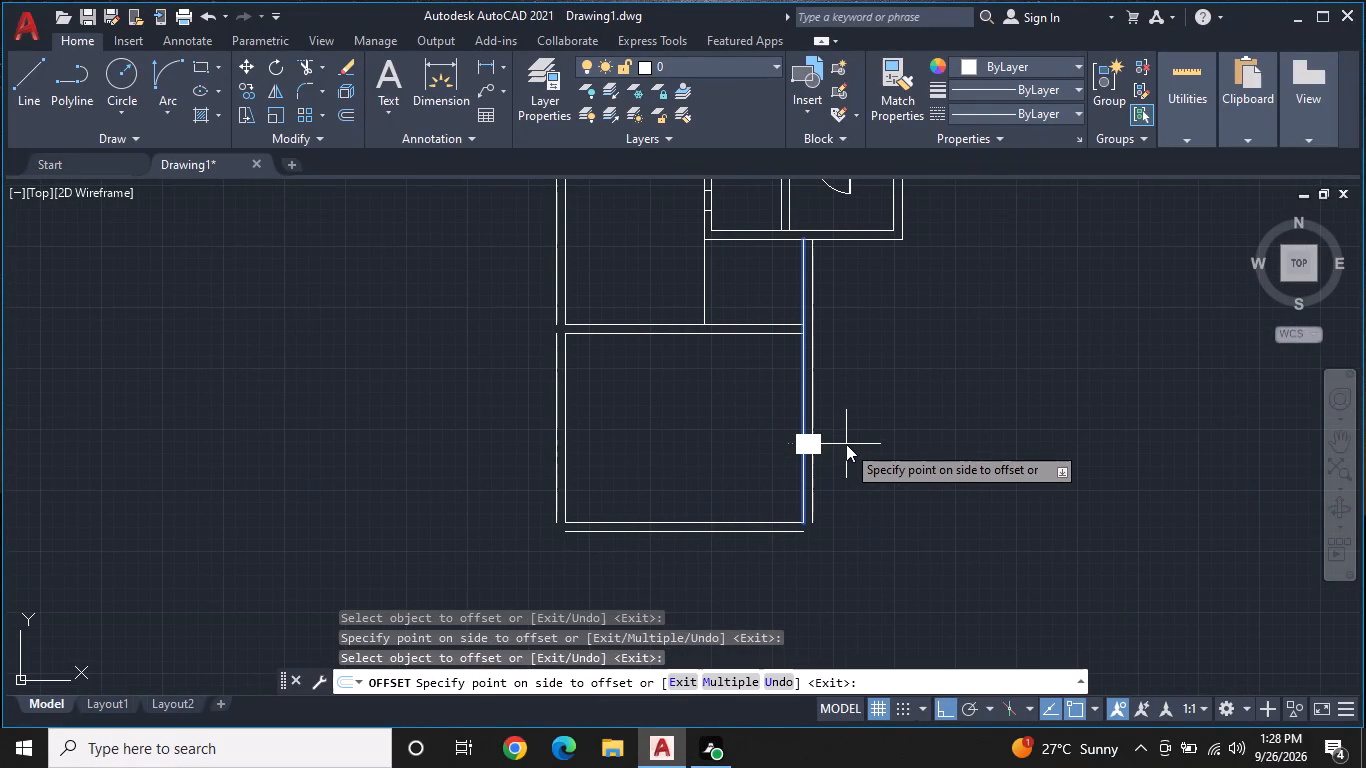
key(shift+quotedbl)
key(Return)
scroll(815, 469, up, 2)
middle_drag(814, 445, 817, 418)
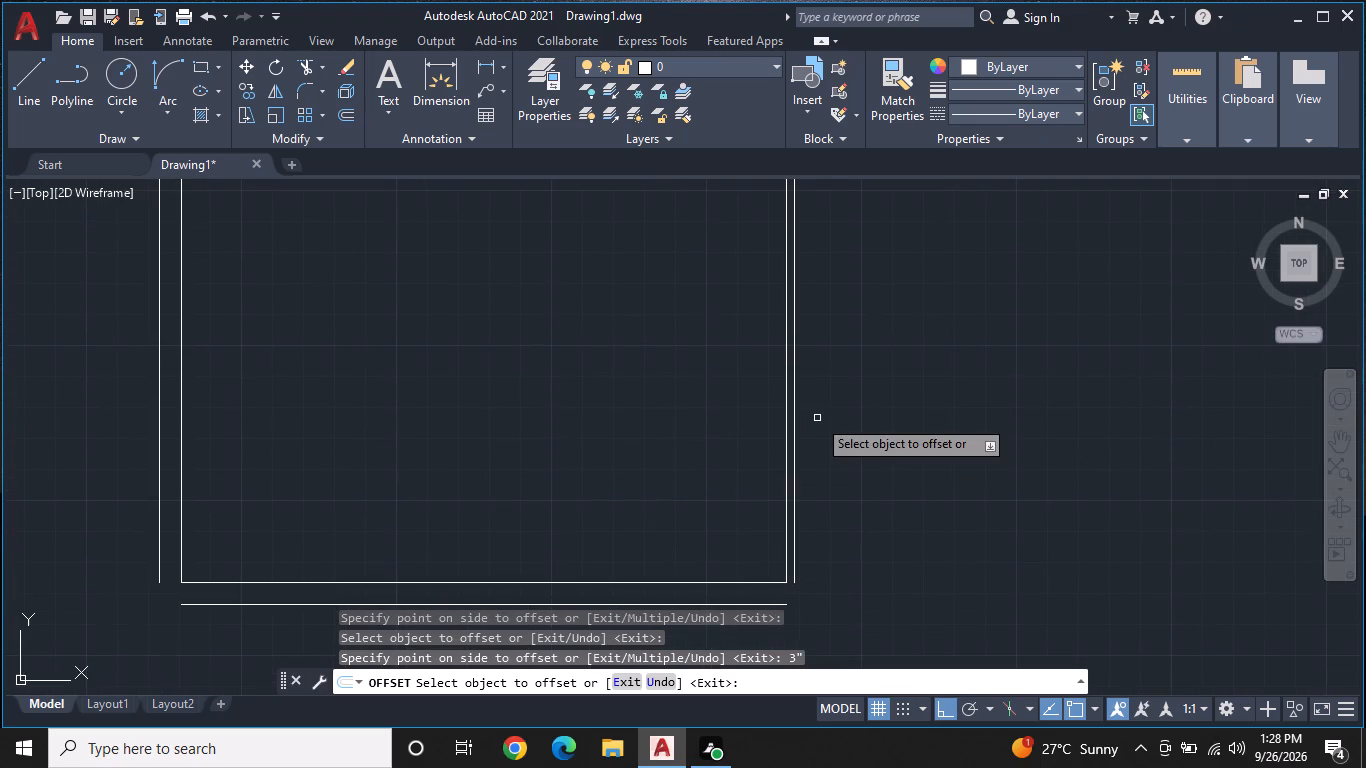
middle_drag(859, 496, 881, 471)
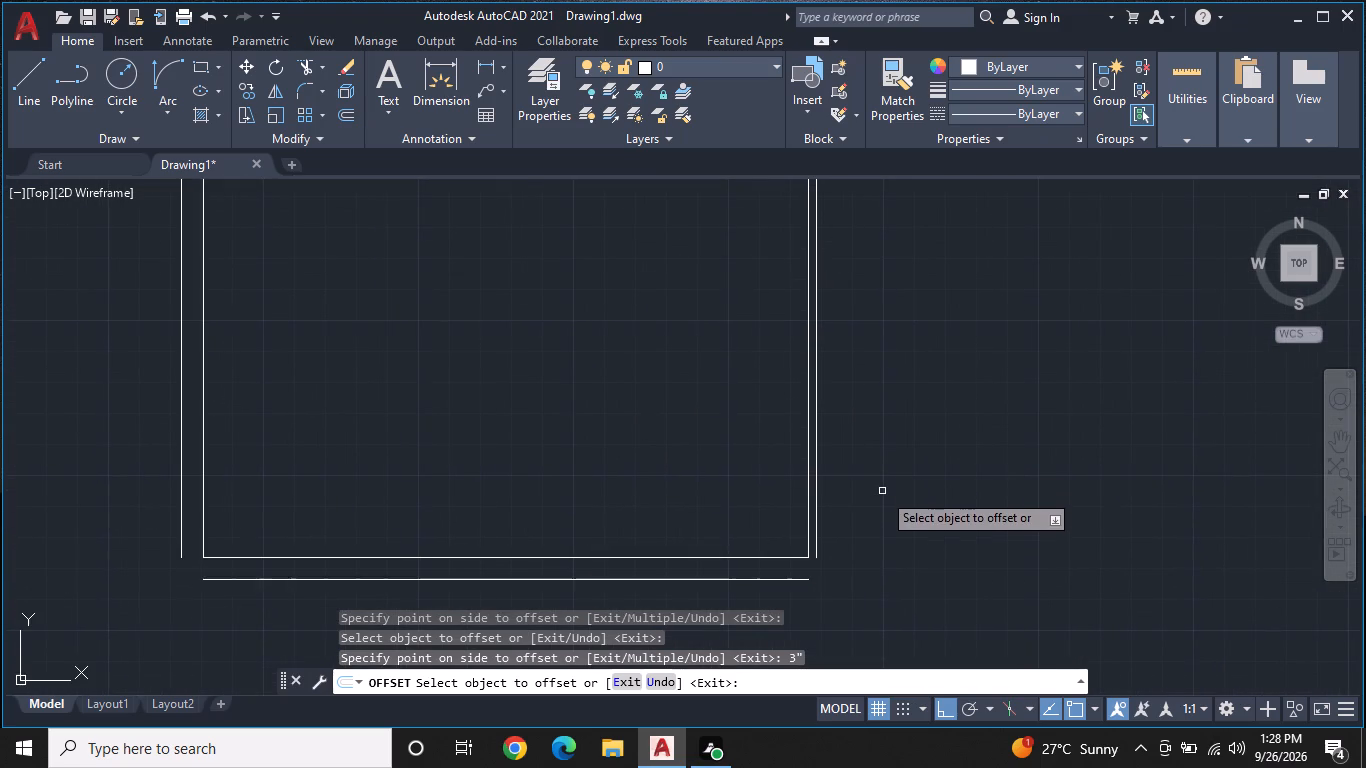
key(Escape)
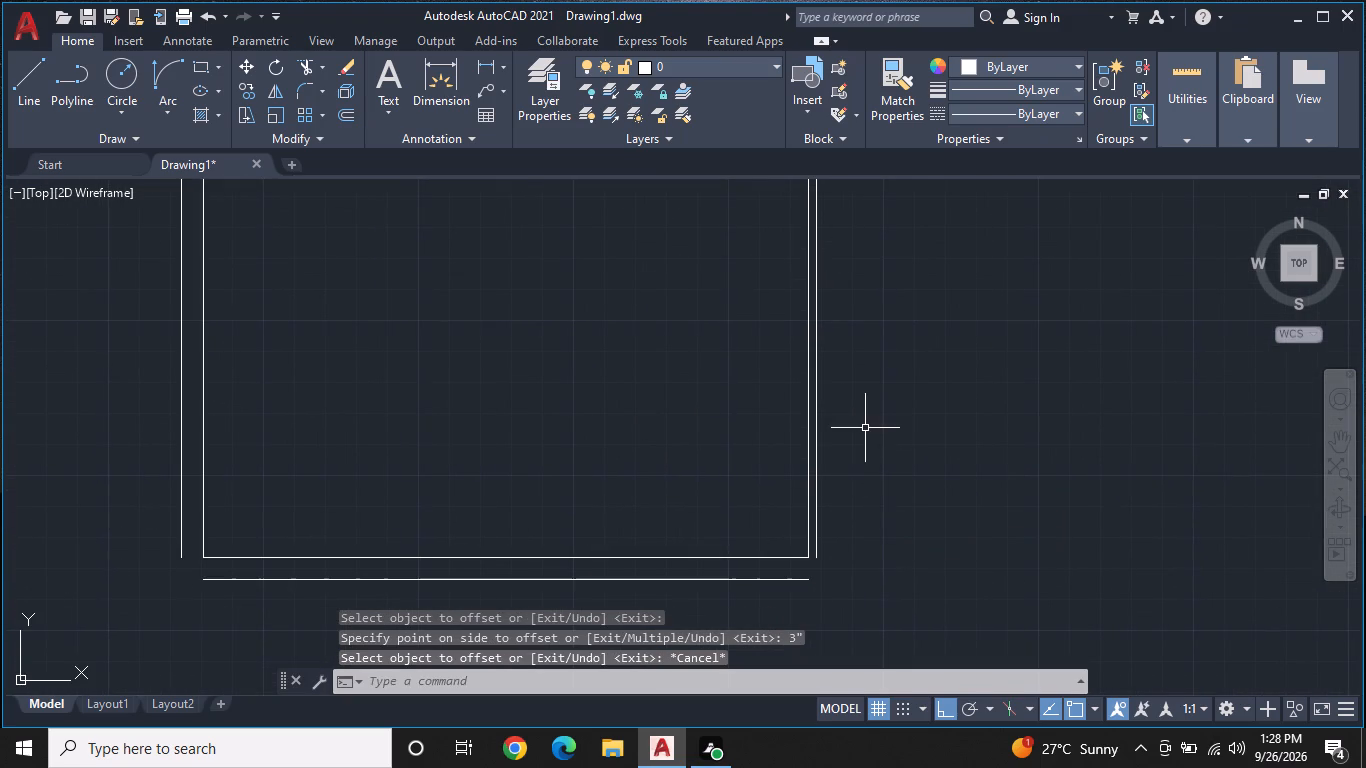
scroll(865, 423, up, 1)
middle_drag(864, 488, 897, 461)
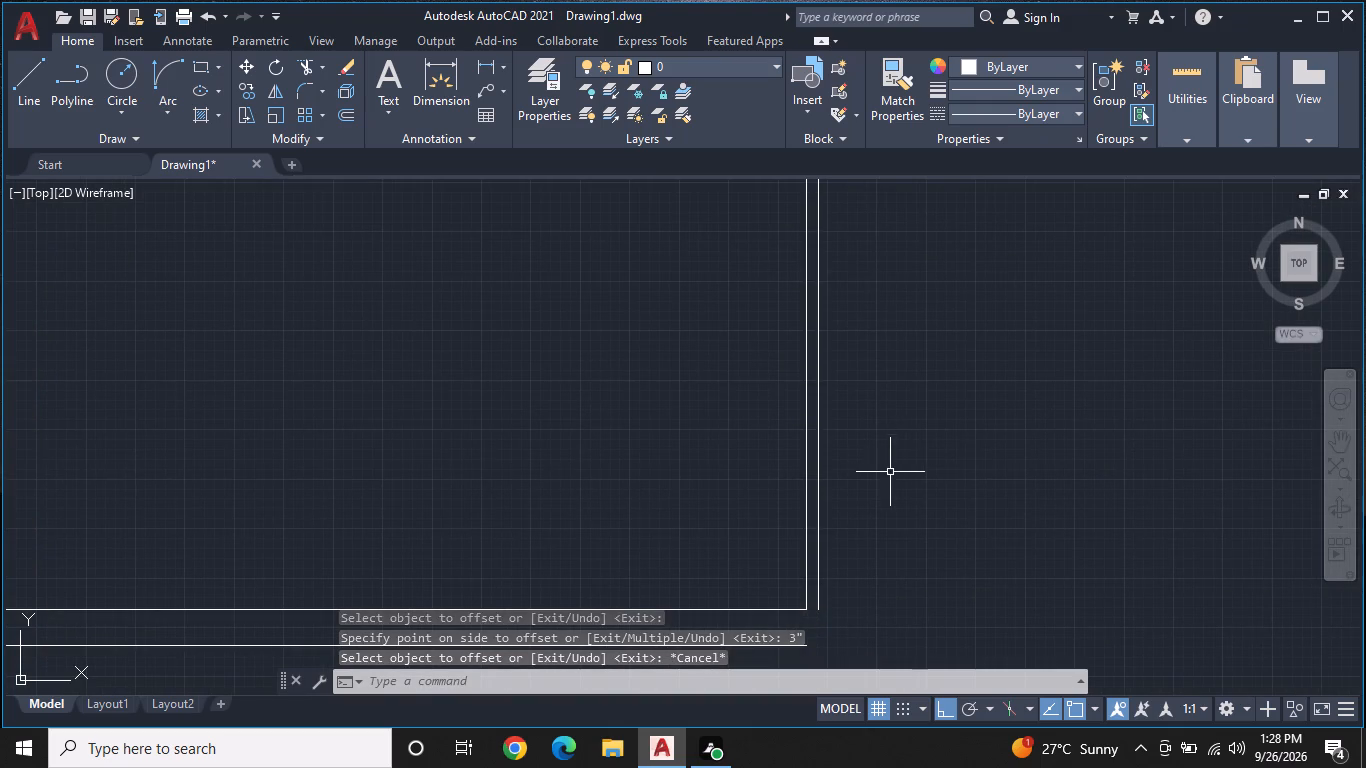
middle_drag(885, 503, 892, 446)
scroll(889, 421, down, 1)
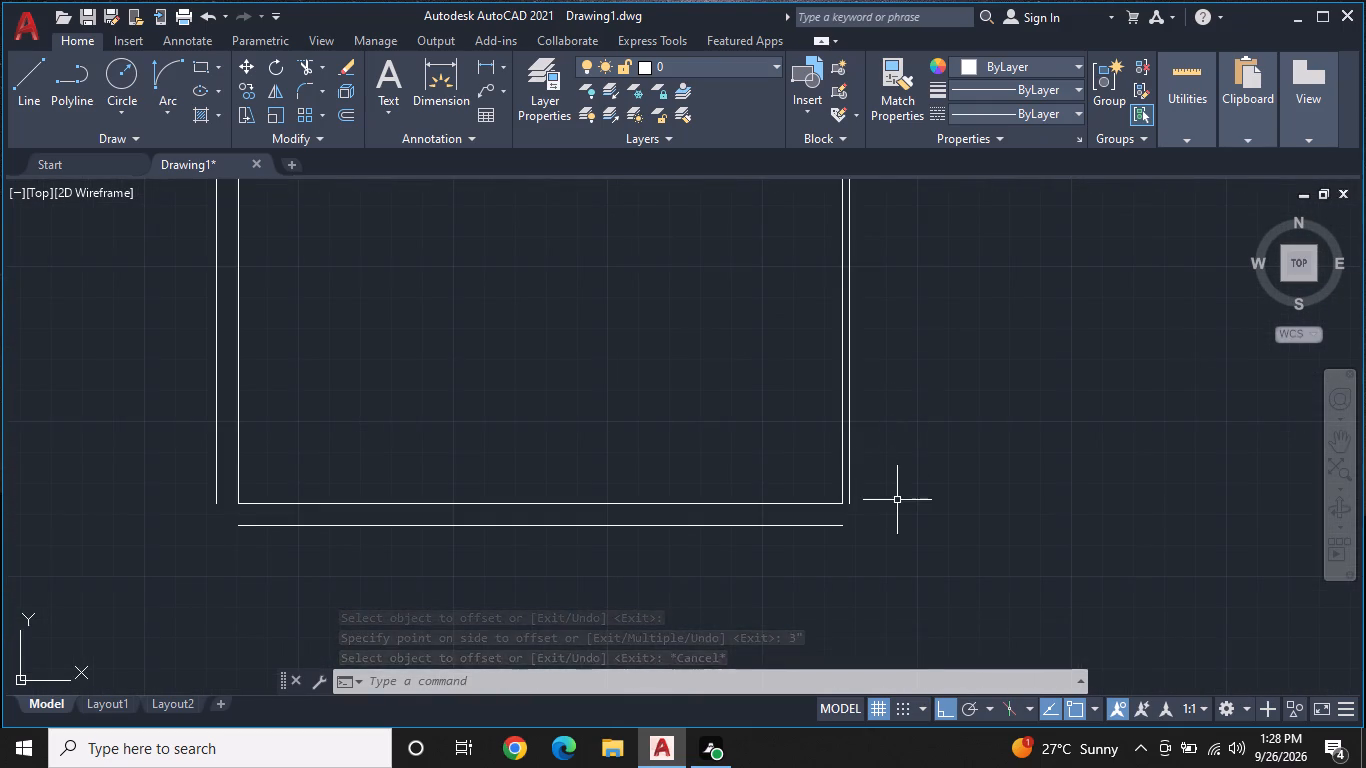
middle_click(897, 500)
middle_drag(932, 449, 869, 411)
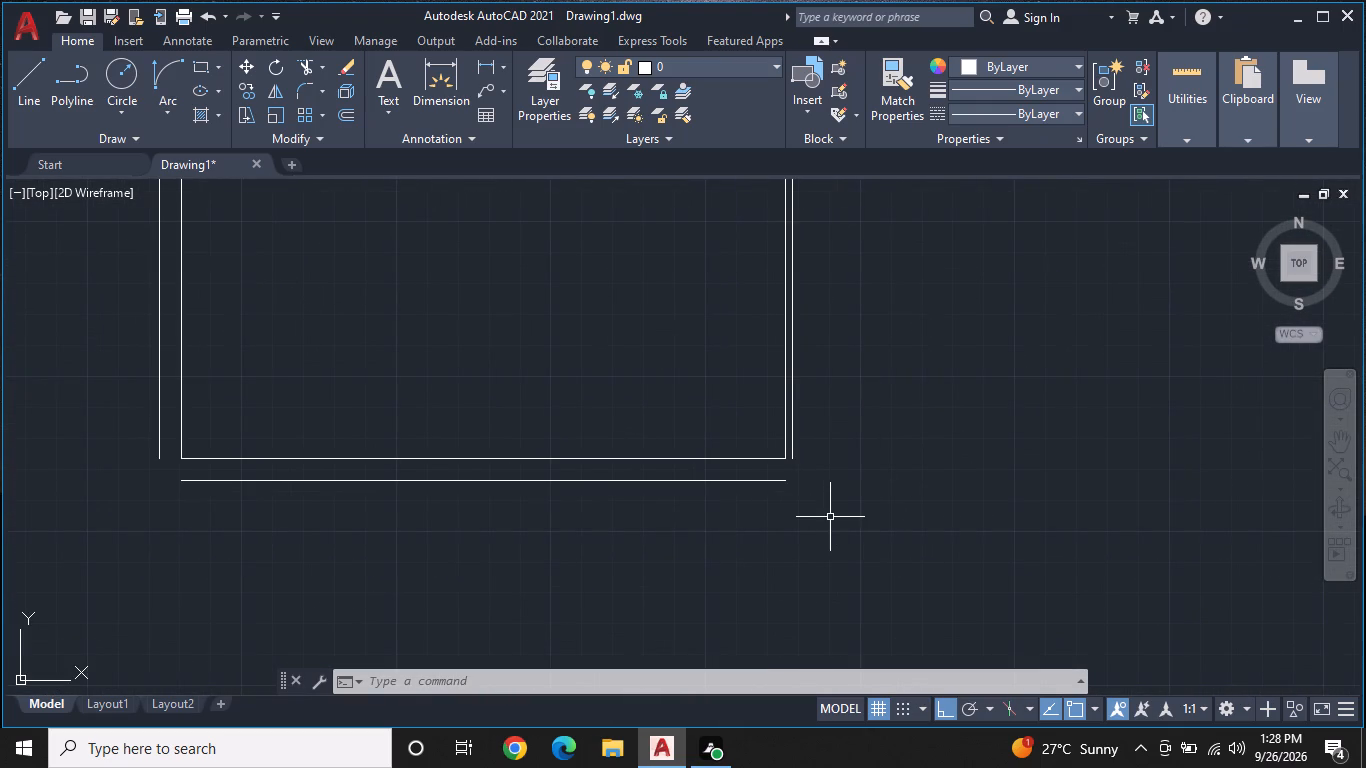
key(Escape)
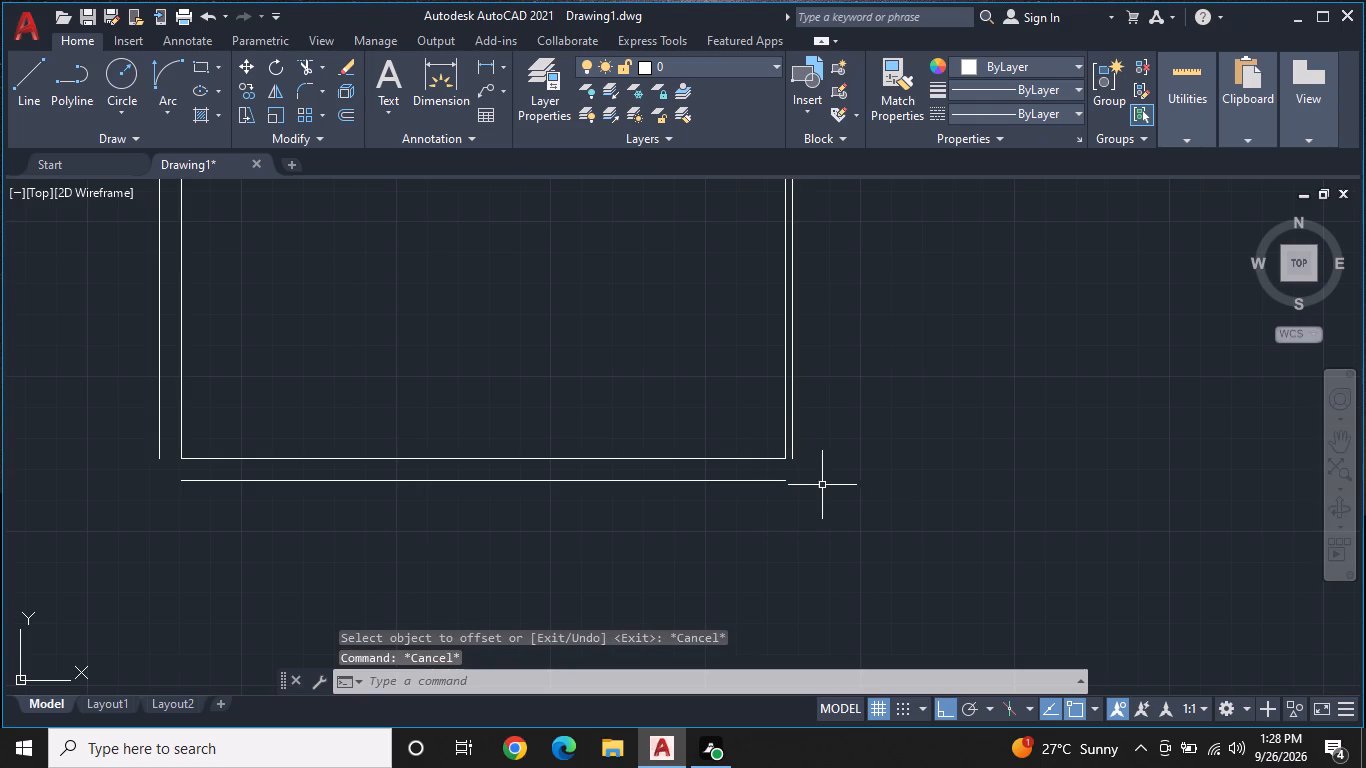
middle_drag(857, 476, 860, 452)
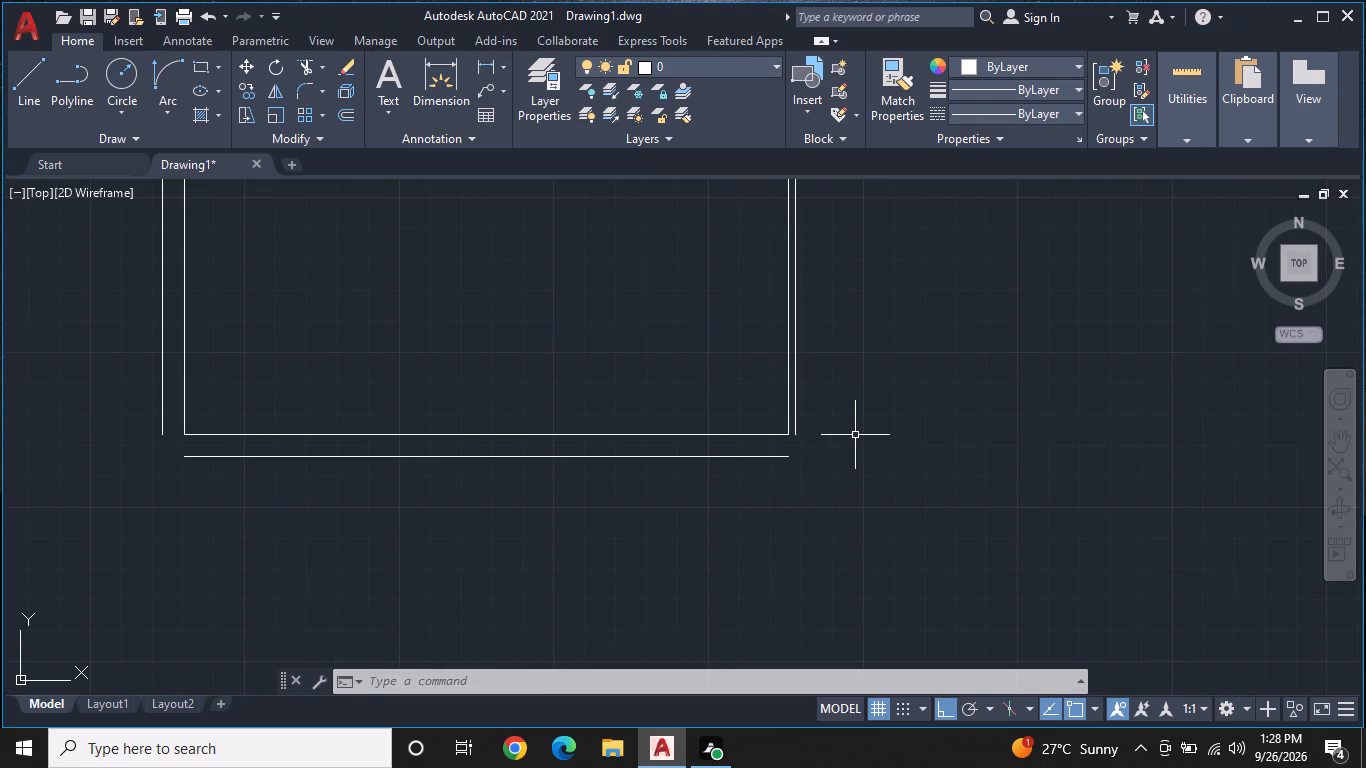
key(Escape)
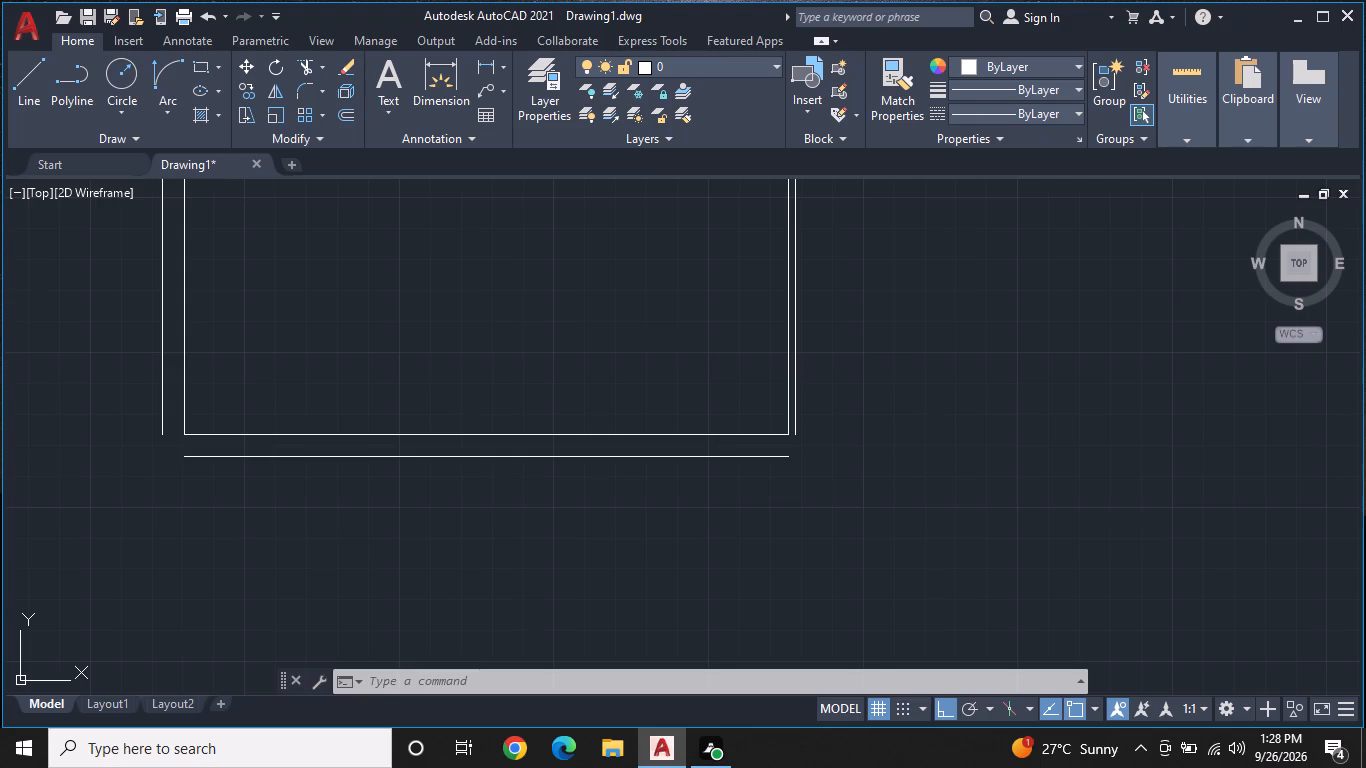
Draw a short line joining the lower room's outer and inner bottom wall lines at their right ends.
middle_drag(855, 427, 877, 410)
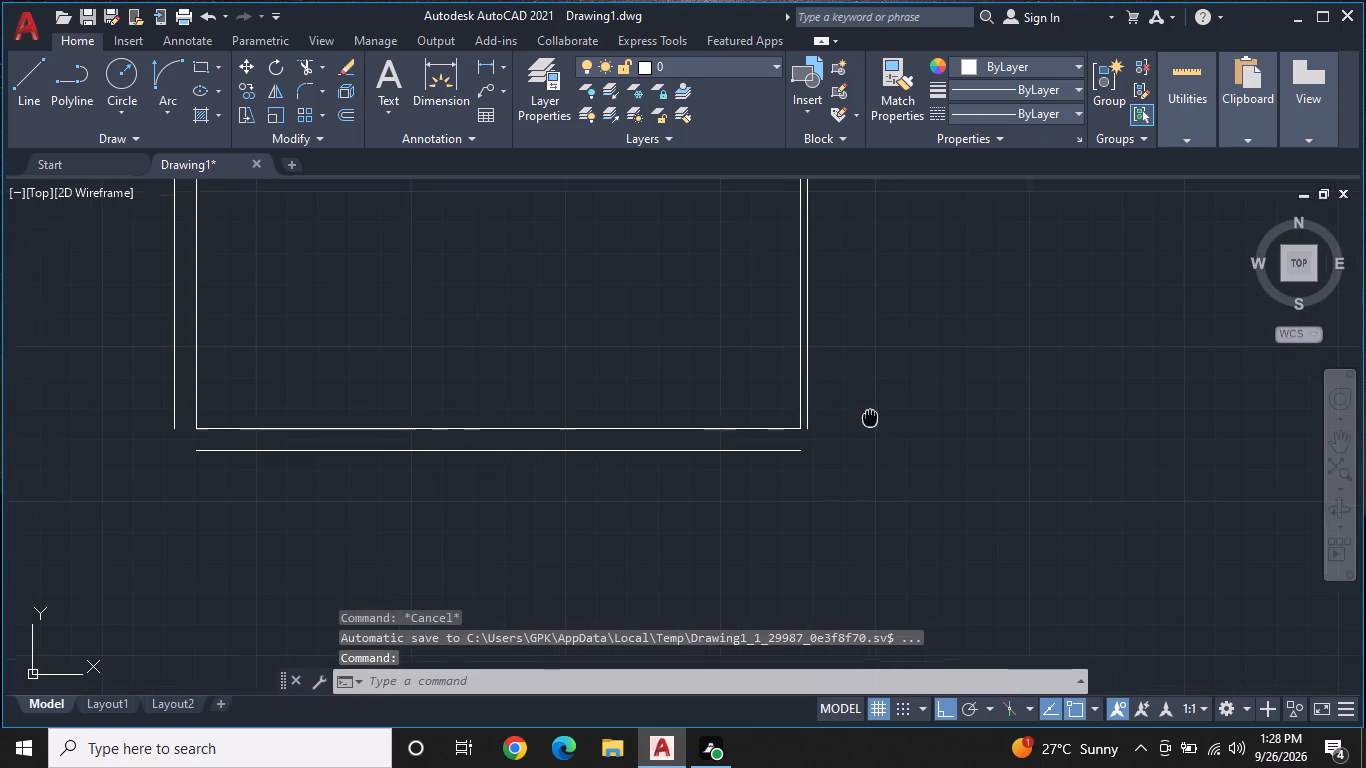
middle_drag(877, 410, 889, 396)
text(L)
key(space)
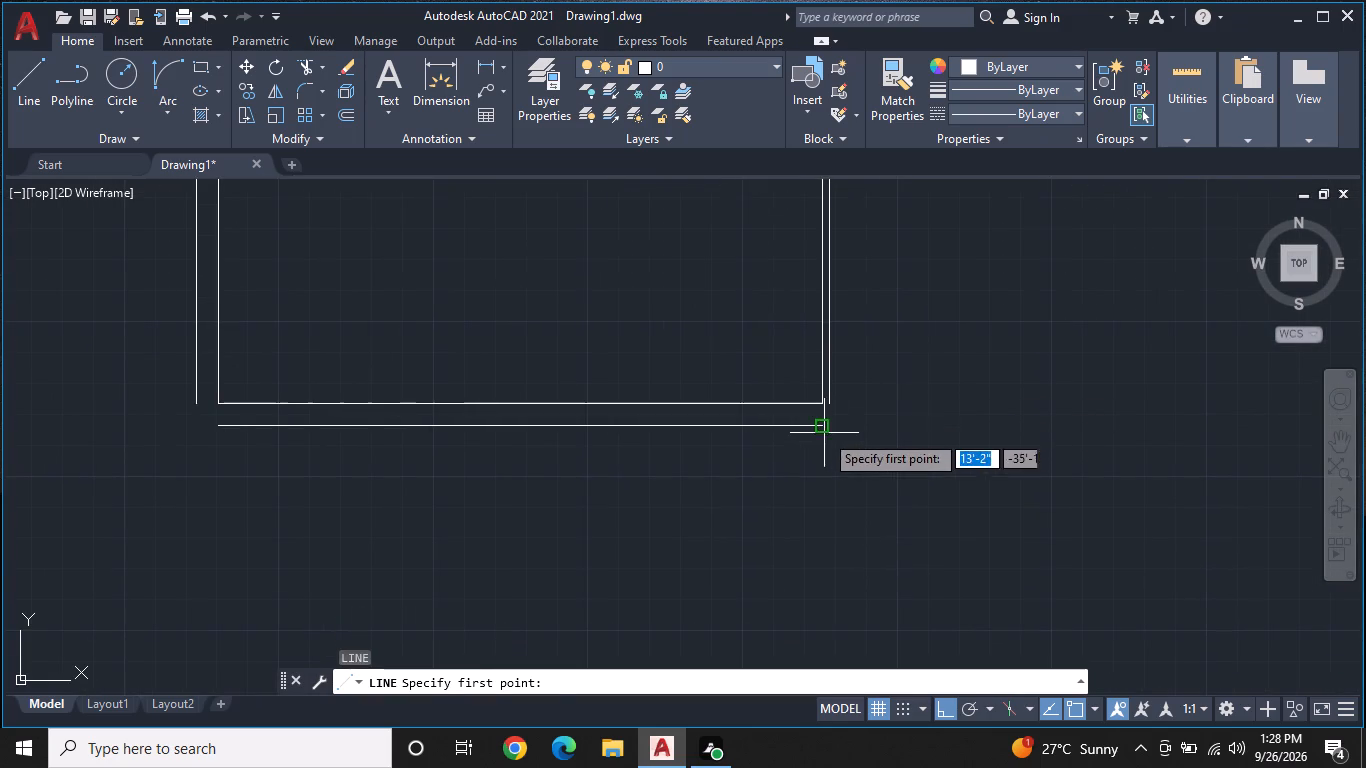
click(824, 422)
click(823, 401)
key(Escape)
Draw a line from the outer right wall line's lower end 9" down, turning 3" left to the outer bottom wall line.
scroll(853, 417, up, 1)
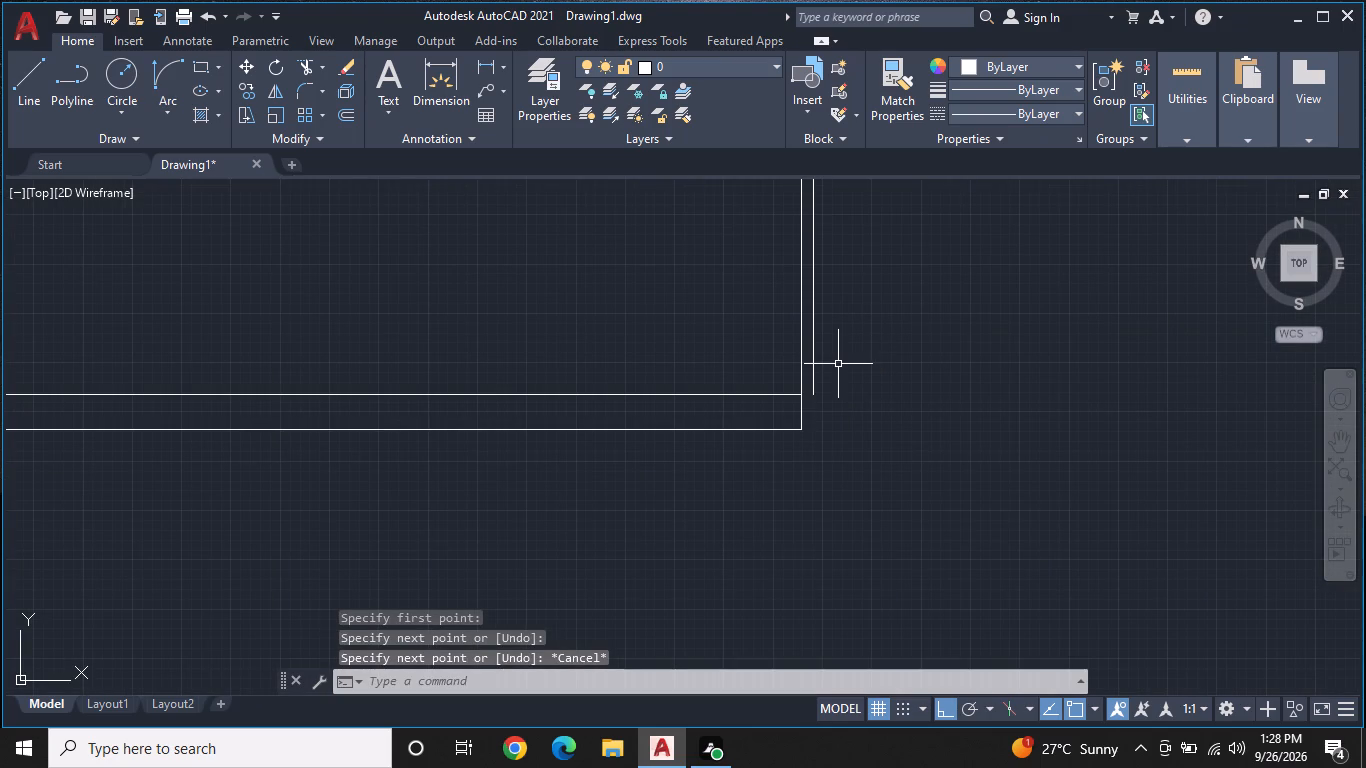
text(L)
key(space)
click(818, 396)
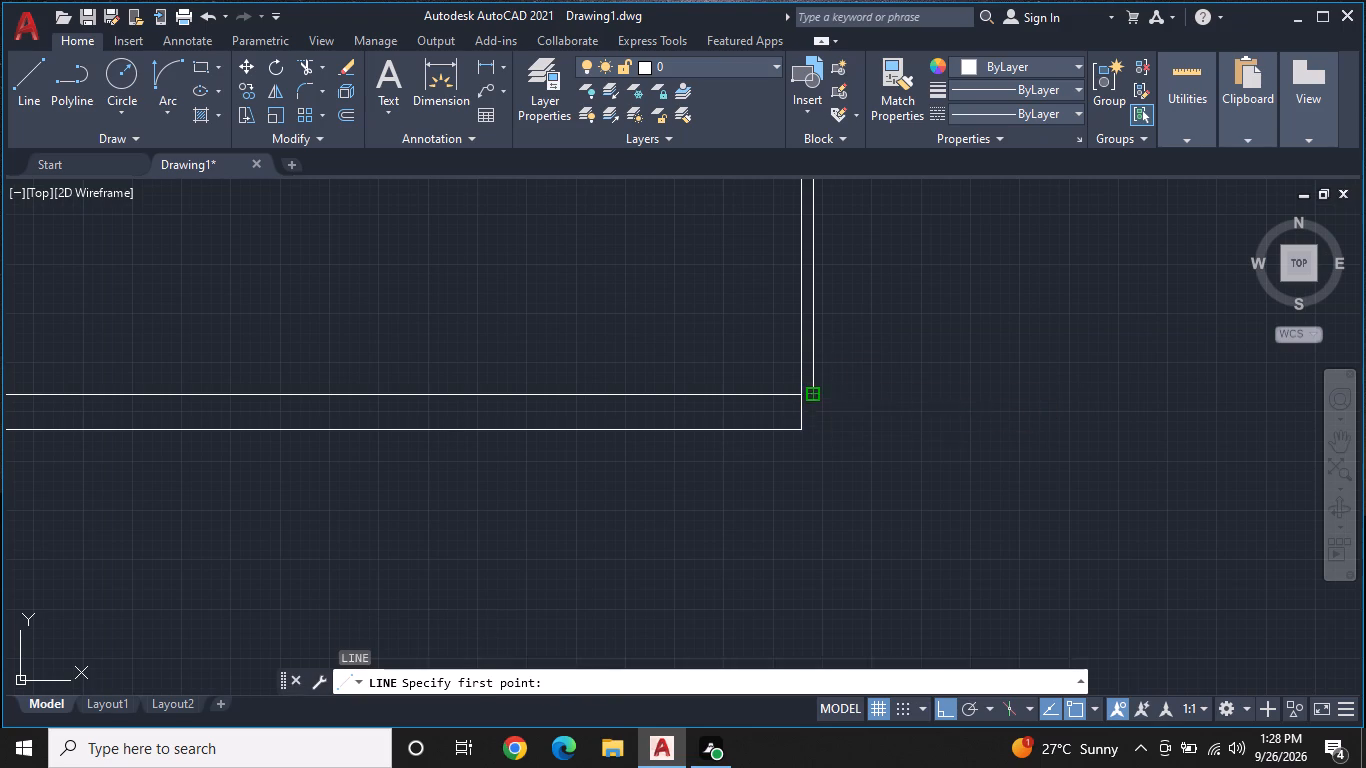
scroll(824, 435, up, 2)
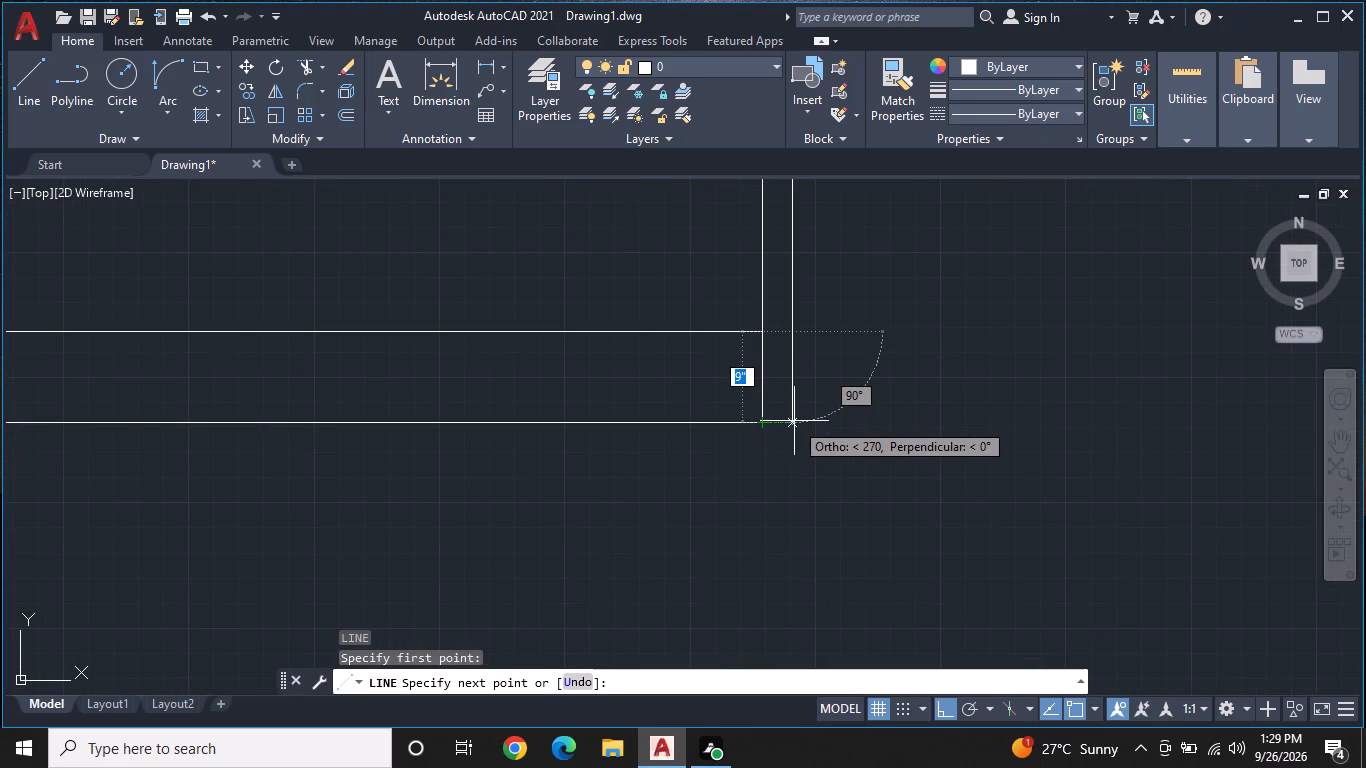
click(794, 424)
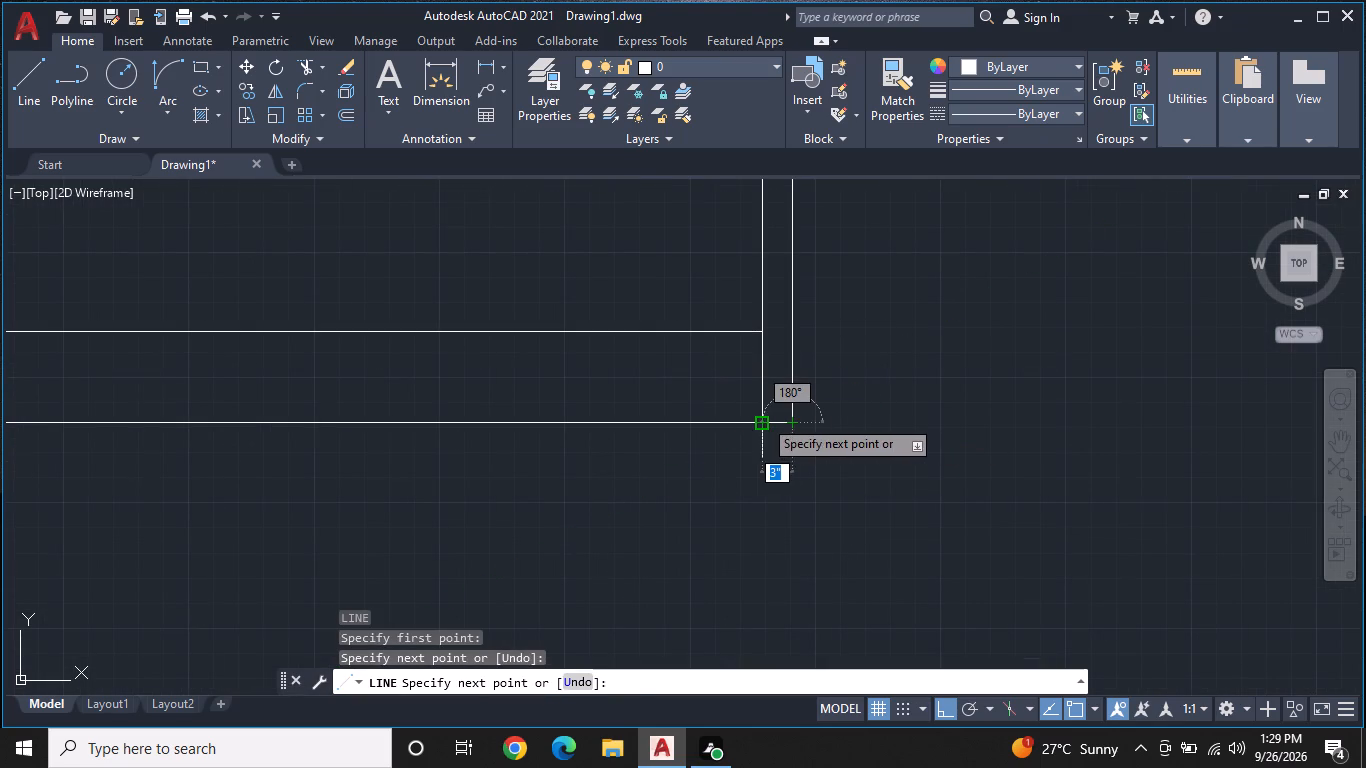
click(763, 418)
key(Escape)
Draw a 7'7" horizontal line rightward from the outer right wall line, level with the lower room's inner bottom wall line.
scroll(889, 378, down, 3)
middle_drag(966, 329, 691, 400)
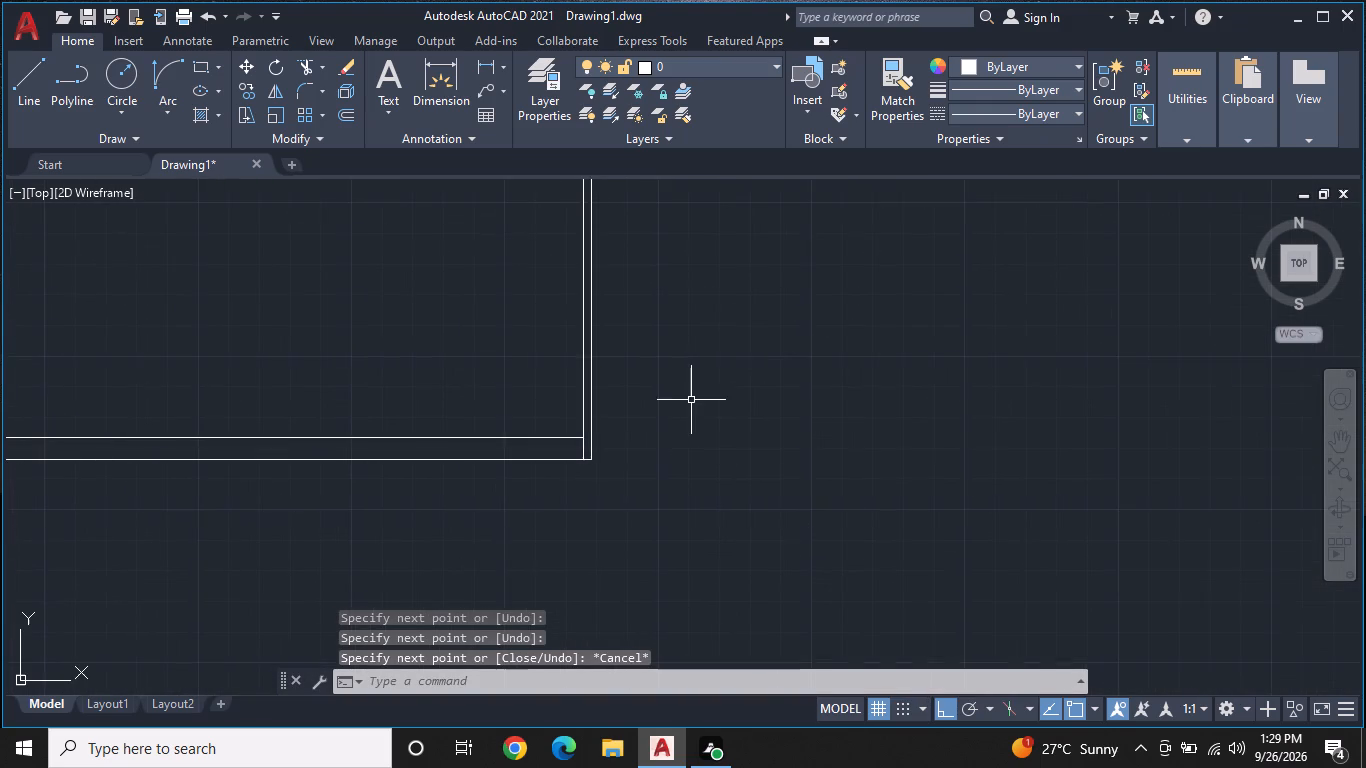
scroll(692, 412, up, 1)
middle_drag(692, 412, 1042, 370)
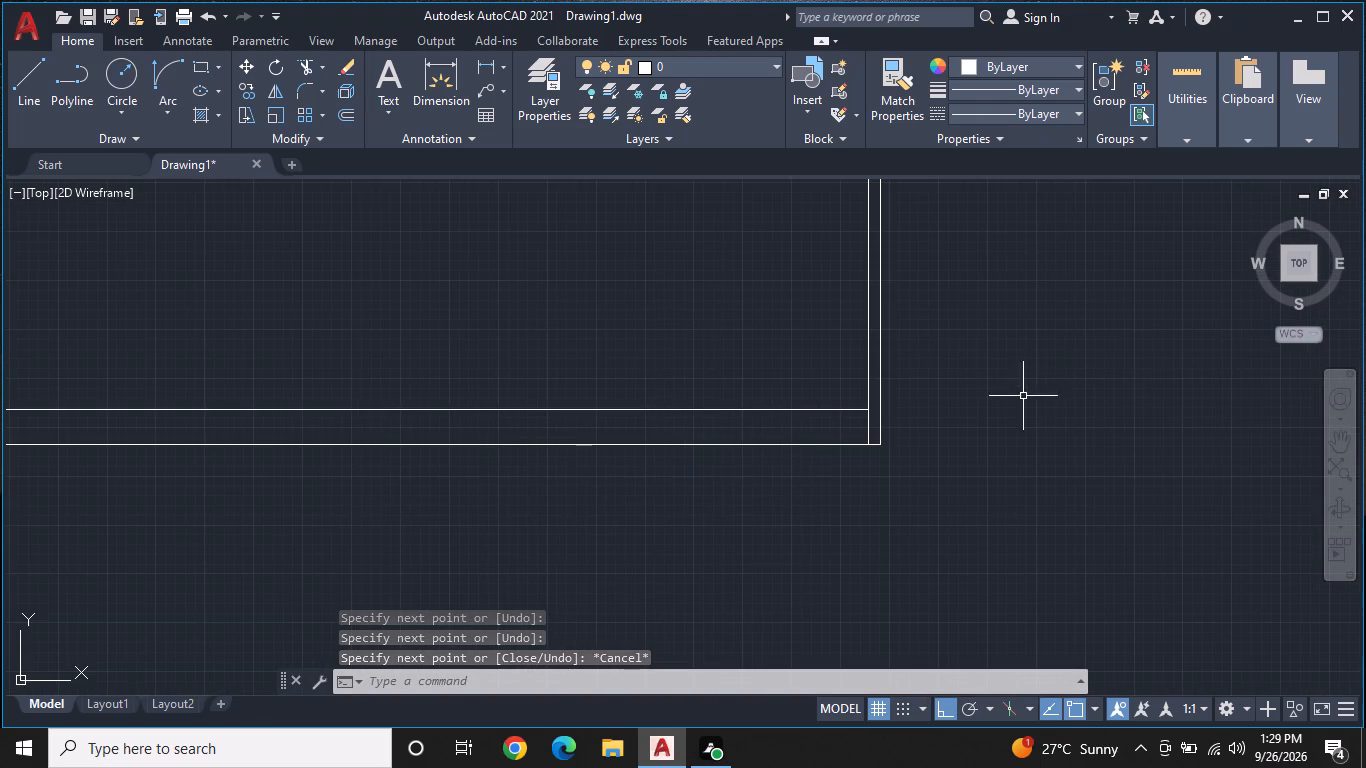
text(L)
key(space)
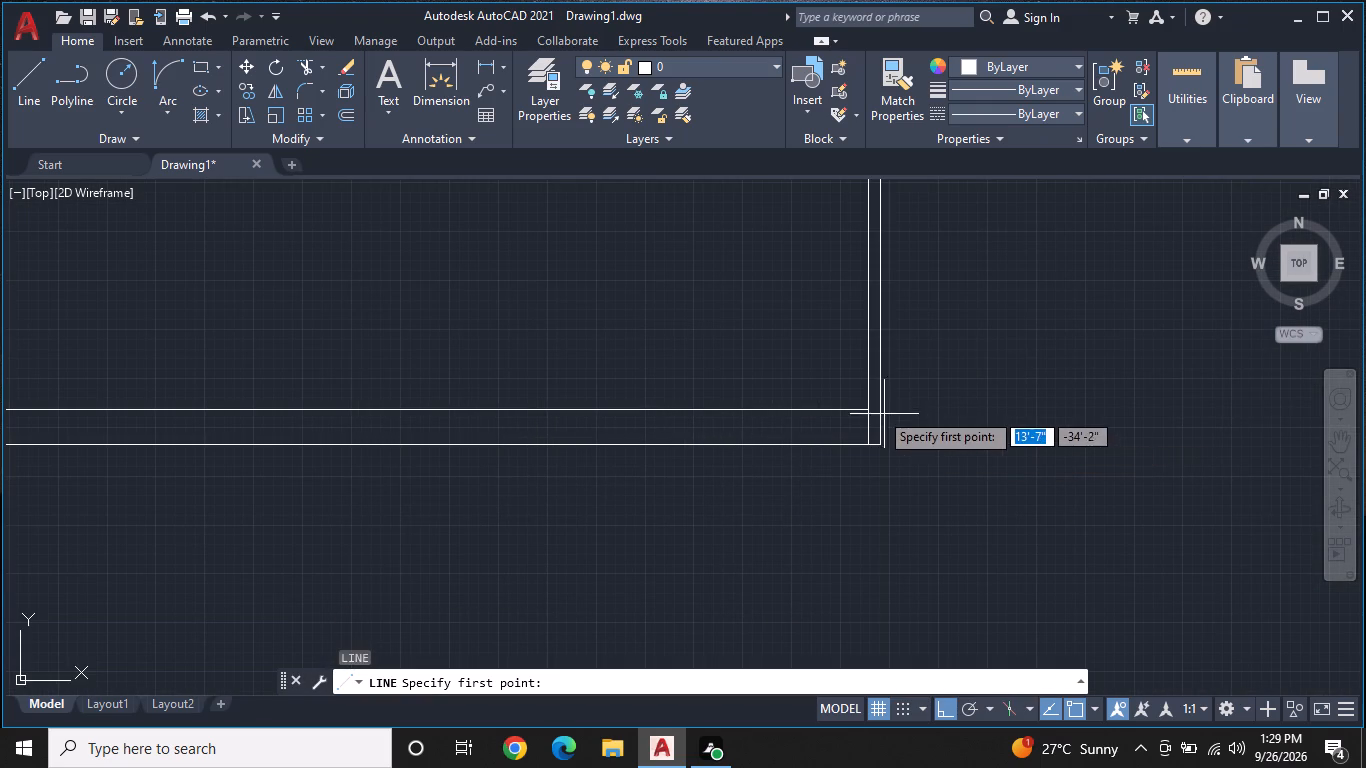
scroll(881, 415, up, 3)
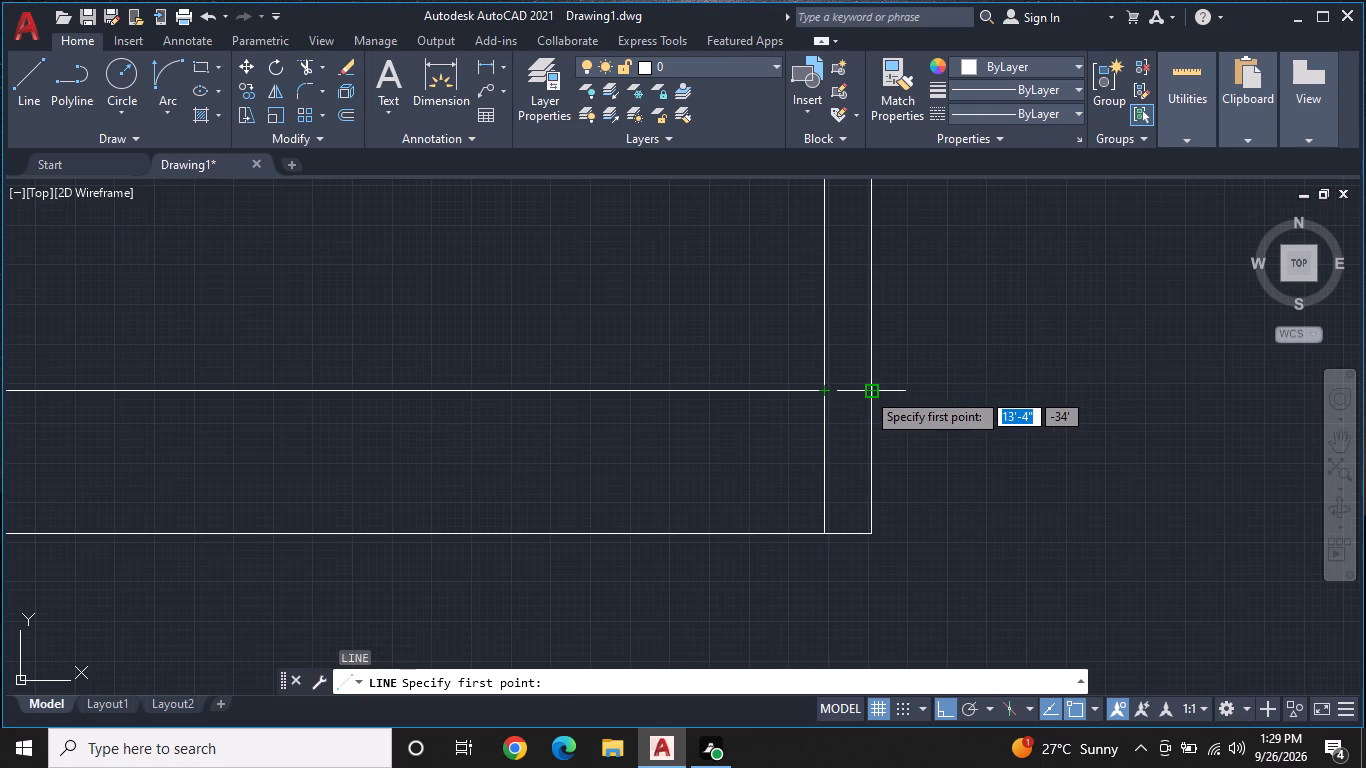
click(866, 391)
scroll(807, 393, up, 7)
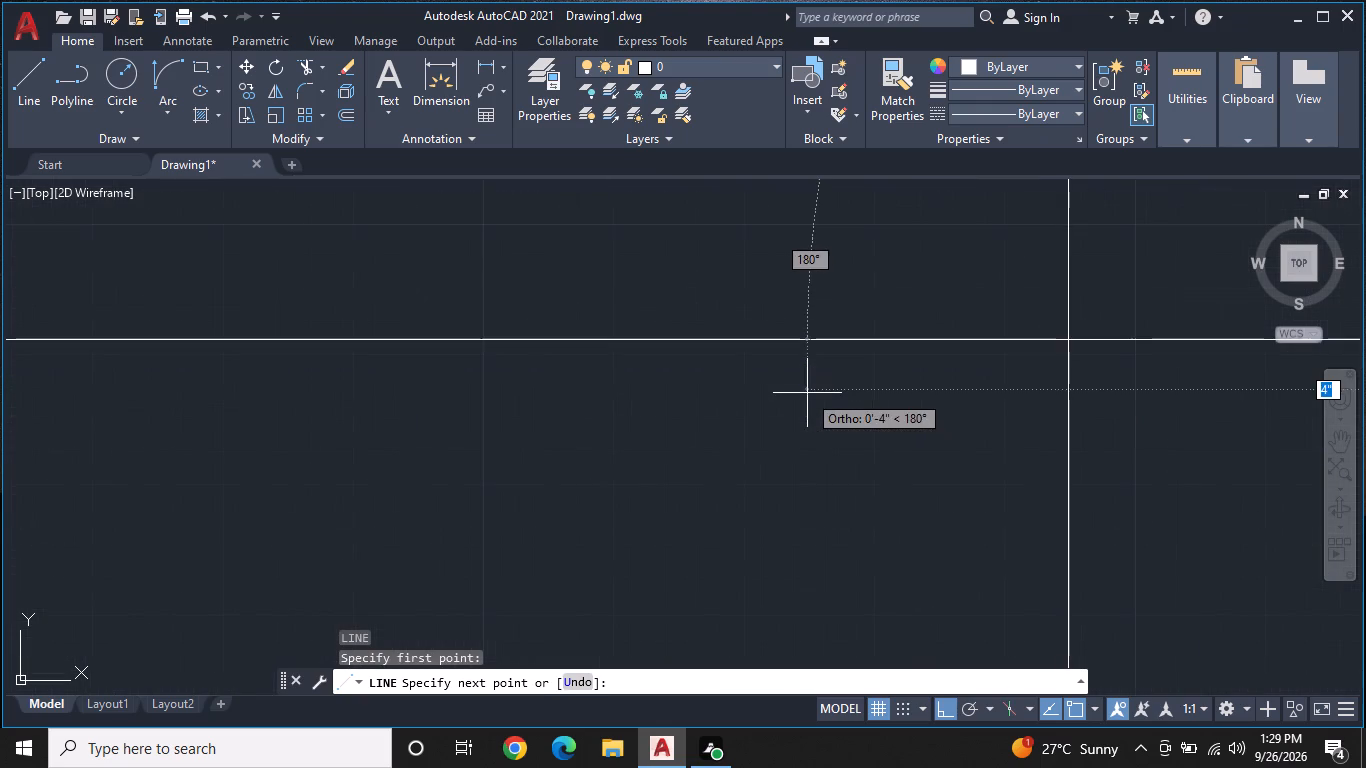
scroll(807, 393, down, 8)
scroll(1155, 405, down, 3)
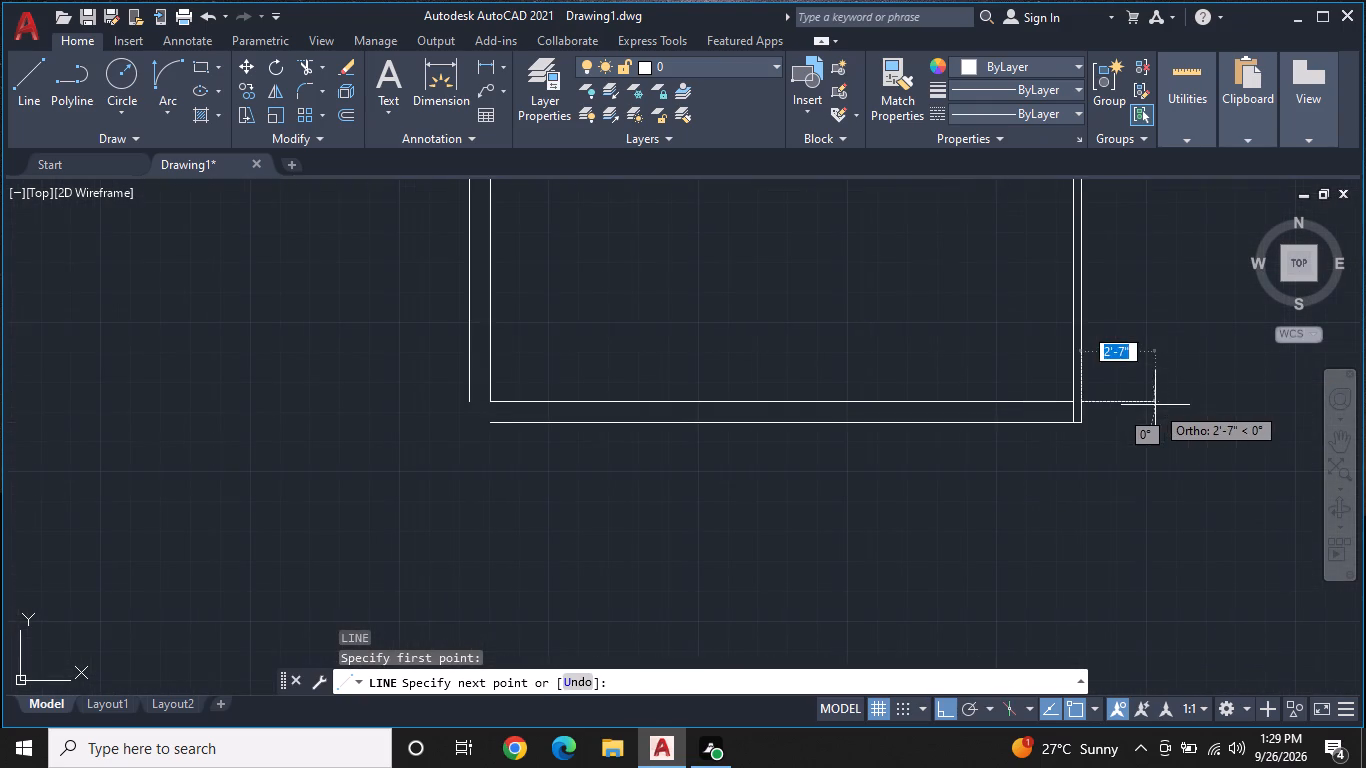
middle_drag(1154, 406, 773, 448)
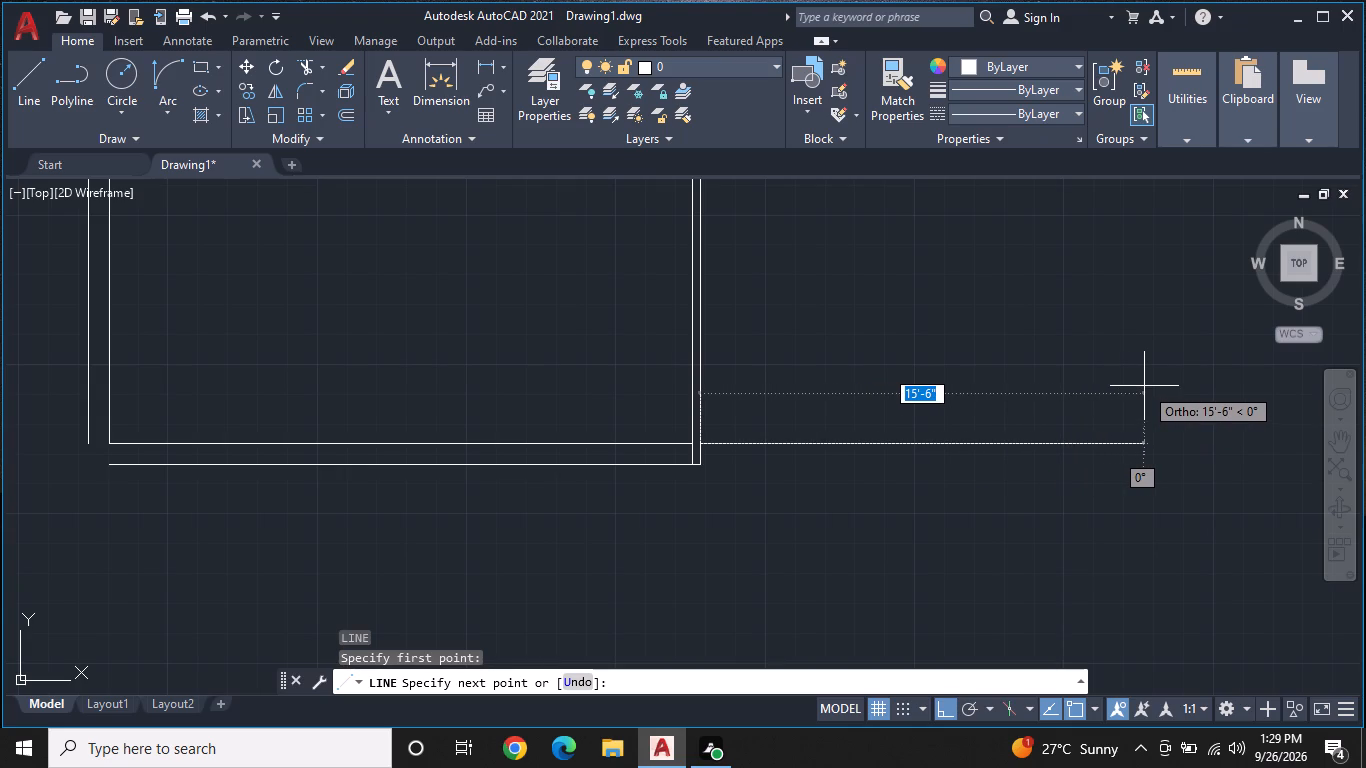
key(7)
text('7)
key(shift+quotedbl)
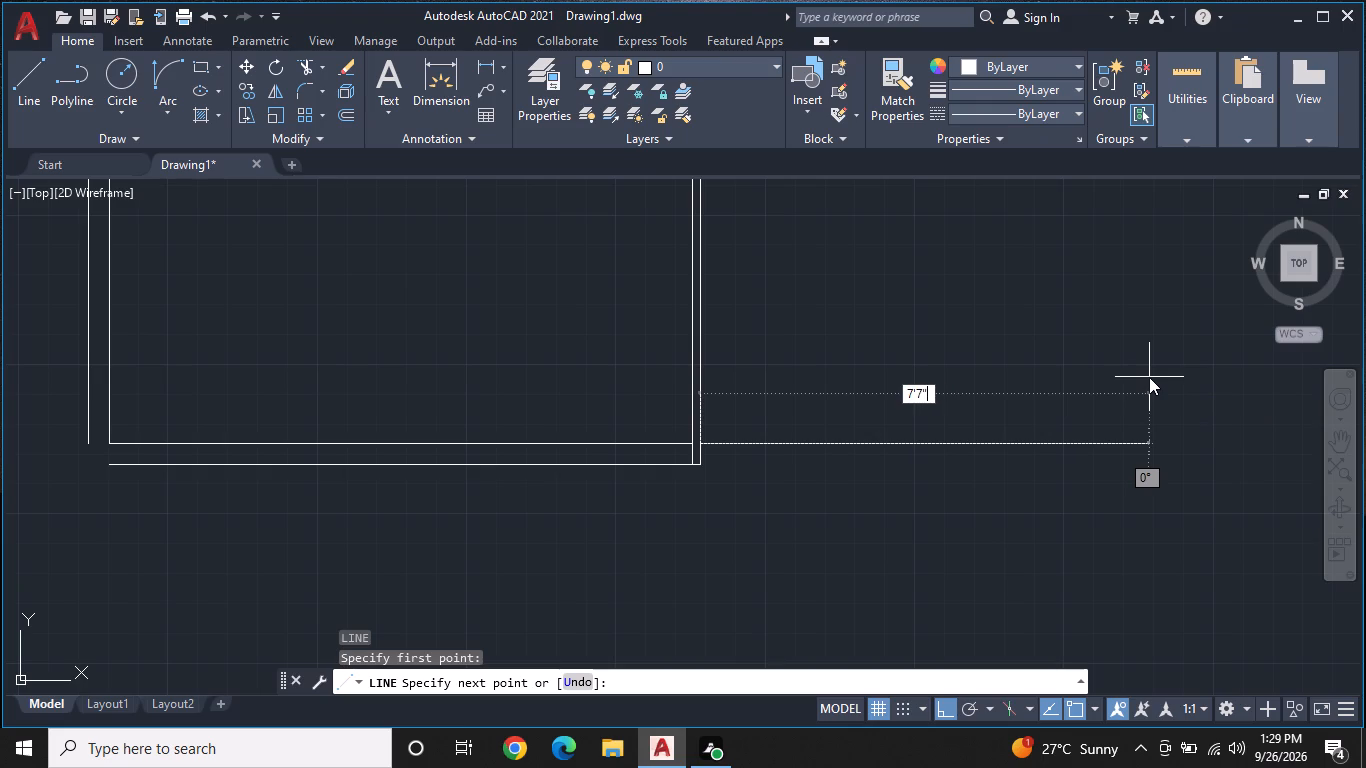
key(Return)
Continue the line about 24'-11" straight up, level with the upper room's inner bottom wall line.
middle_drag(915, 293, 936, 457)
scroll(936, 457, down, 1)
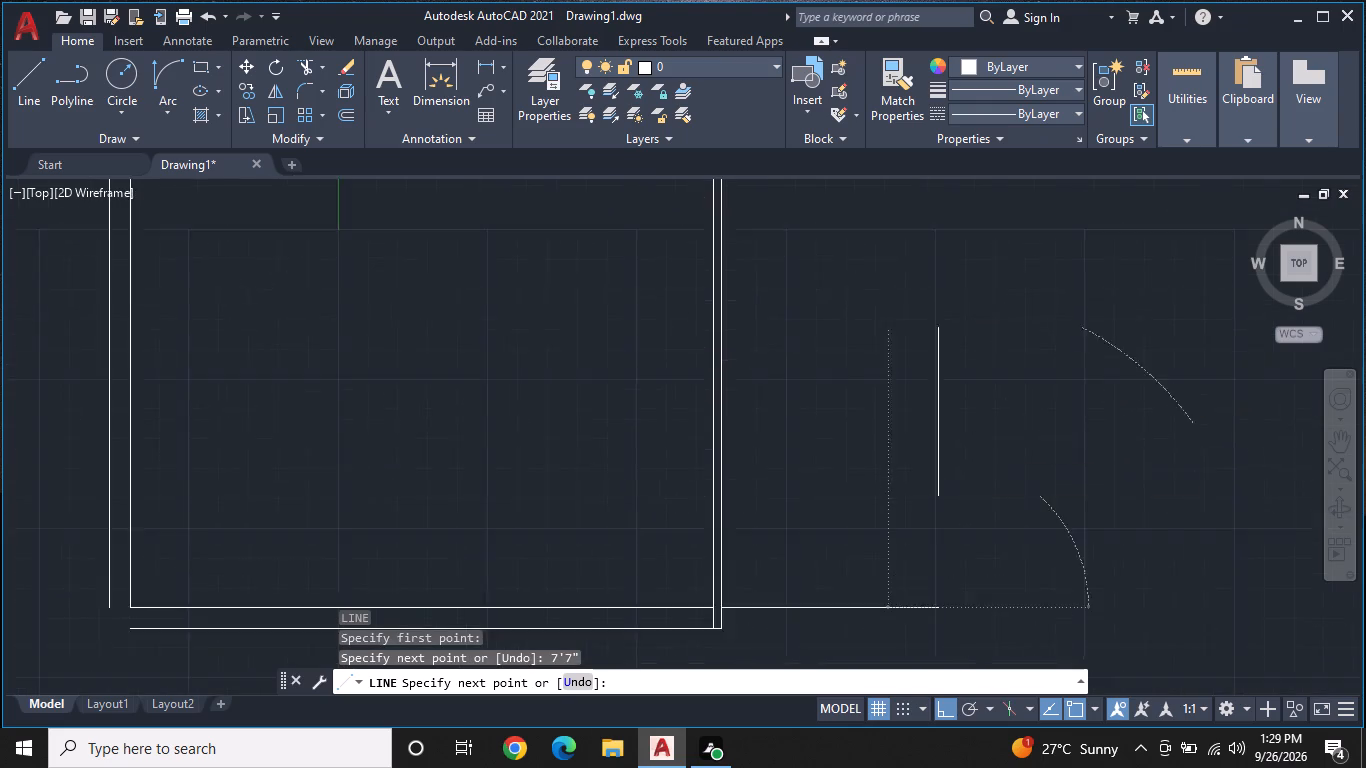
scroll(936, 457, down, 1)
scroll(932, 226, up, 3)
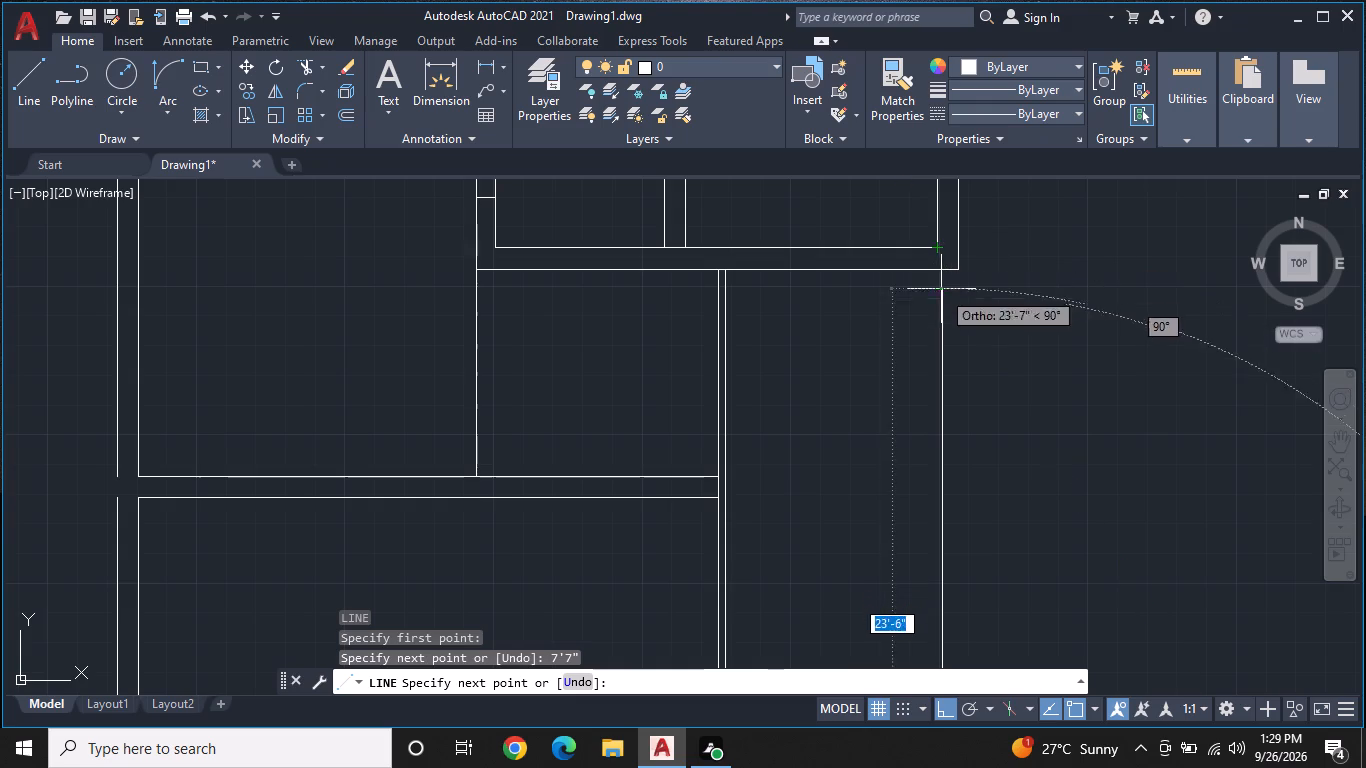
middle_drag(949, 364, 969, 316)
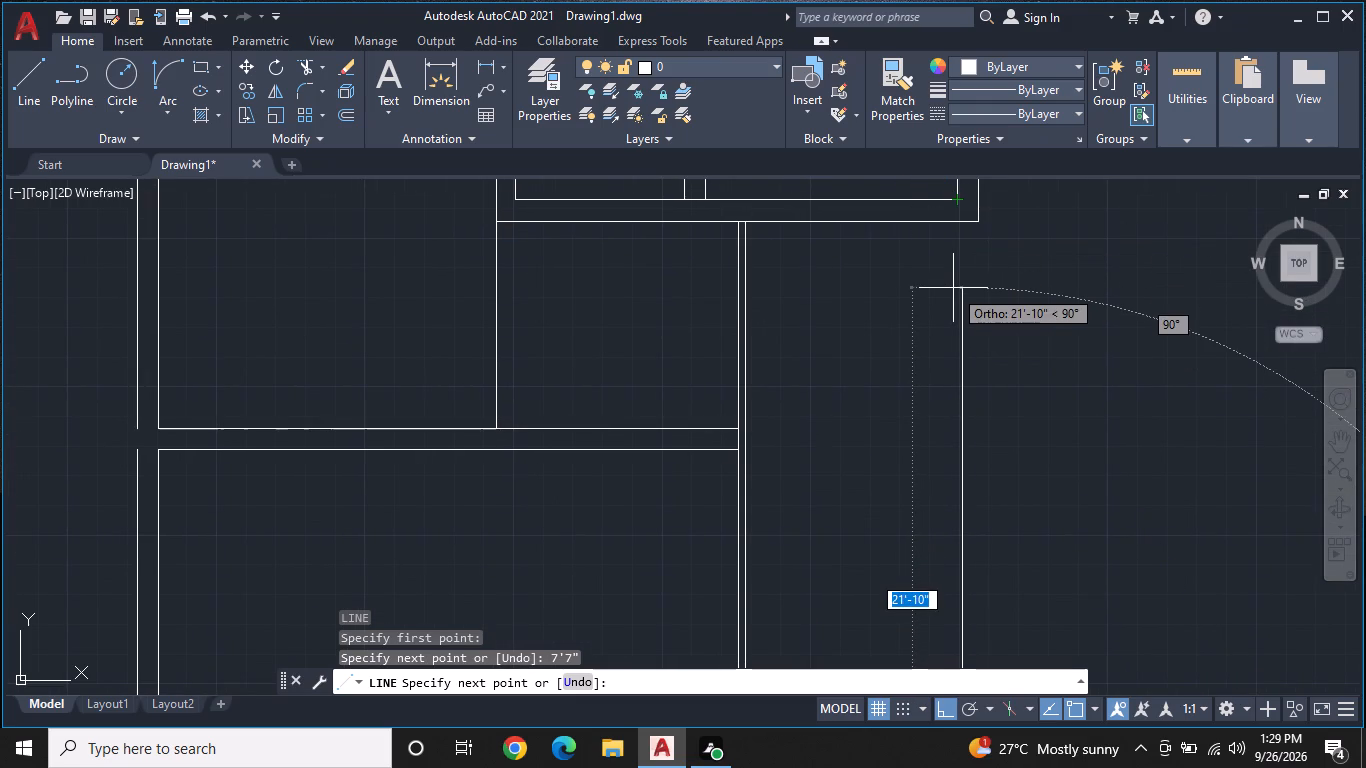
middle_drag(956, 305, 960, 409)
scroll(963, 386, up, 1)
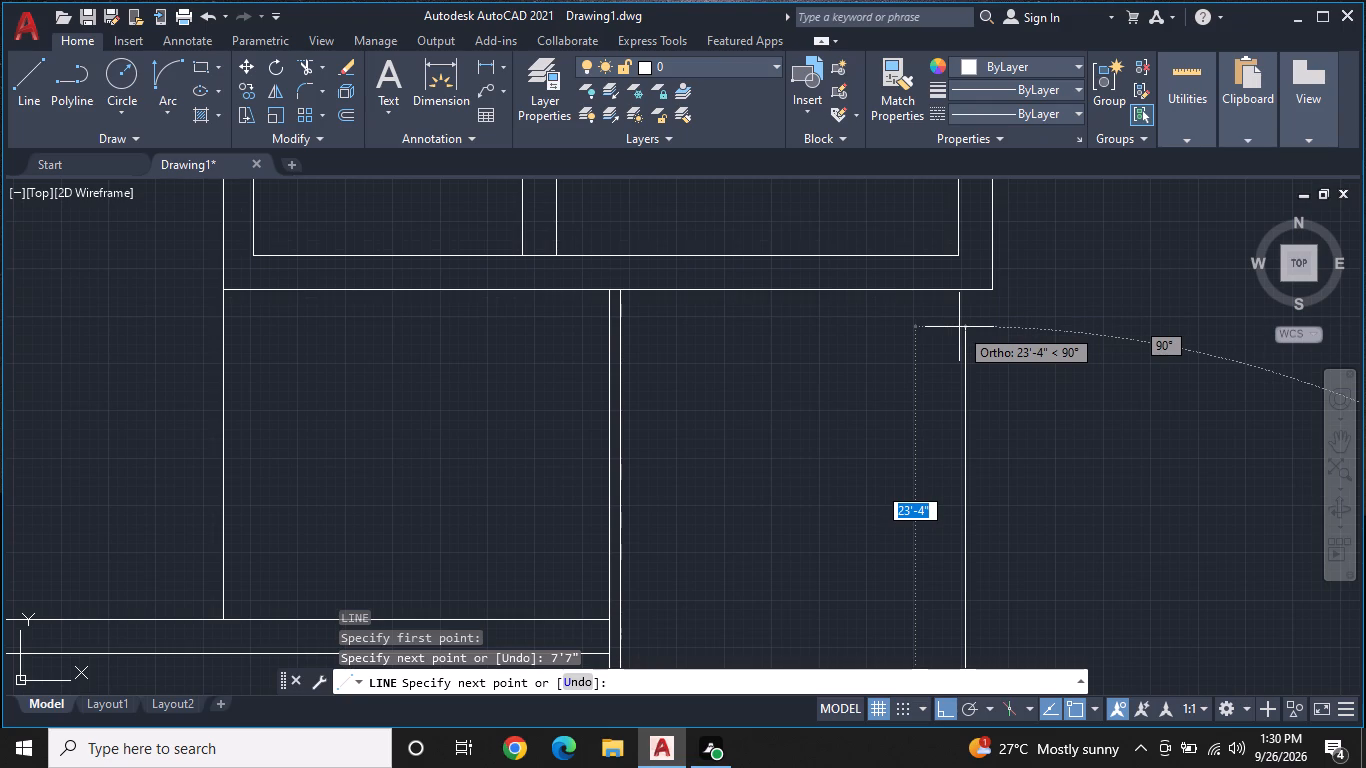
middle_drag(959, 327, 991, 284)
scroll(953, 362, down, 1)
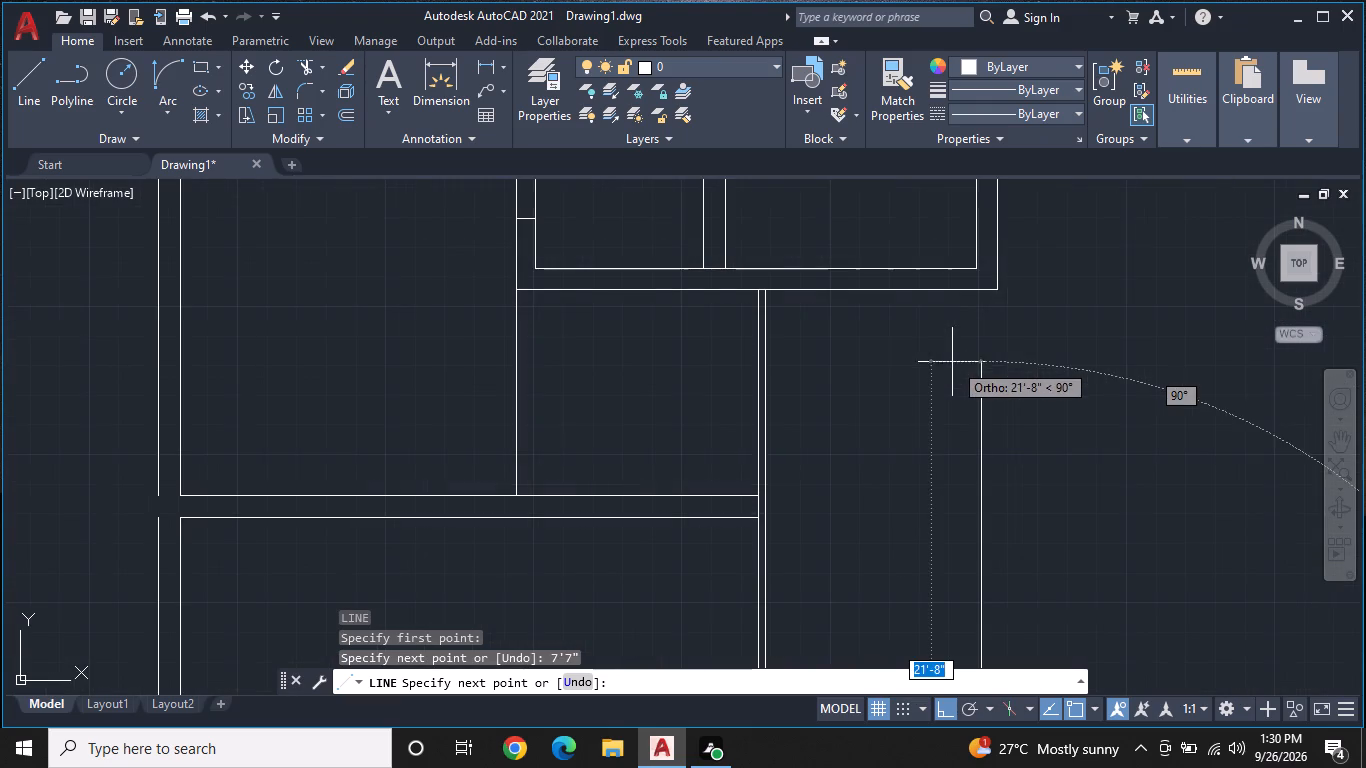
middle_drag(960, 320, 979, 282)
scroll(998, 237, up, 1)
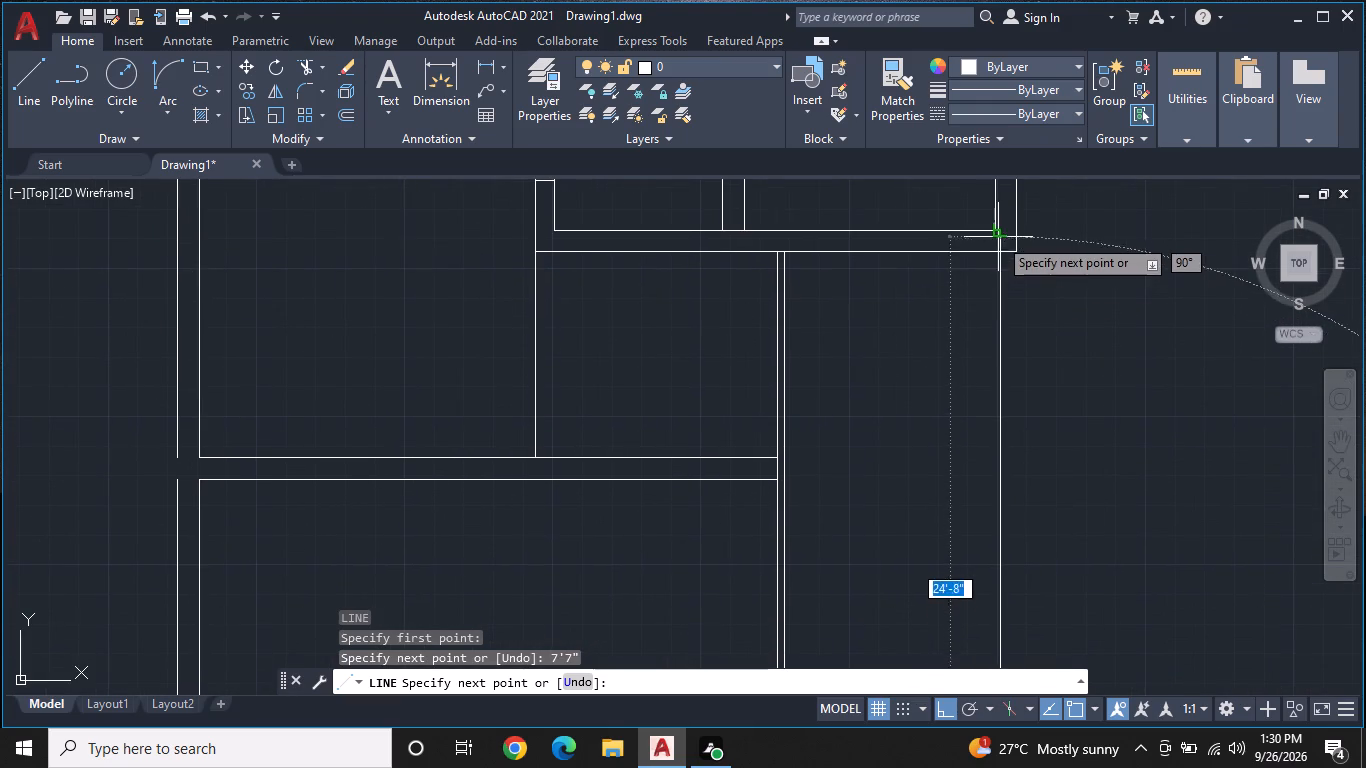
scroll(998, 237, up, 2)
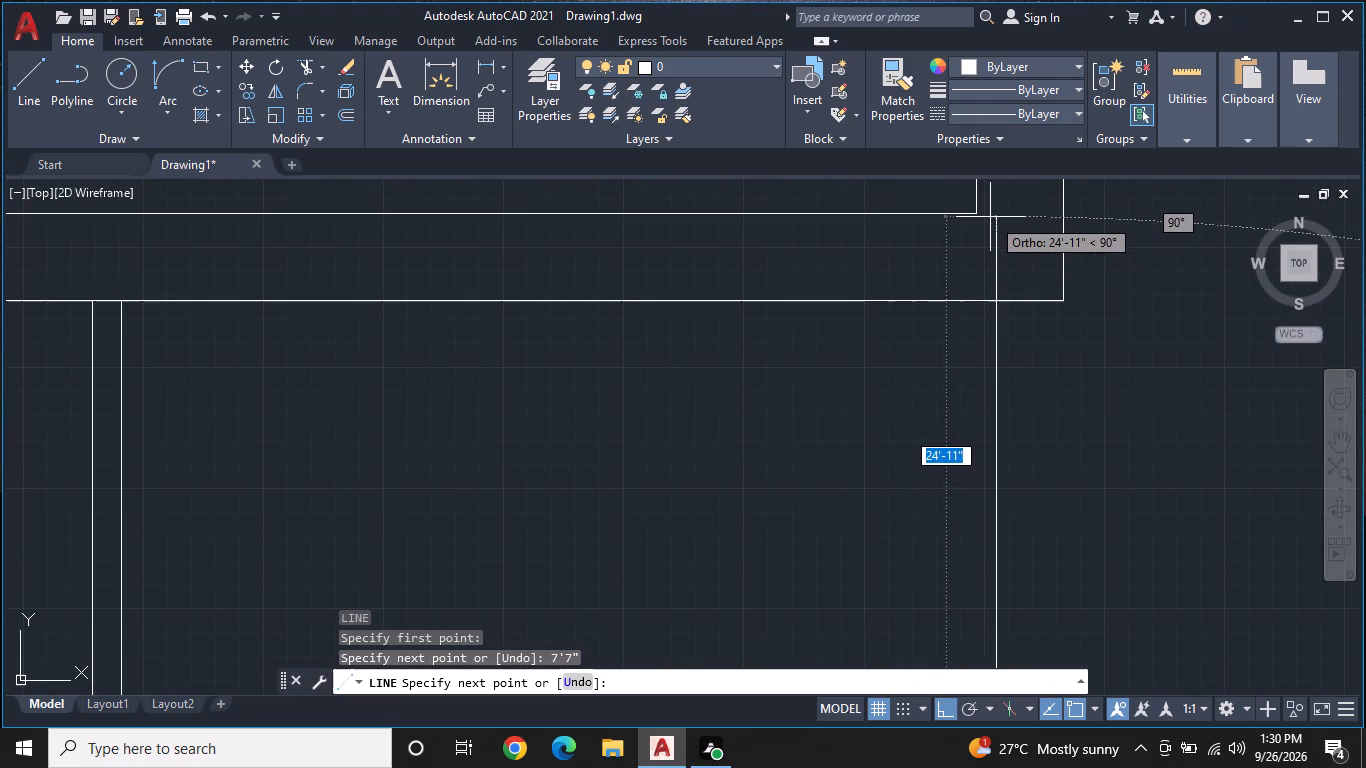
middle_drag(995, 212, 996, 350)
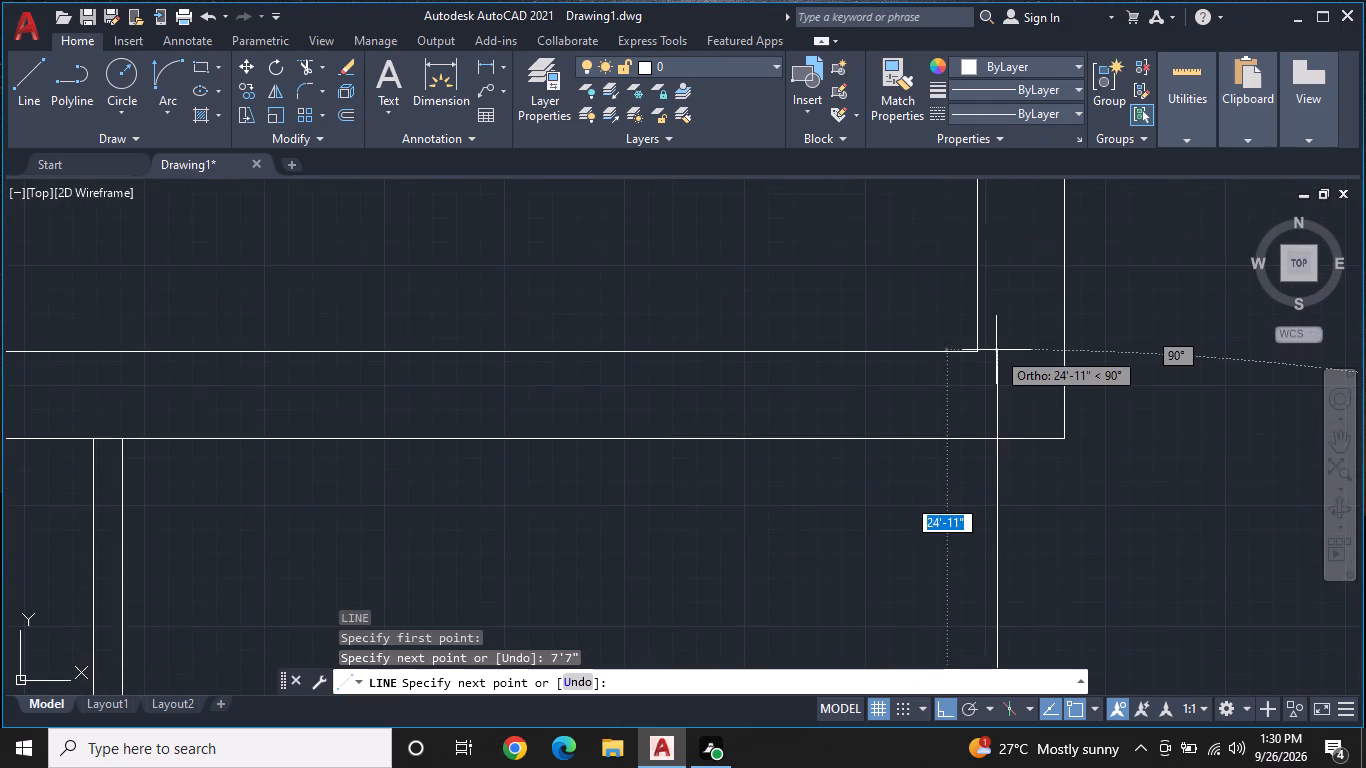
scroll(996, 350, up, 1)
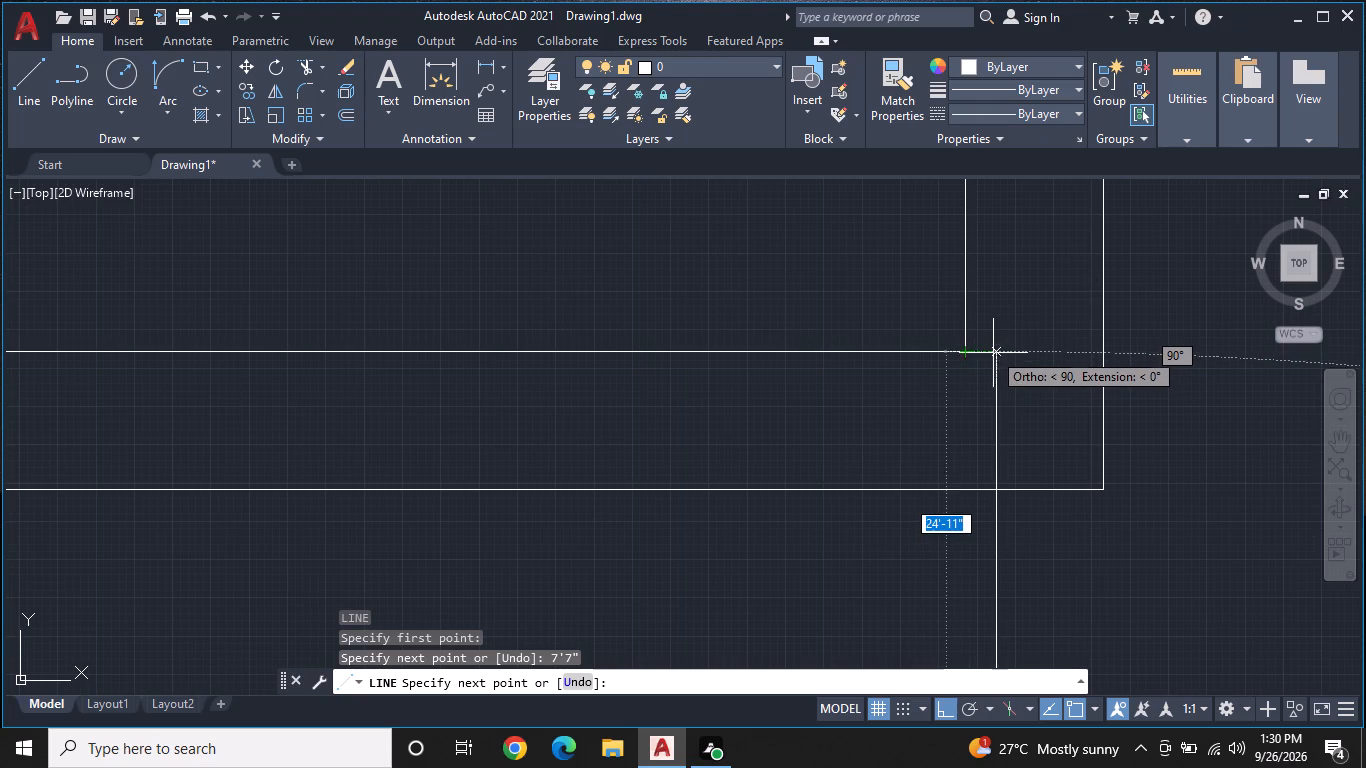
click(996, 352)
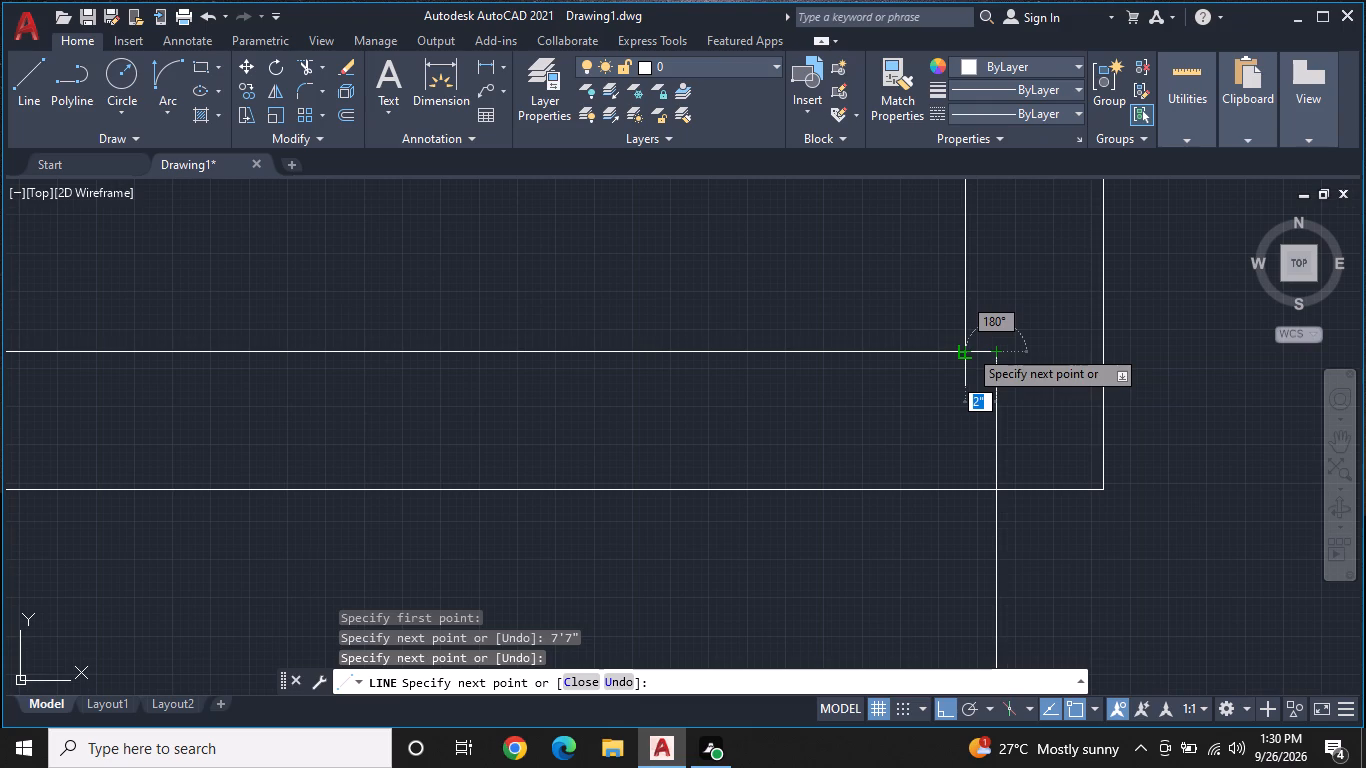
key(Escape)
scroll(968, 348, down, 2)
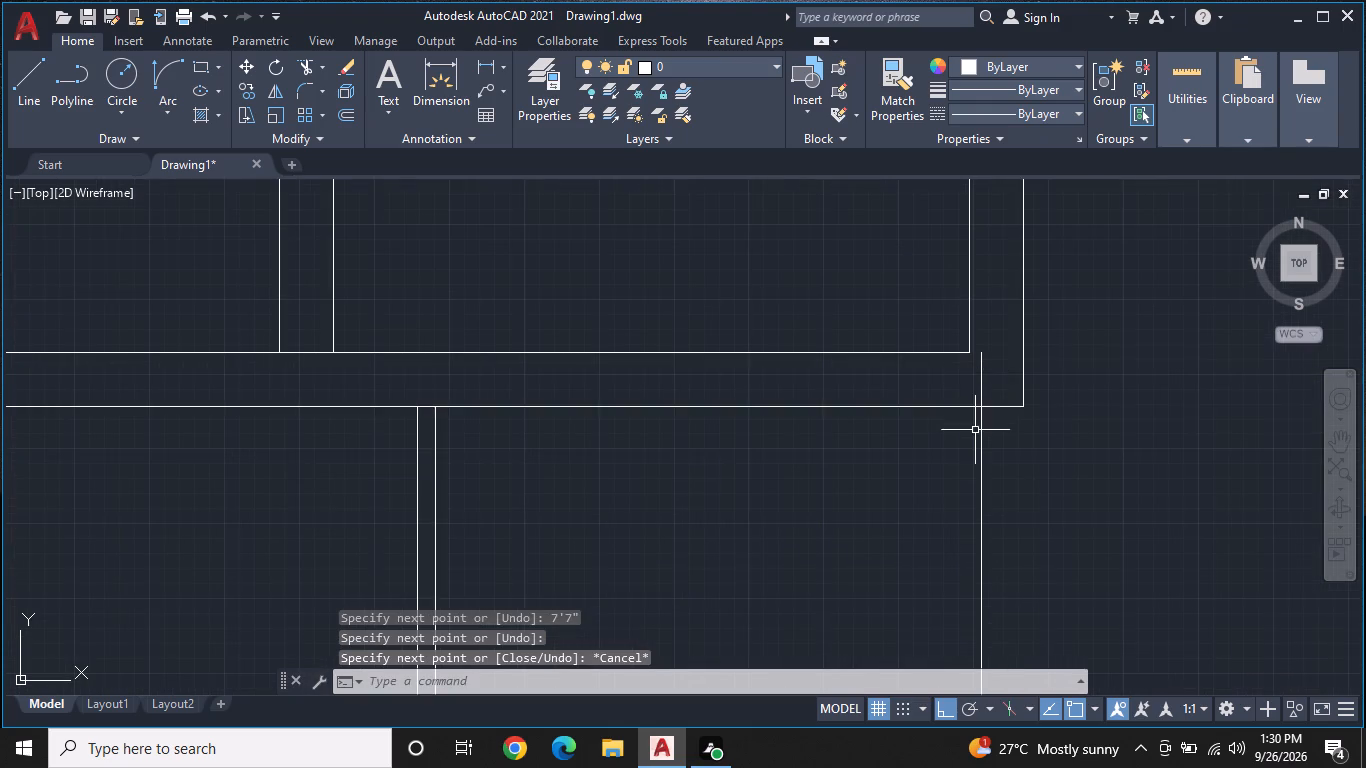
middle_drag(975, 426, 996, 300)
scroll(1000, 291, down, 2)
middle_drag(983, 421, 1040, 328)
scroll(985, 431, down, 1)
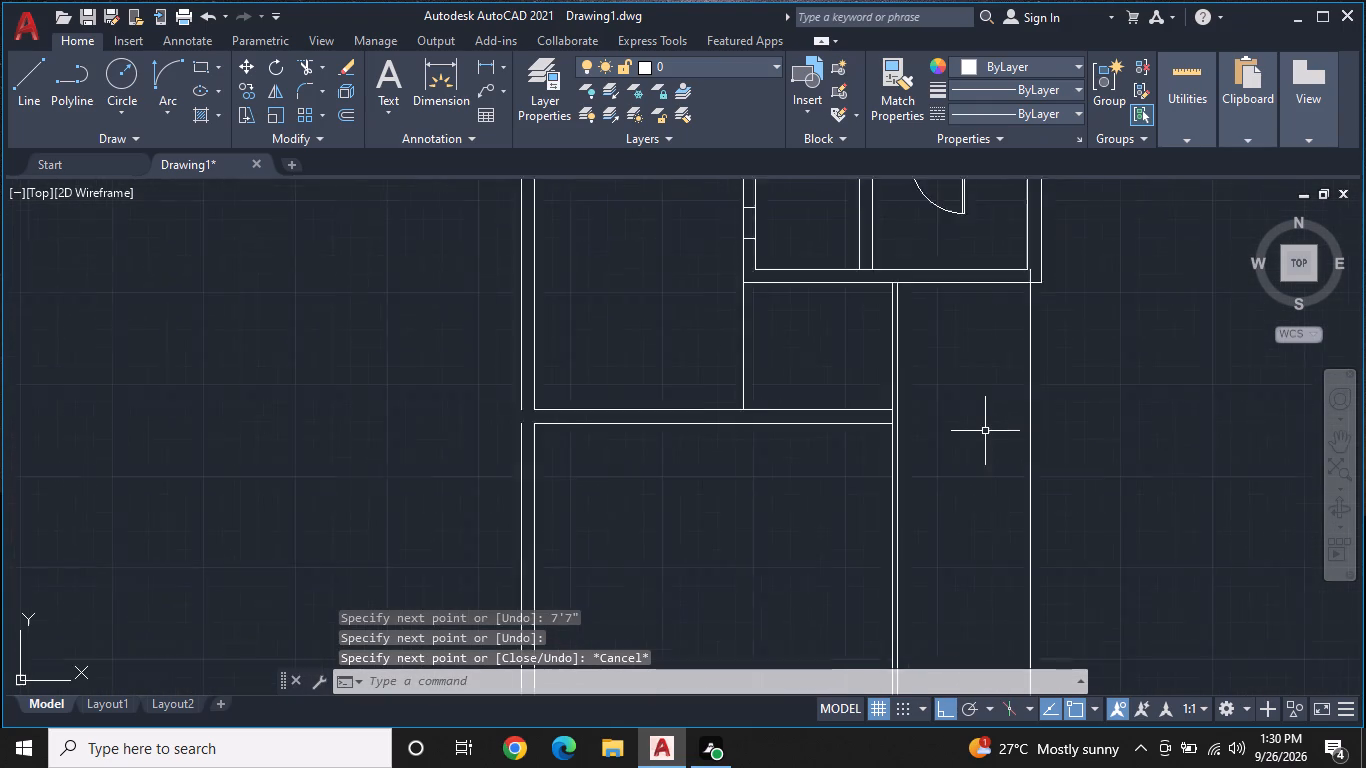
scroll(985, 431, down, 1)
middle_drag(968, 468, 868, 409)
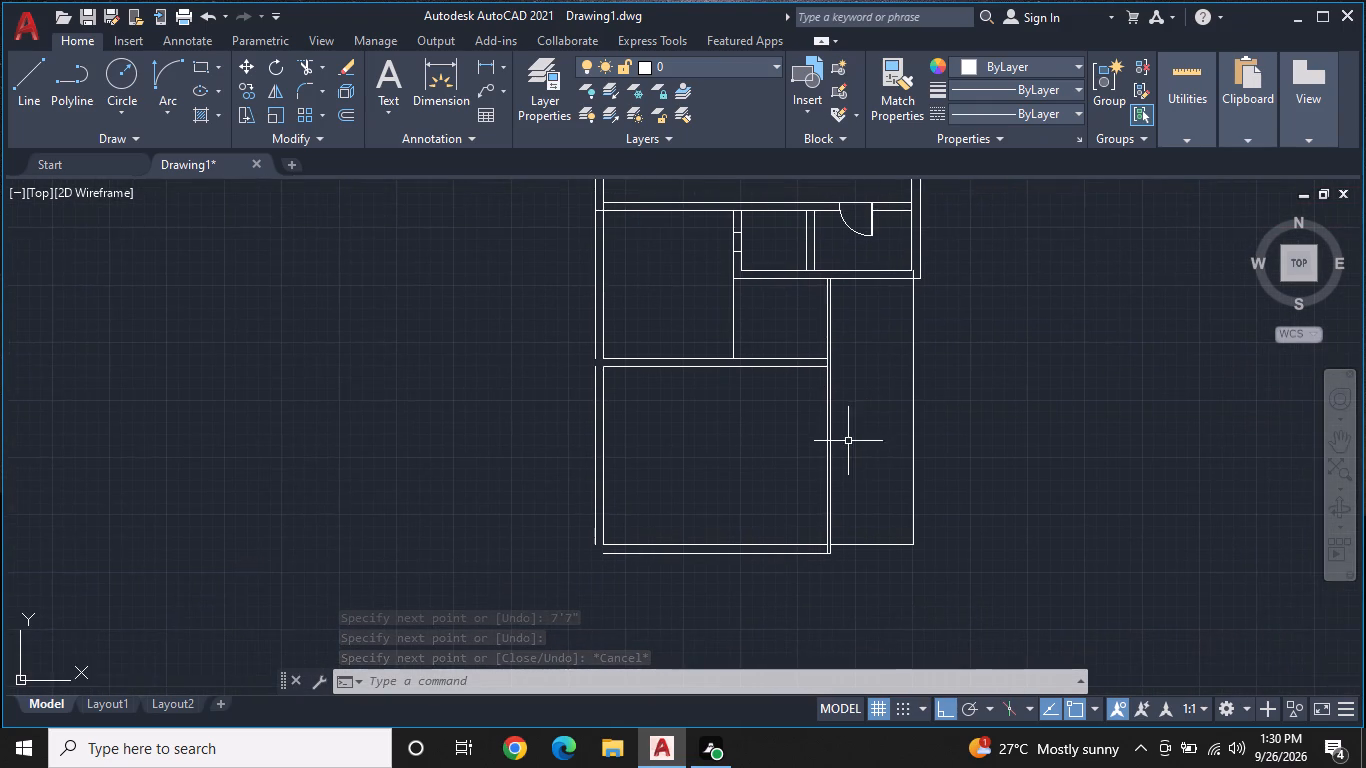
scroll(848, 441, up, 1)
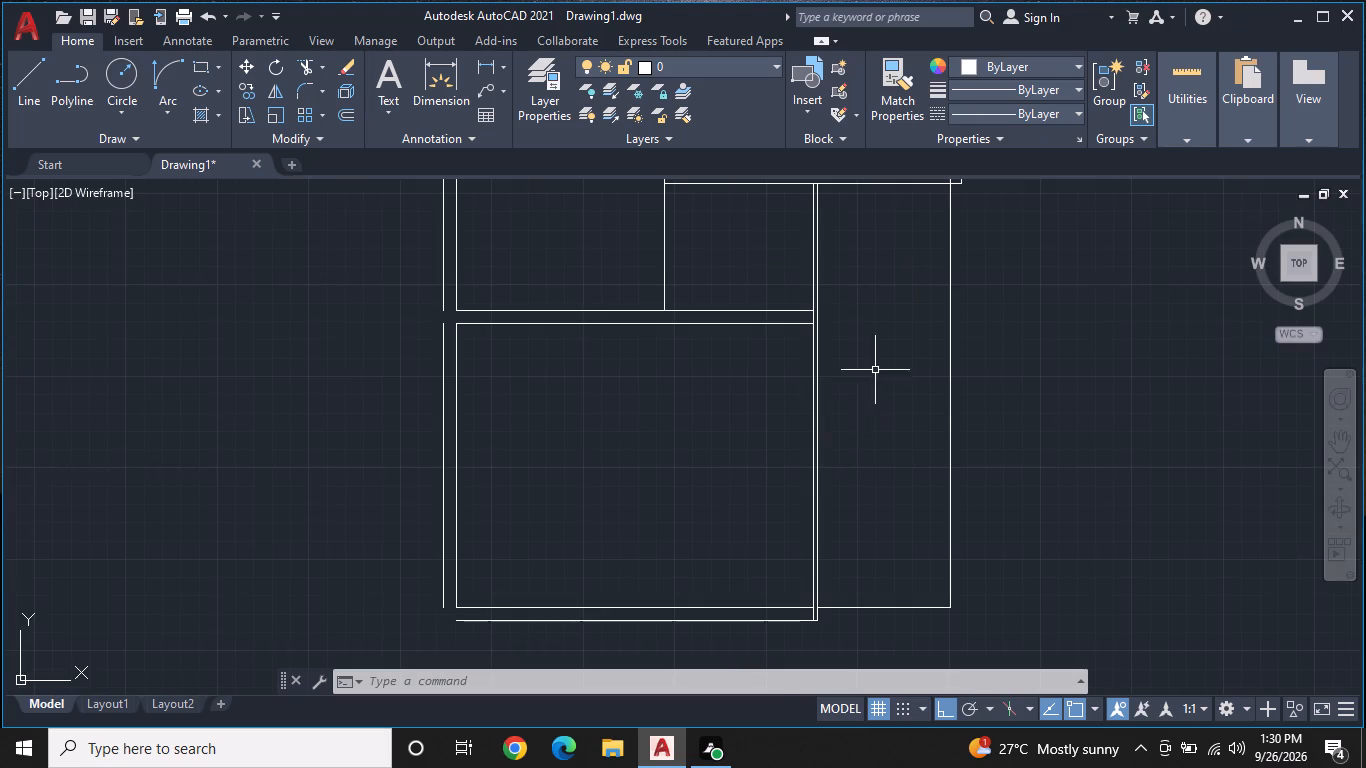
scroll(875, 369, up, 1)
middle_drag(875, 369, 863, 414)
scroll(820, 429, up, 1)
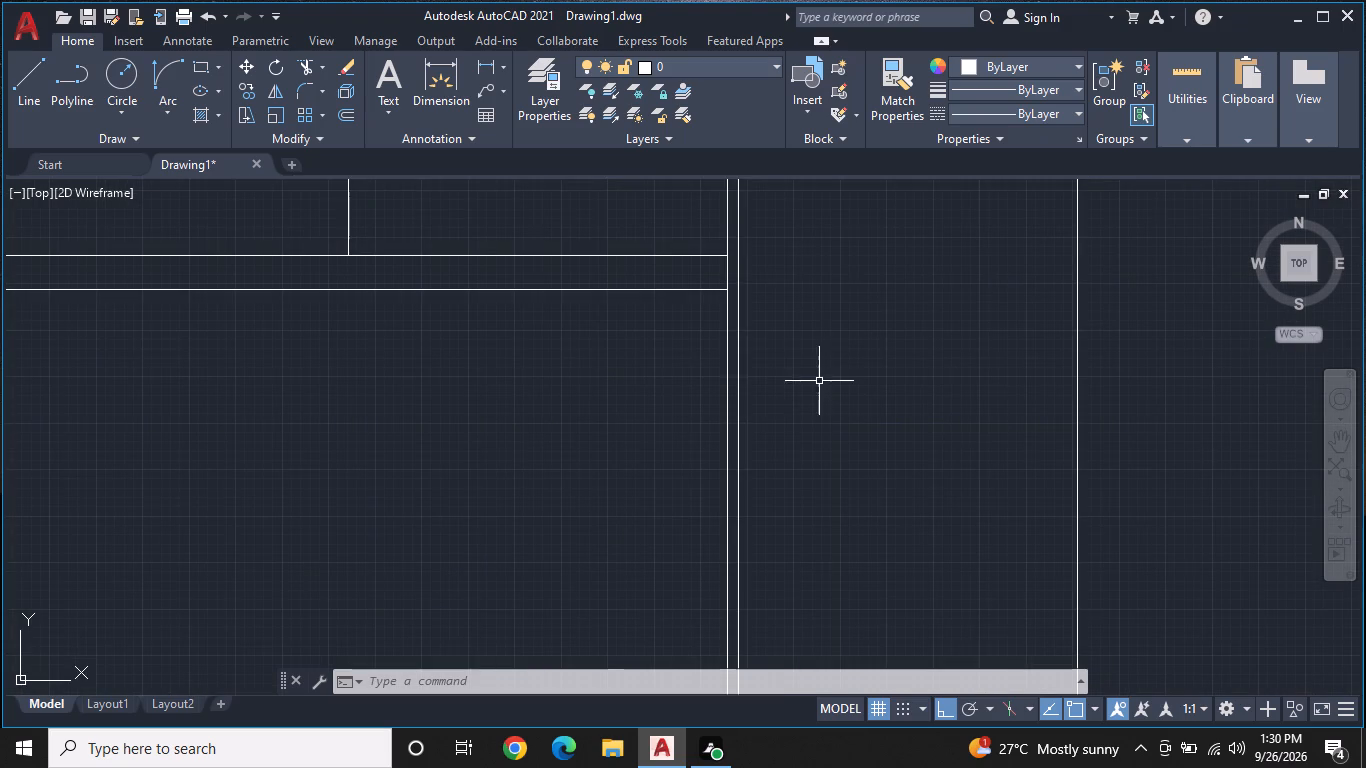
Measure the spacing between the right wall lines and the width of the strip beside them.
scroll(744, 385, up, 1)
middle_drag(771, 398, 775, 443)
scroll(775, 443, down, 2)
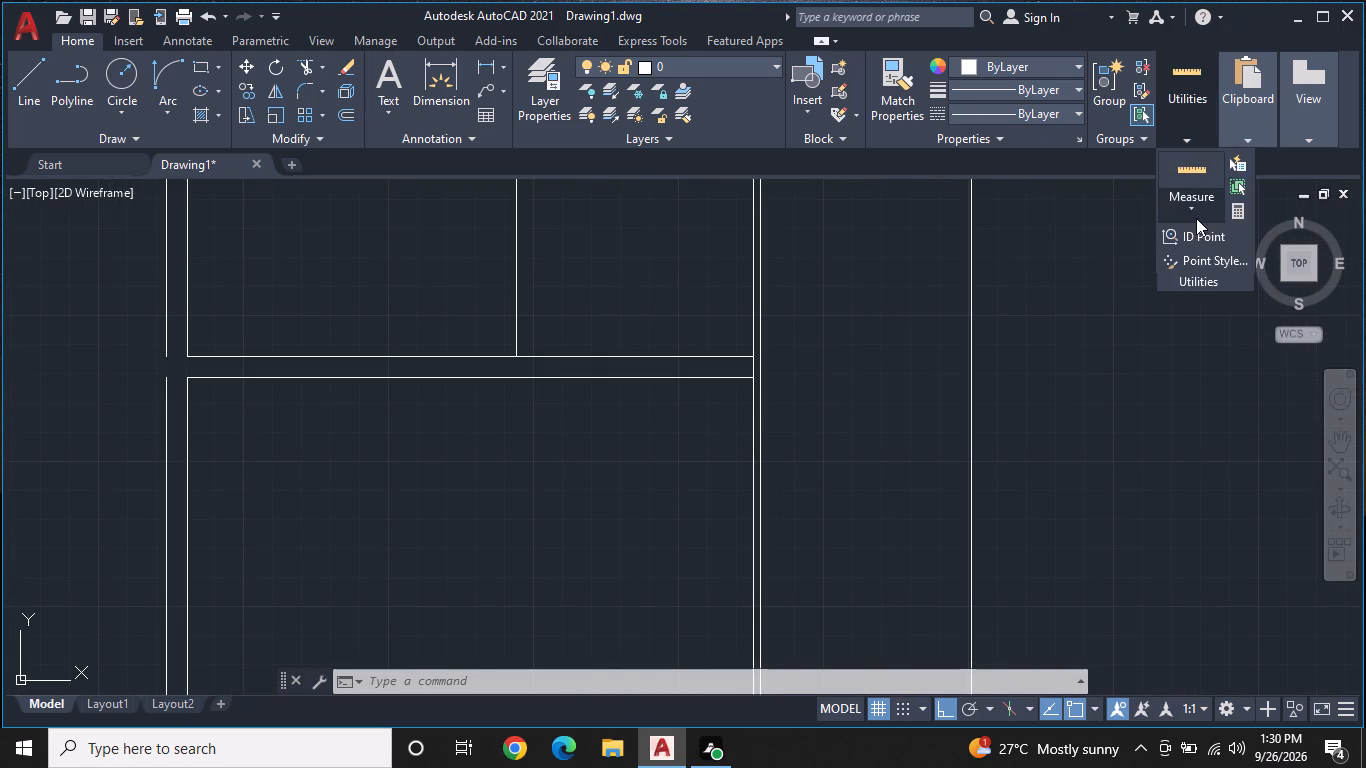
click(1196, 207)
click(1189, 244)
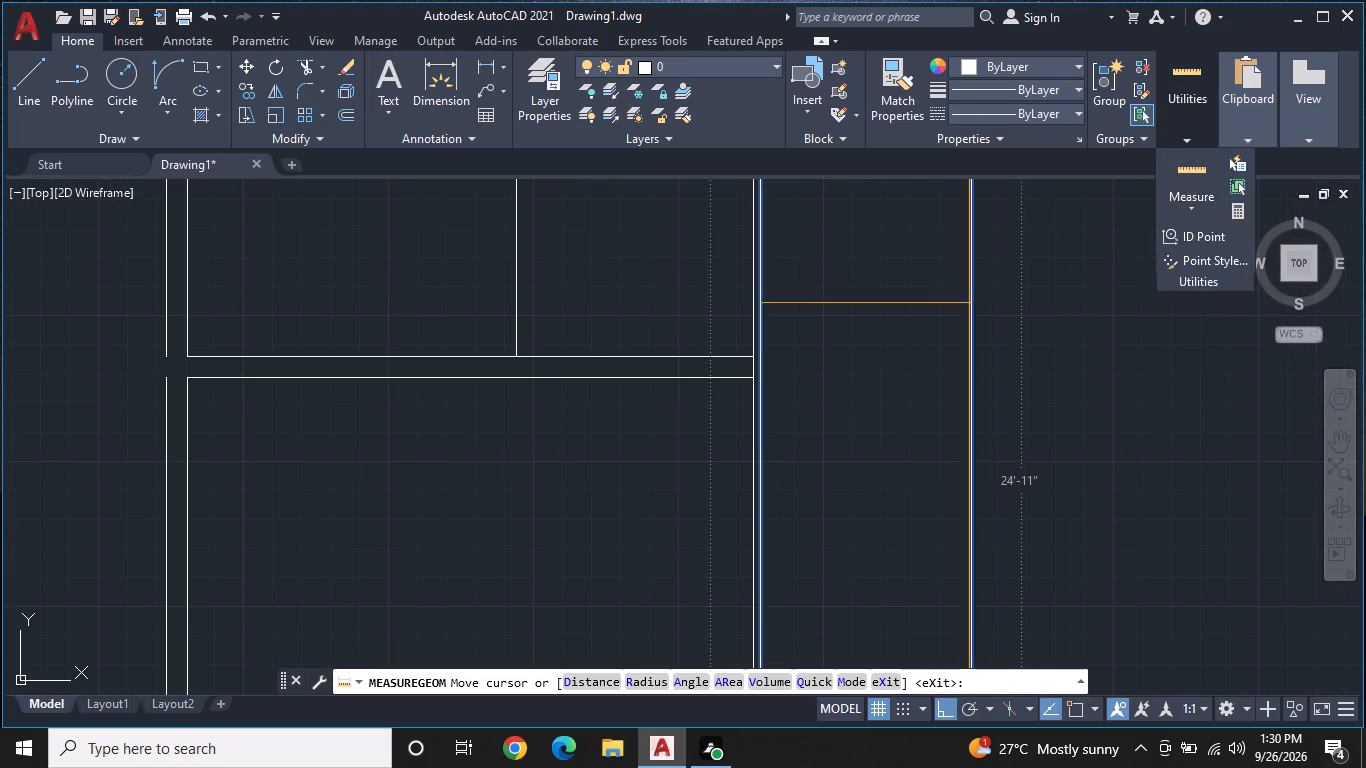
middle_drag(883, 353, 1012, 347)
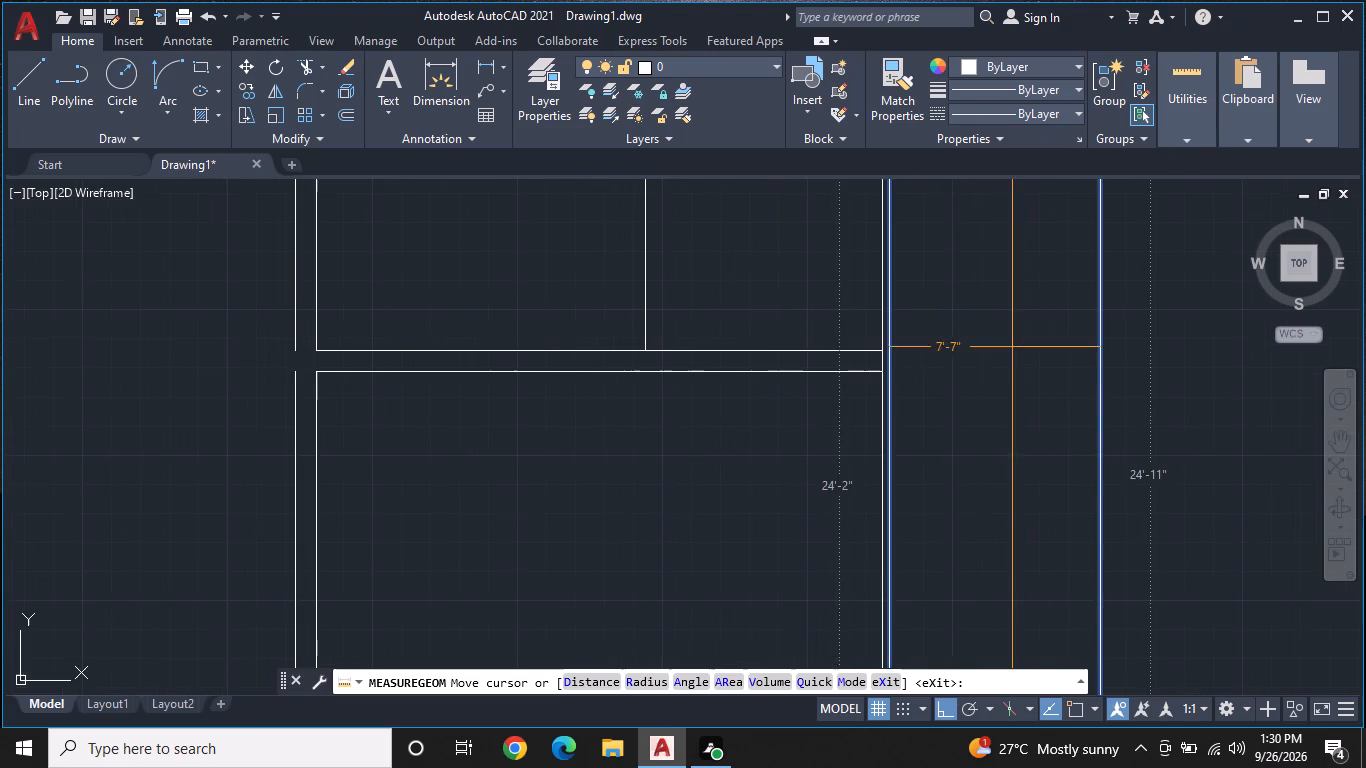
scroll(877, 370, up, 5)
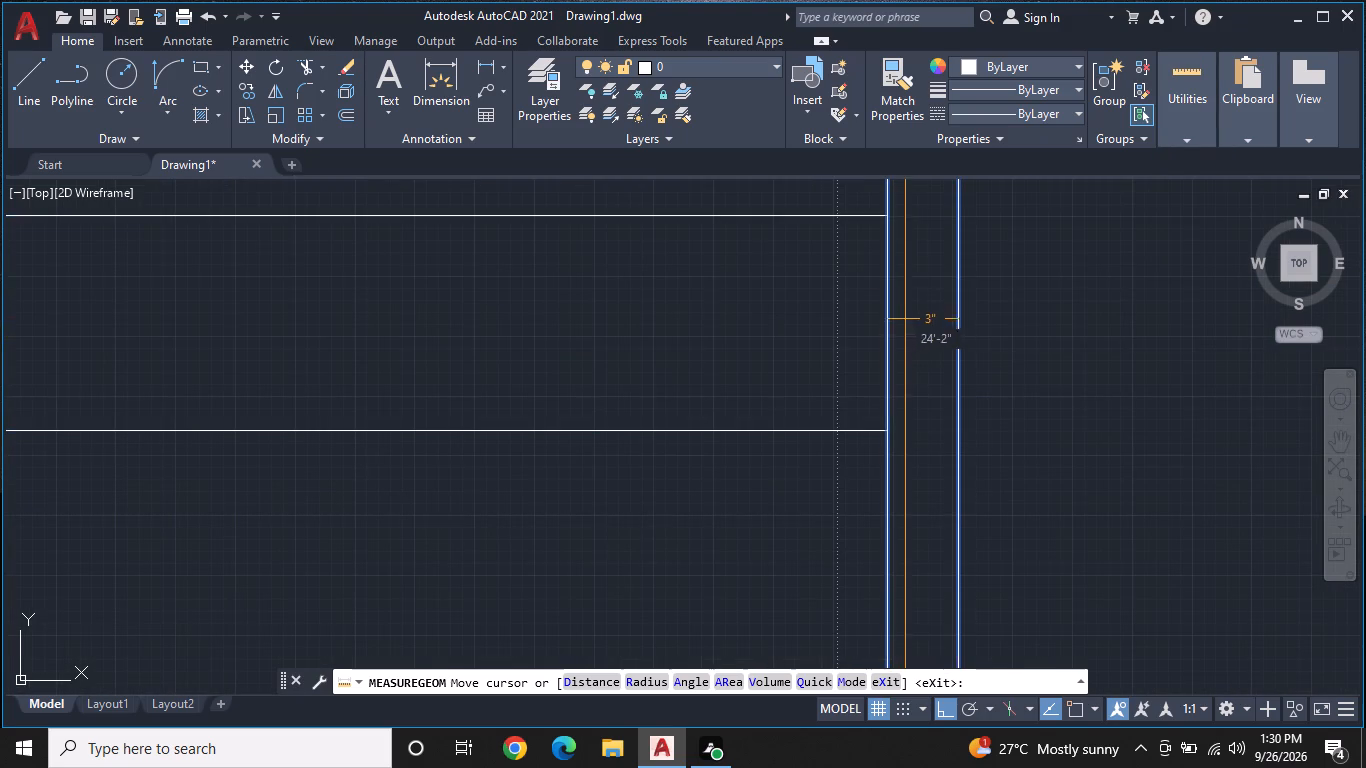
scroll(921, 328, down, 1)
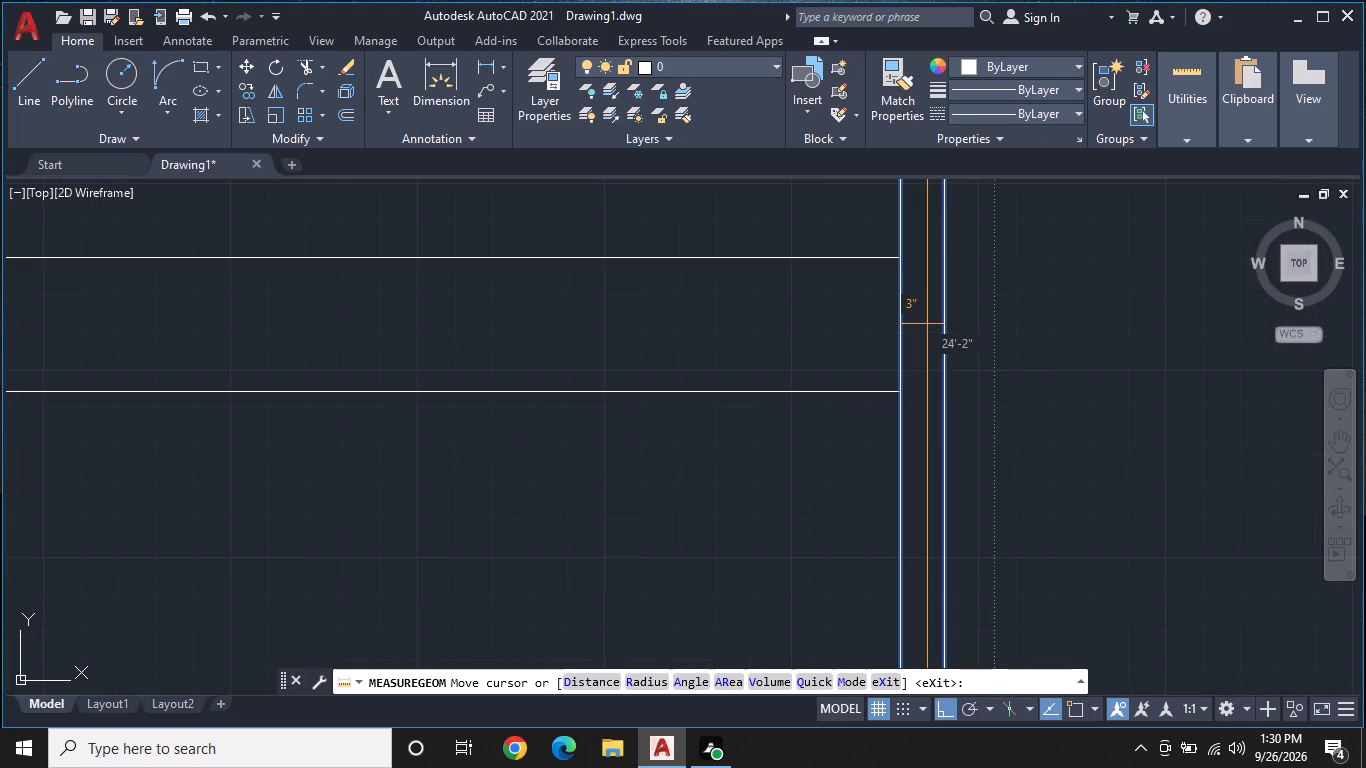
key(Escape)
Erase the long outer line of the right wall beside the lower room.
scroll(933, 318, down, 2)
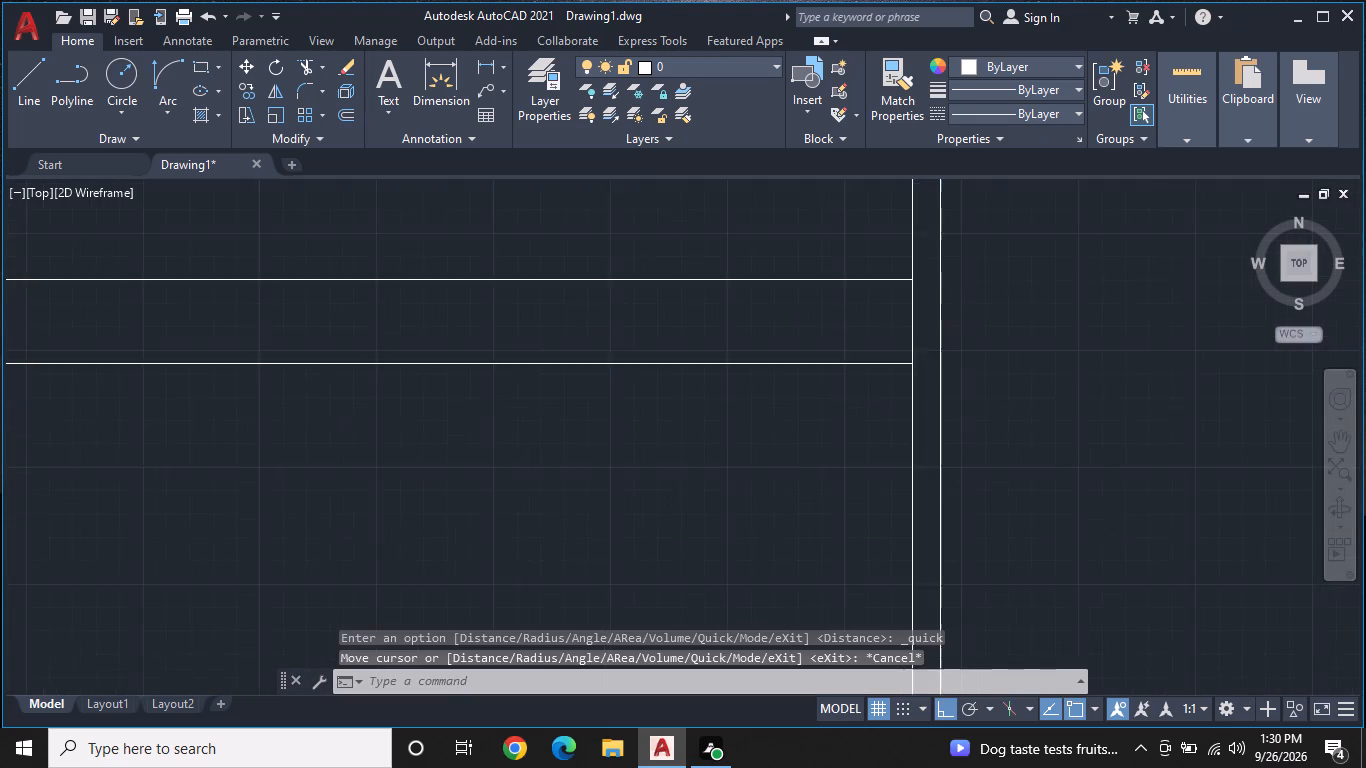
scroll(944, 312, down, 3)
middle_drag(978, 344, 988, 284)
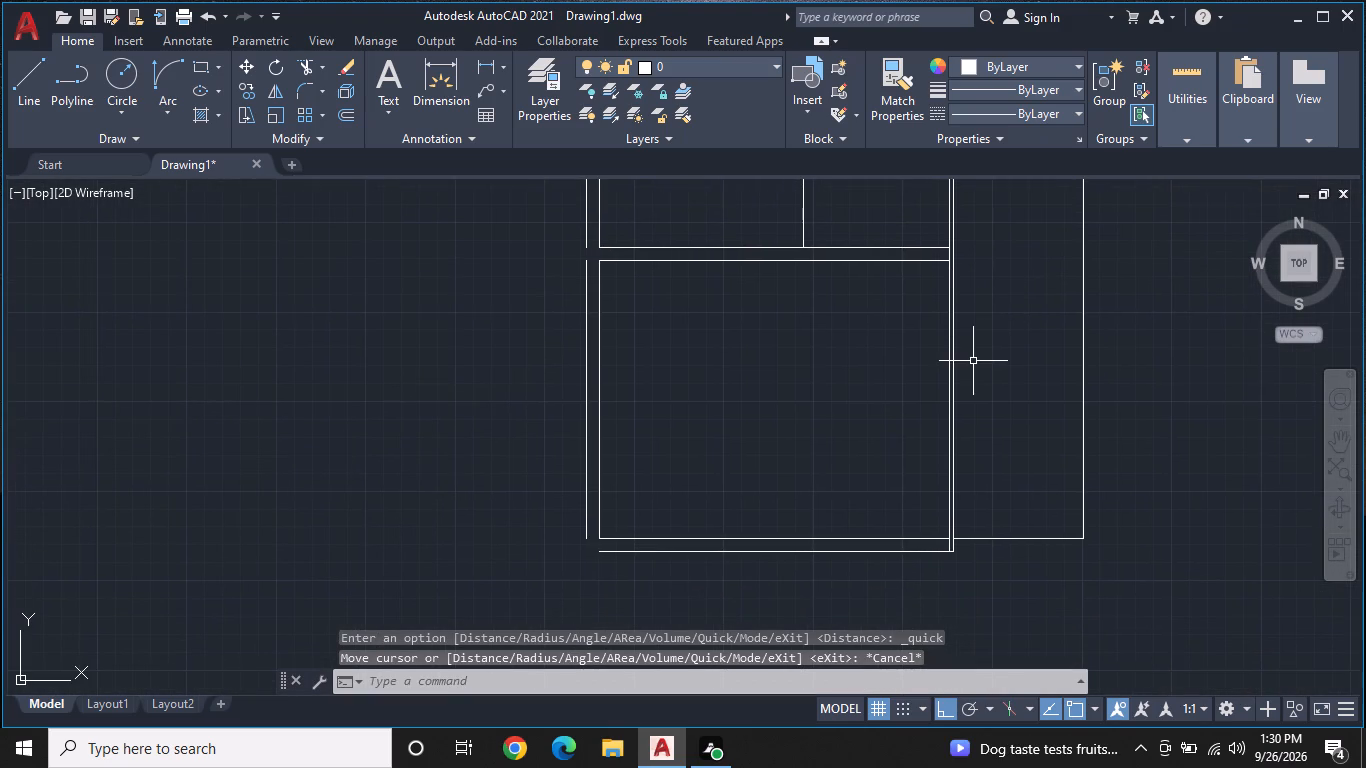
middle_drag(1014, 314, 966, 371)
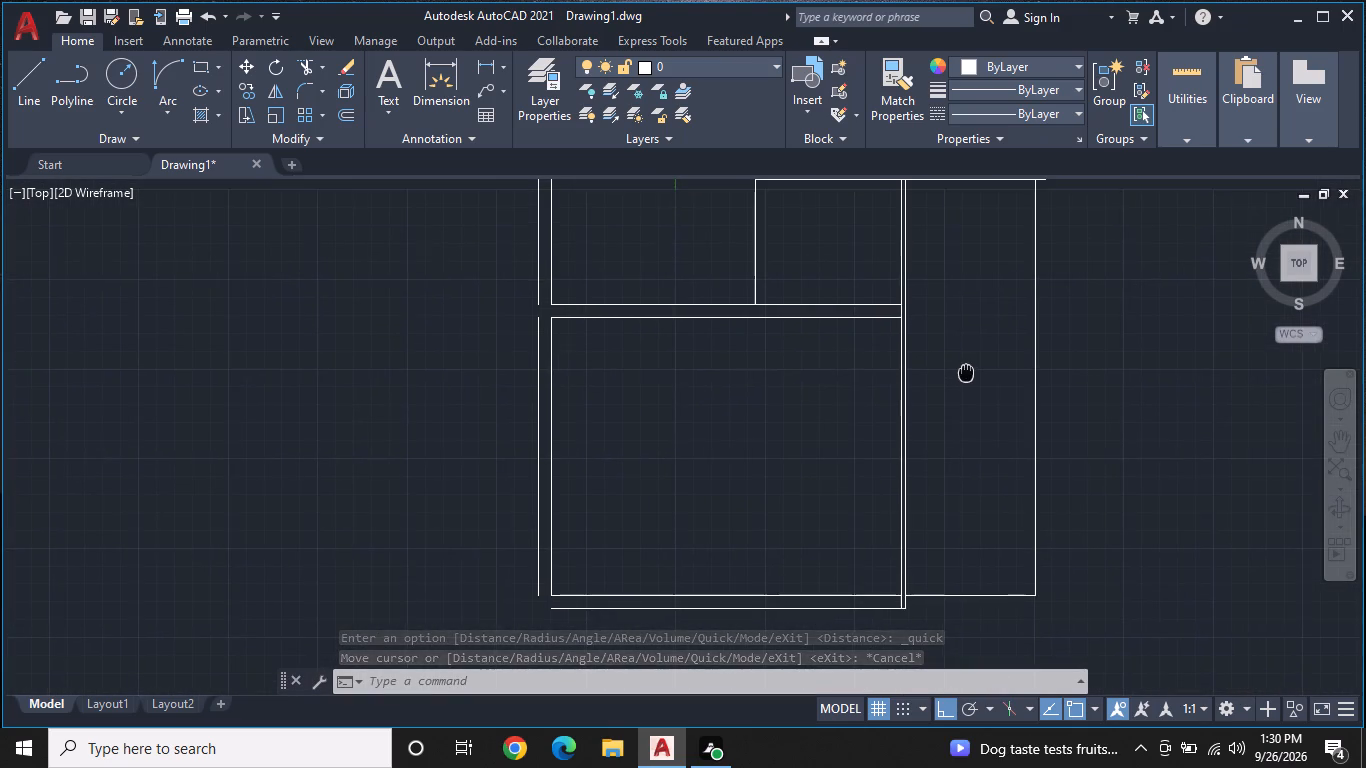
middle_drag(966, 371, 943, 335)
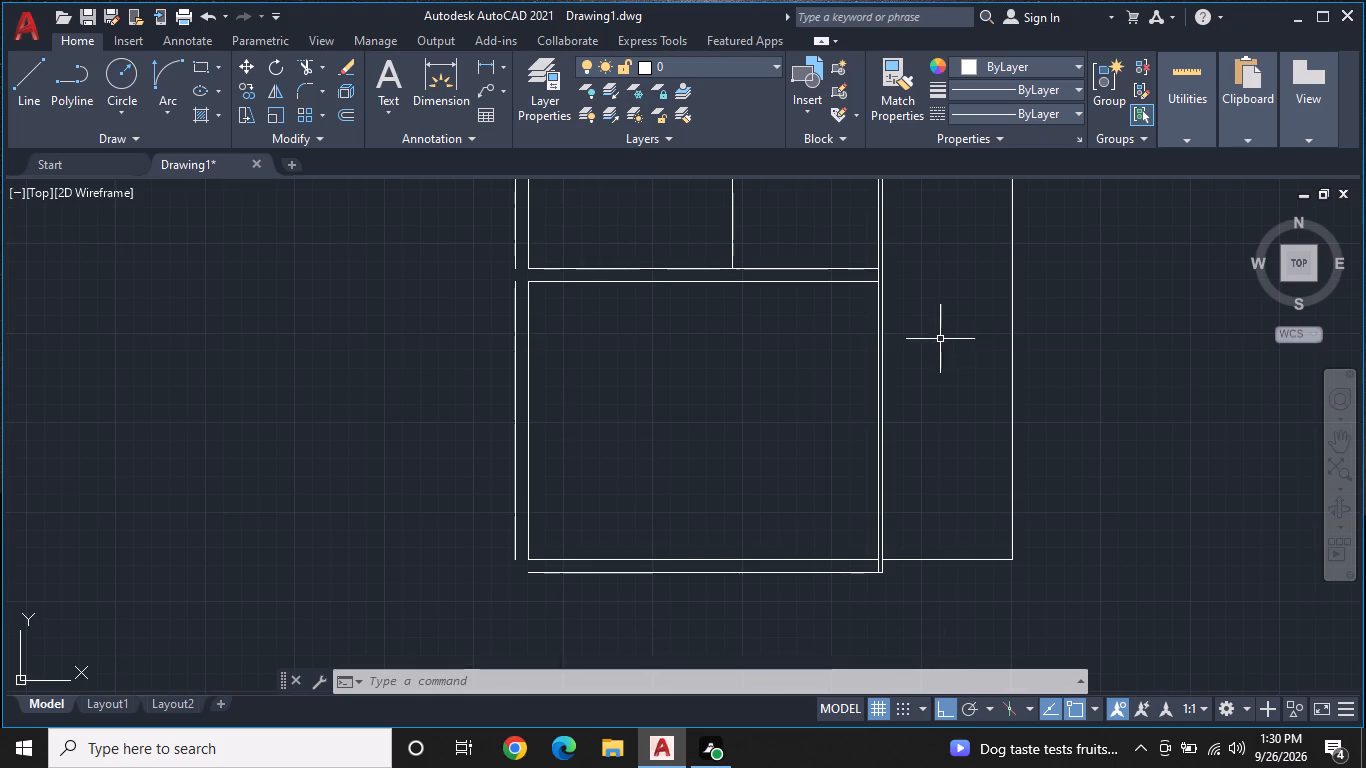
middle_drag(926, 394, 934, 372)
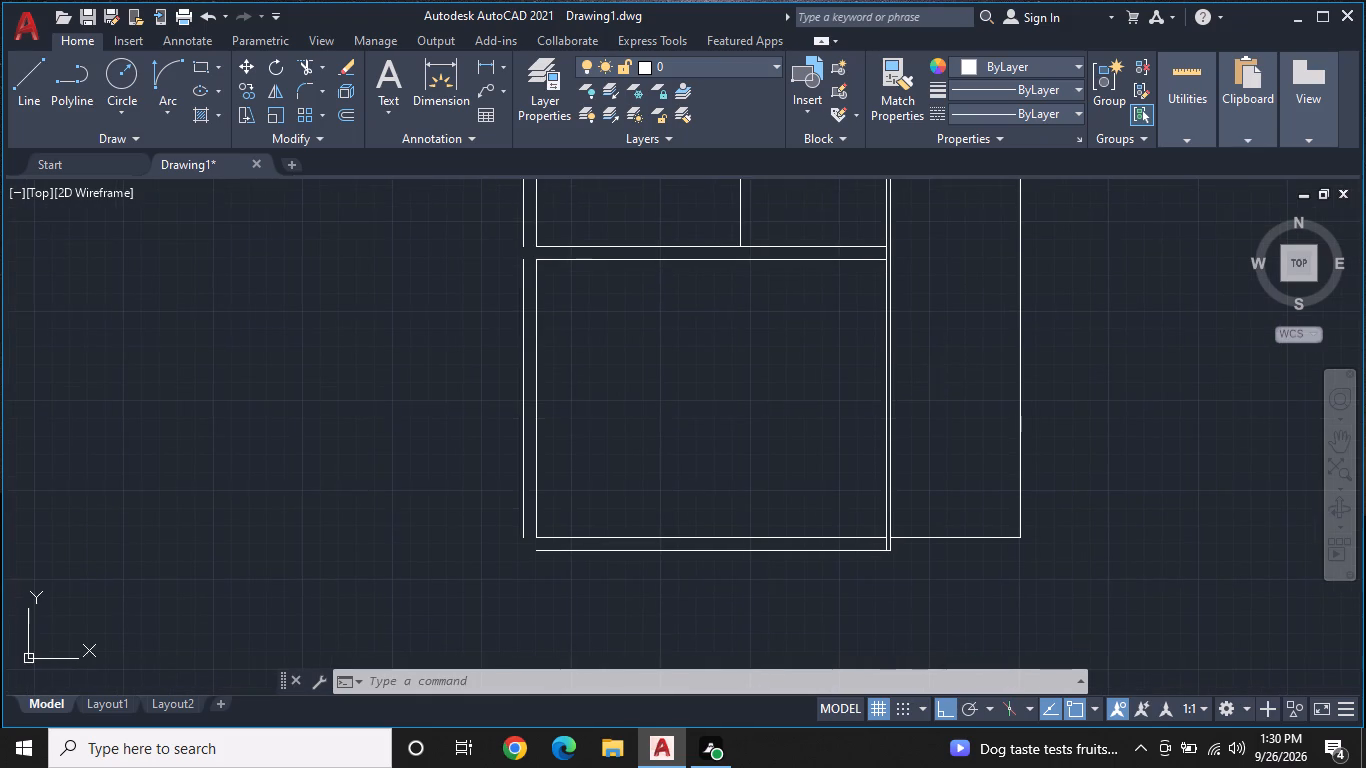
scroll(936, 363, up, 1)
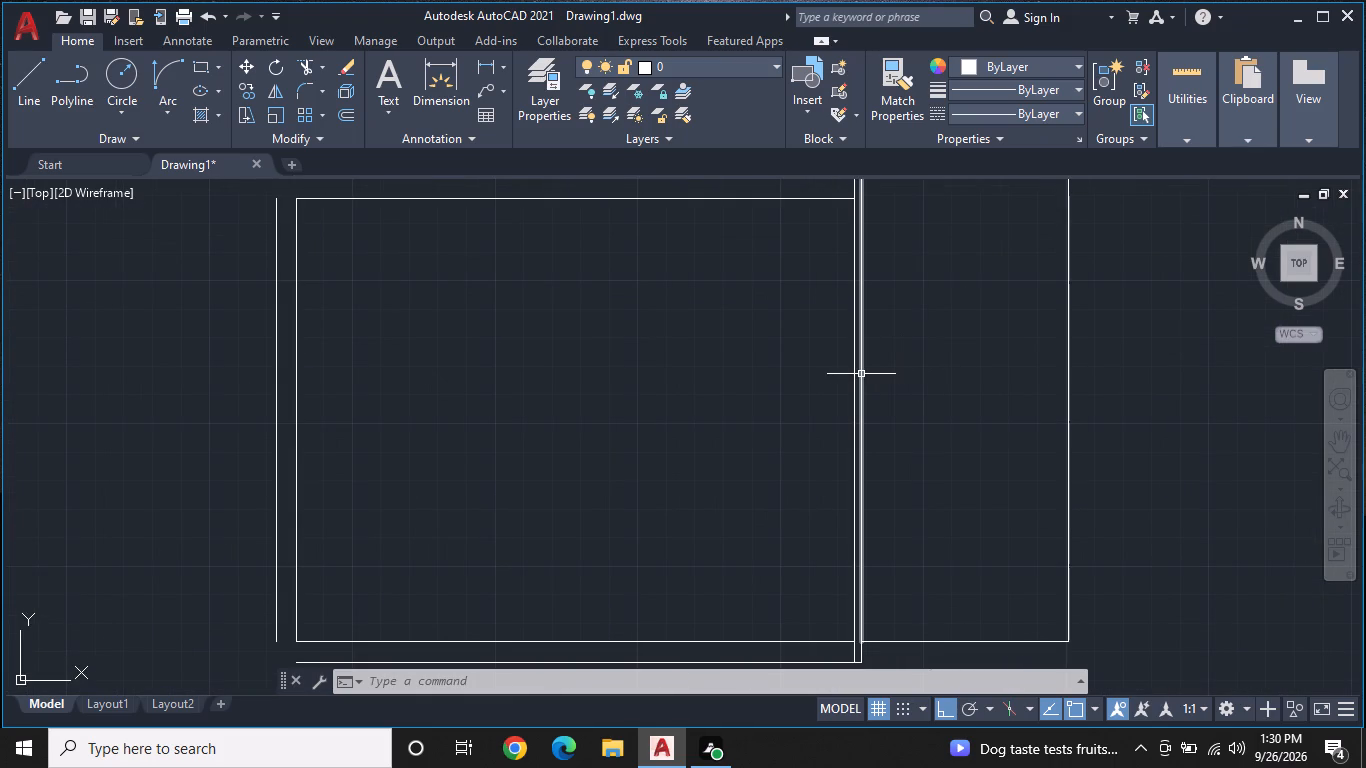
click(861, 374)
right_click(879, 363)
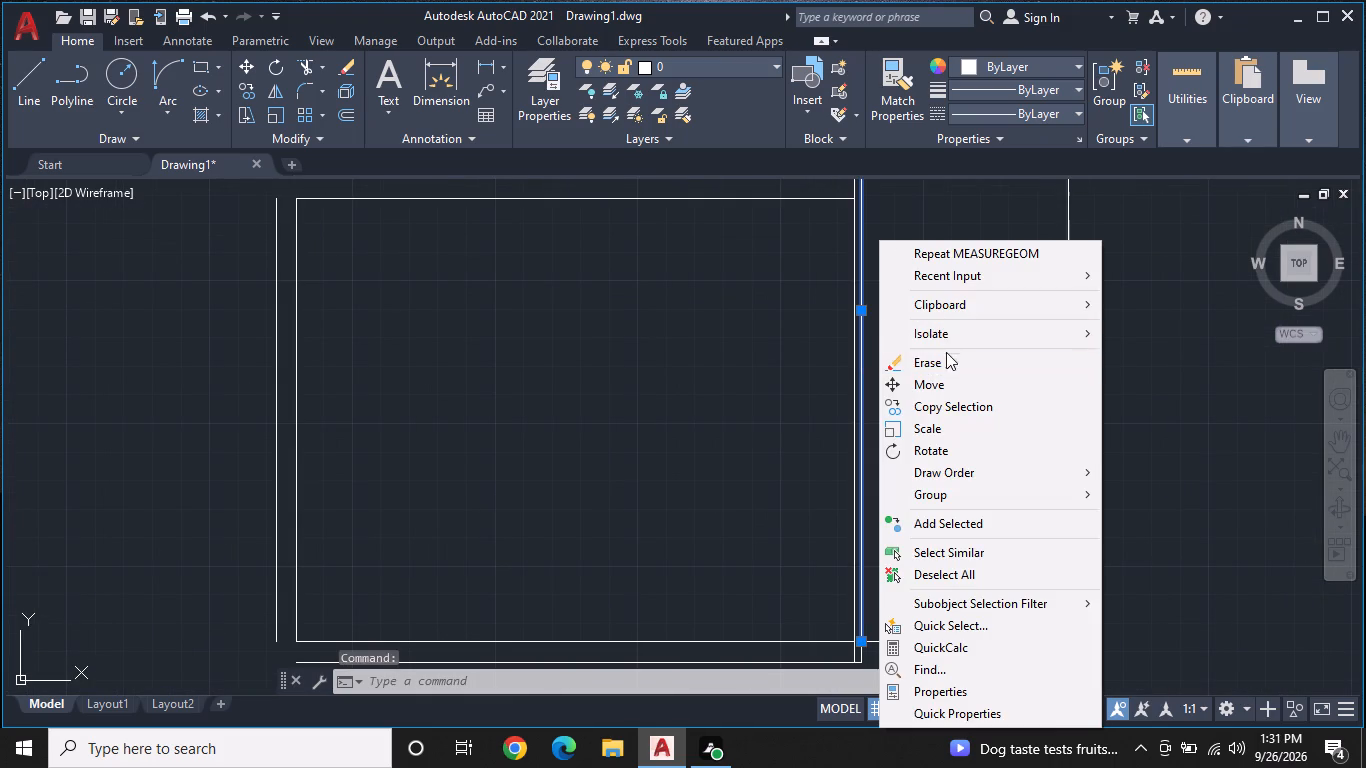
click(941, 362)
Offset the remaining right wall line 1" outward, away from the lower room.
middle_drag(939, 362, 941, 330)
scroll(939, 362, up, 1)
scroll(942, 328, down, 2)
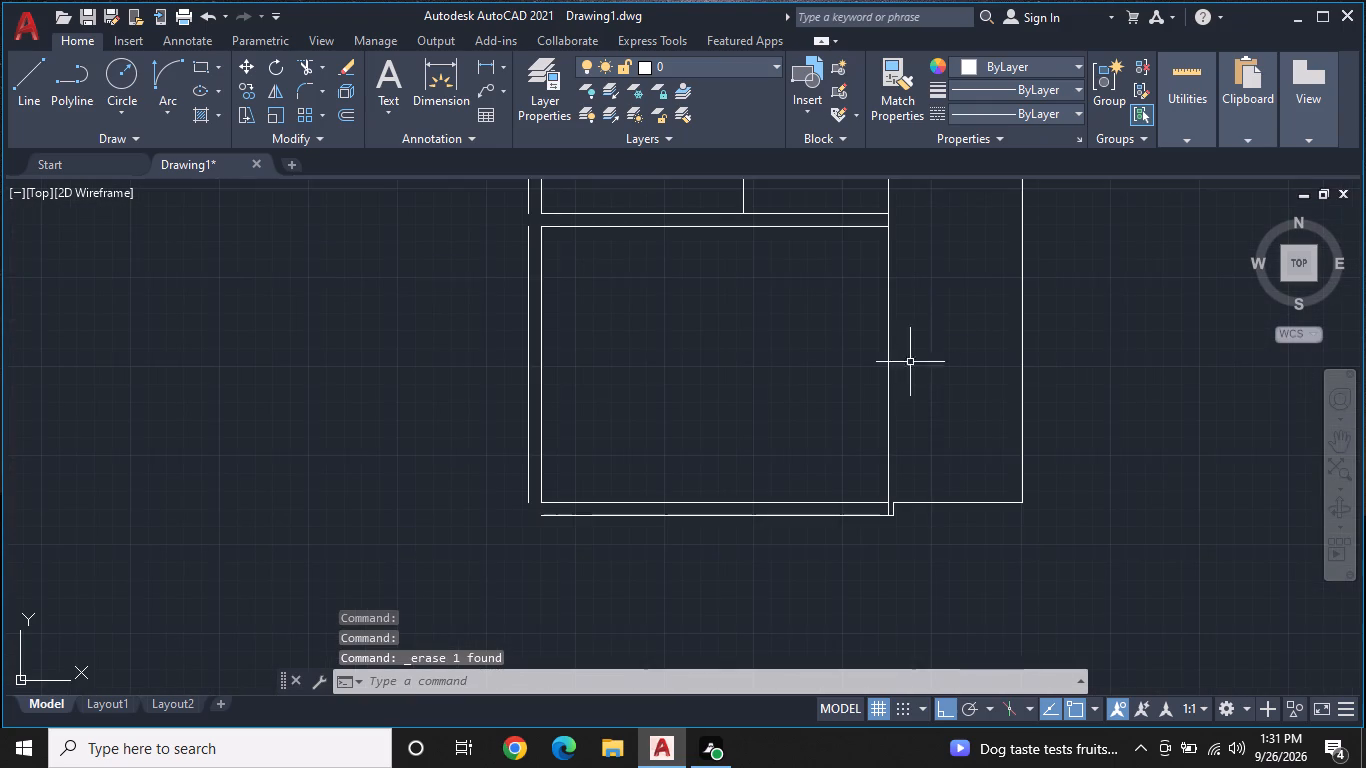
scroll(888, 375, down, 1)
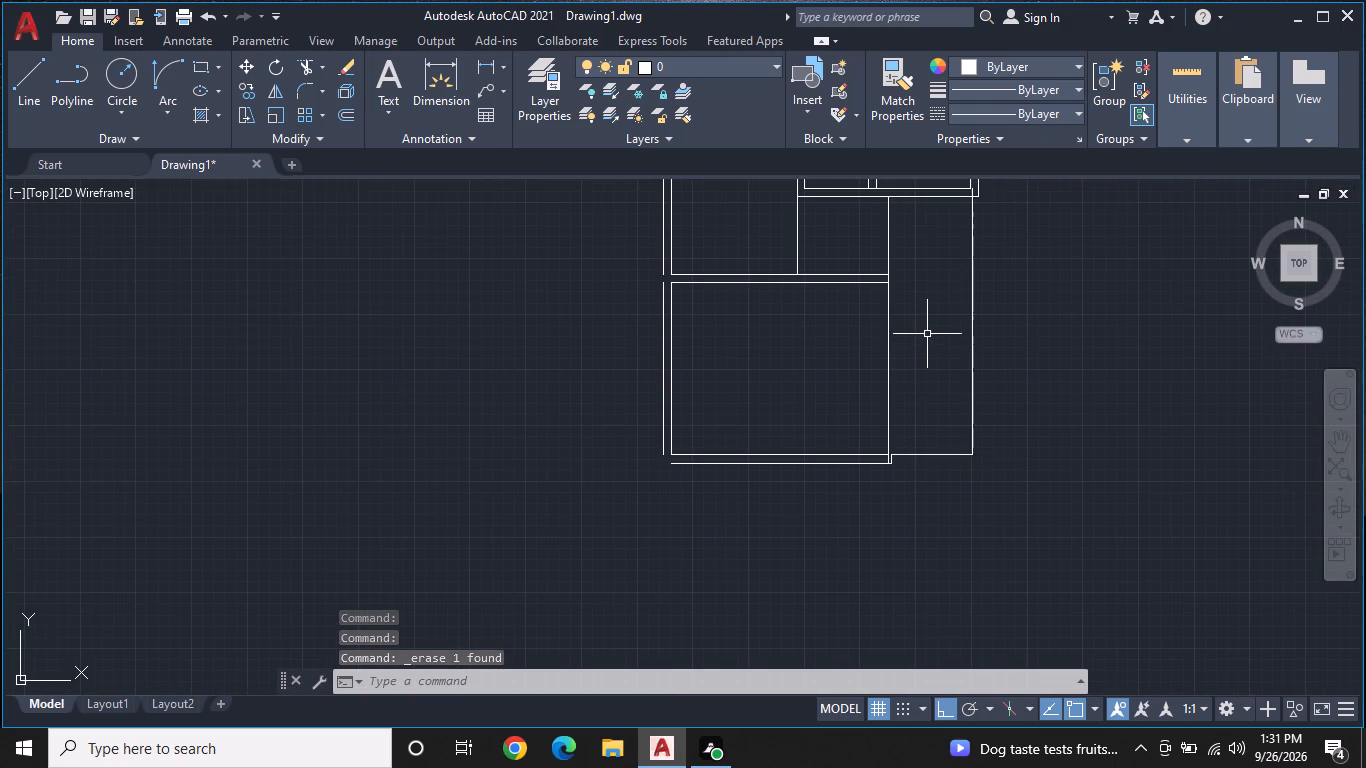
middle_drag(922, 353, 893, 379)
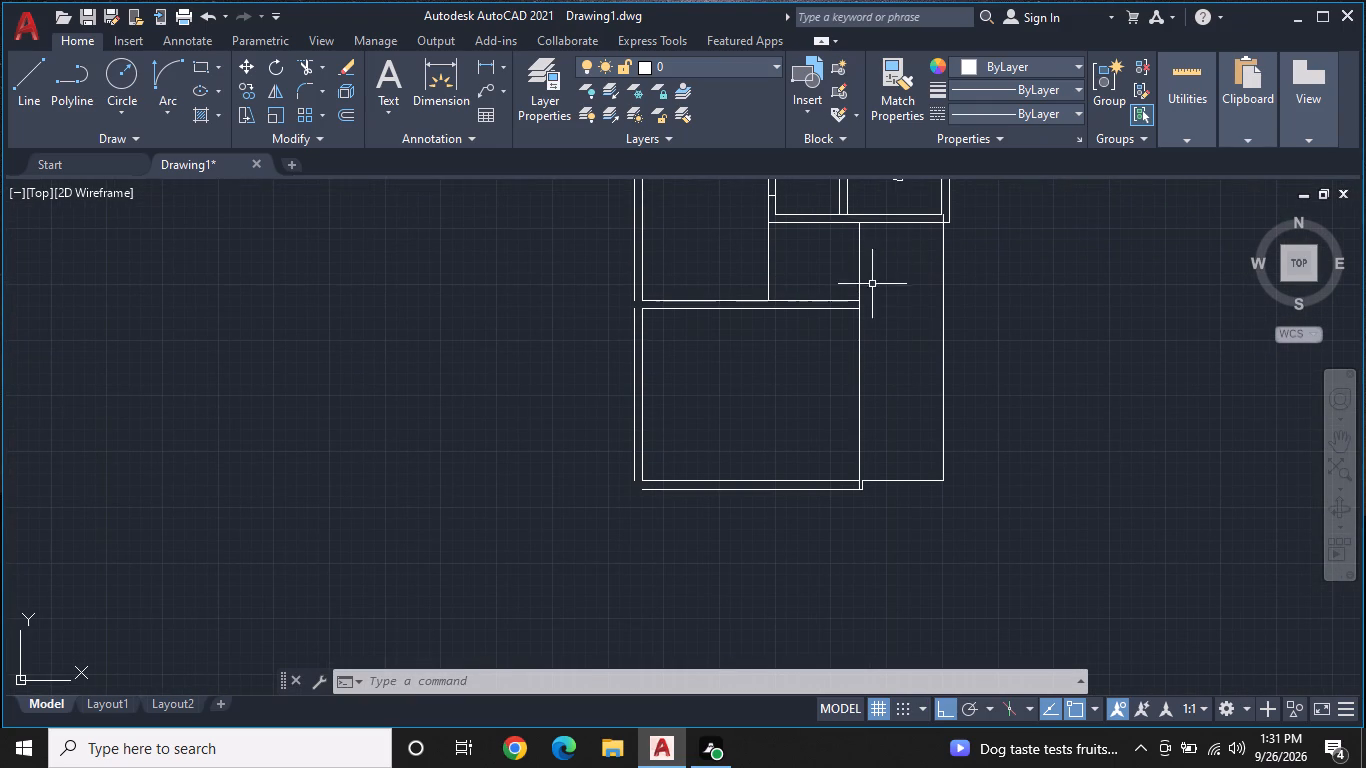
click(349, 113)
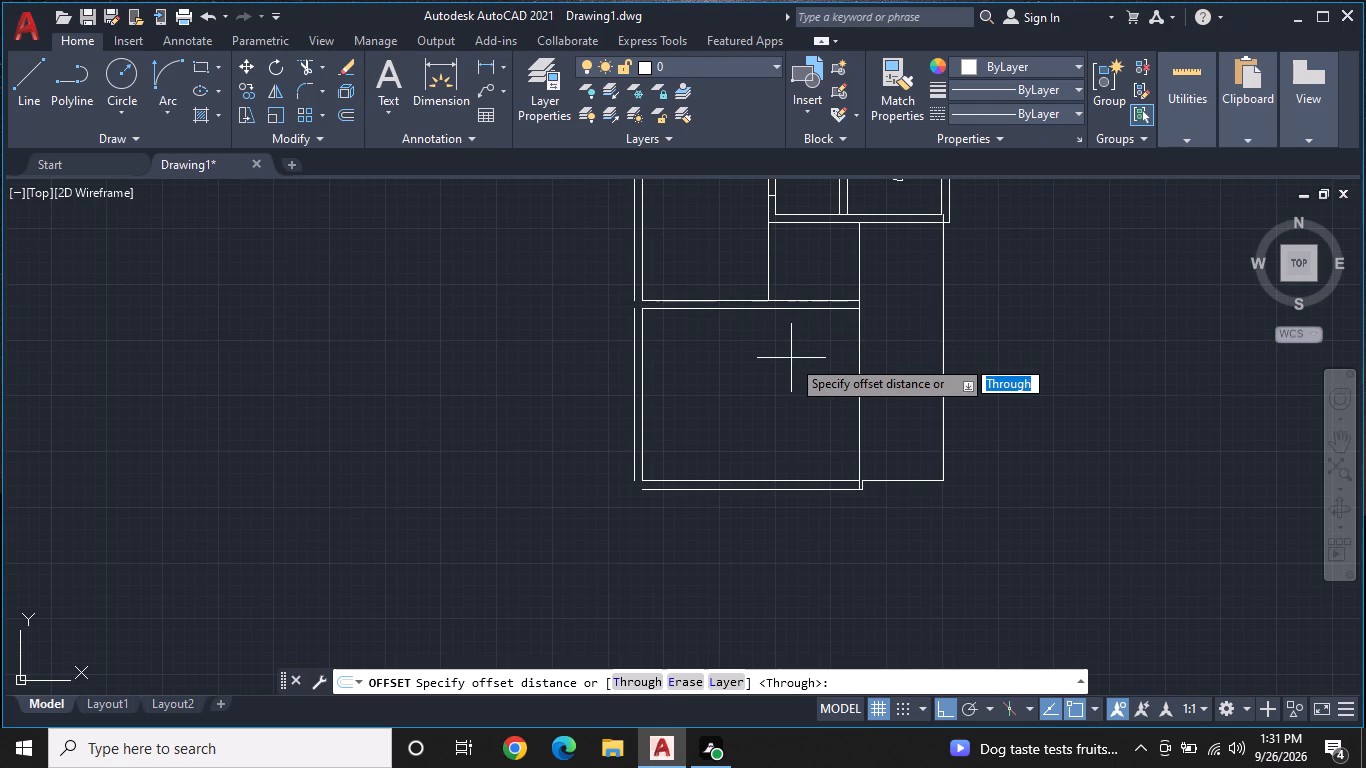
text(1")
key(Return)
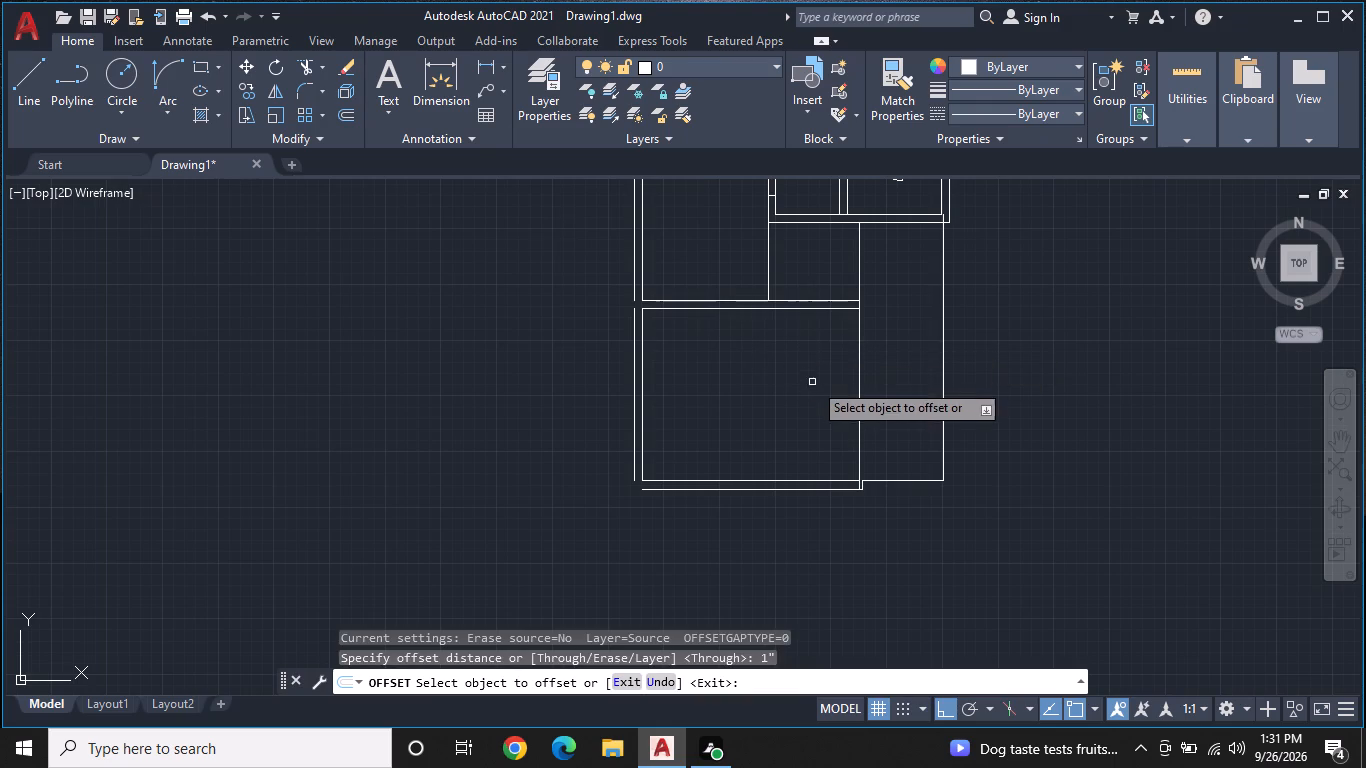
click(857, 361)
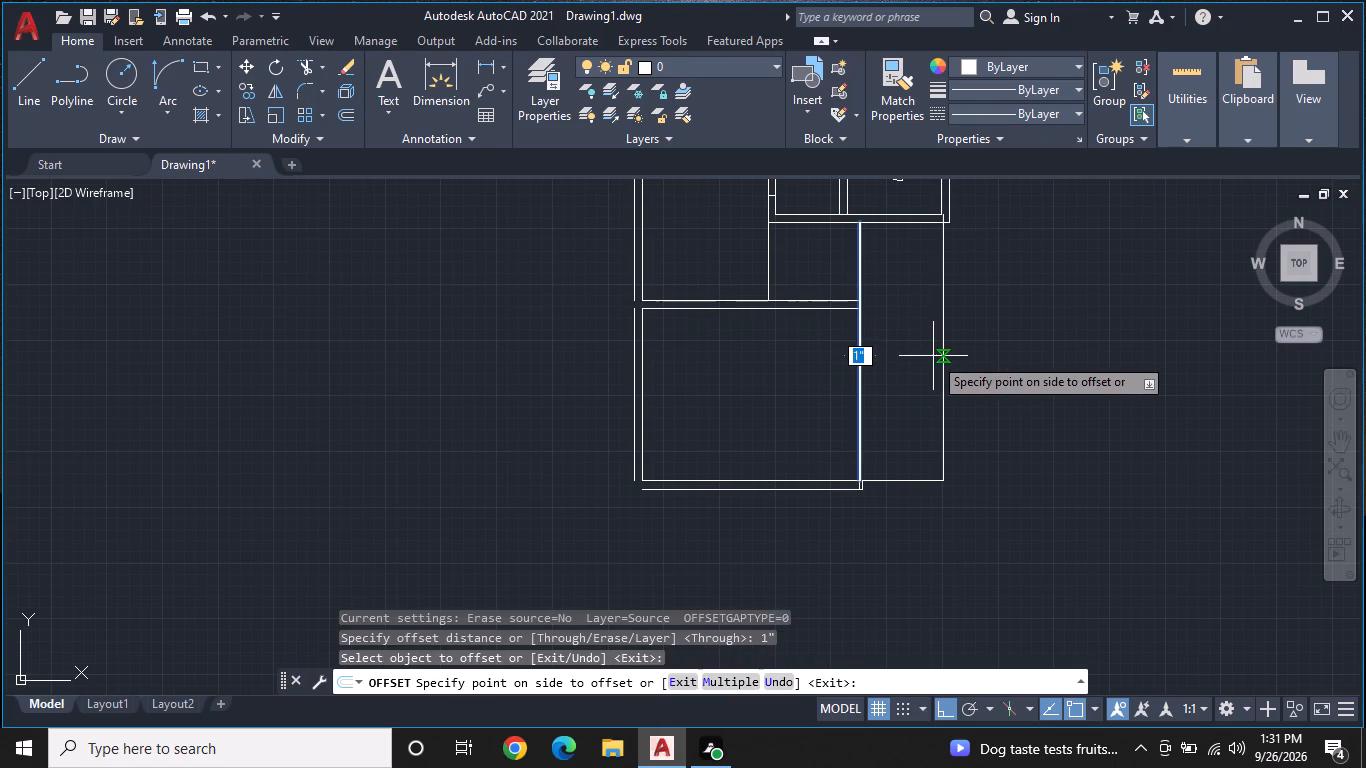
click(933, 356)
scroll(892, 368, up, 4)
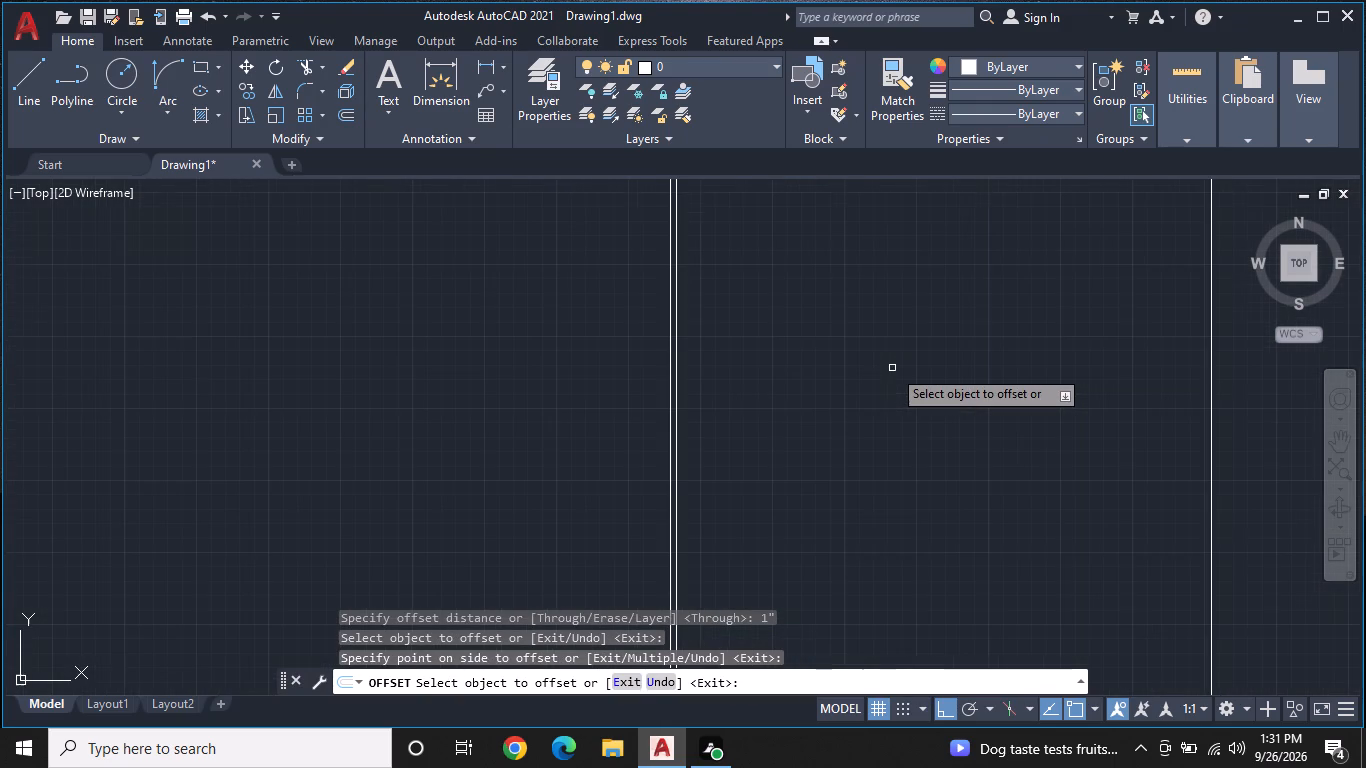
middle_drag(884, 379, 809, 427)
scroll(781, 416, down, 2)
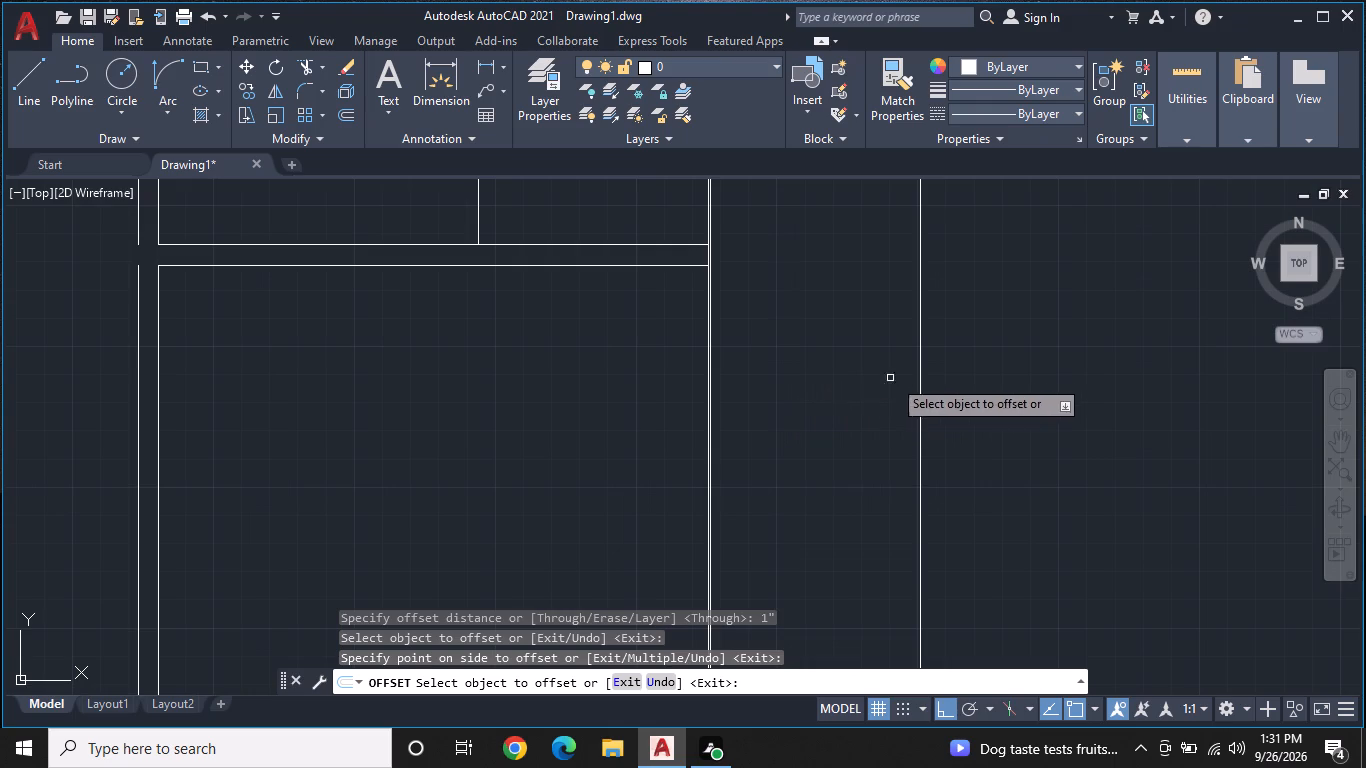
click(920, 346)
key(Escape)
key(Escape)
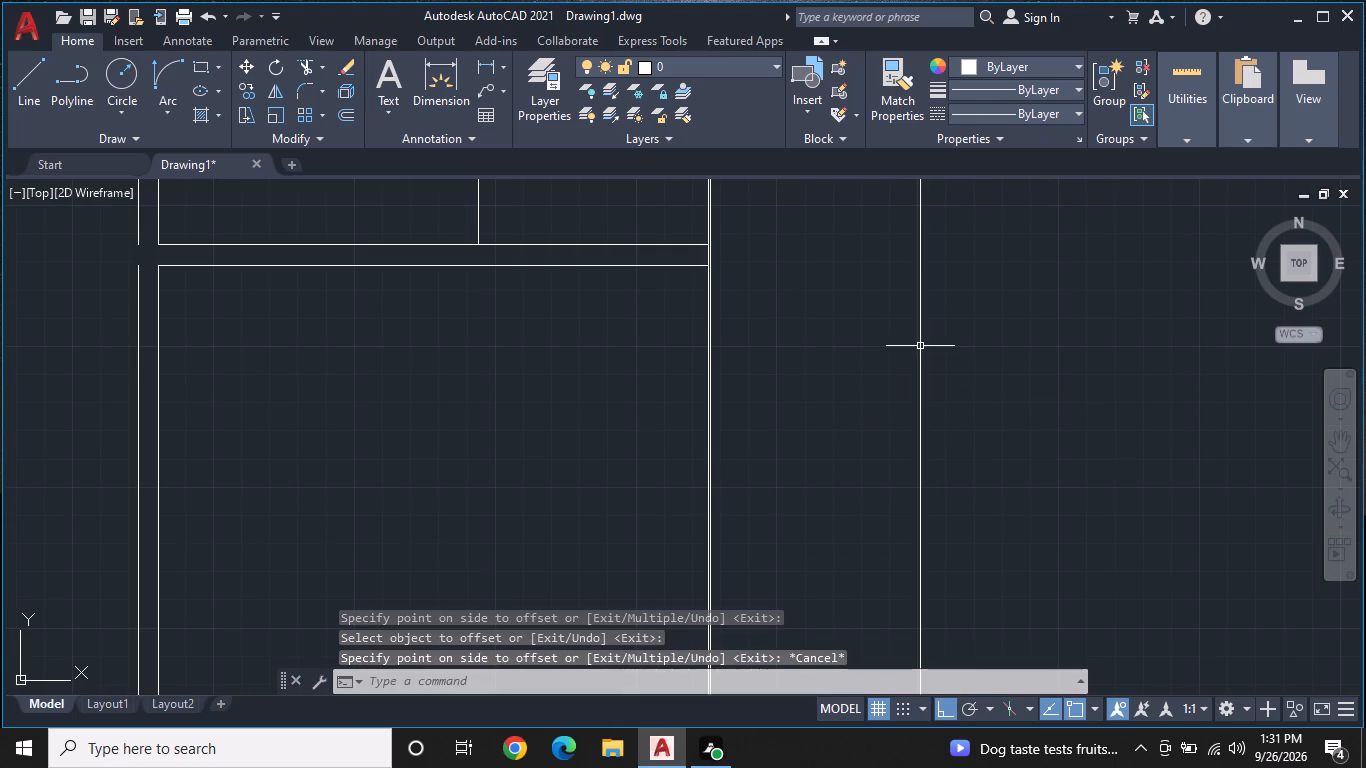
Trim away the side strip's far vertical line, its bottom line, and the short vertical stub at the lower room's corner.
click(303, 61)
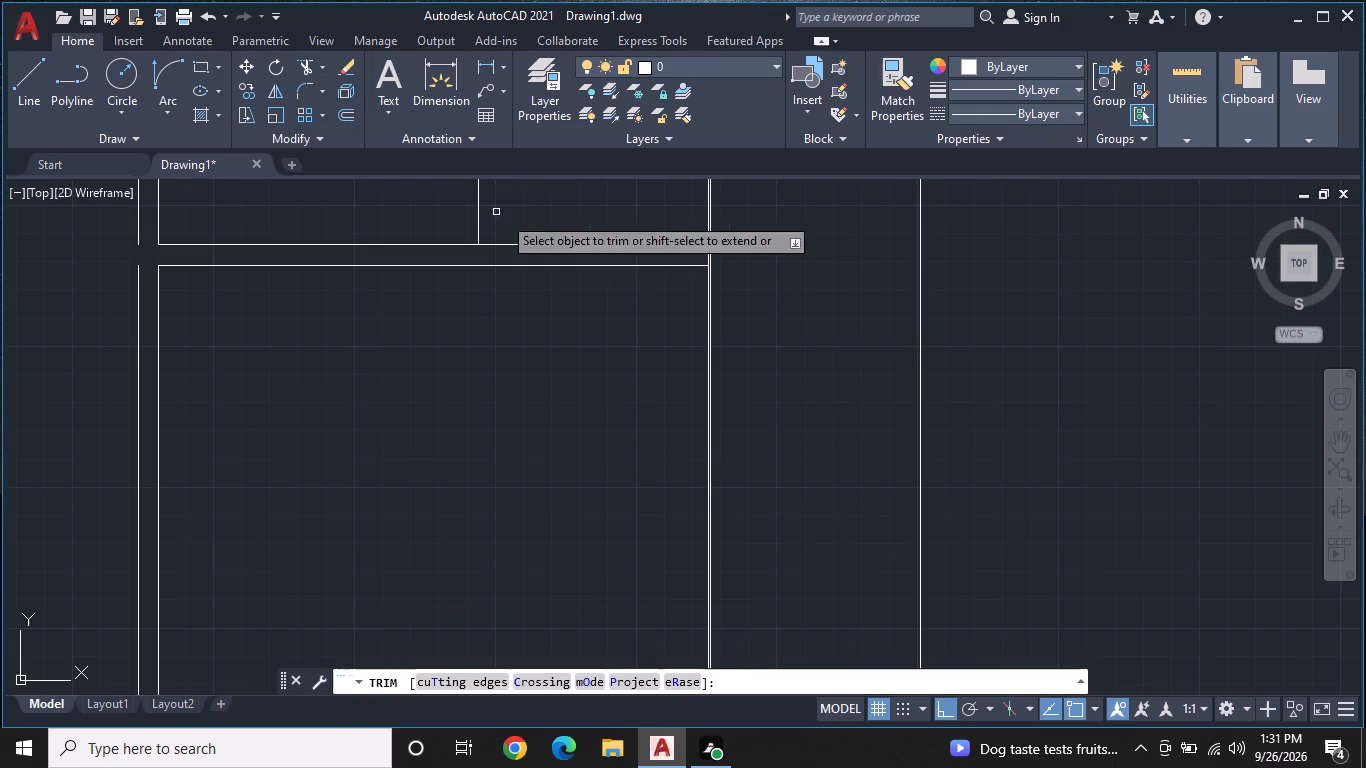
click(918, 337)
scroll(918, 337, down, 3)
scroll(901, 464, up, 3)
scroll(794, 352, up, 1)
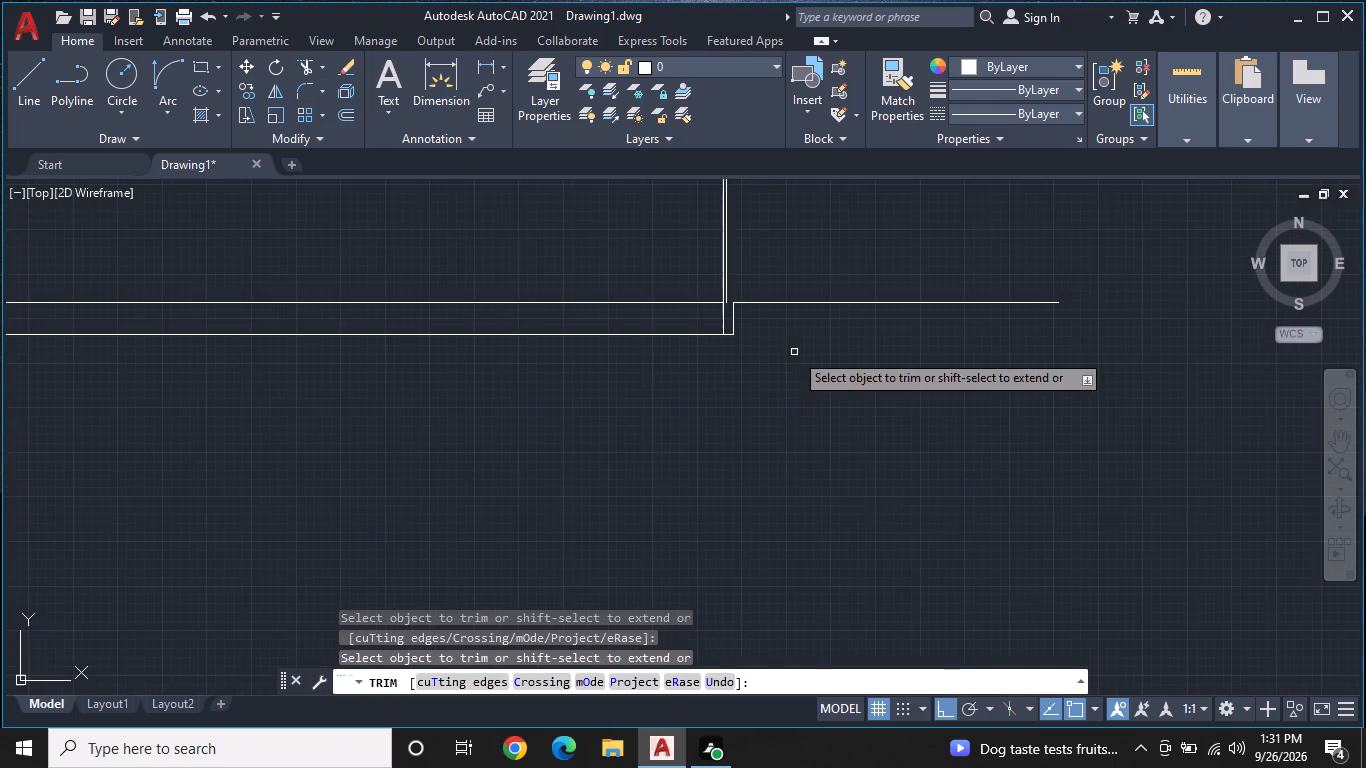
click(764, 303)
click(736, 313)
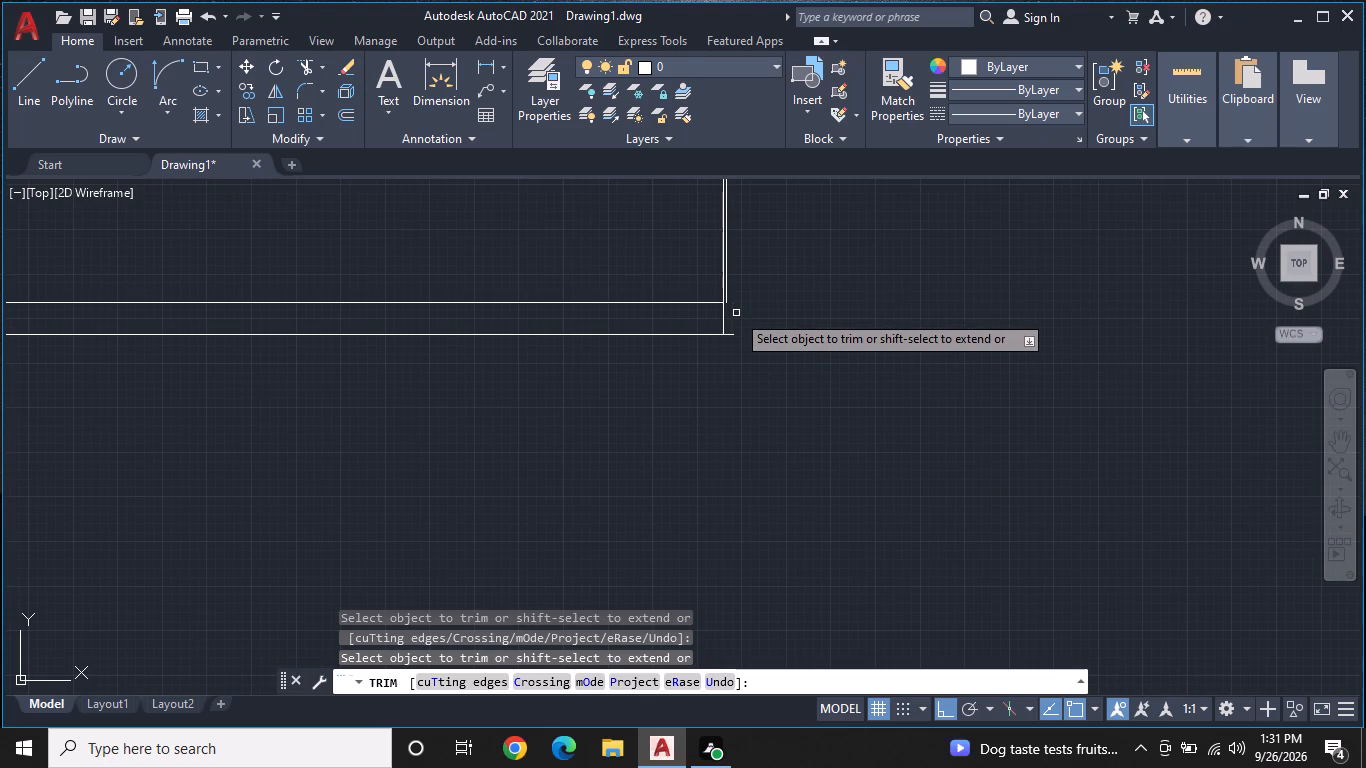
scroll(752, 302, up, 2)
middle_drag(763, 321, 809, 372)
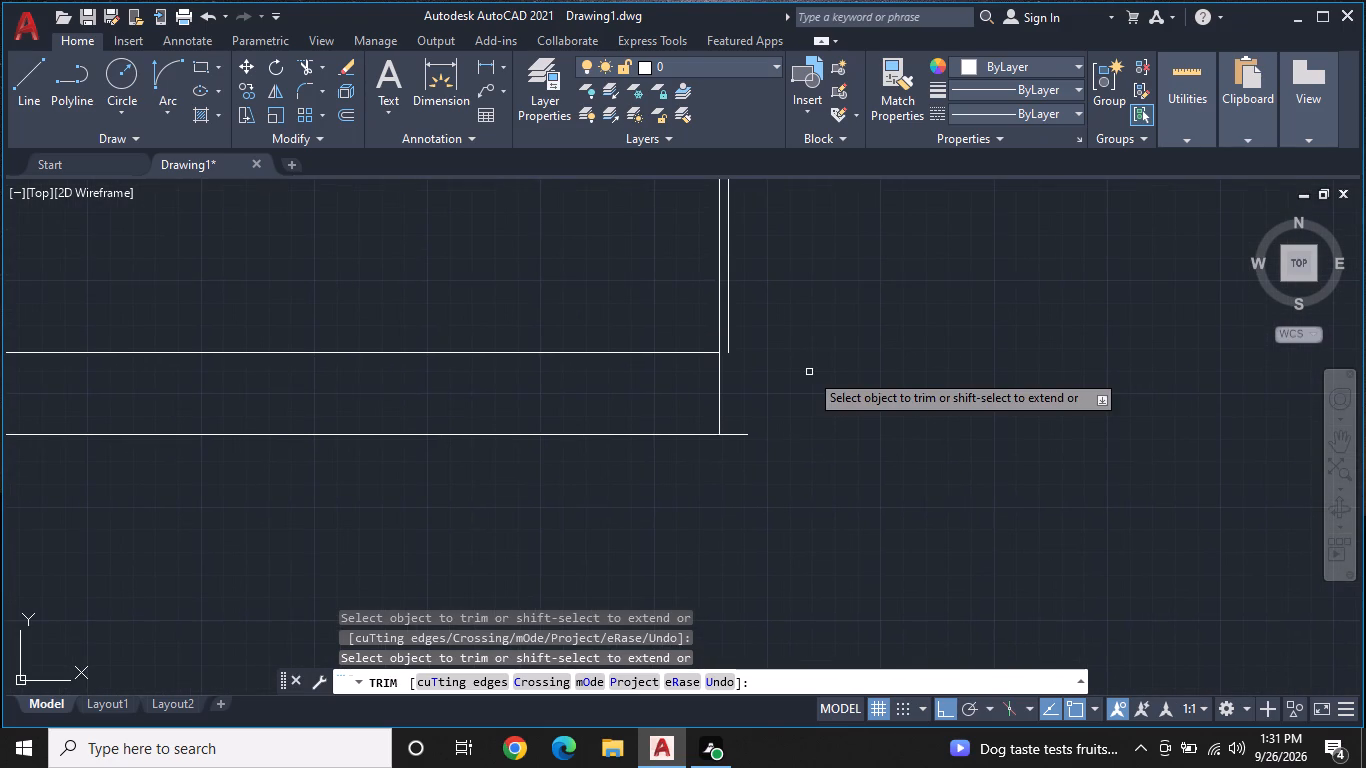
key(Escape)
Extend the 1" offset wall line down to the lower room's outer bottom wall line.
text(EX)
key(space)
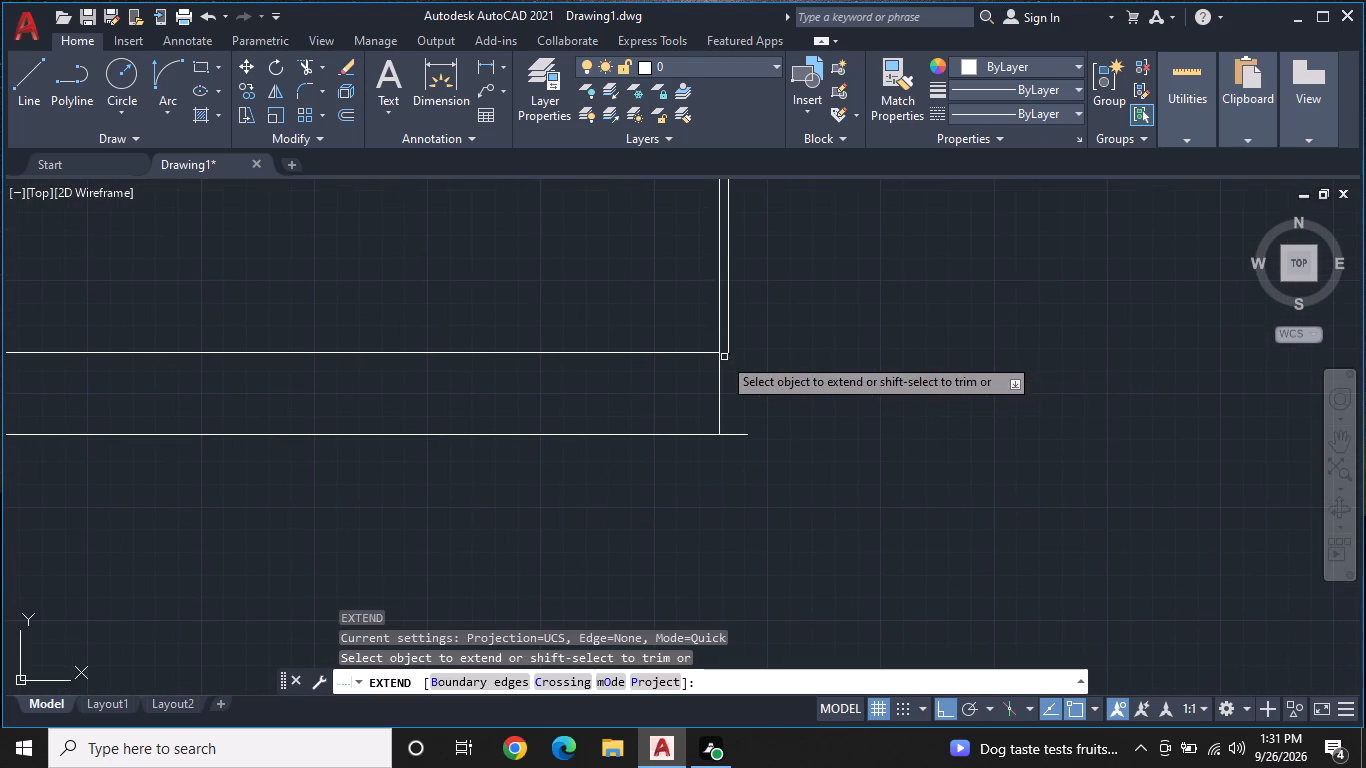
click(727, 339)
key(Escape)
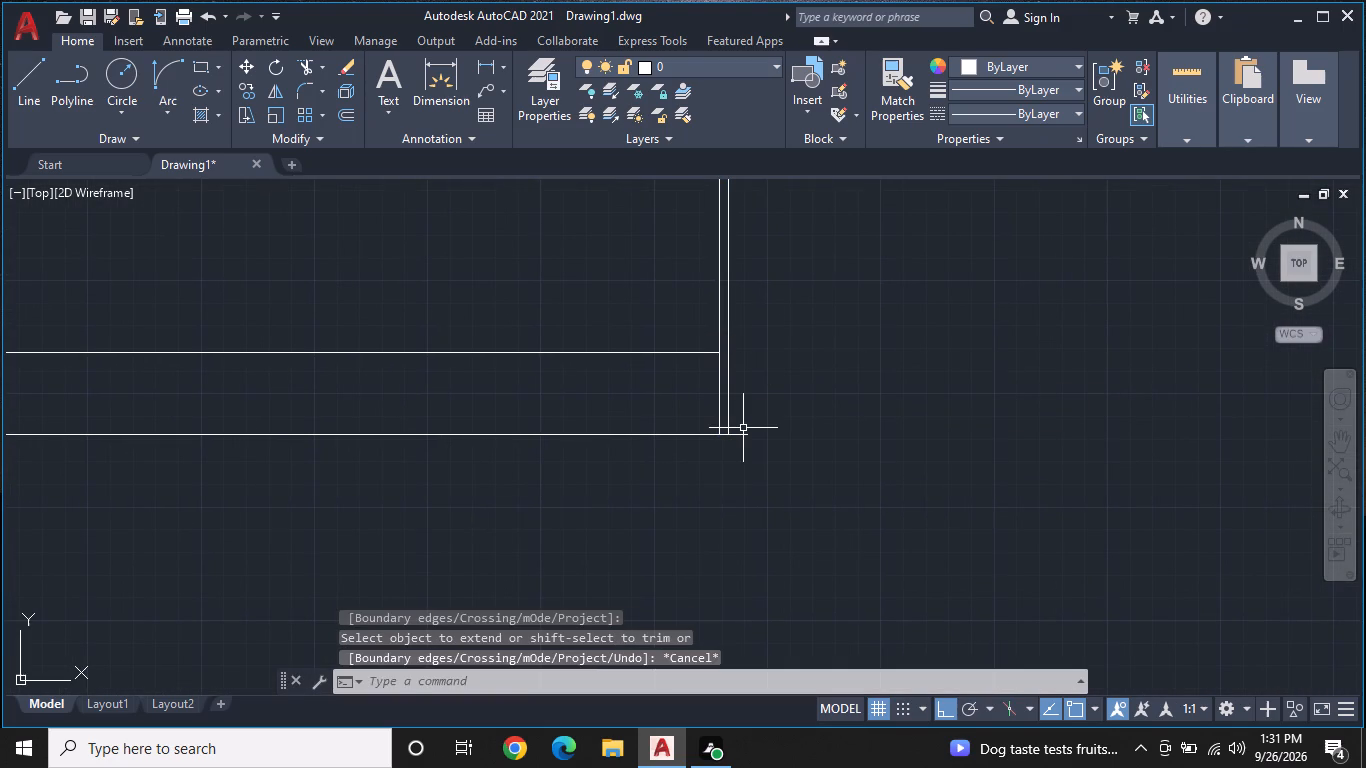
key(y)
key(Escape)
Trim the outer bottom wall line's overhang beyond the offset right wall line.
text(TR)
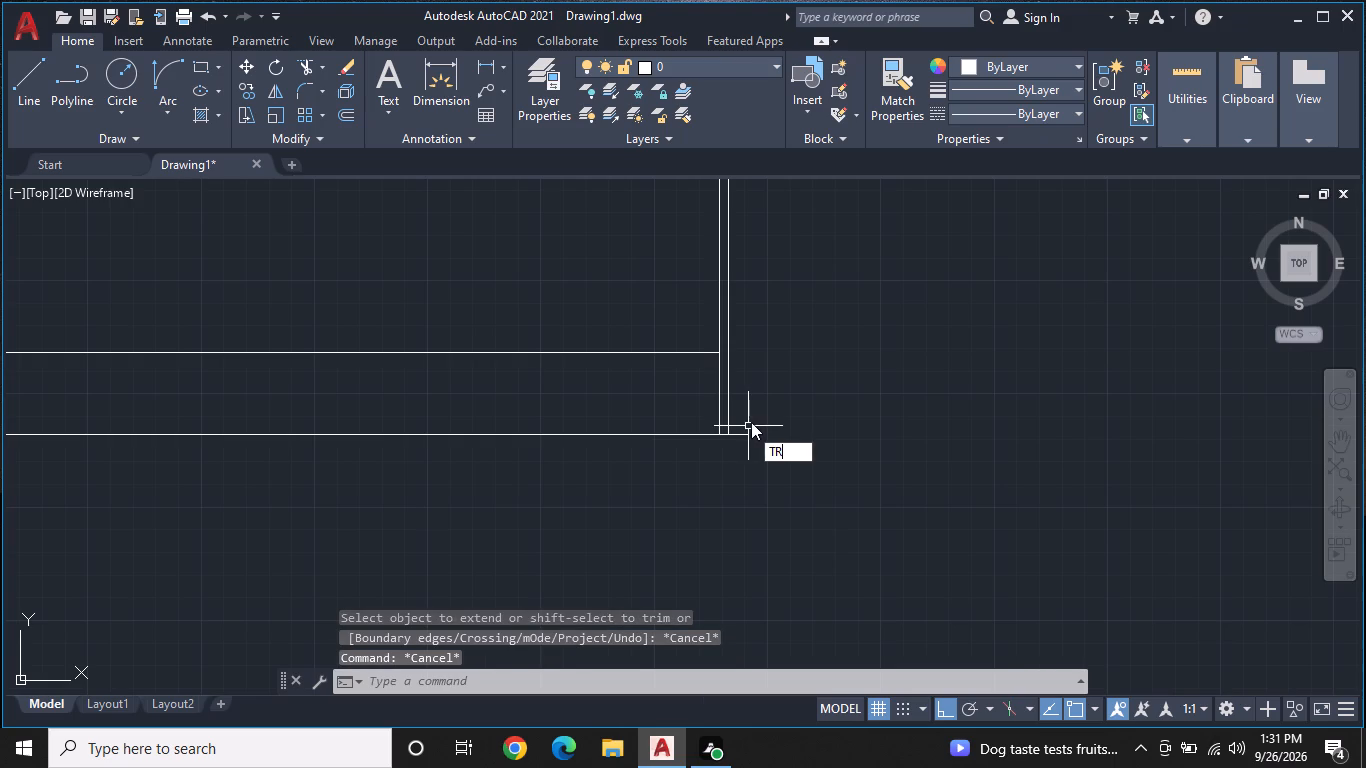
key(space)
click(744, 434)
scroll(781, 409, down, 2)
middle_drag(796, 392, 797, 404)
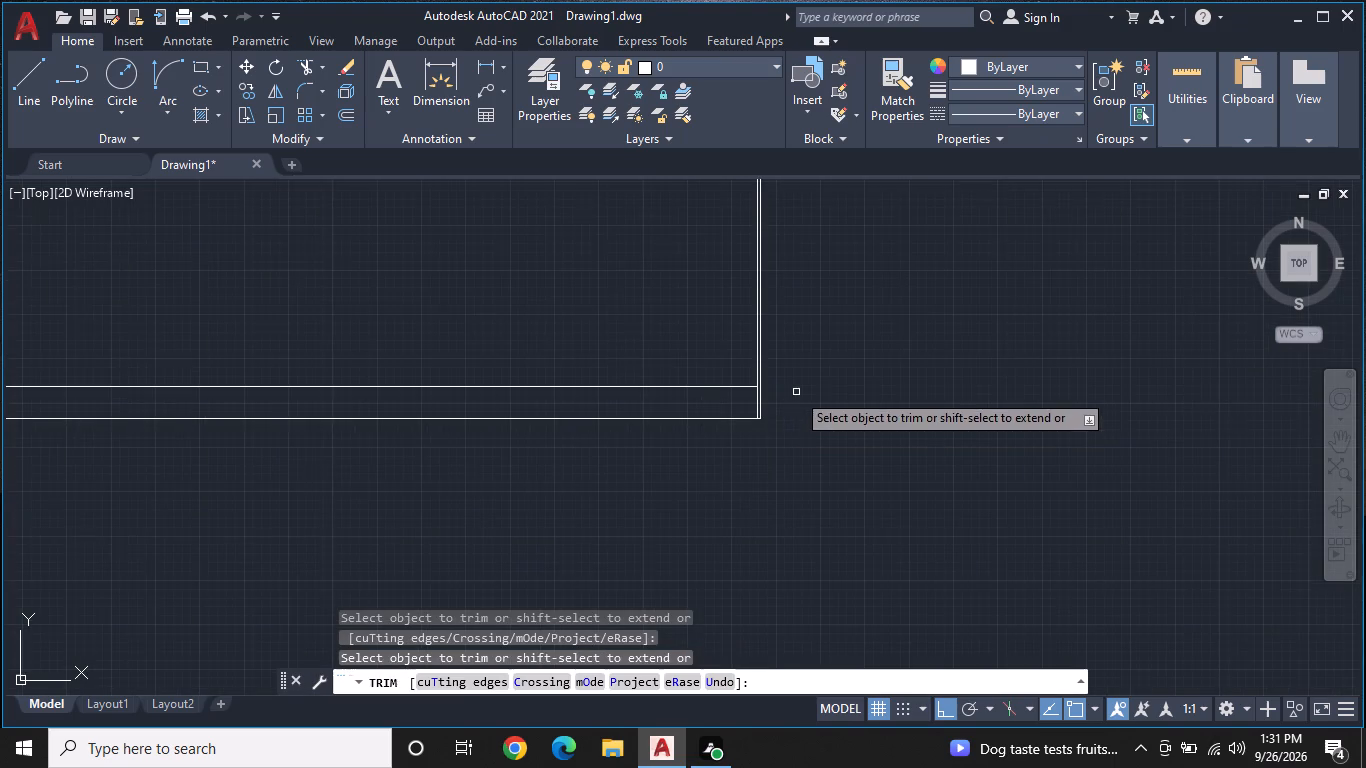
middle_drag(797, 404, 767, 482)
key(Escape)
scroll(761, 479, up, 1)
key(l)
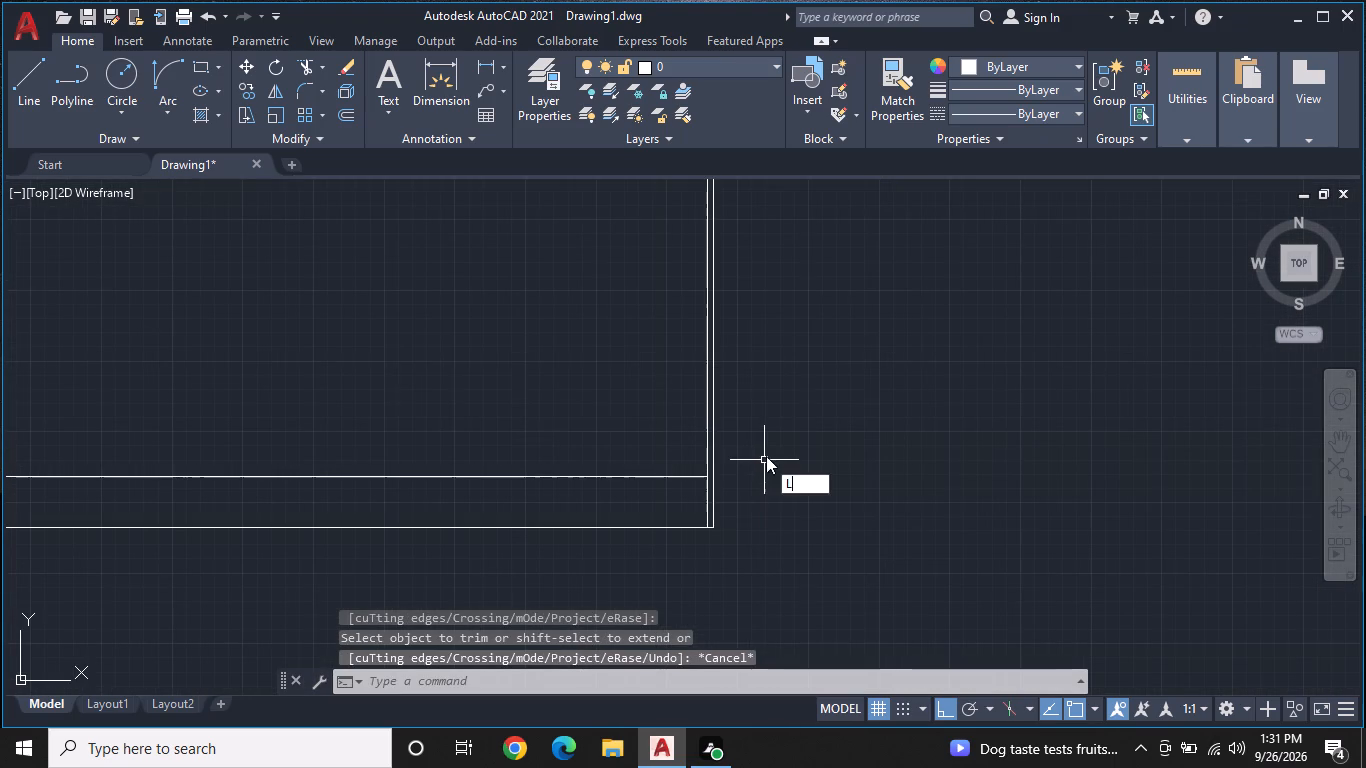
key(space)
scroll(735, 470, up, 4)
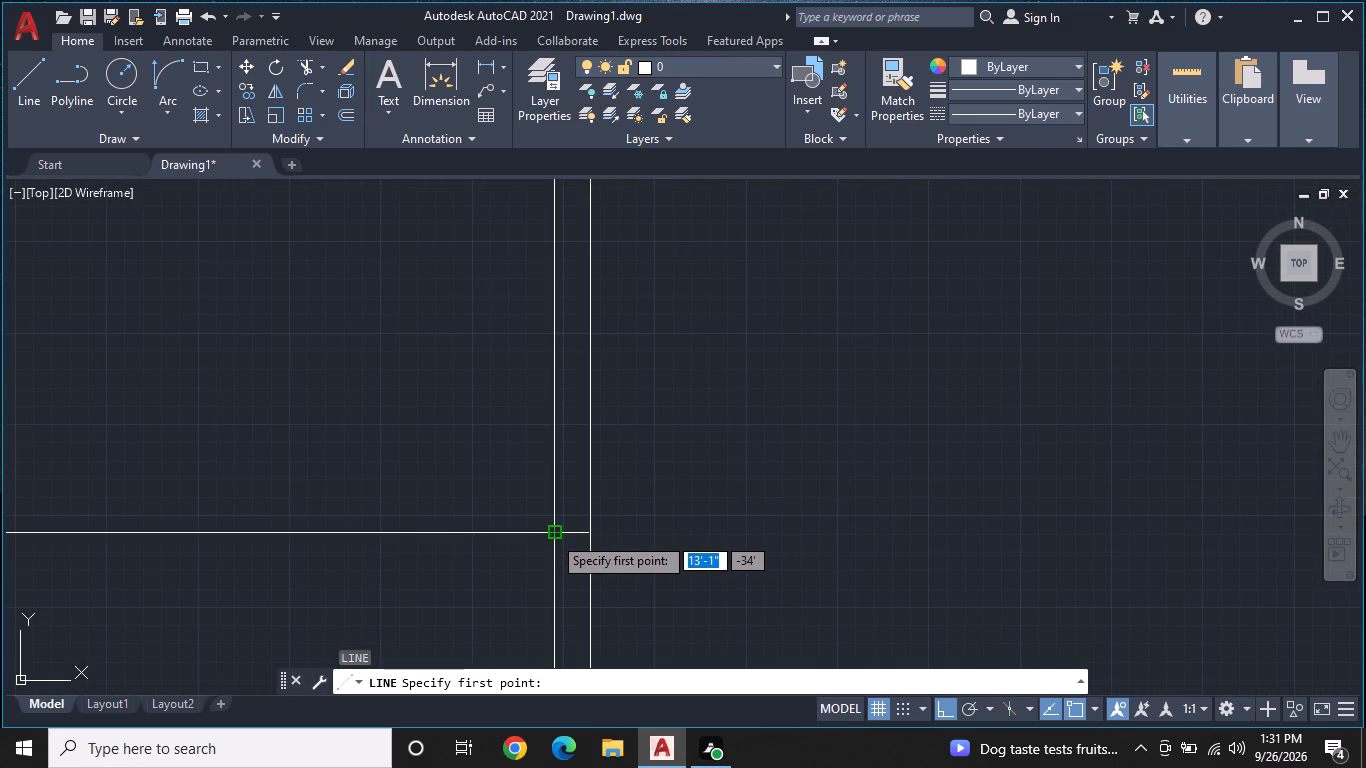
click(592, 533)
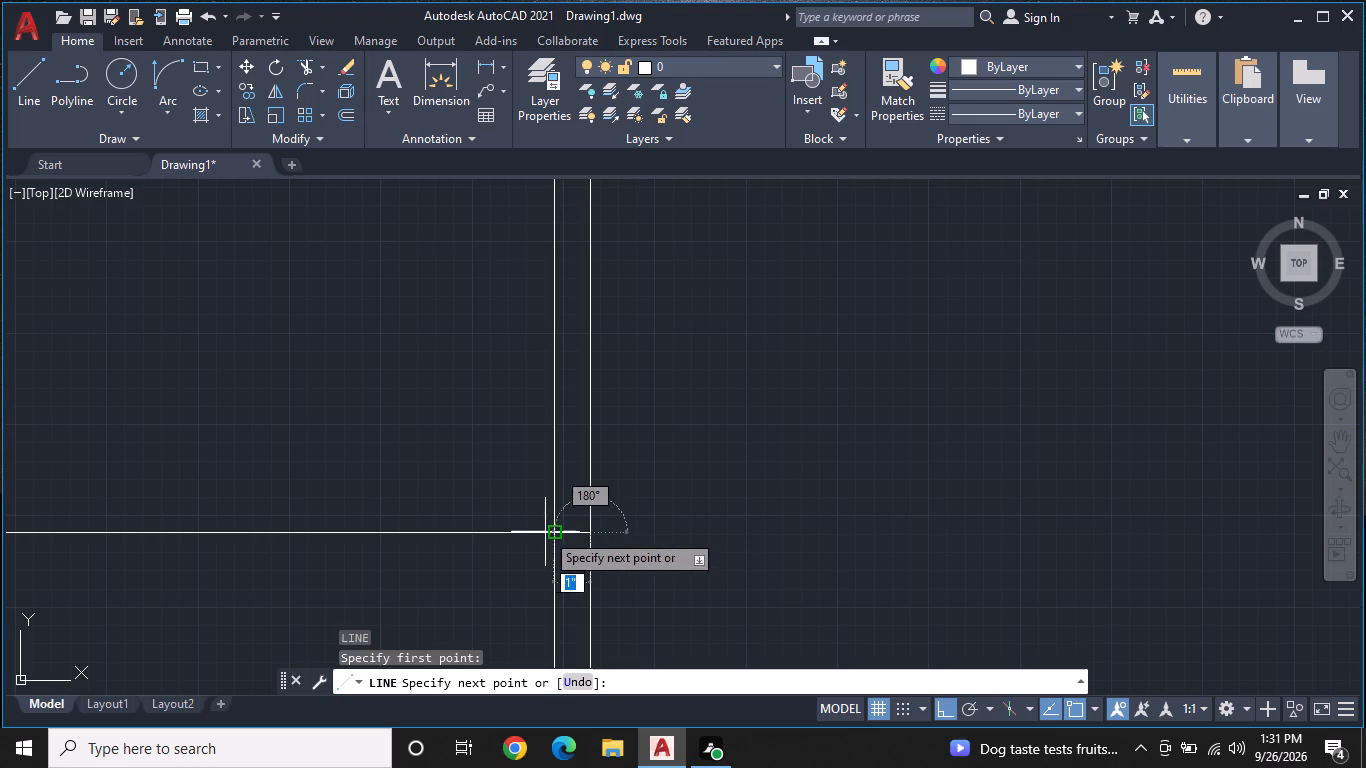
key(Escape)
Draw a line continuing the lower room's inner bottom wall line across the 1" wall, followed by a 7'7" horizontal segment outward.
scroll(550, 535, up, 1)
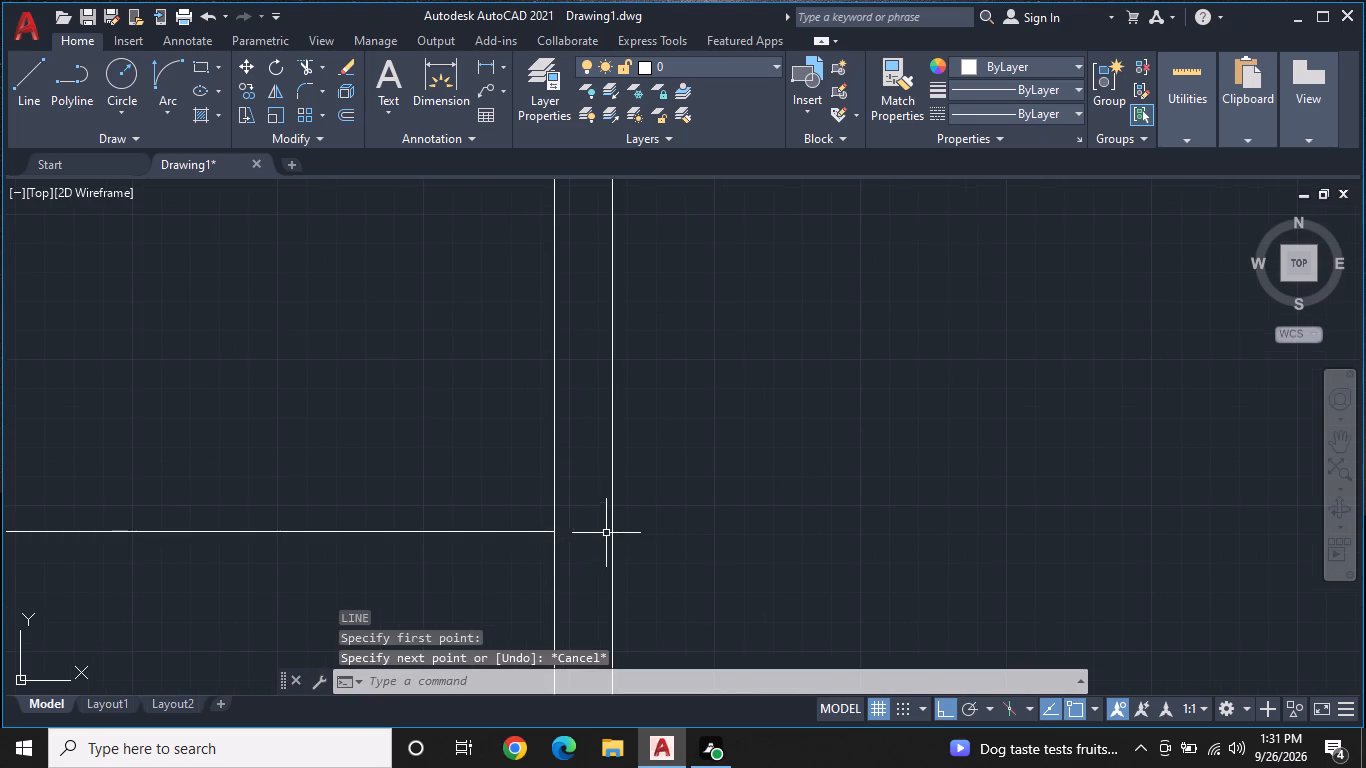
key(l)
key(space)
click(557, 536)
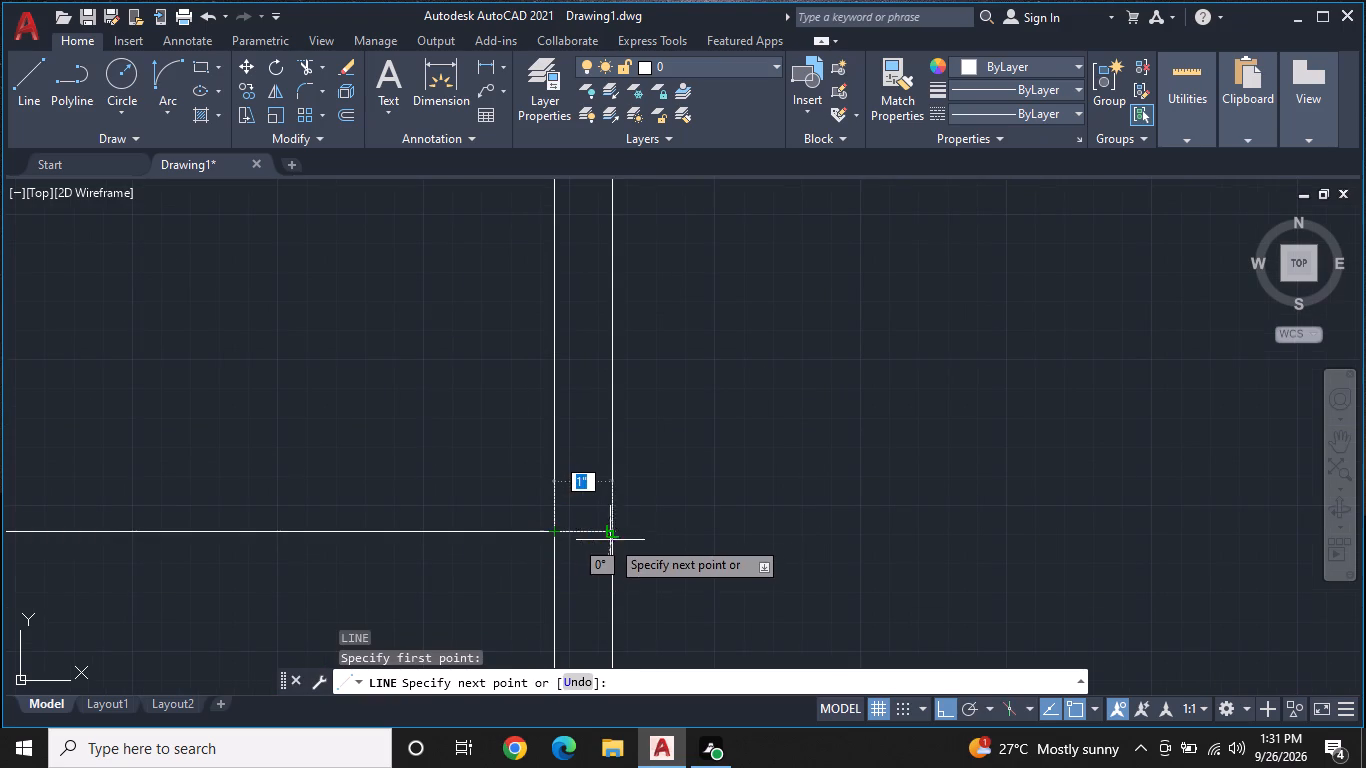
click(614, 528)
scroll(1016, 522, down, 3)
middle_drag(1051, 520, 886, 544)
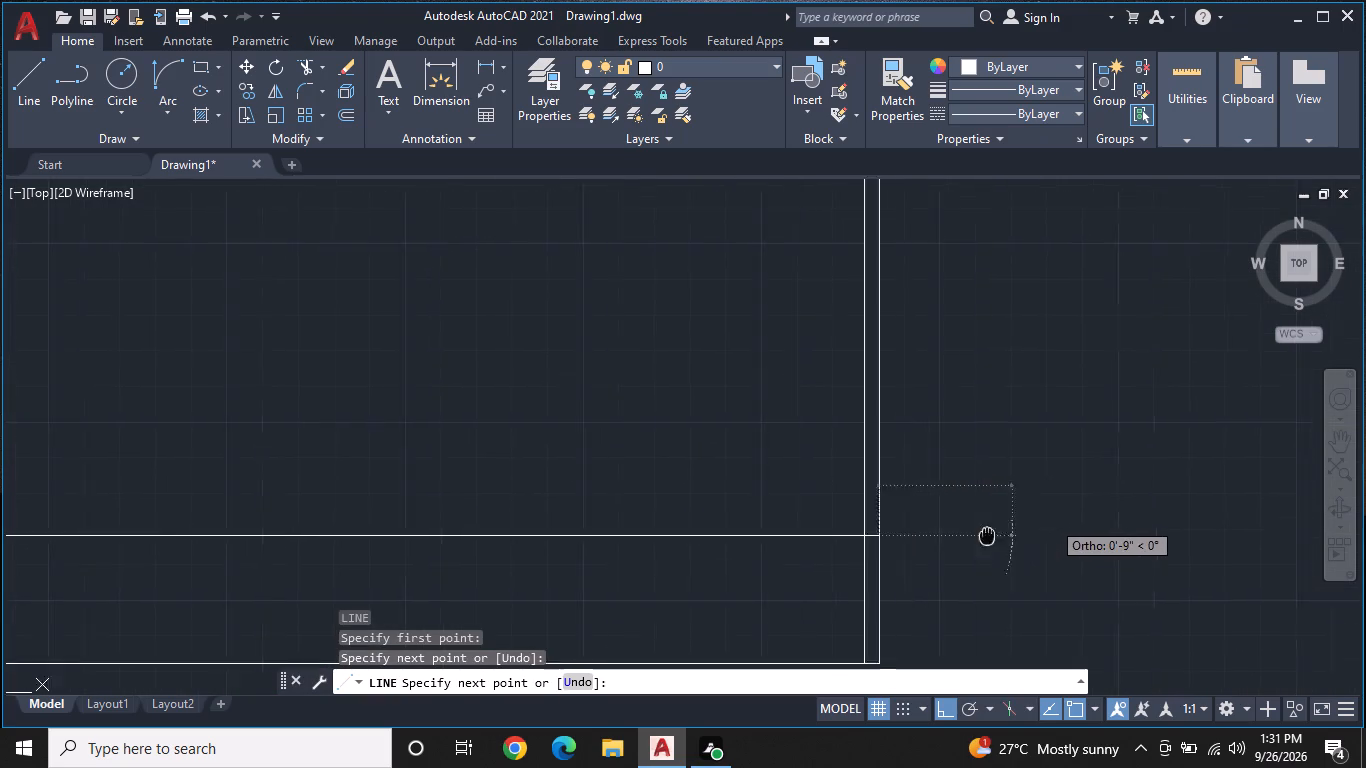
middle_drag(886, 544, 772, 542)
scroll(795, 509, up, 1)
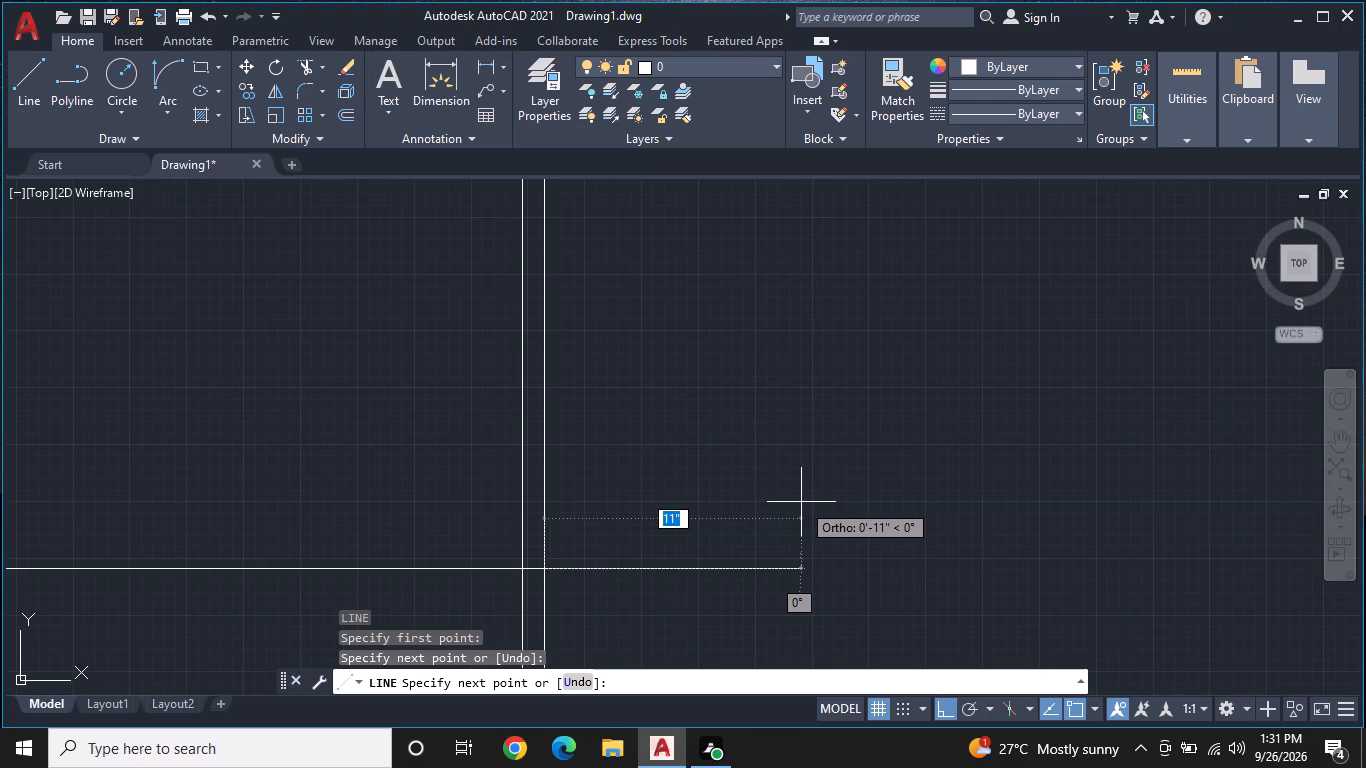
scroll(852, 490, down, 3)
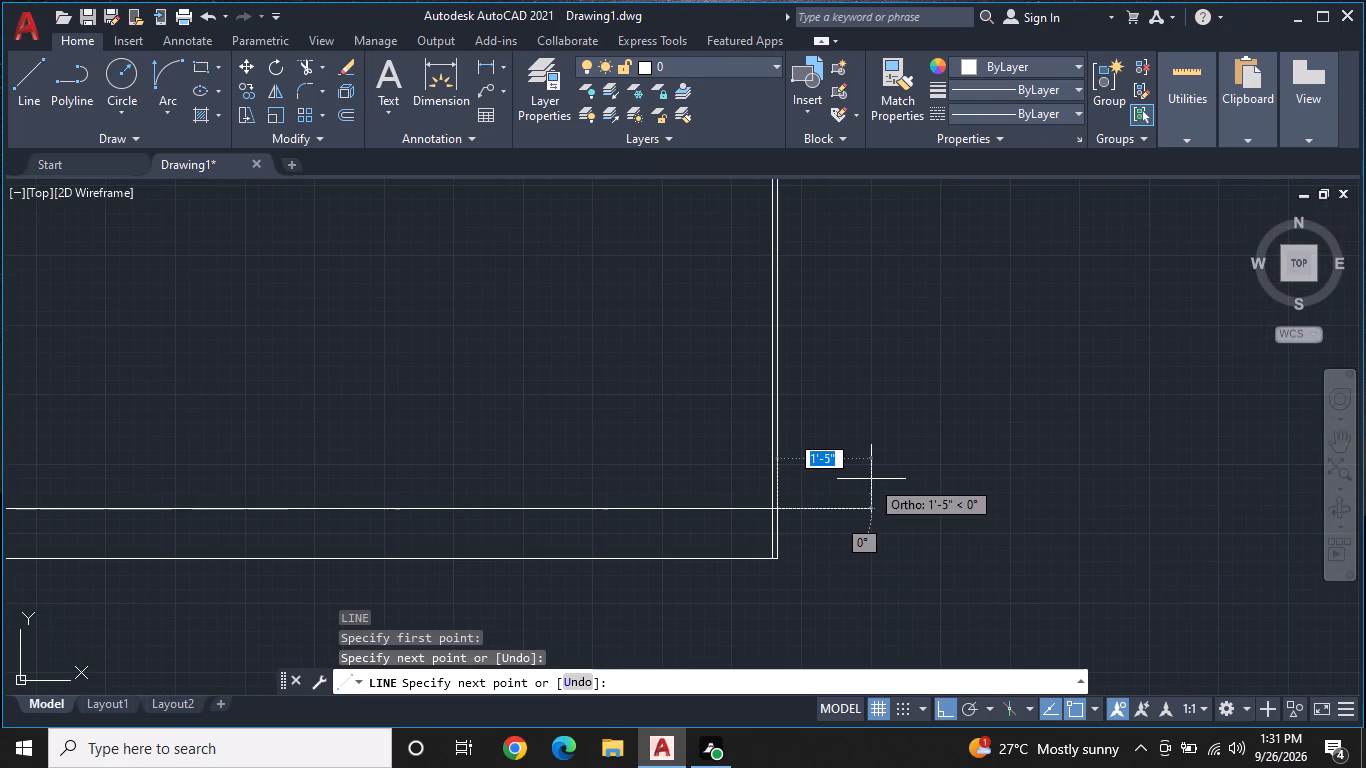
key(7)
text('7)
key(shift+quotedbl)
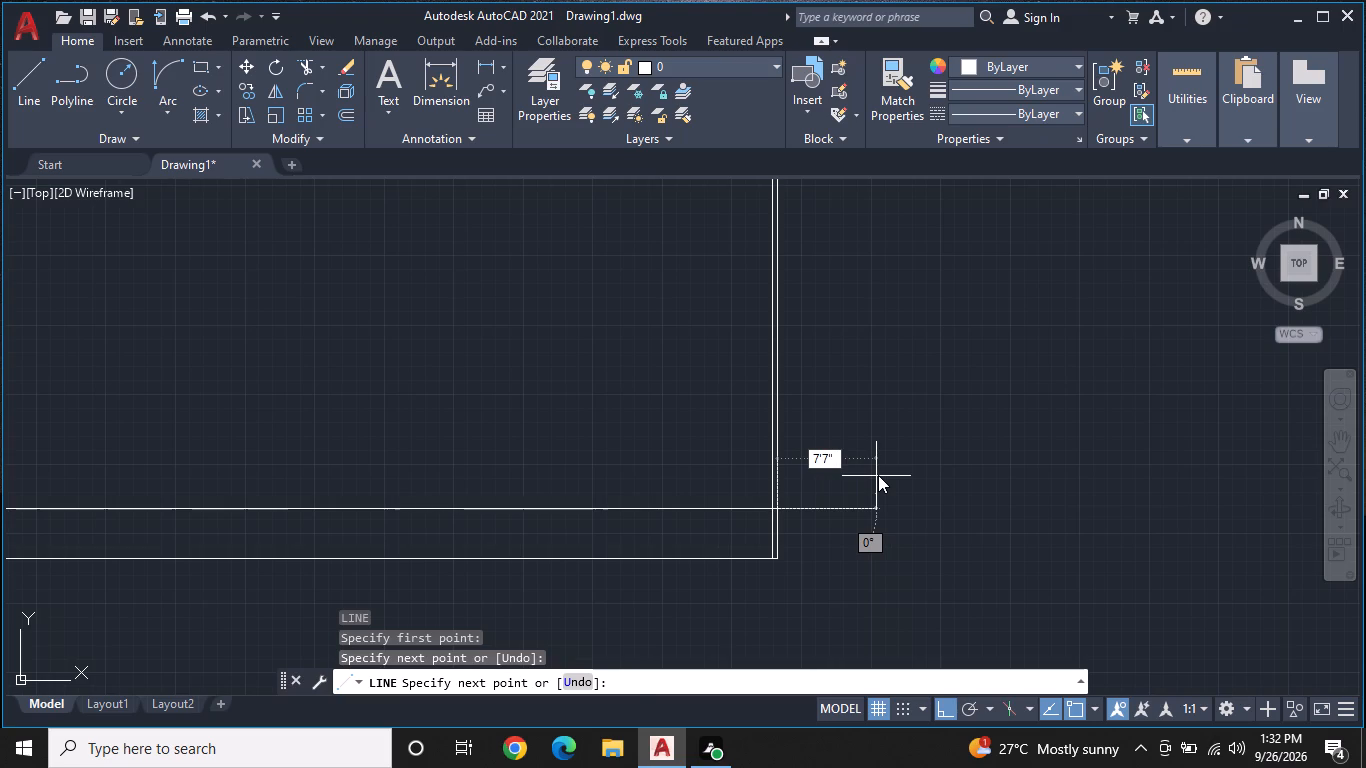
key(Return)
Continue the line vertically from the 7'7" segment's end up to the upper room's outer bottom wall line.
scroll(877, 475, down, 2)
middle_drag(996, 395, 958, 568)
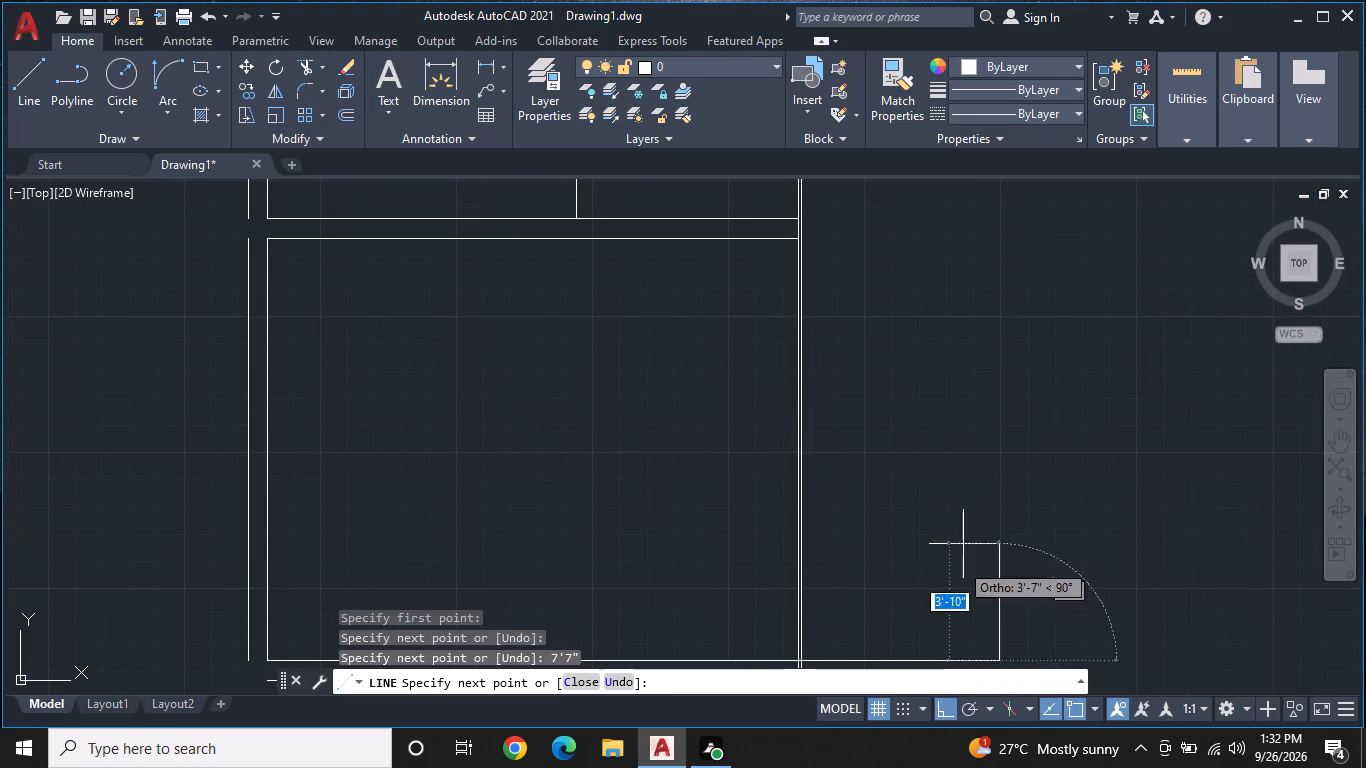
middle_drag(1022, 299, 1018, 544)
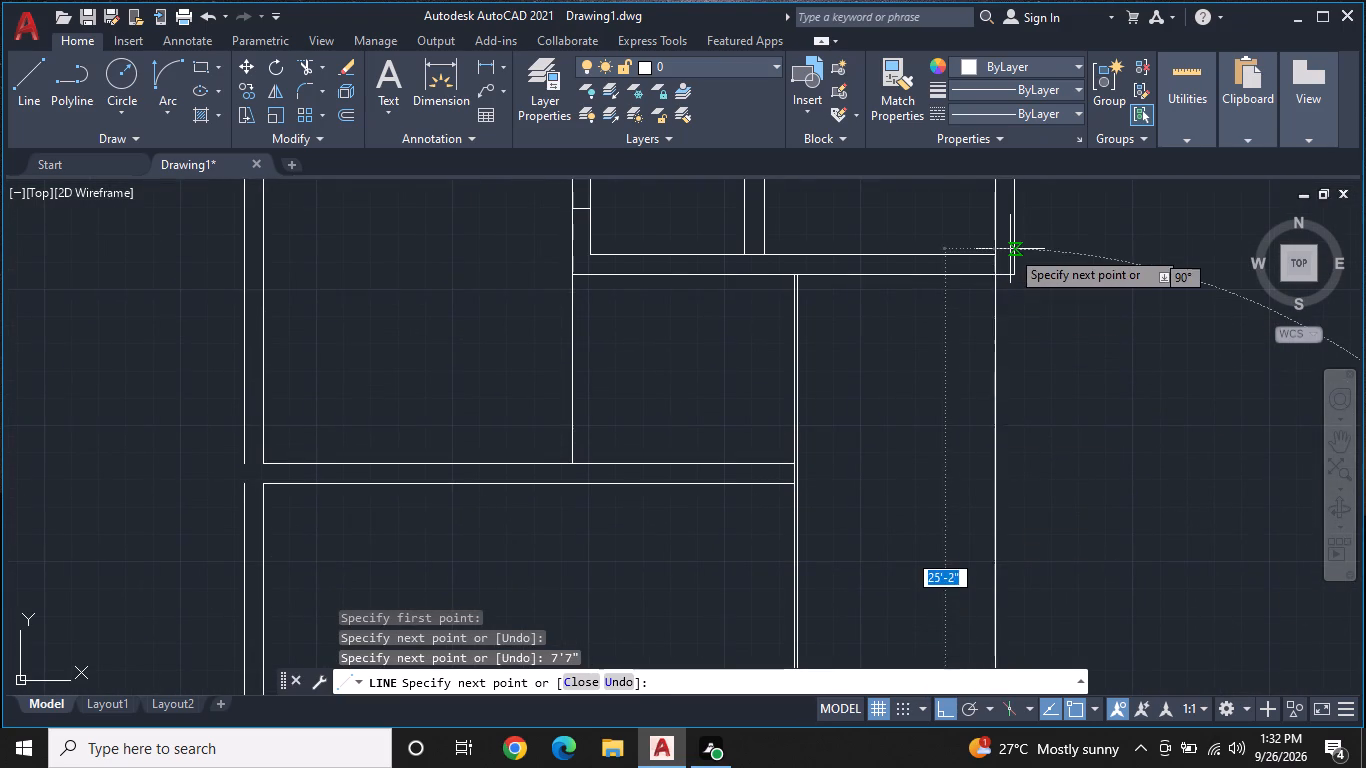
scroll(1010, 249, up, 2)
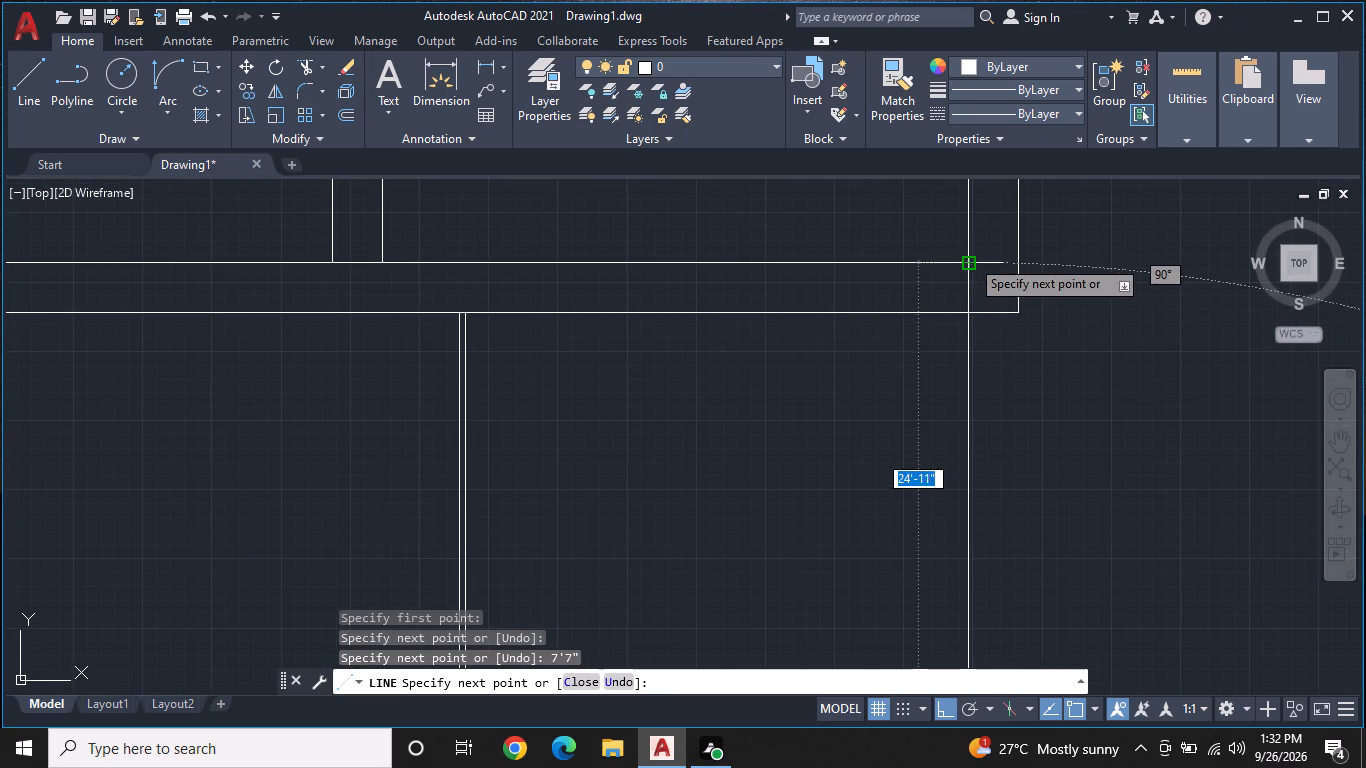
click(969, 318)
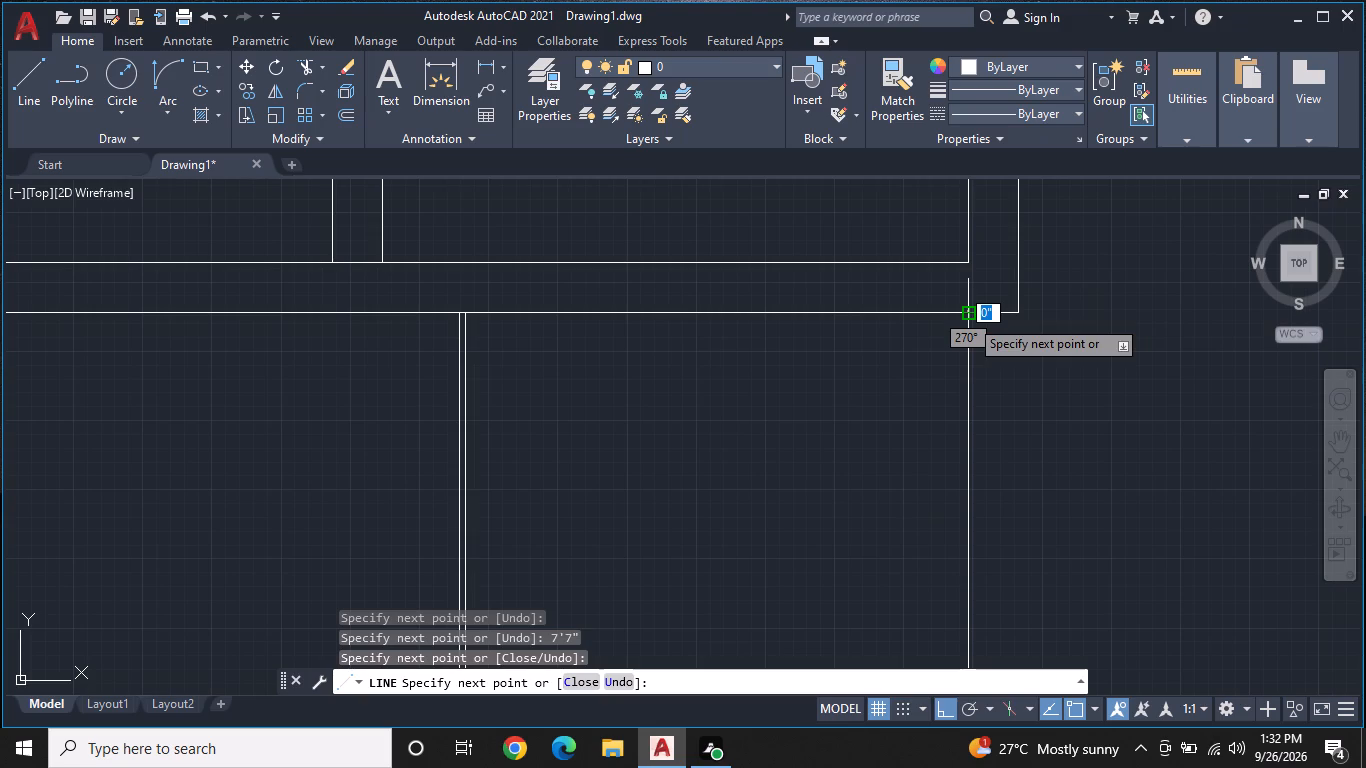
key(Escape)
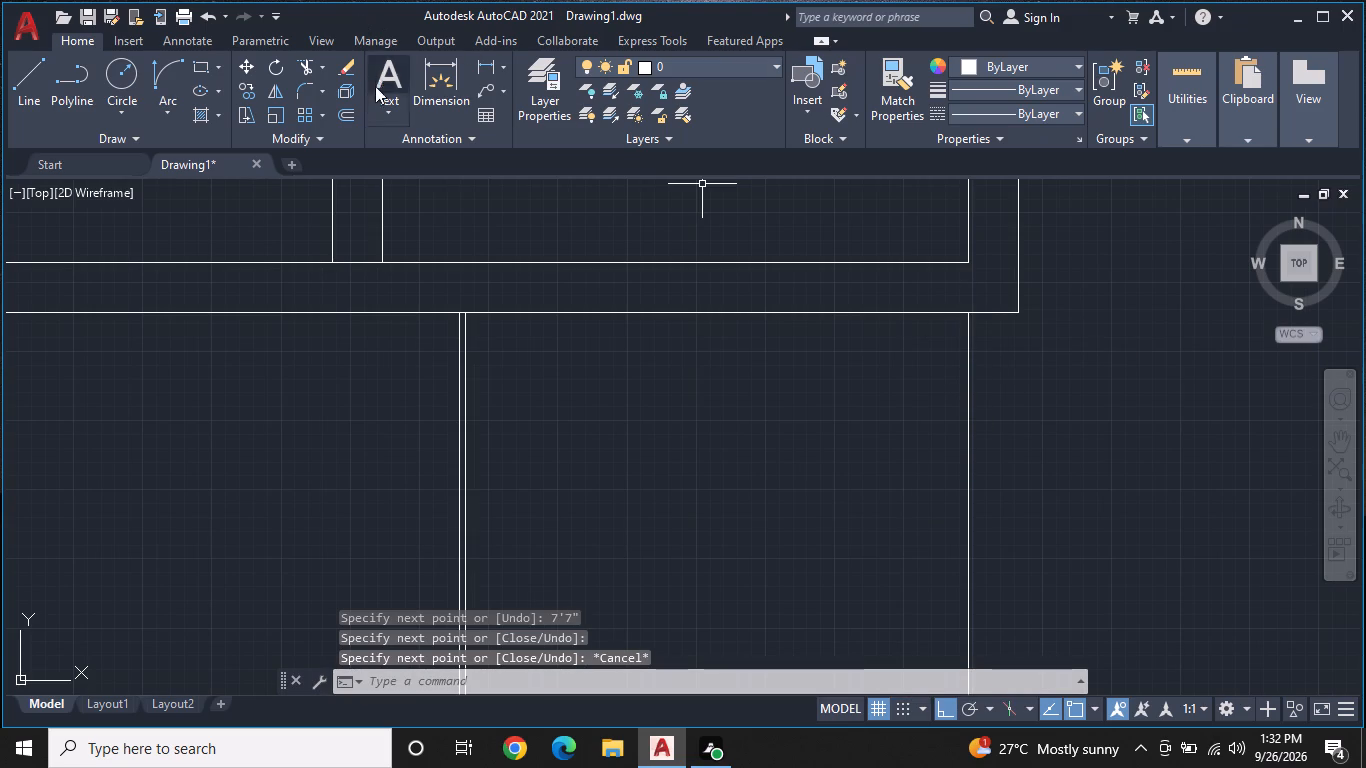
Offset the new side area's vertical line 9" outward, away from the lower room.
click(345, 117)
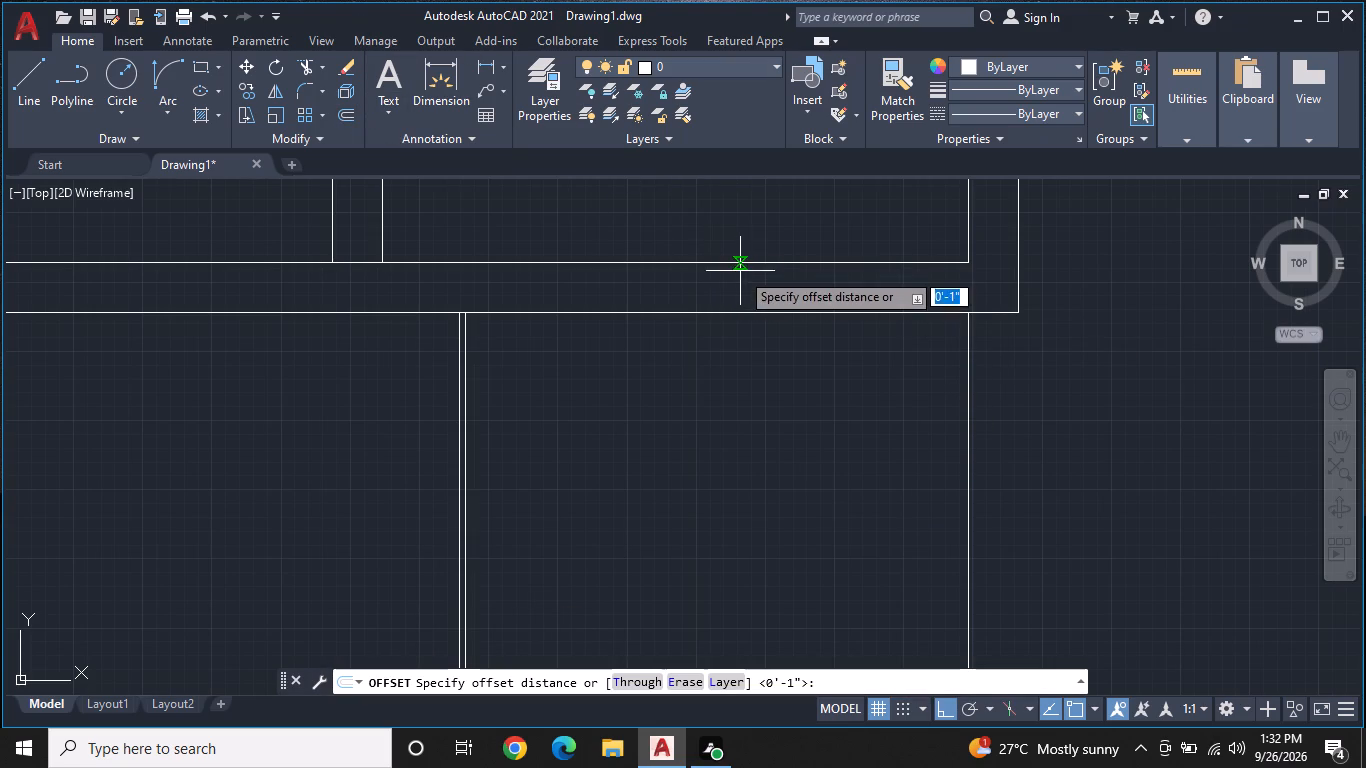
key(9)
key(shift+quotedbl)
key(Return)
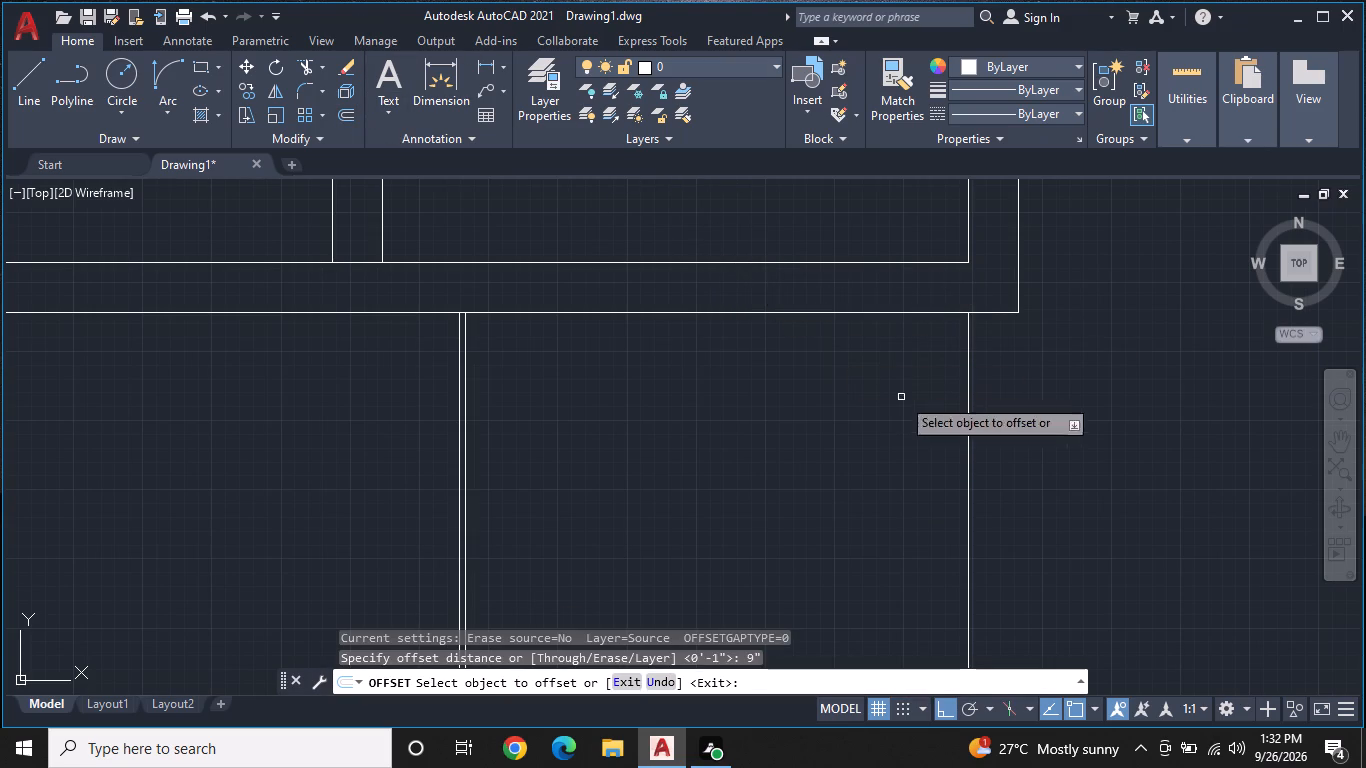
click(971, 411)
click(1019, 398)
Offset the side area's bottom line 9" downward to form its outer wall line.
scroll(1021, 395, down, 2)
middle_drag(988, 437, 971, 251)
scroll(970, 251, down, 2)
middle_drag(941, 382, 940, 351)
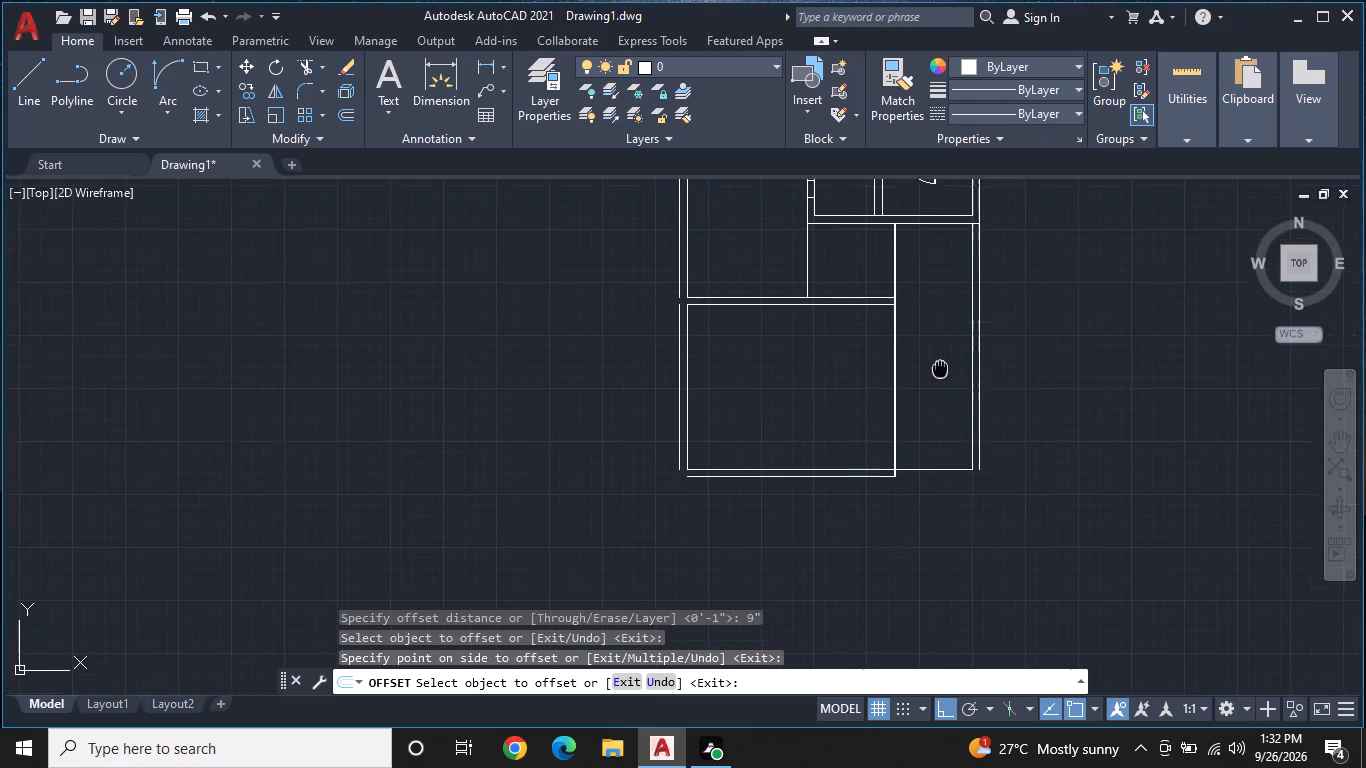
middle_drag(940, 351, 934, 311)
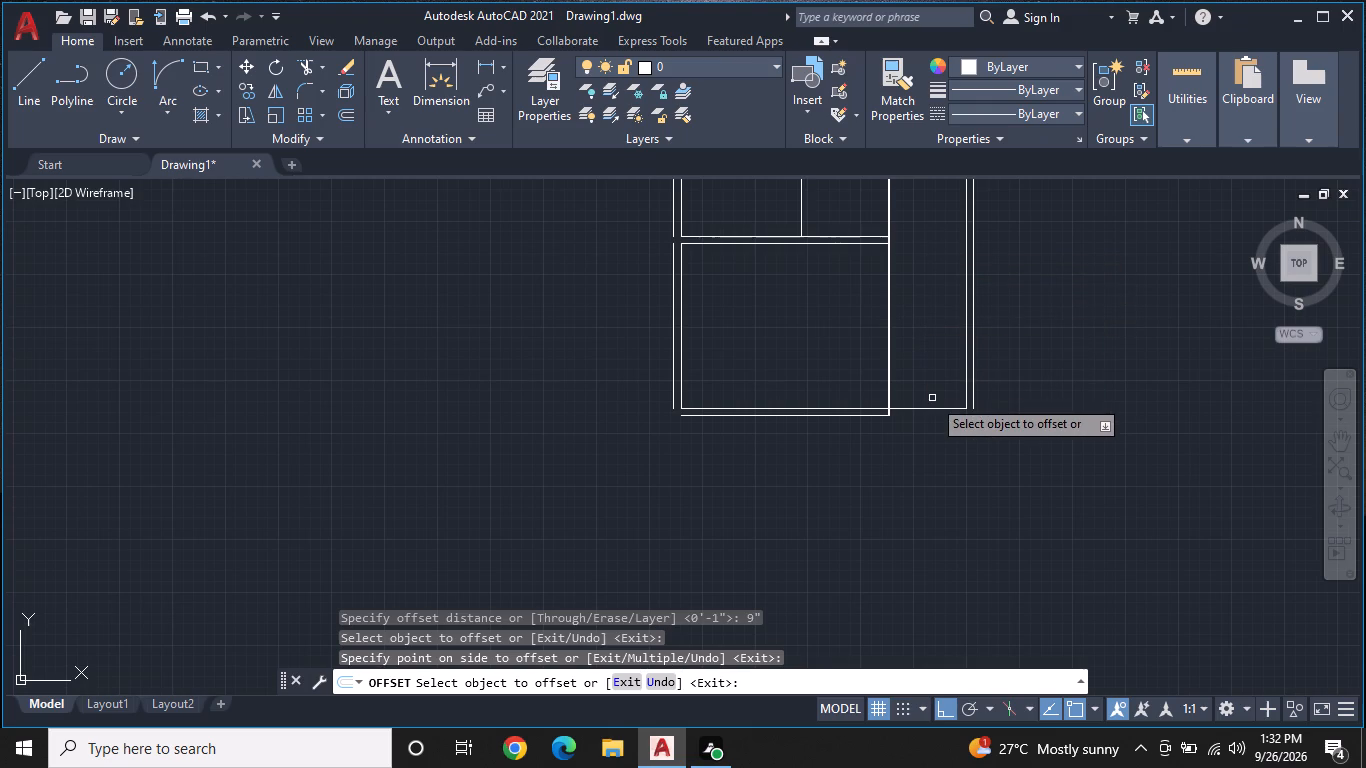
scroll(938, 419, up, 2)
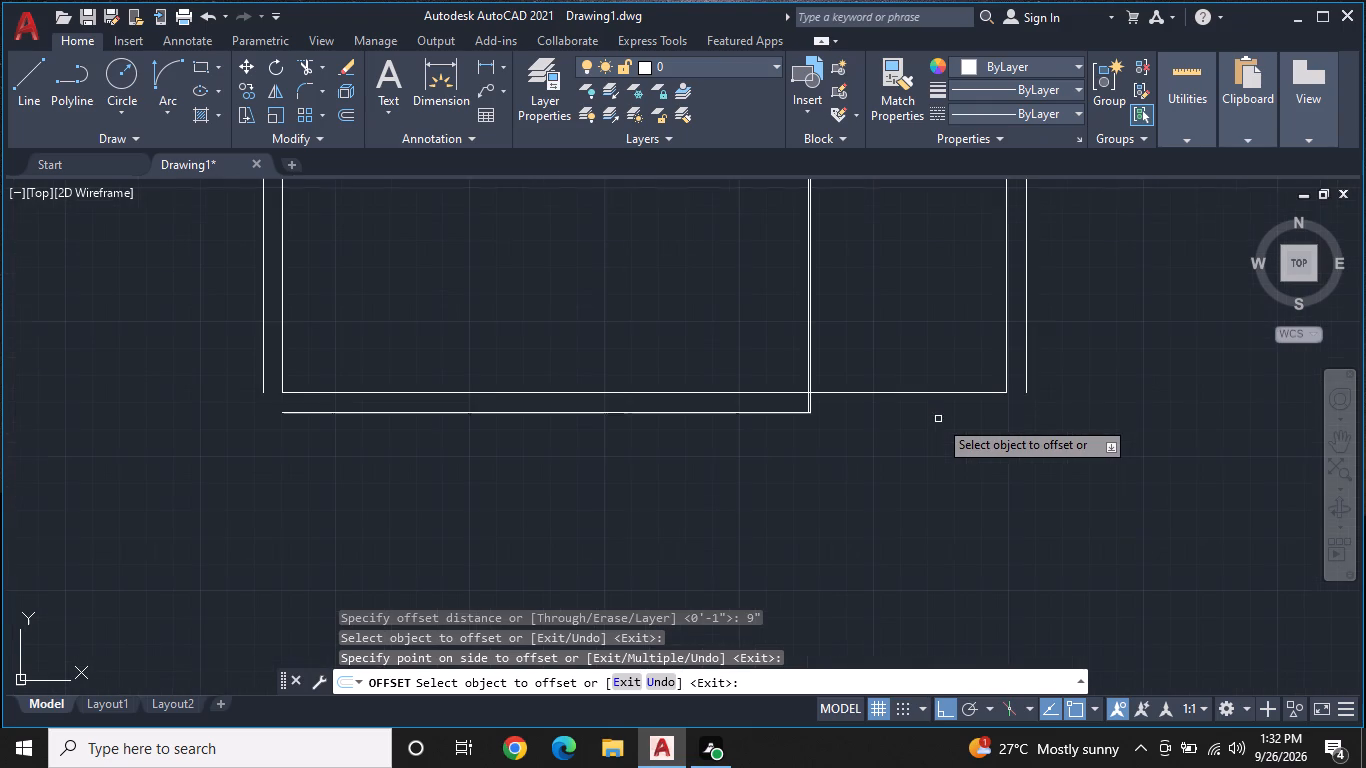
key(Escape)
key(space)
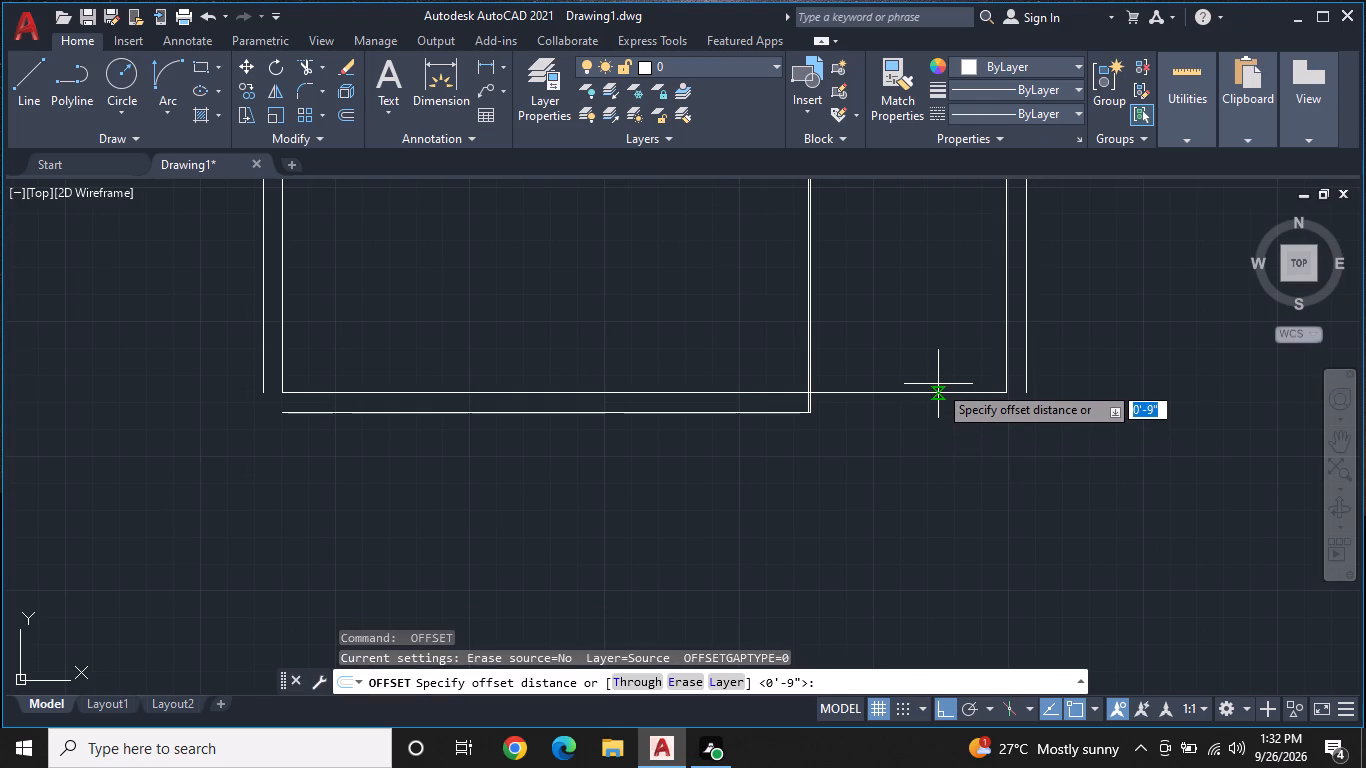
key(space)
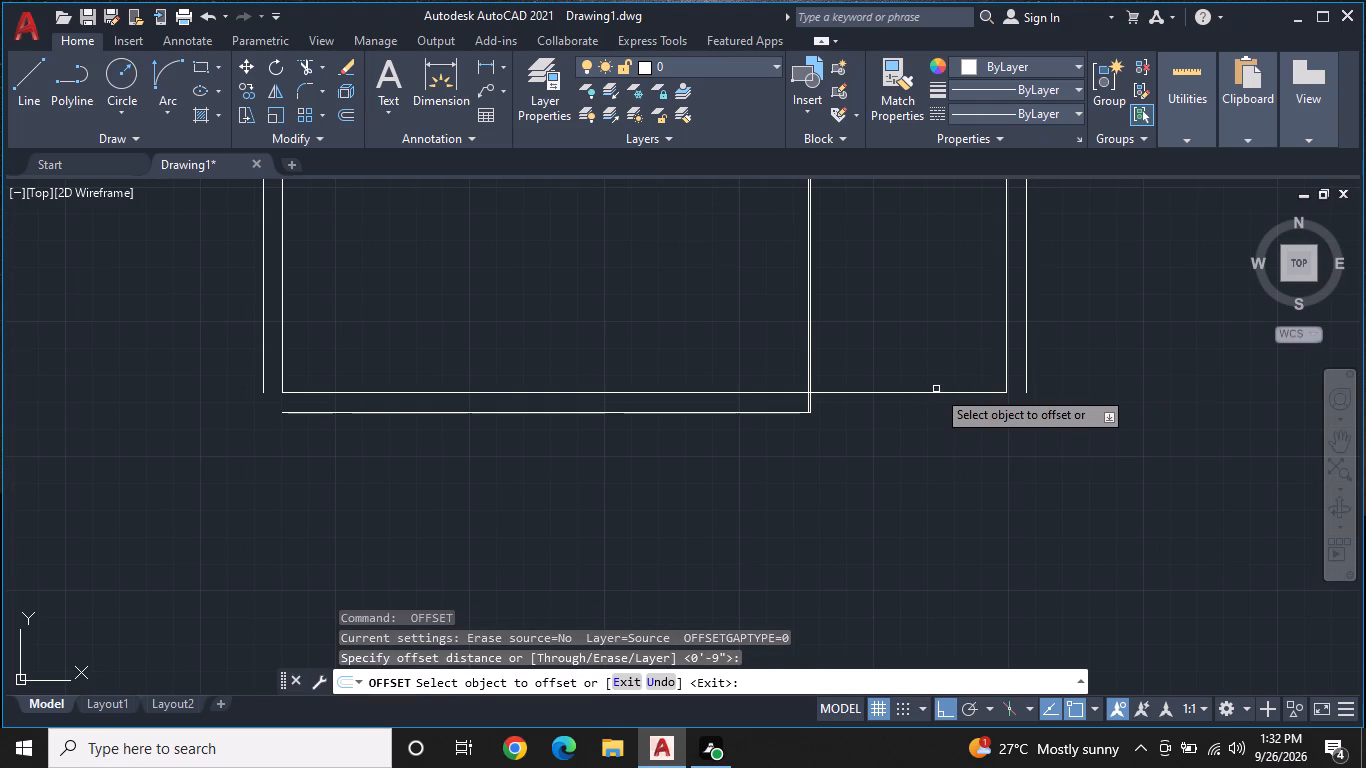
click(935, 395)
click(931, 434)
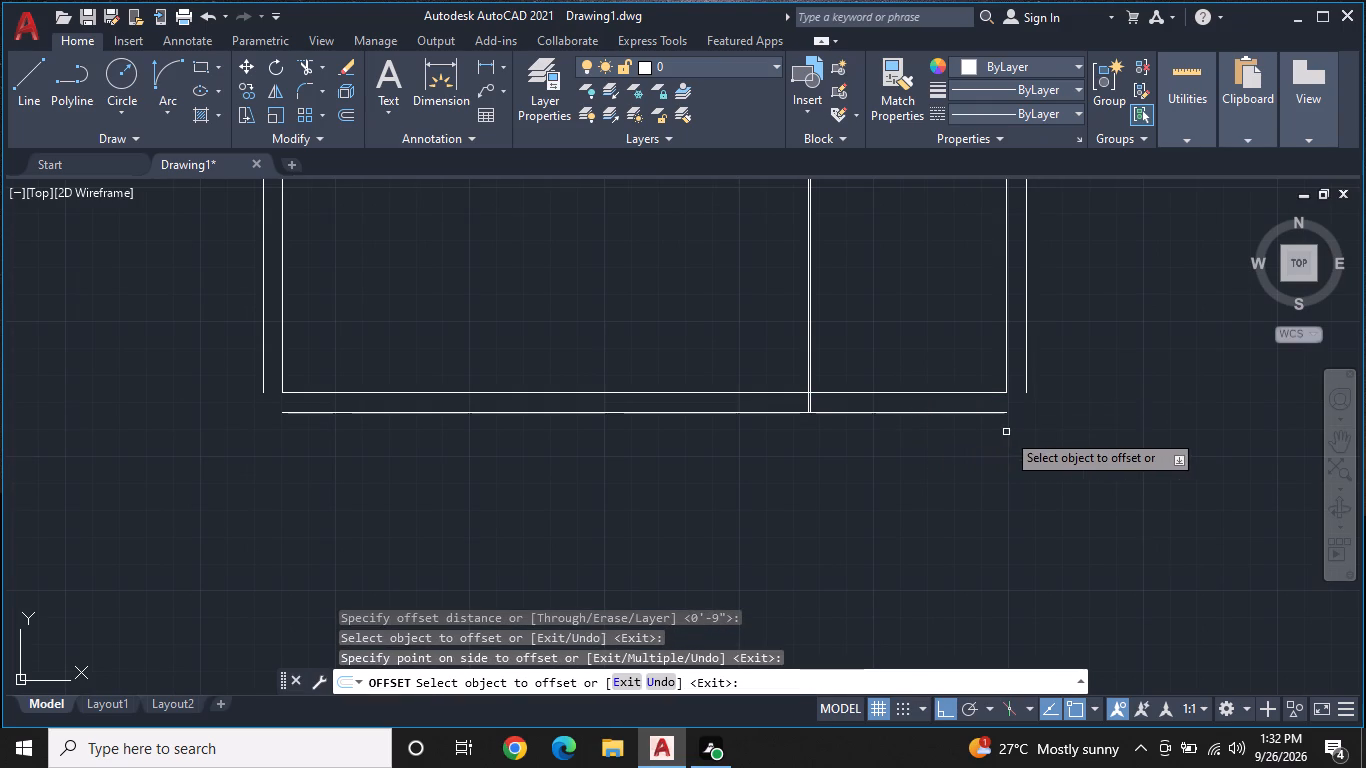
middle_drag(995, 440, 849, 475)
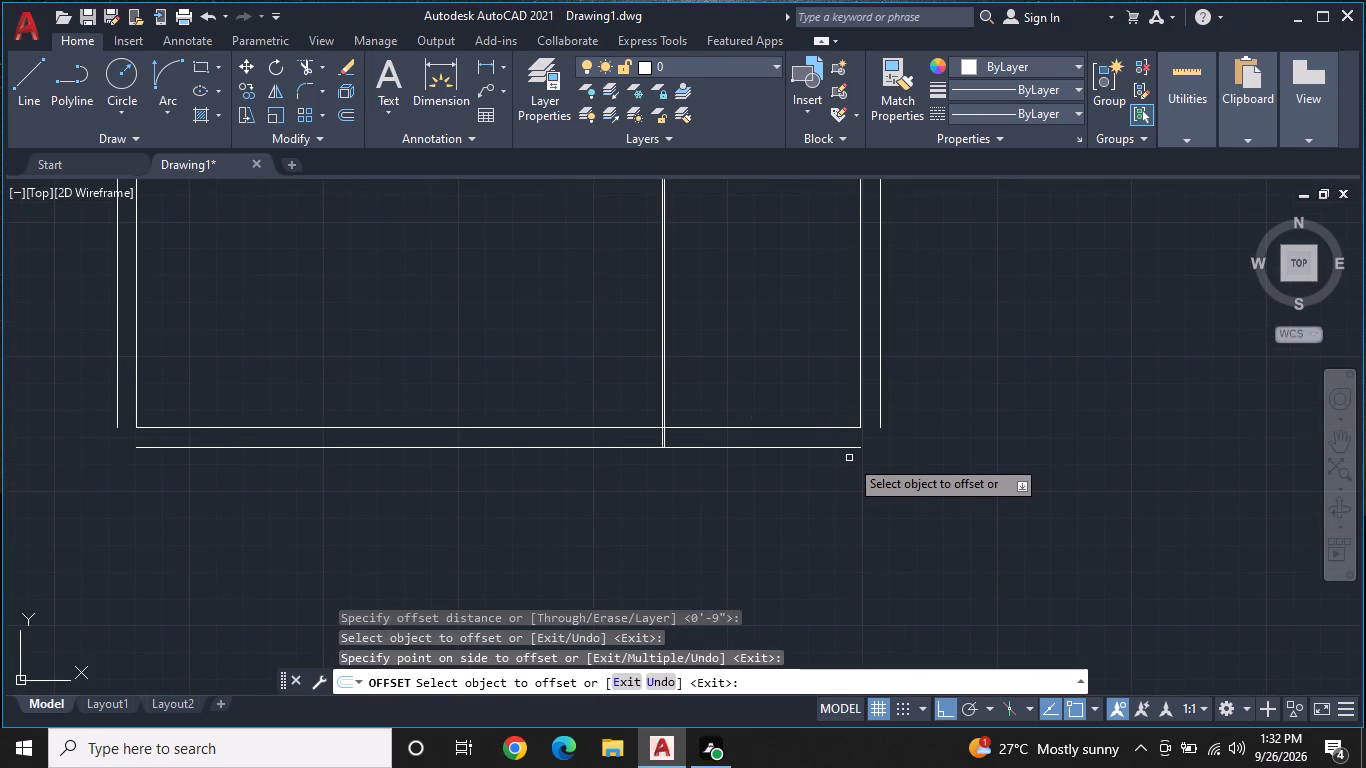
key(Escape)
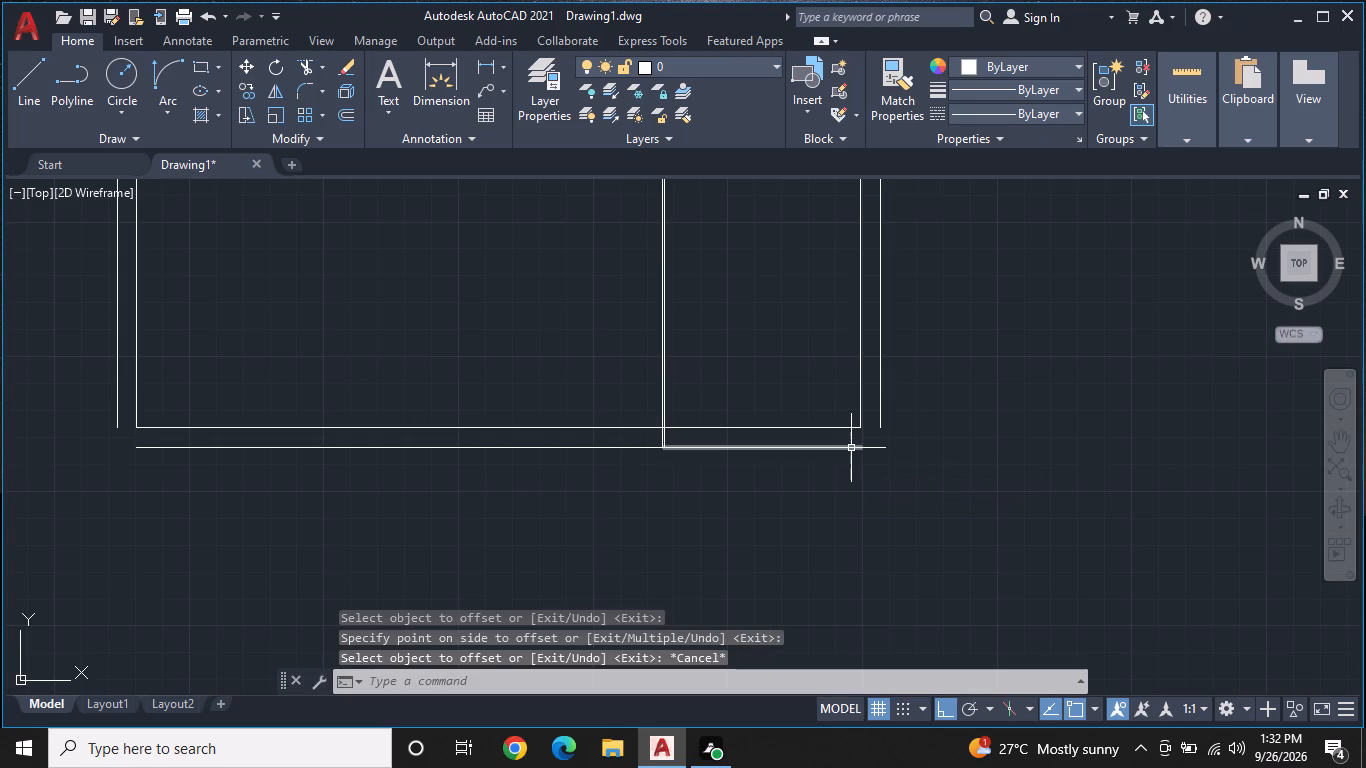
Fillet the lower room's outer left wall line with its outer bottom wall line into a square corner.
scroll(854, 440, up, 1)
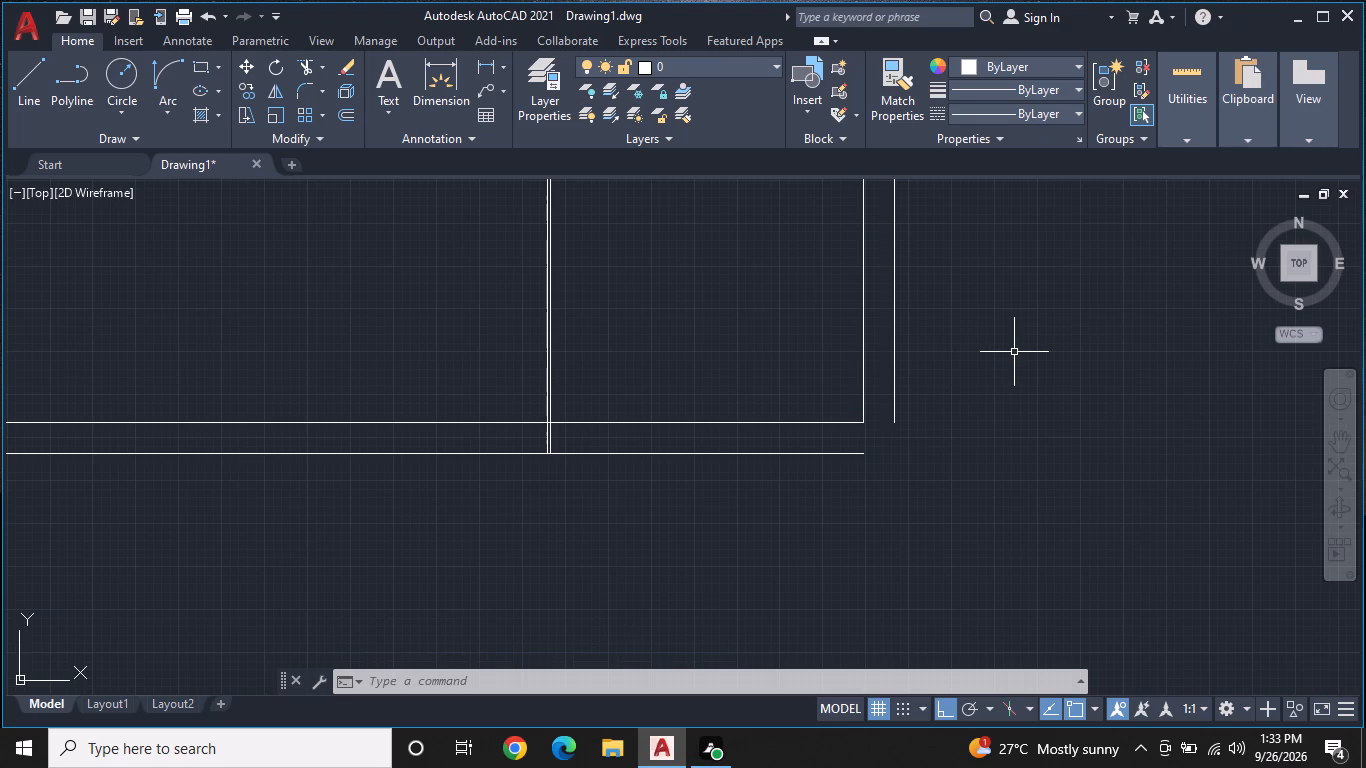
scroll(1014, 352, up, 1)
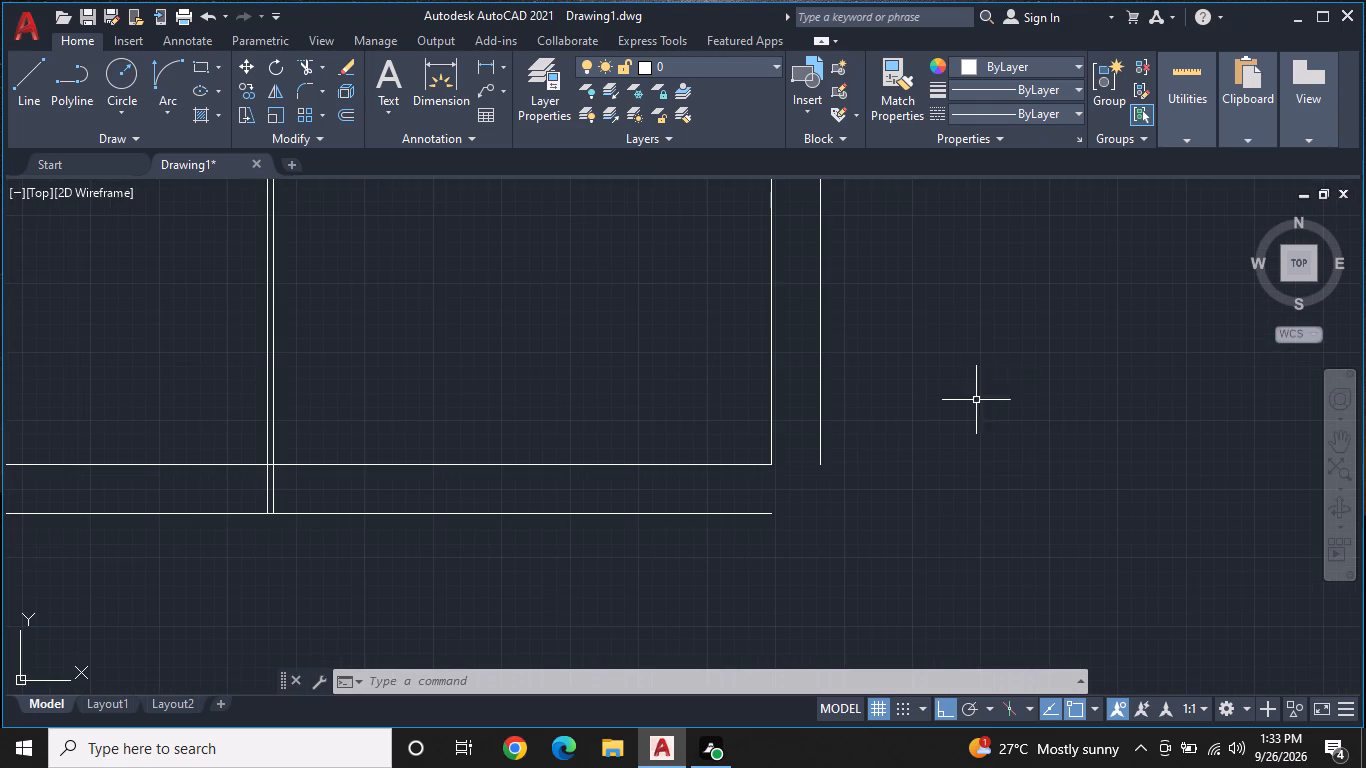
middle_drag(968, 410, 1005, 380)
scroll(1000, 385, down, 2)
middle_drag(954, 444, 947, 484)
key(Escape)
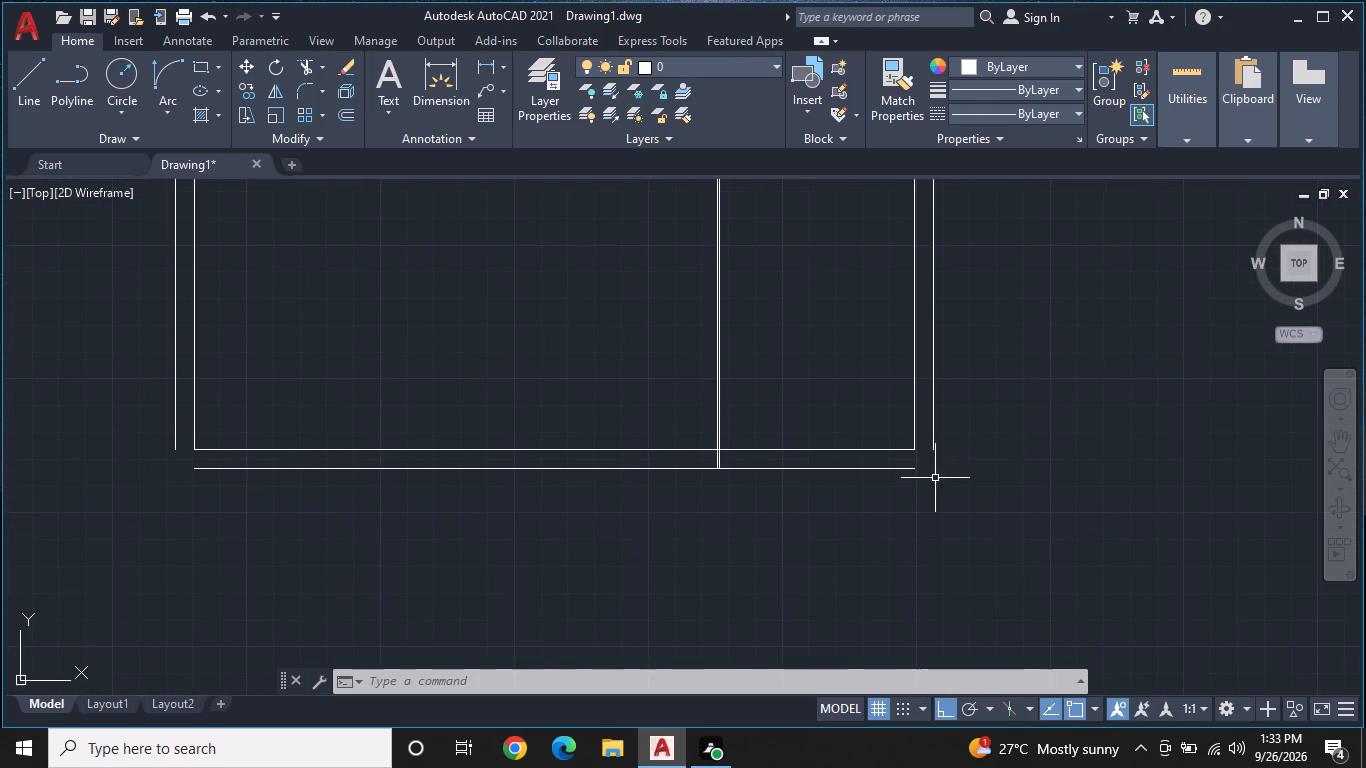
click(299, 92)
click(173, 430)
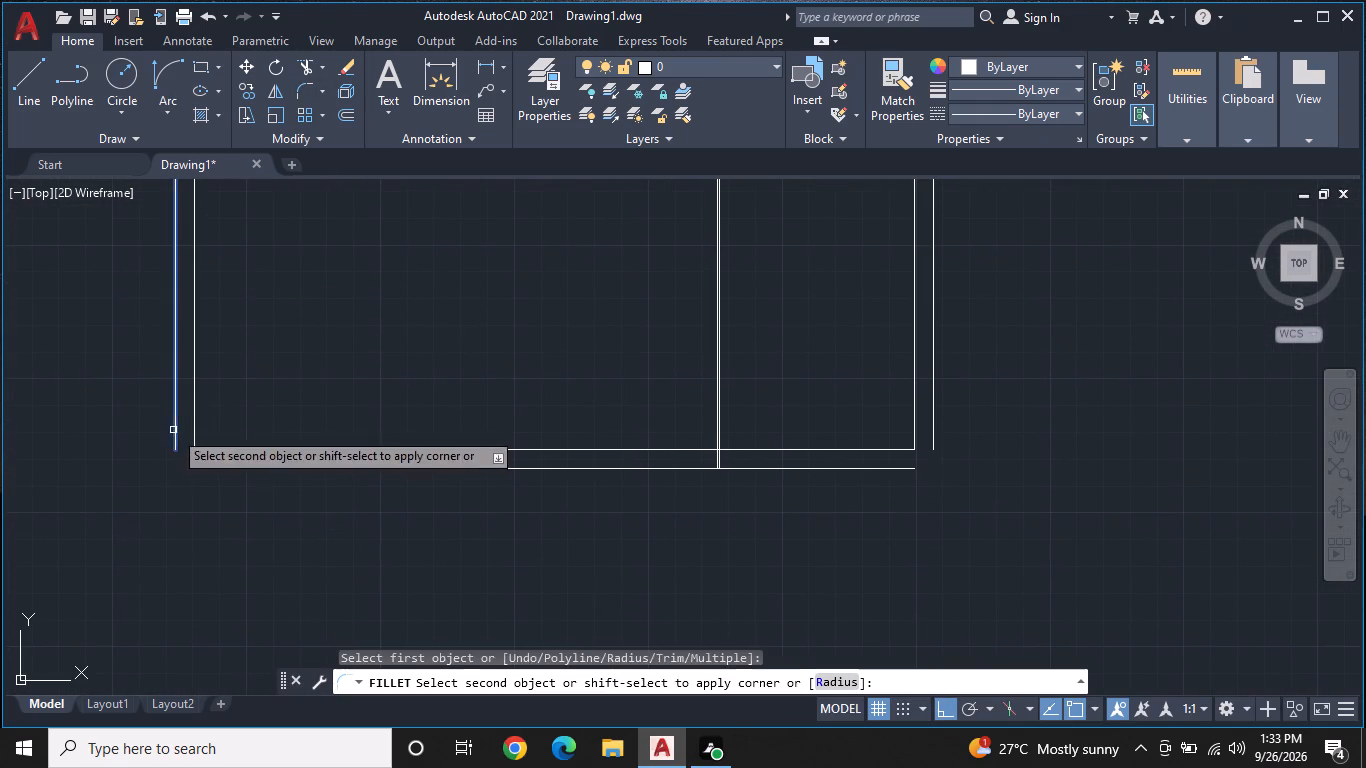
click(207, 466)
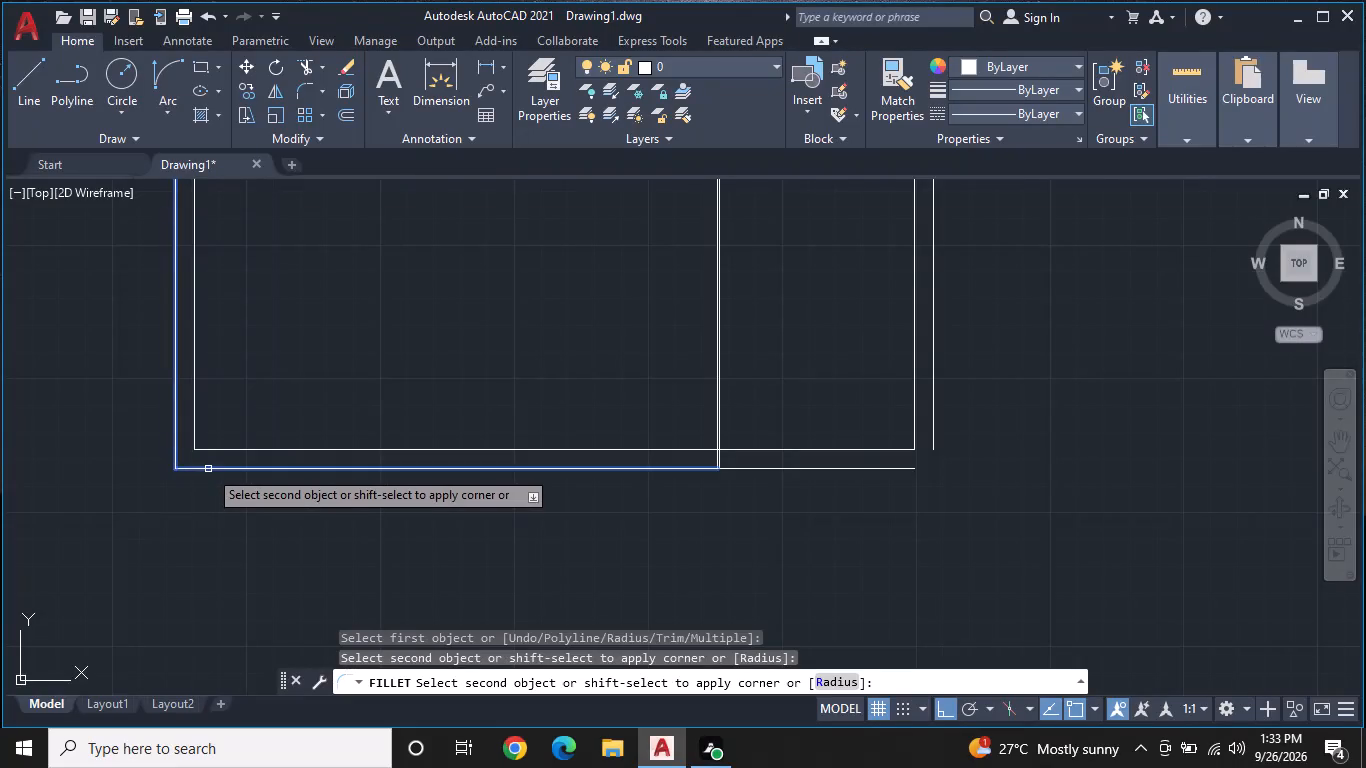
click(208, 471)
Fillet the side area's outer right wall line with its outer bottom line into a square corner, radius 0.
key(space)
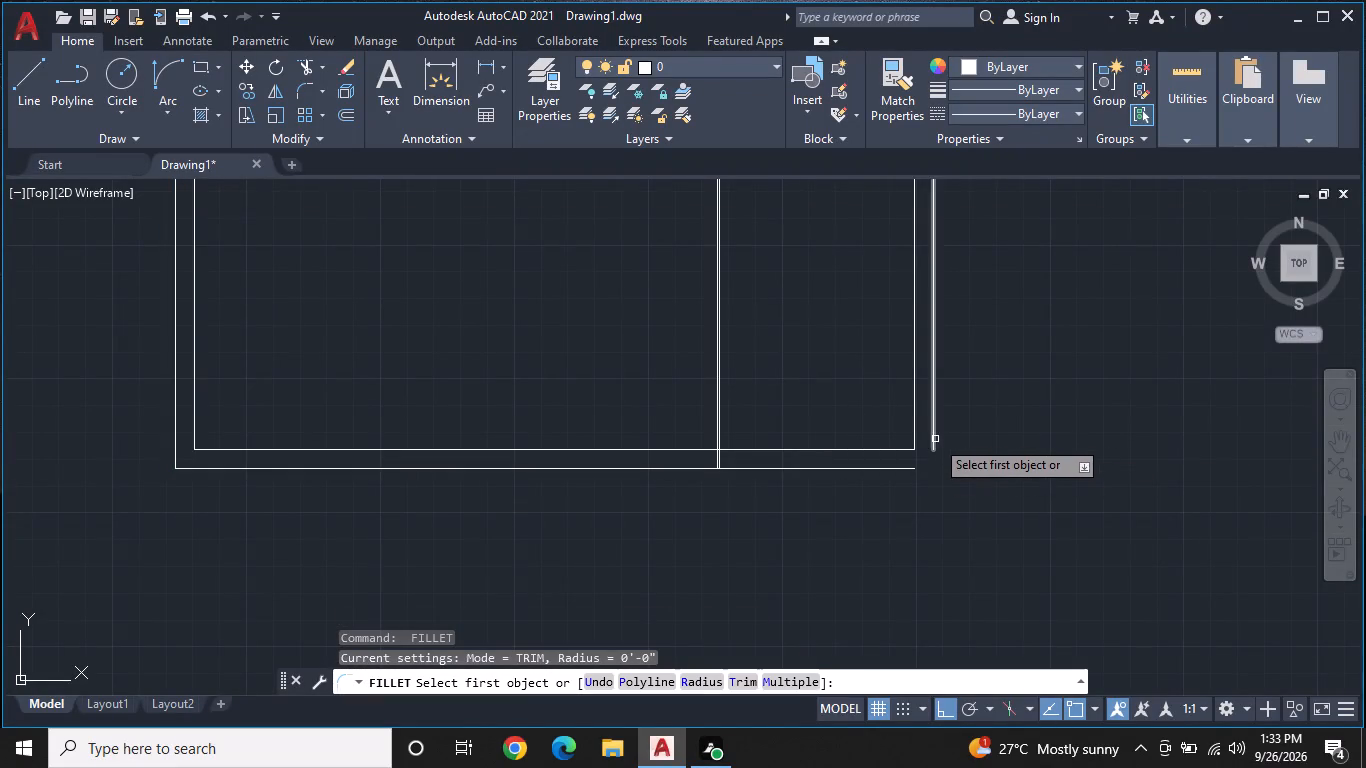
click(934, 439)
click(911, 468)
middle_drag(997, 456, 994, 332)
key(Escape)
middle_drag(964, 433, 974, 413)
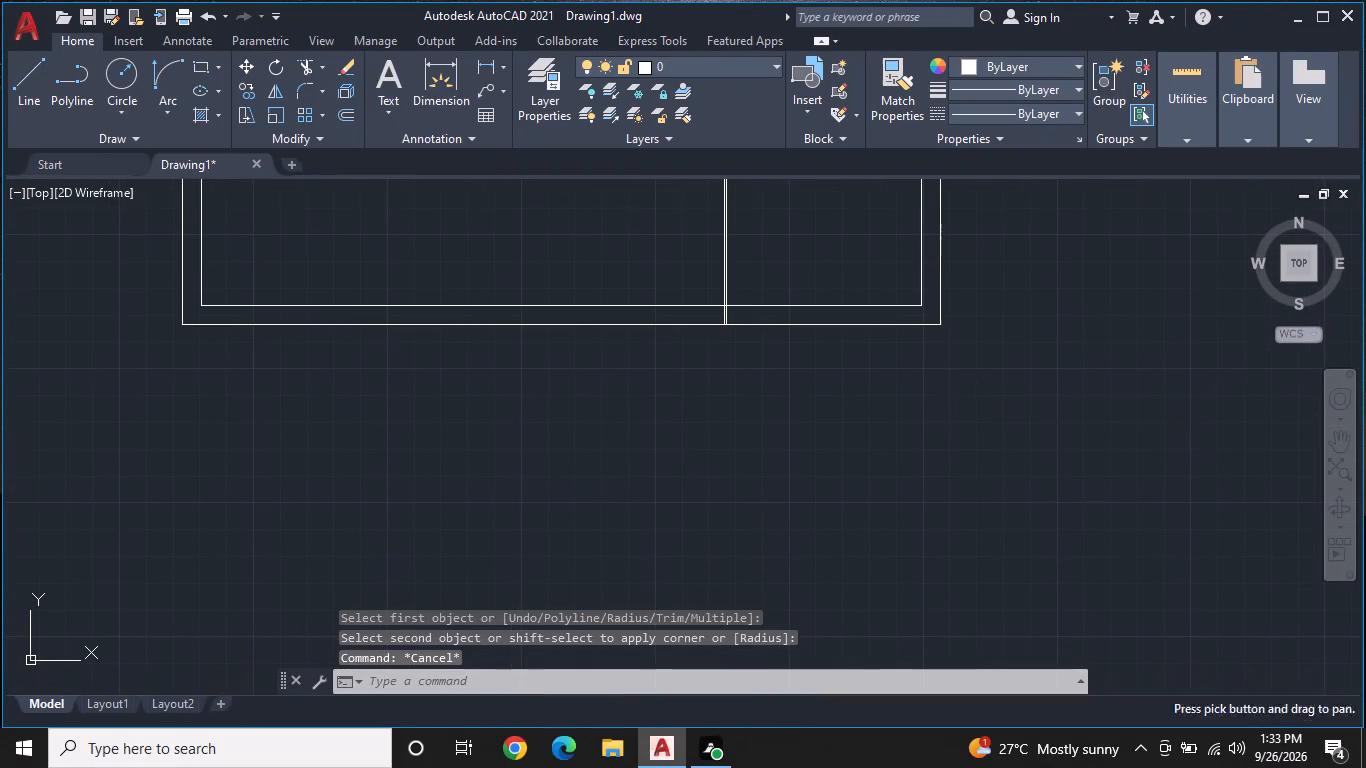
Extend both horizontal lines of the wall above the lower room across the 1" gap to the offset wall line.
scroll(926, 303, up, 1)
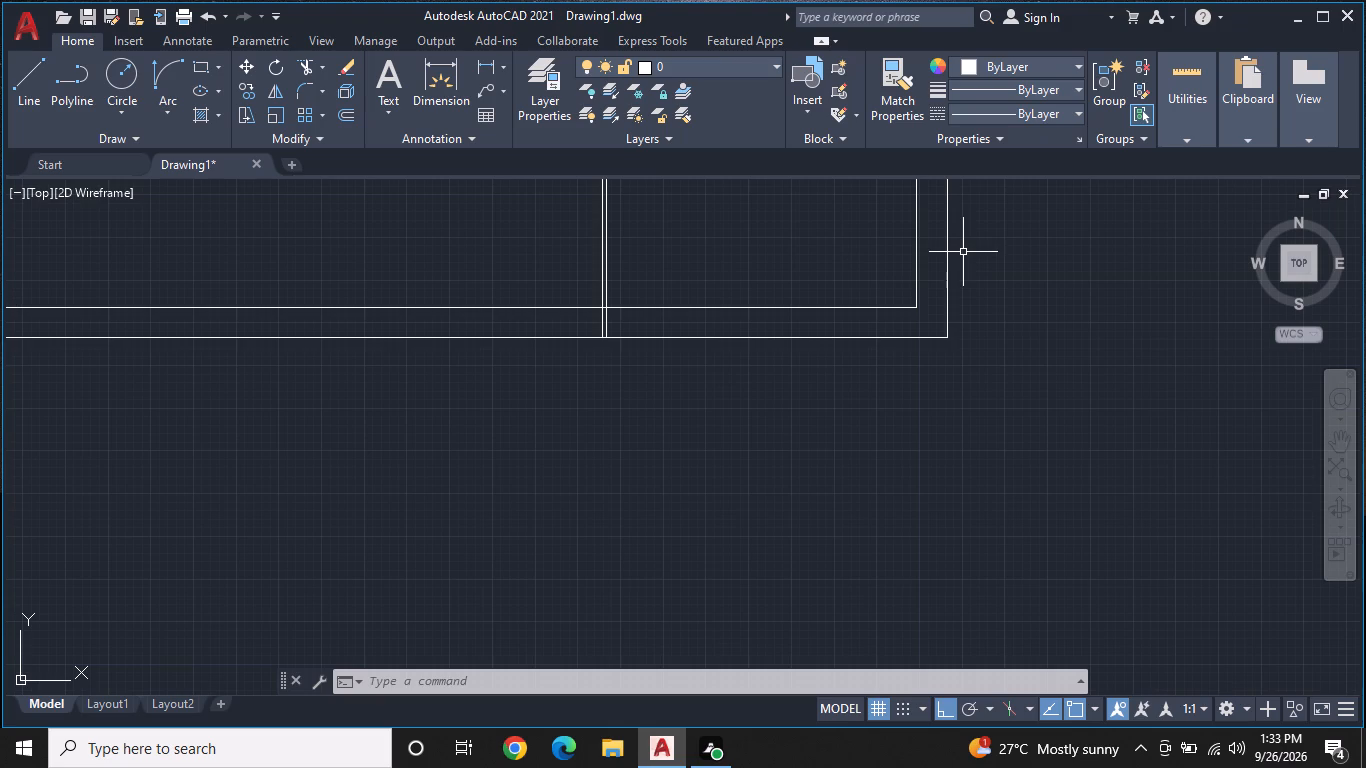
middle_drag(970, 348, 1193, 391)
scroll(1194, 391, down, 2)
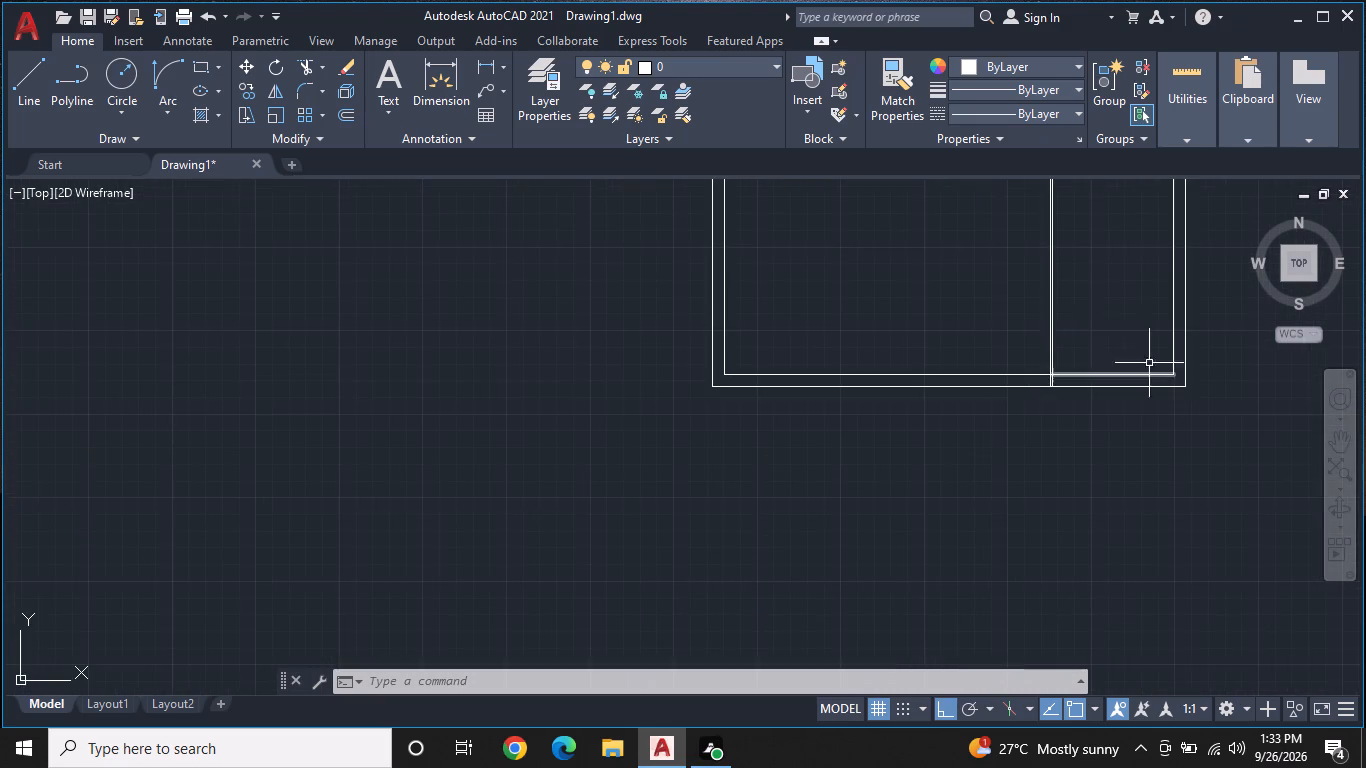
middle_drag(1068, 307, 963, 561)
scroll(978, 494, up, 1)
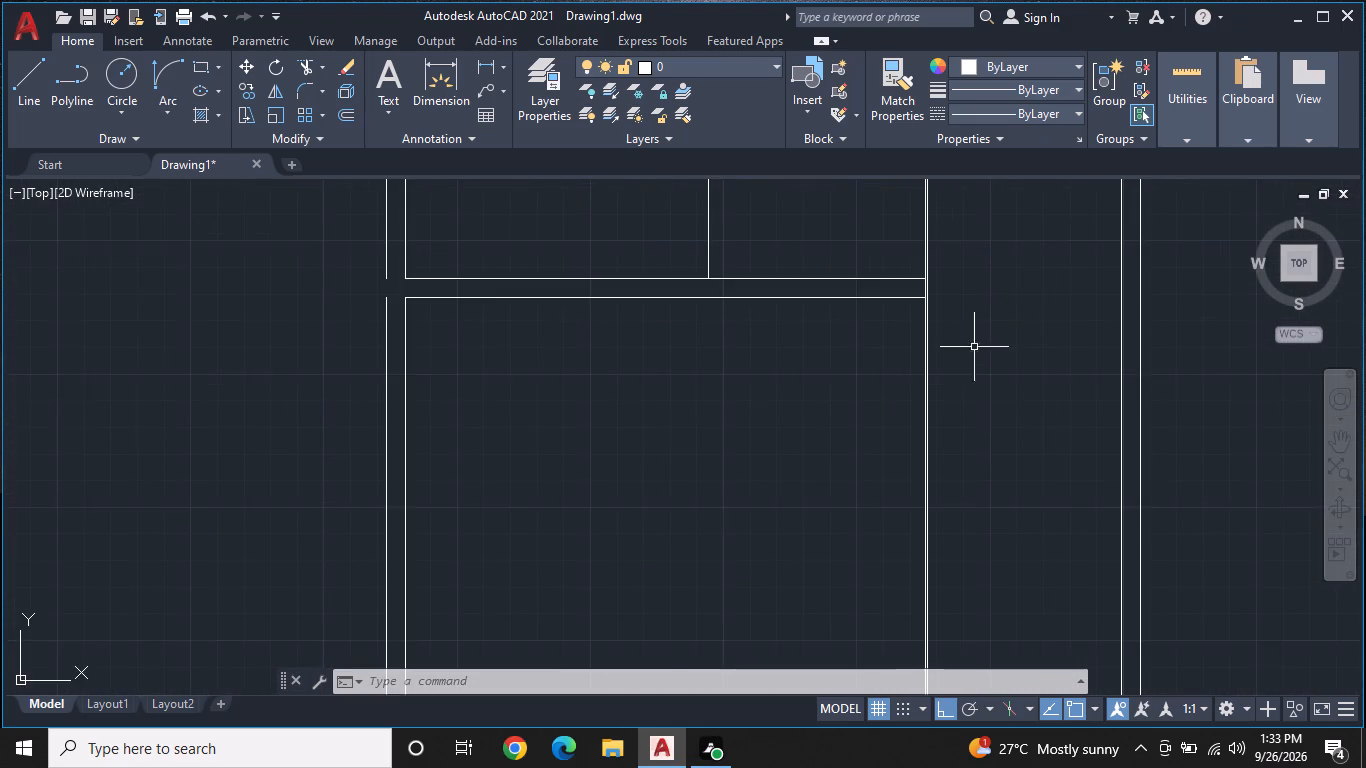
middle_drag(972, 334, 939, 517)
key(Escape)
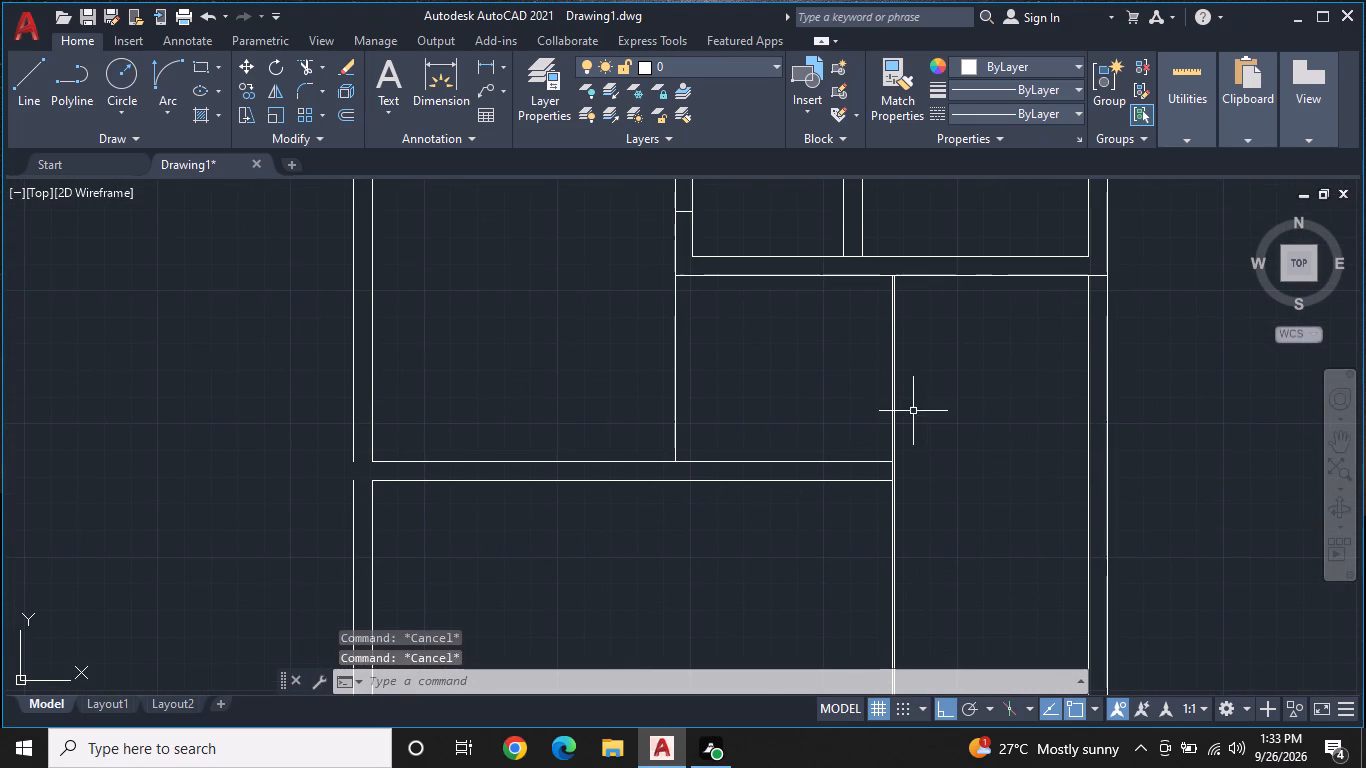
text(EX)
key(space)
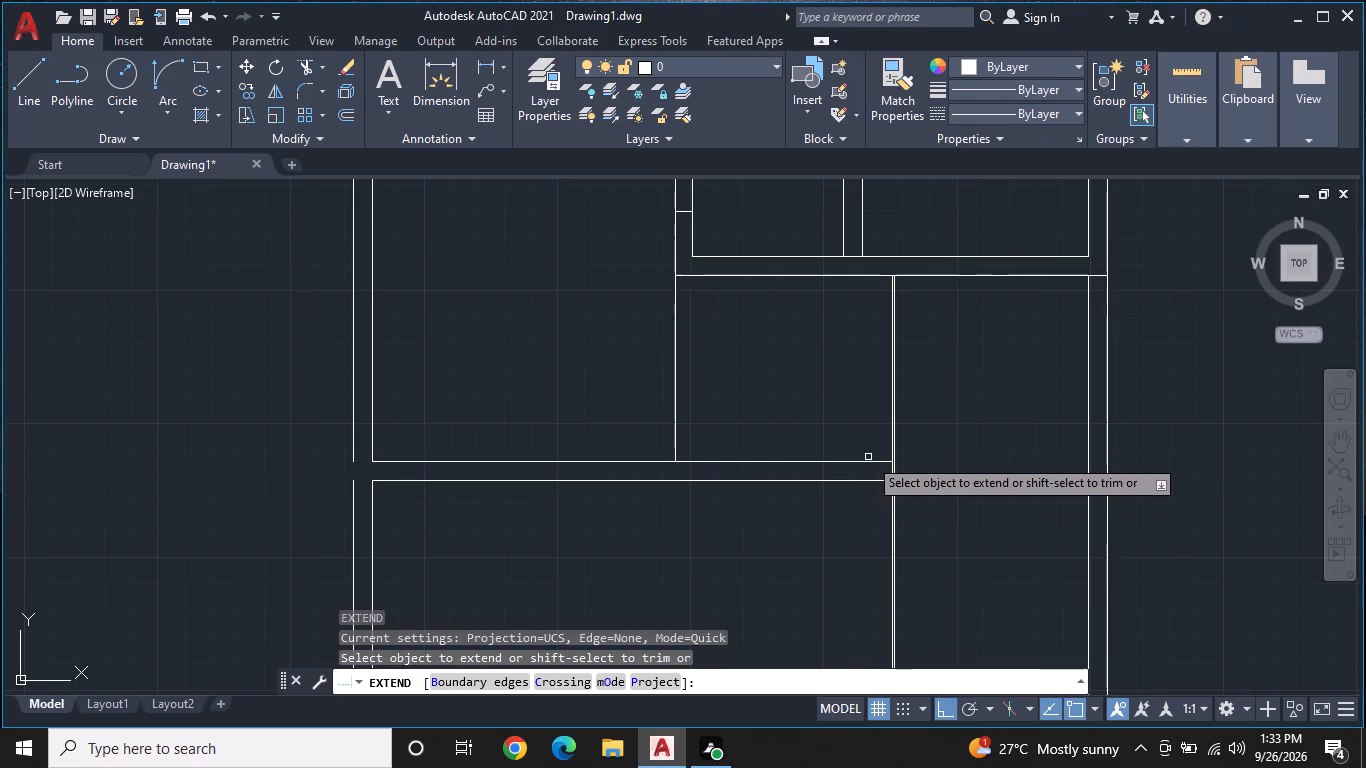
click(873, 463)
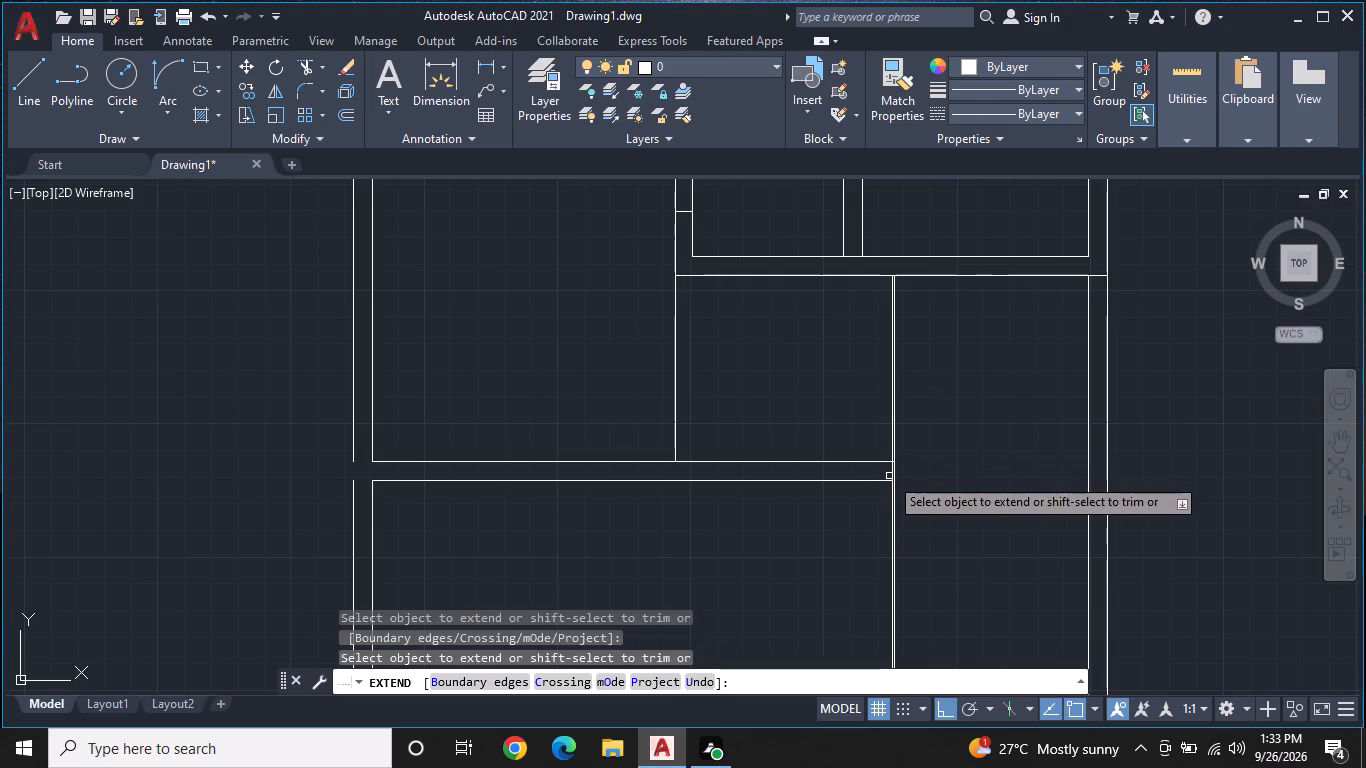
click(887, 483)
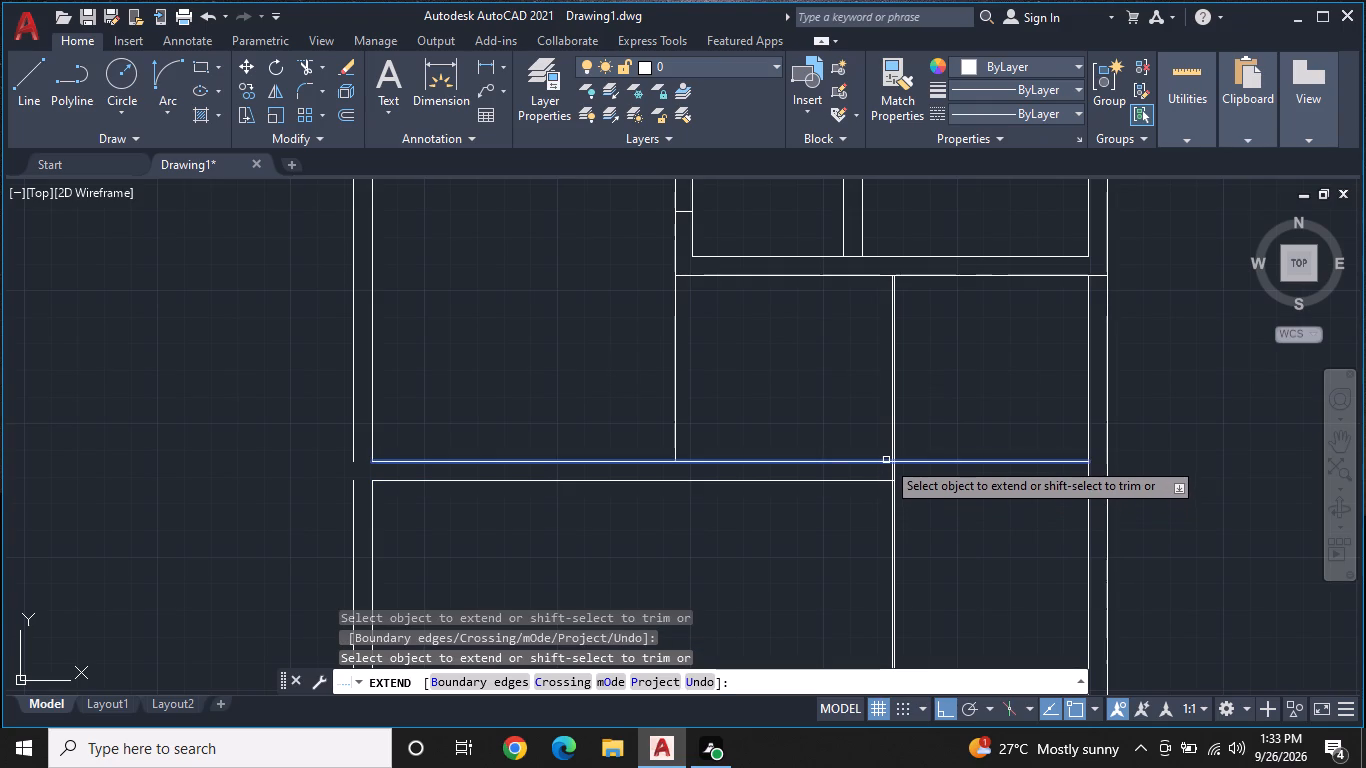
Extend both horizontal lines of the wall above the lower room across the side area to the inner right wall line.
click(885, 460)
click(885, 481)
Trim away both lines of the thin vertical partition above the horizontal wall, inside the room above the side area.
scroll(945, 404, up, 1)
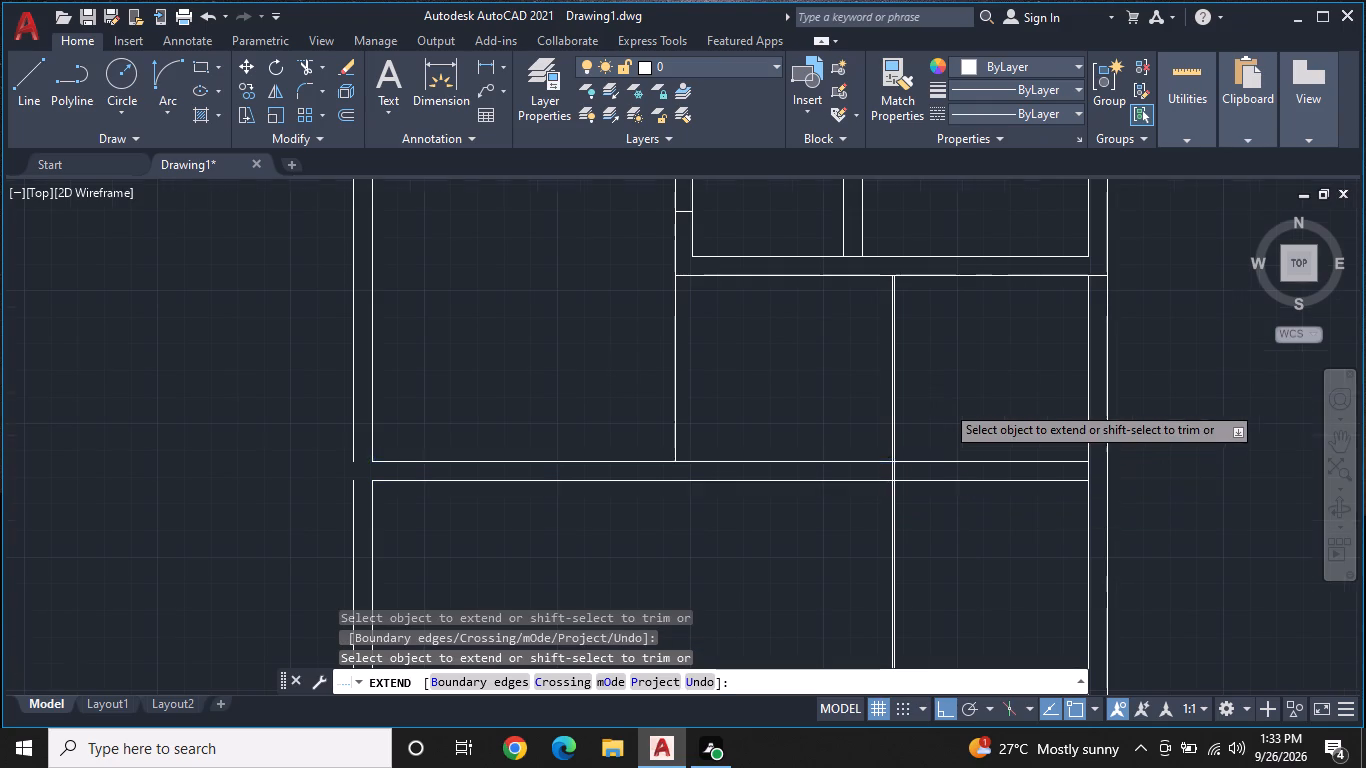
scroll(945, 404, up, 1)
text(TR)
key(space)
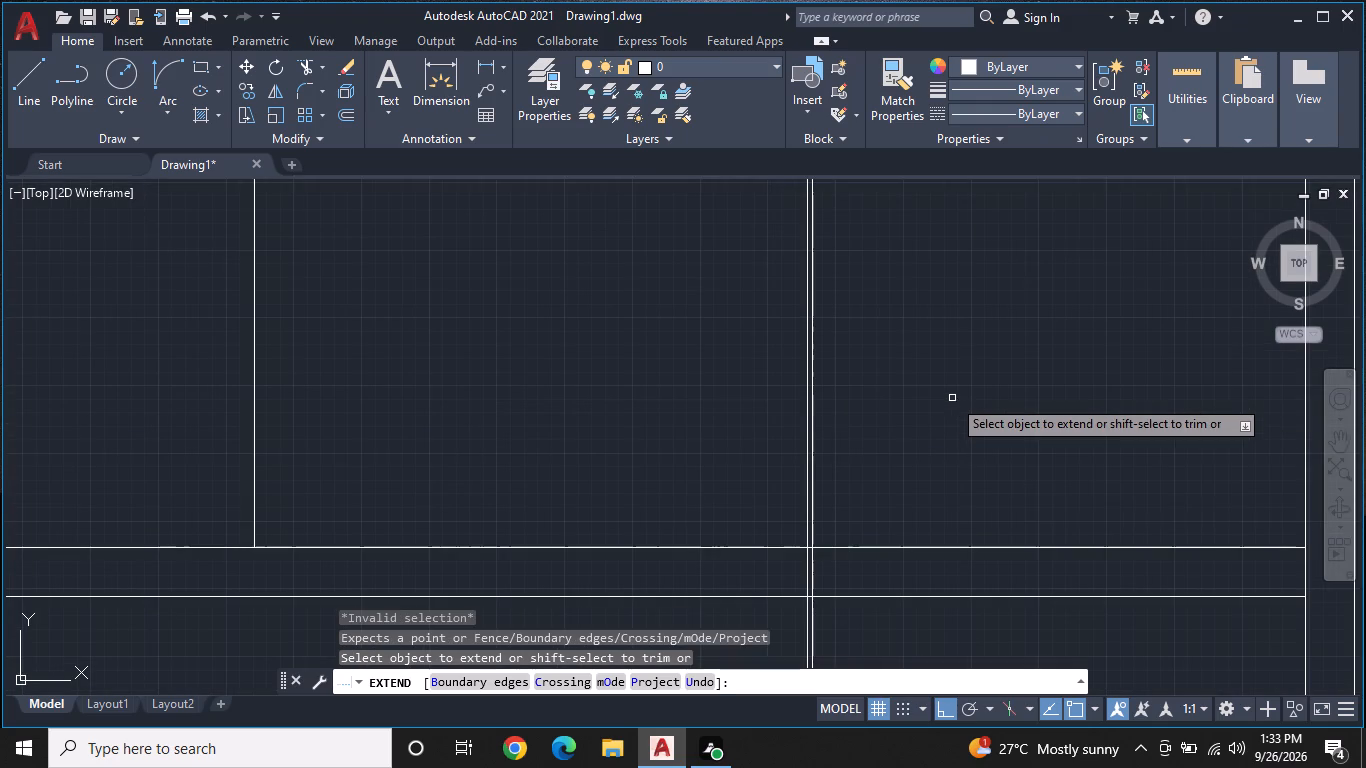
key(Escape)
text(TR)
key(space)
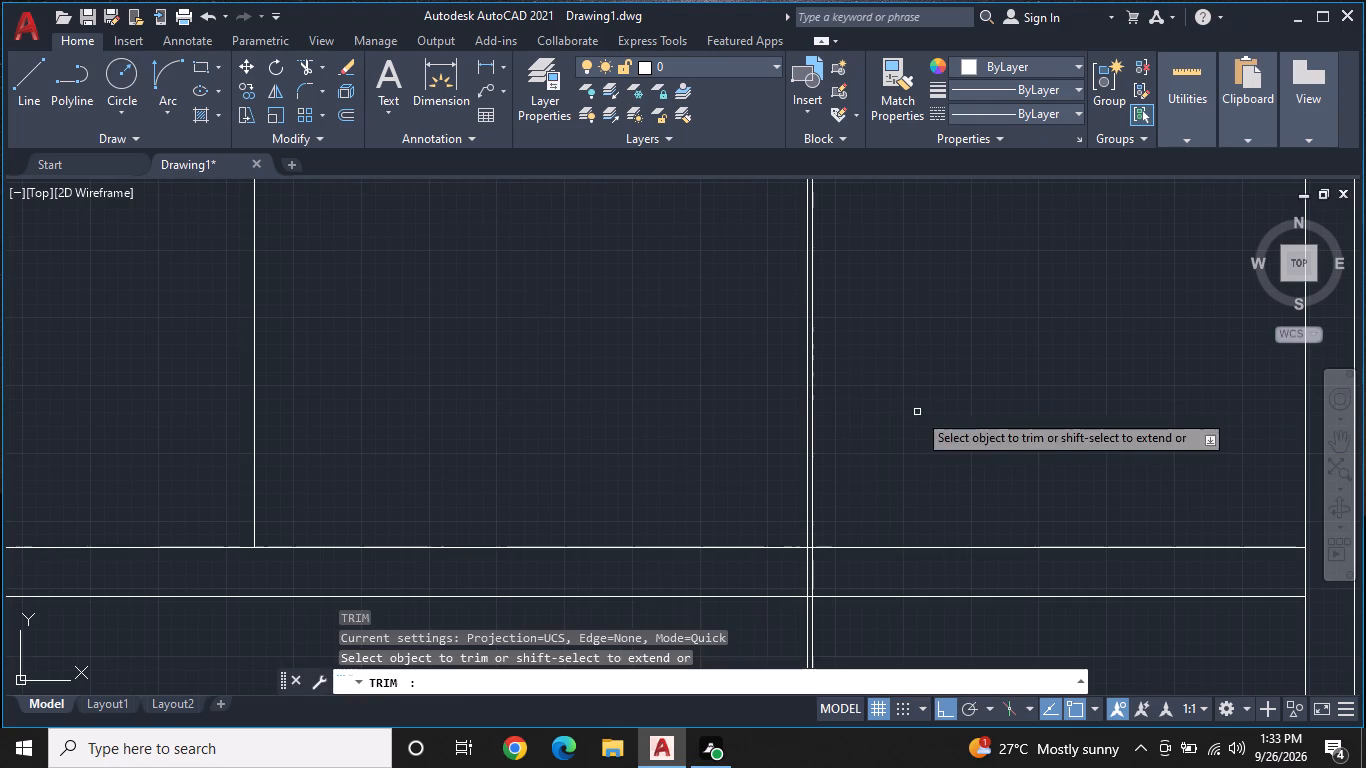
click(810, 452)
click(807, 459)
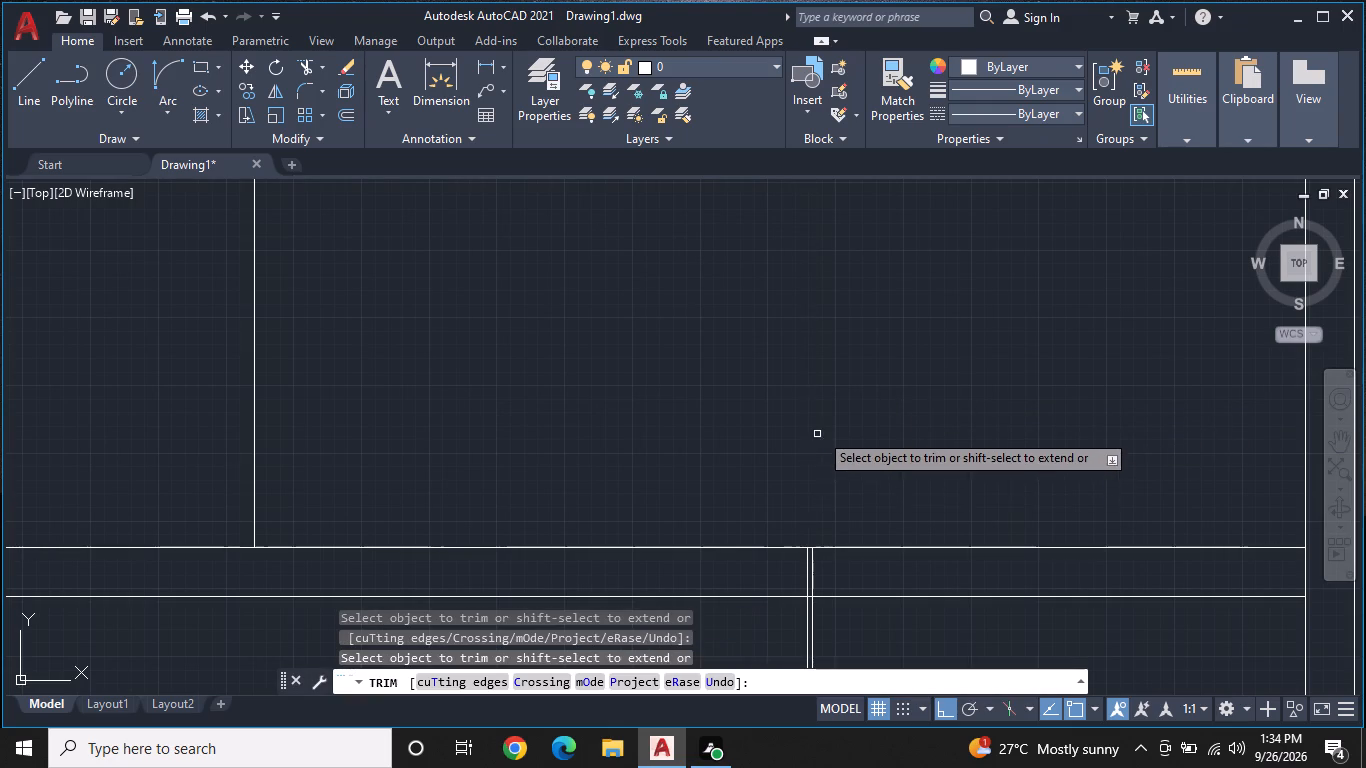
Trim the two partition line segments crossing the thickness of the horizontal wall above the lower room.
scroll(819, 432, down, 3)
middle_drag(847, 515, 817, 389)
middle_click(817, 385)
scroll(817, 385, up, 1)
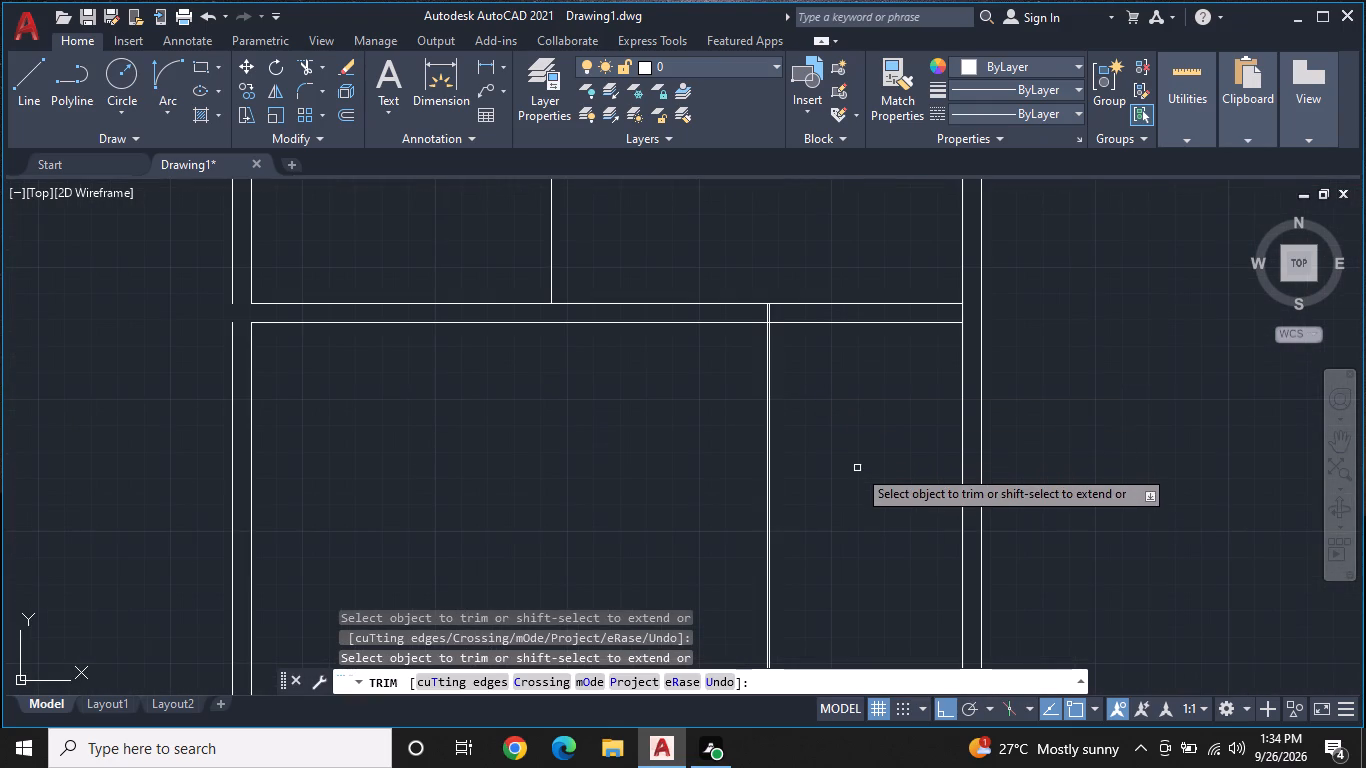
middle_drag(862, 476, 862, 436)
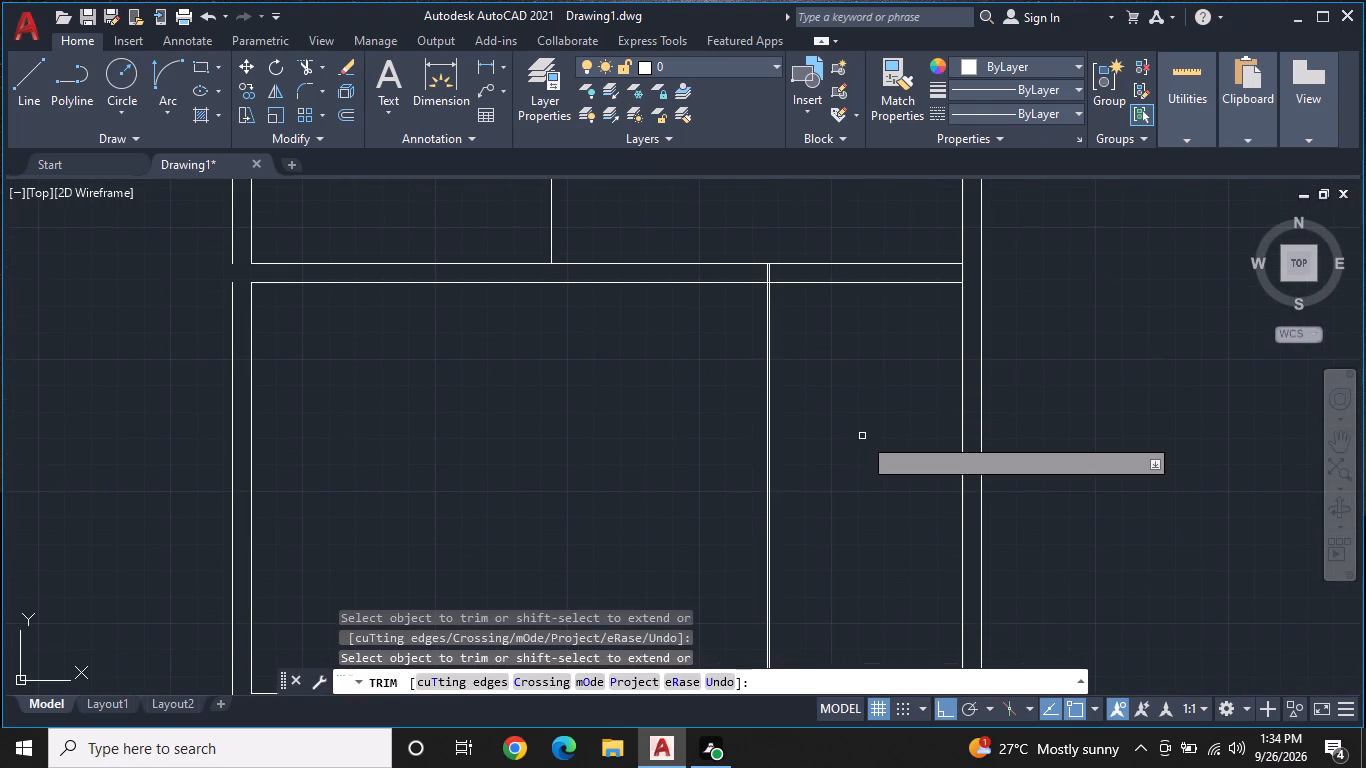
scroll(862, 436, up, 1)
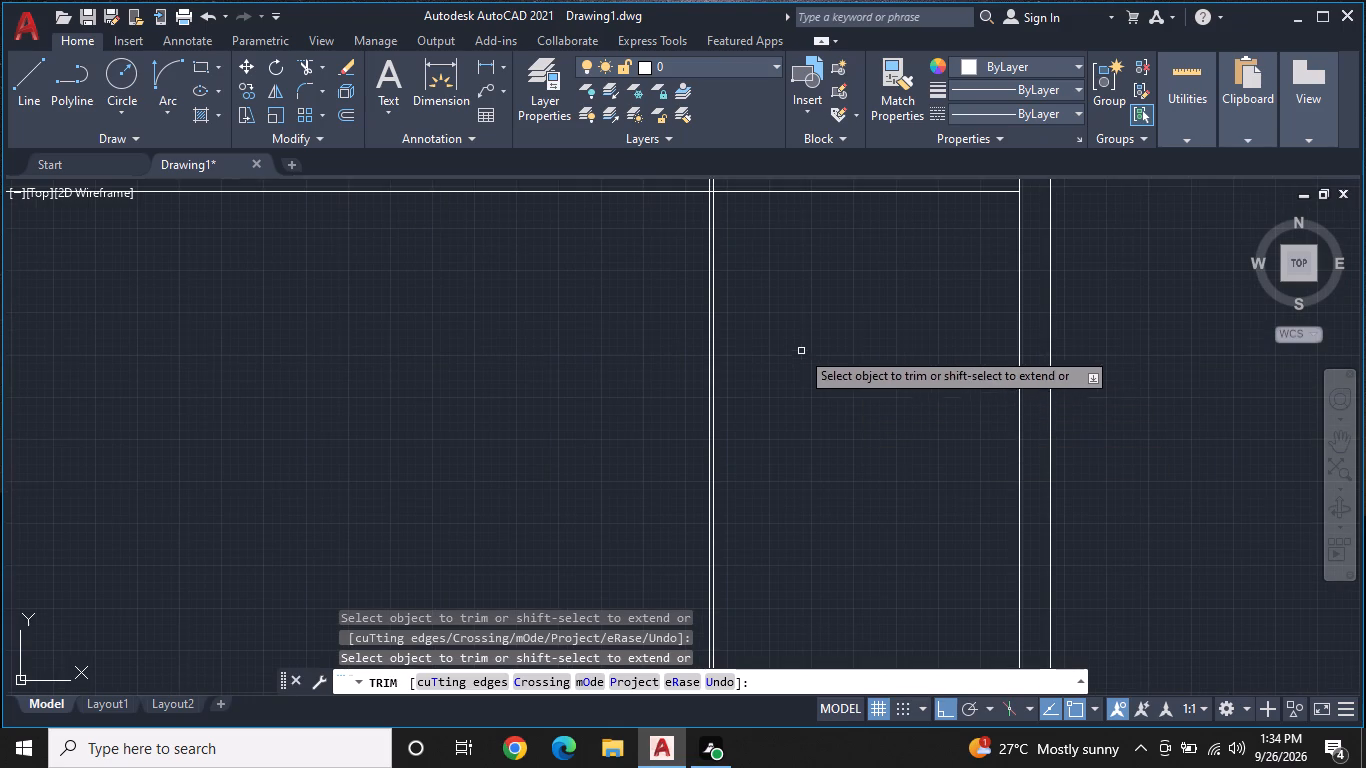
middle_drag(710, 296, 757, 544)
scroll(757, 544, up, 1)
scroll(757, 434, up, 1)
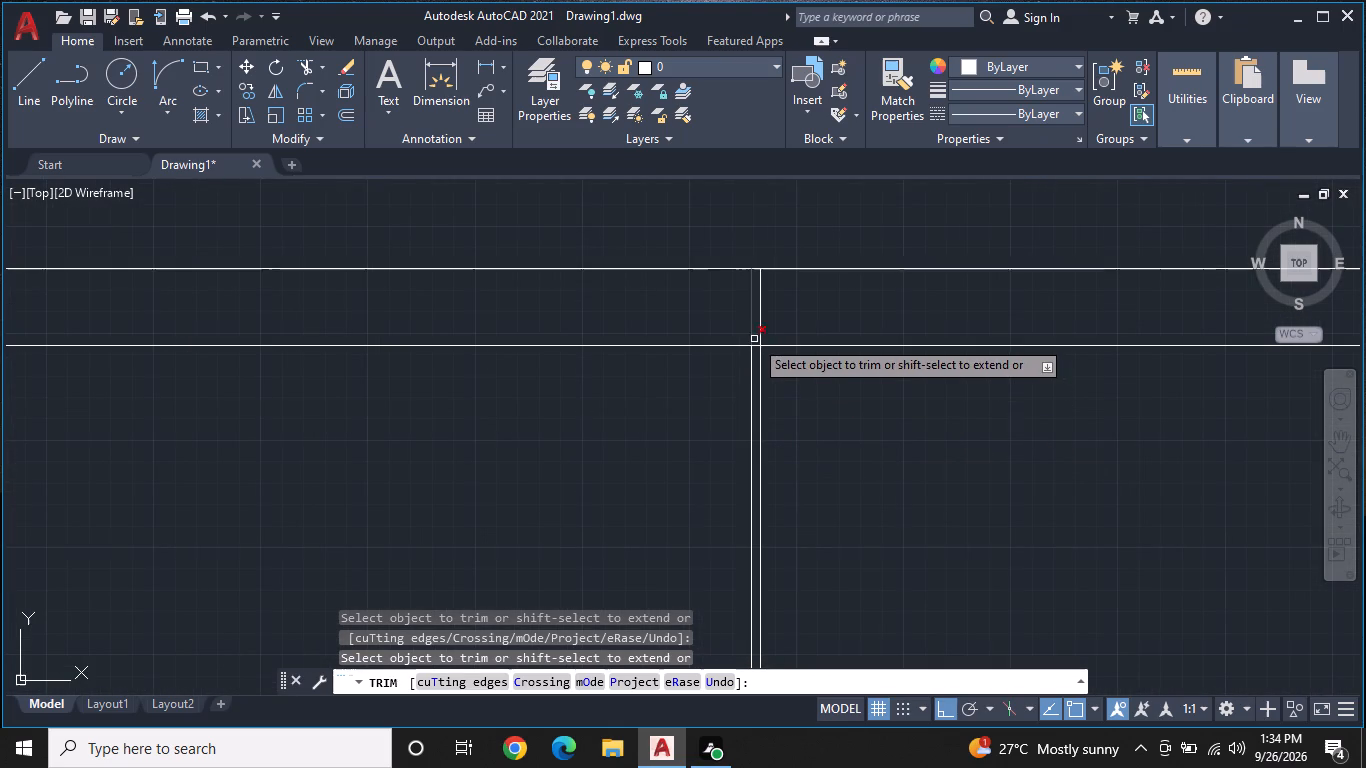
click(754, 330)
click(757, 325)
Measure the side area's inner width and height with the Quick measure option.
middle_drag(841, 520, 866, 375)
scroll(870, 357, down, 1)
scroll(973, 521, down, 2)
middle_drag(974, 521, 828, 391)
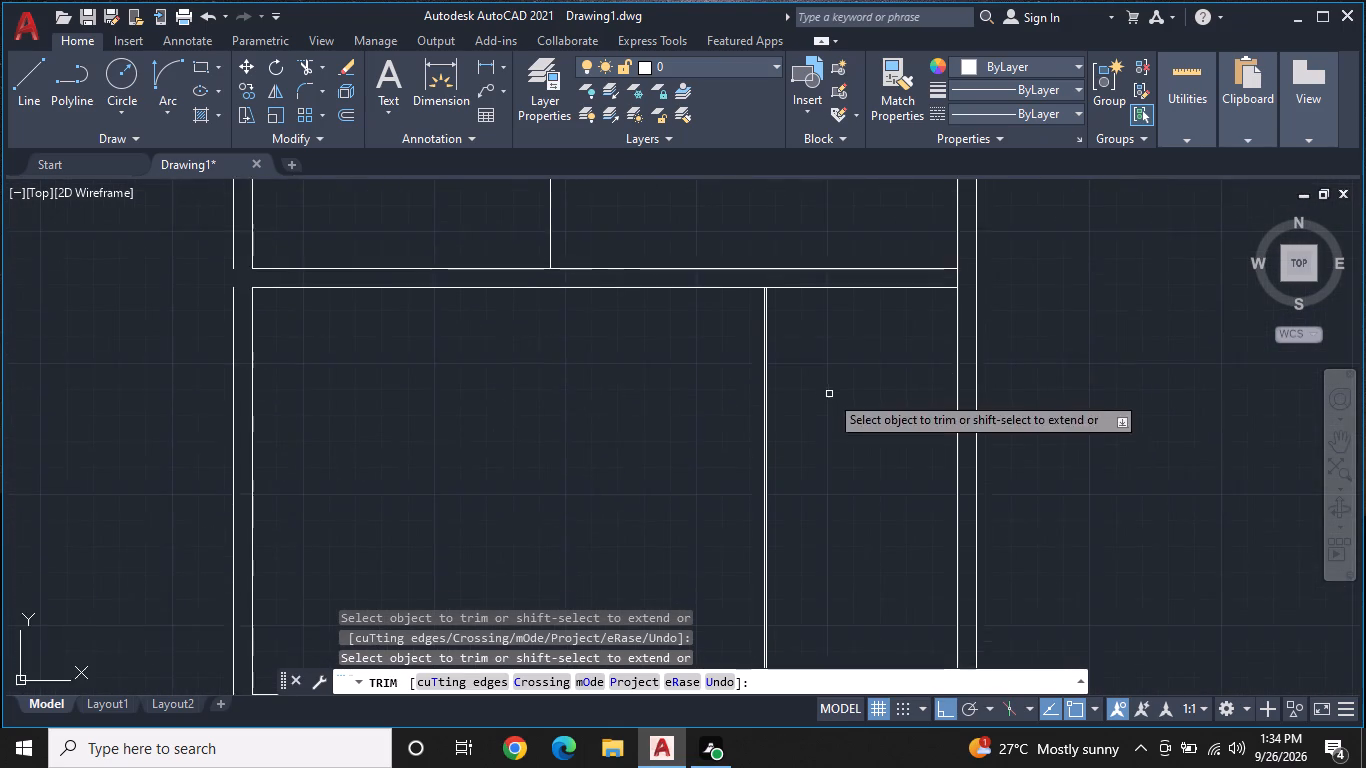
scroll(841, 420, down, 1)
middle_drag(853, 486, 871, 375)
scroll(874, 440, up, 1)
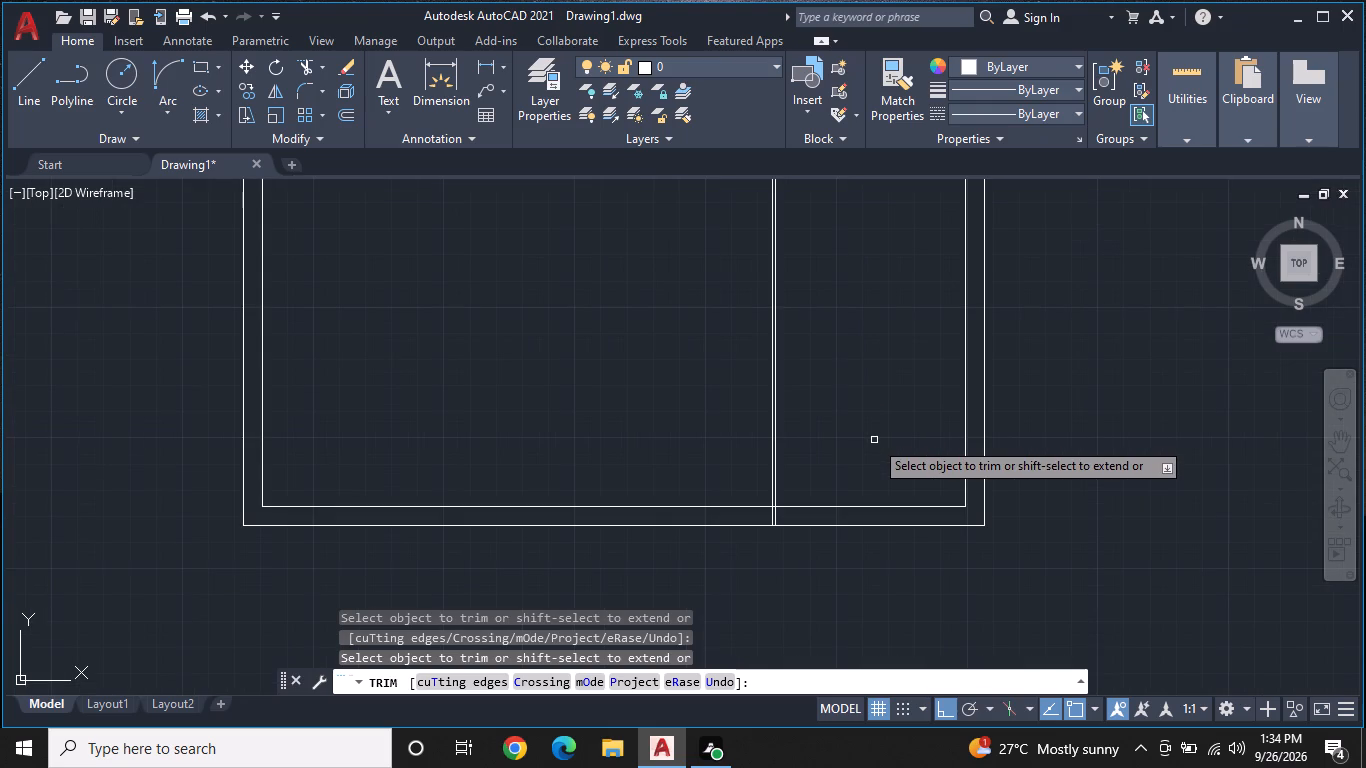
scroll(874, 440, up, 1)
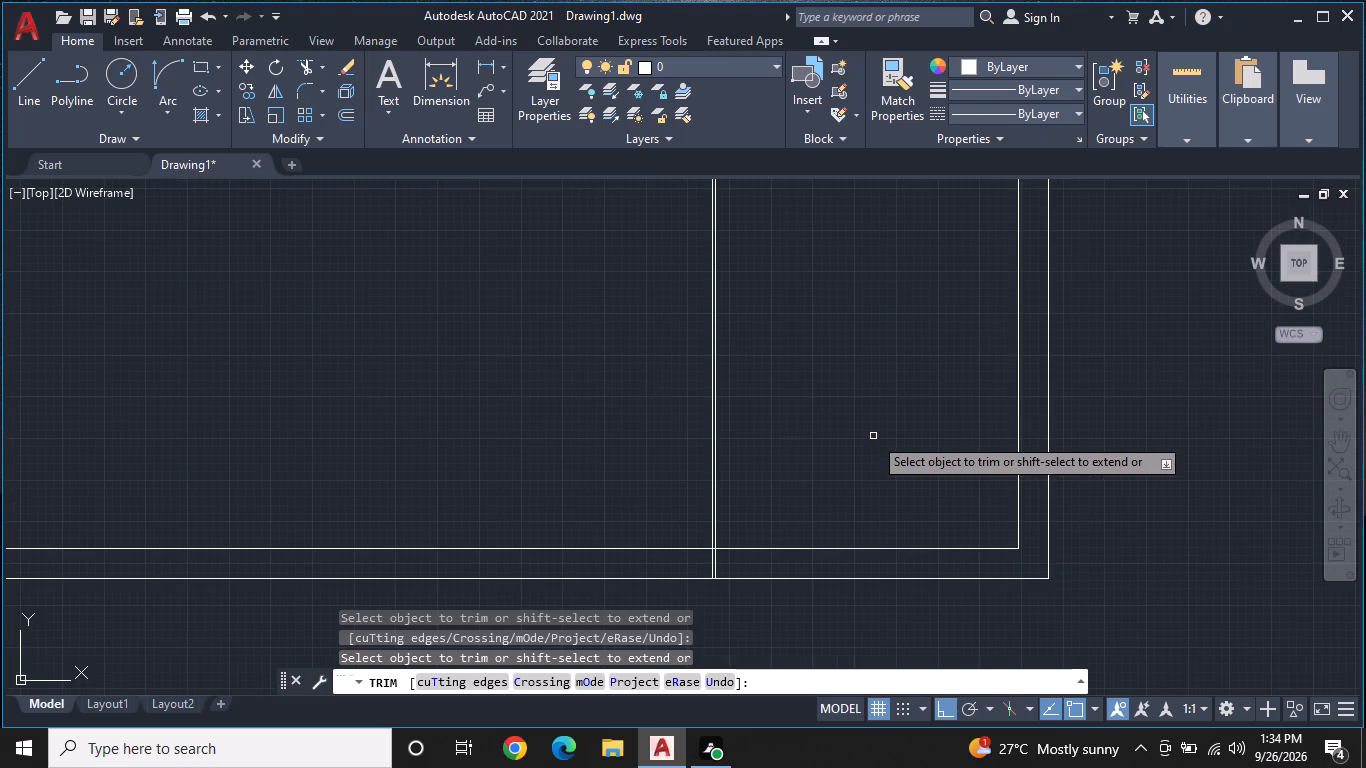
middle_drag(873, 436, 913, 477)
scroll(921, 482, down, 2)
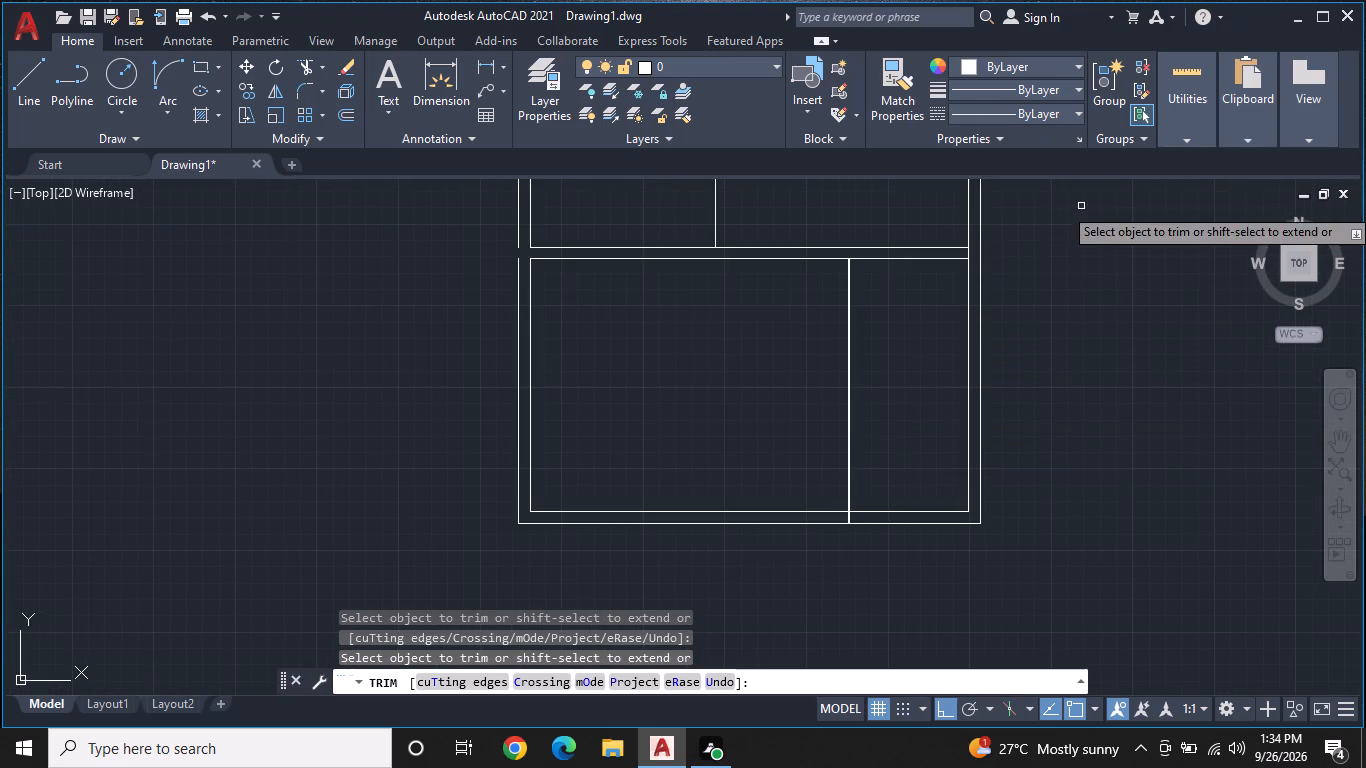
key(Escape)
click(1173, 142)
click(1178, 201)
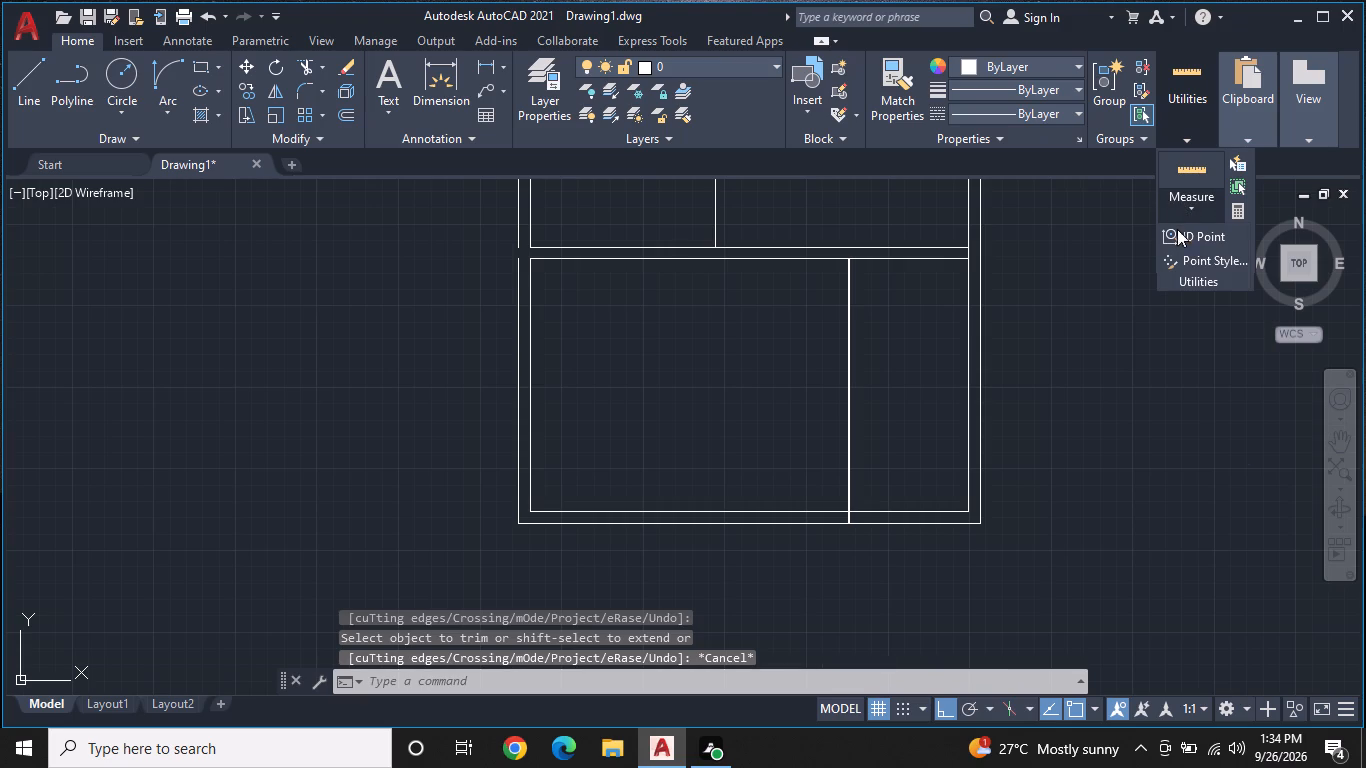
click(1175, 236)
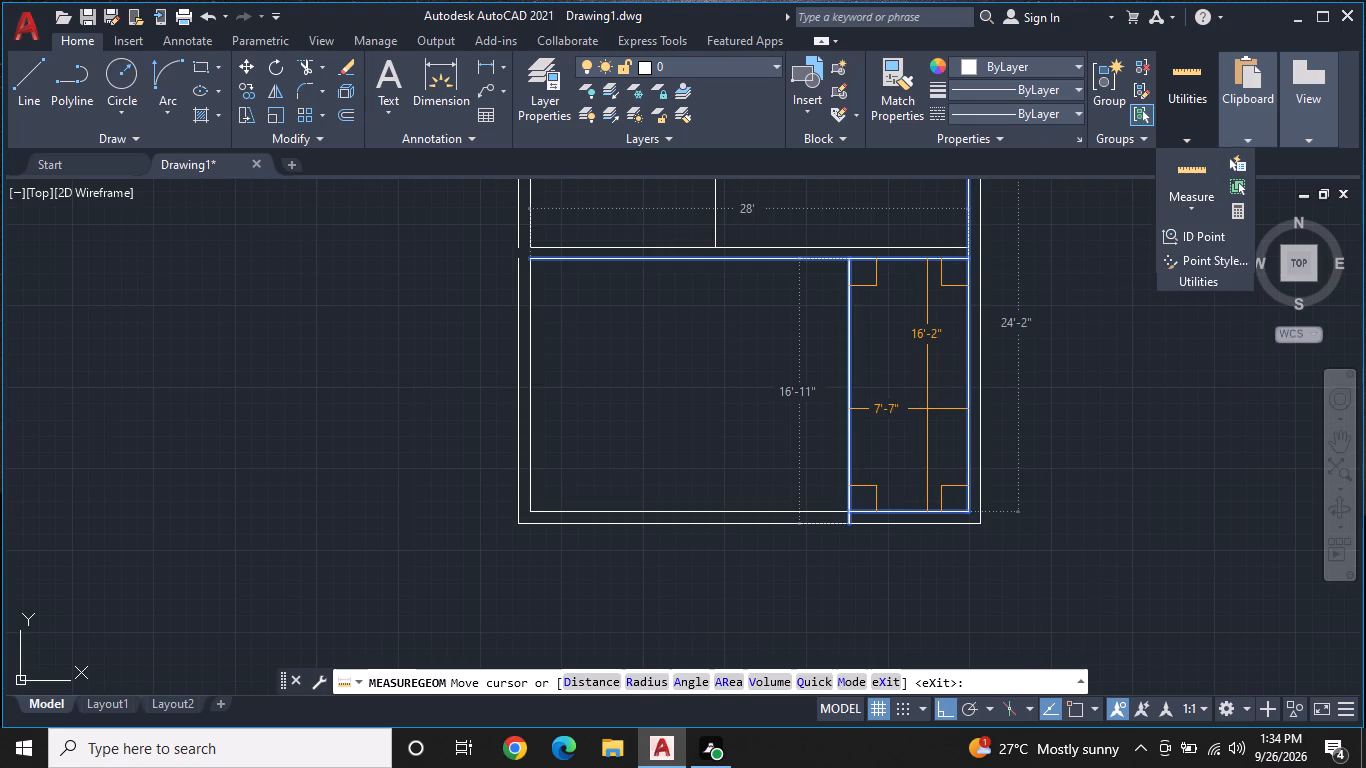
middle_drag(927, 409, 927, 403)
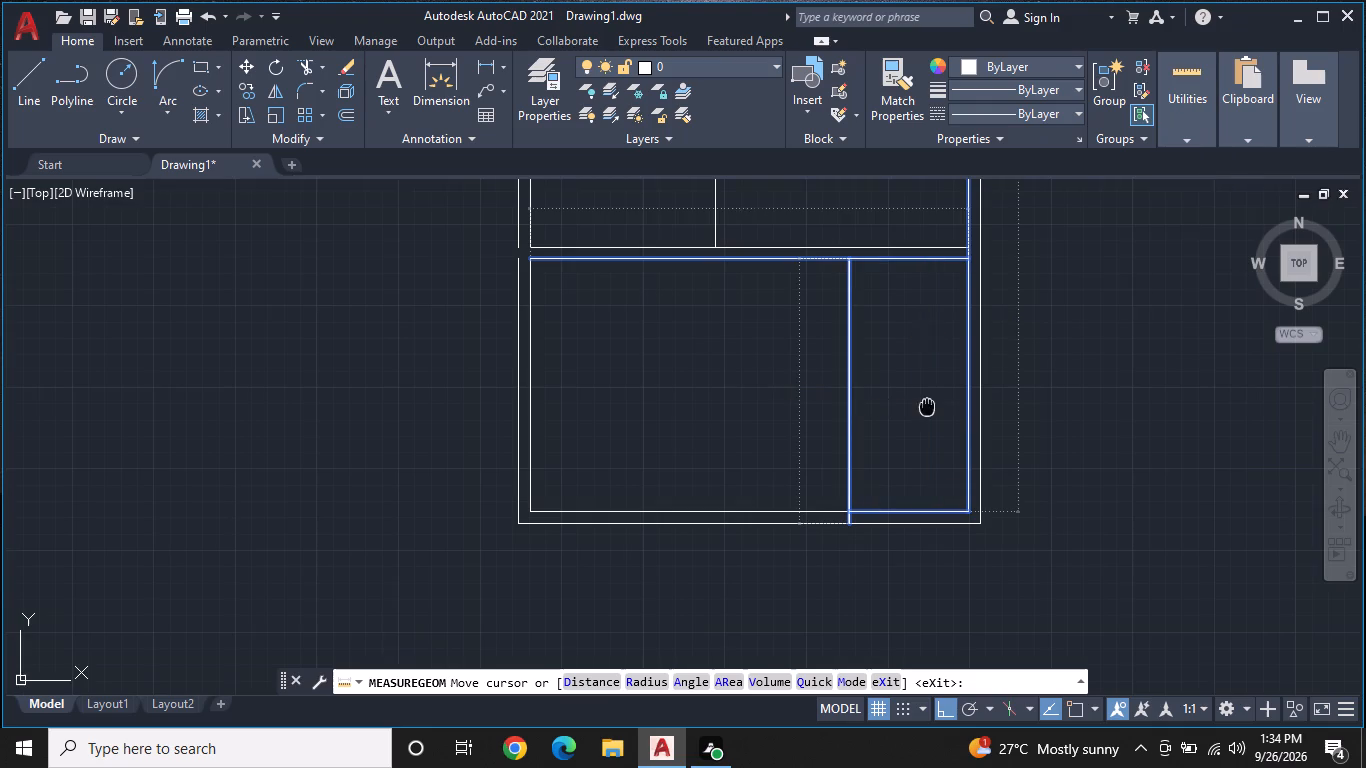
middle_drag(927, 403, 937, 366)
scroll(937, 366, up, 1)
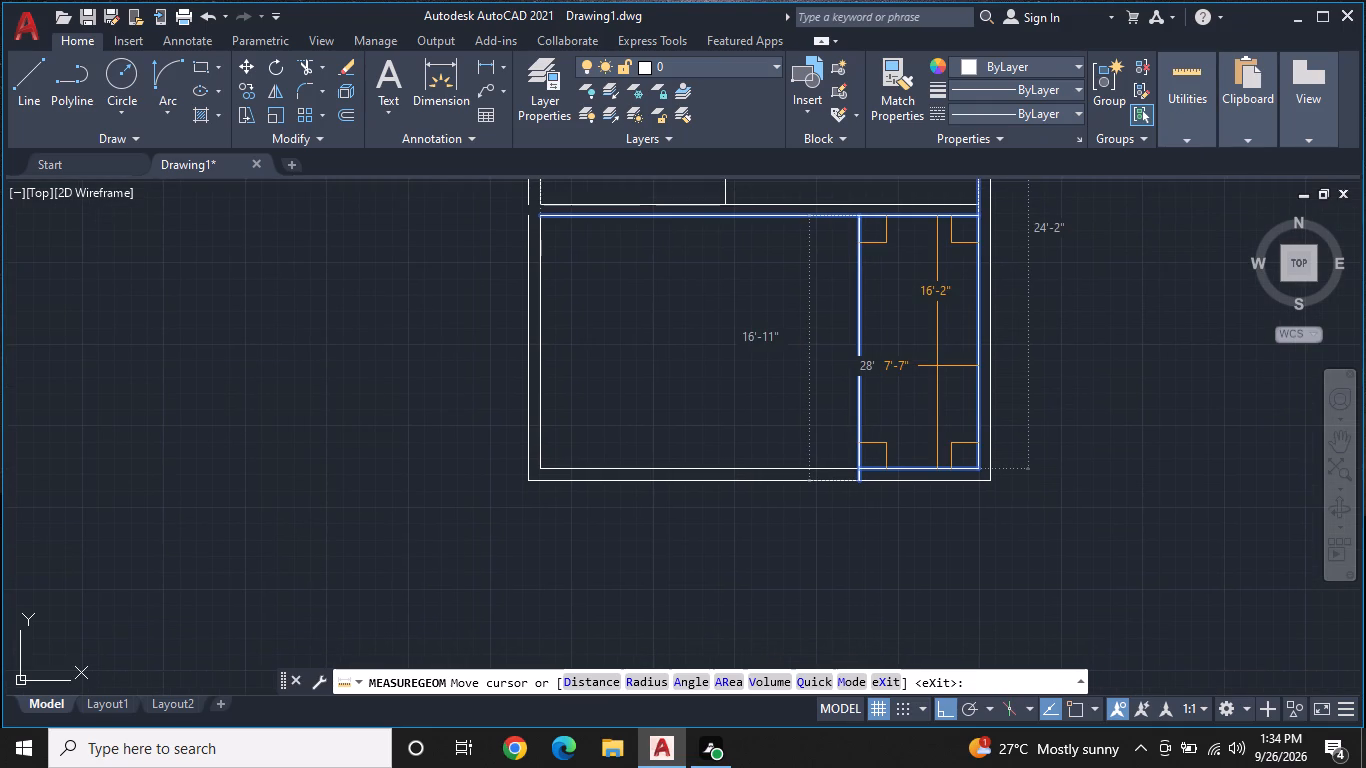
scroll(937, 366, down, 2)
scroll(928, 363, up, 1)
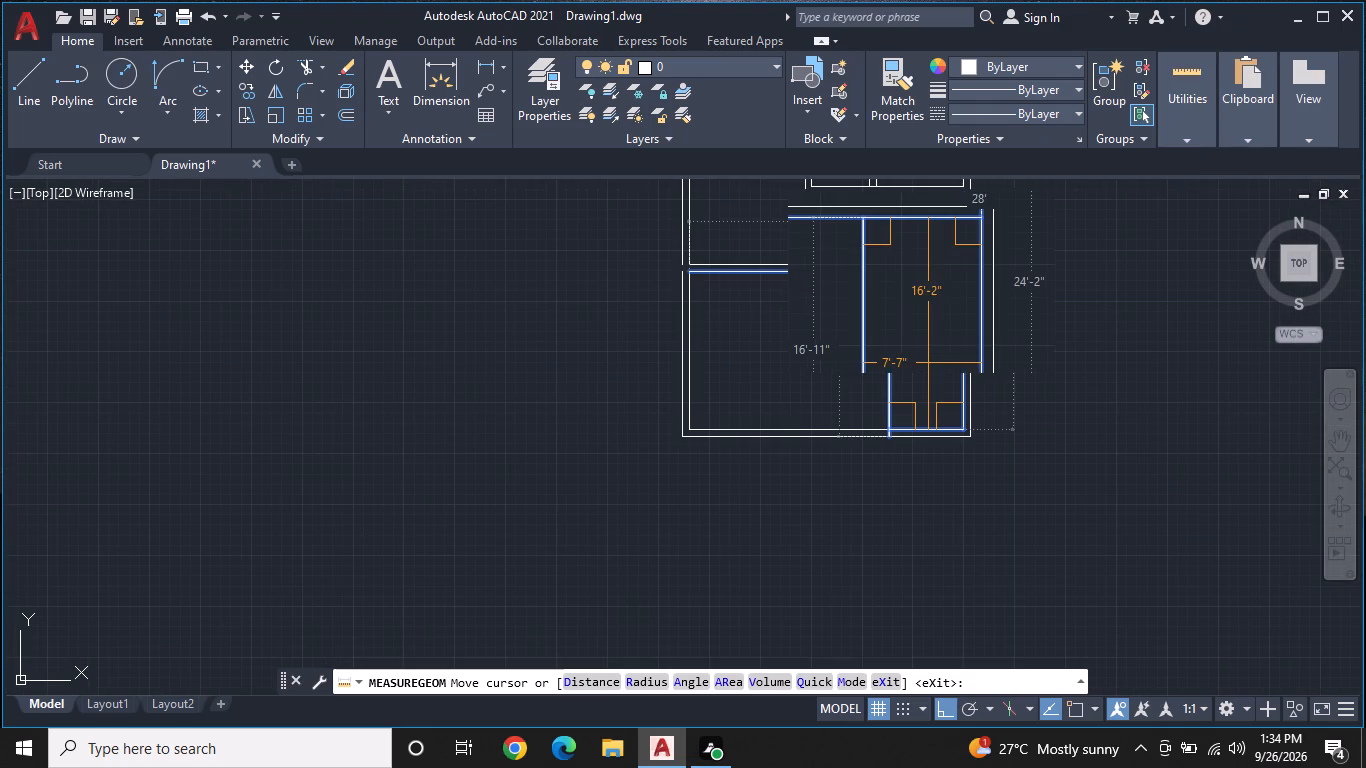
scroll(928, 363, up, 1)
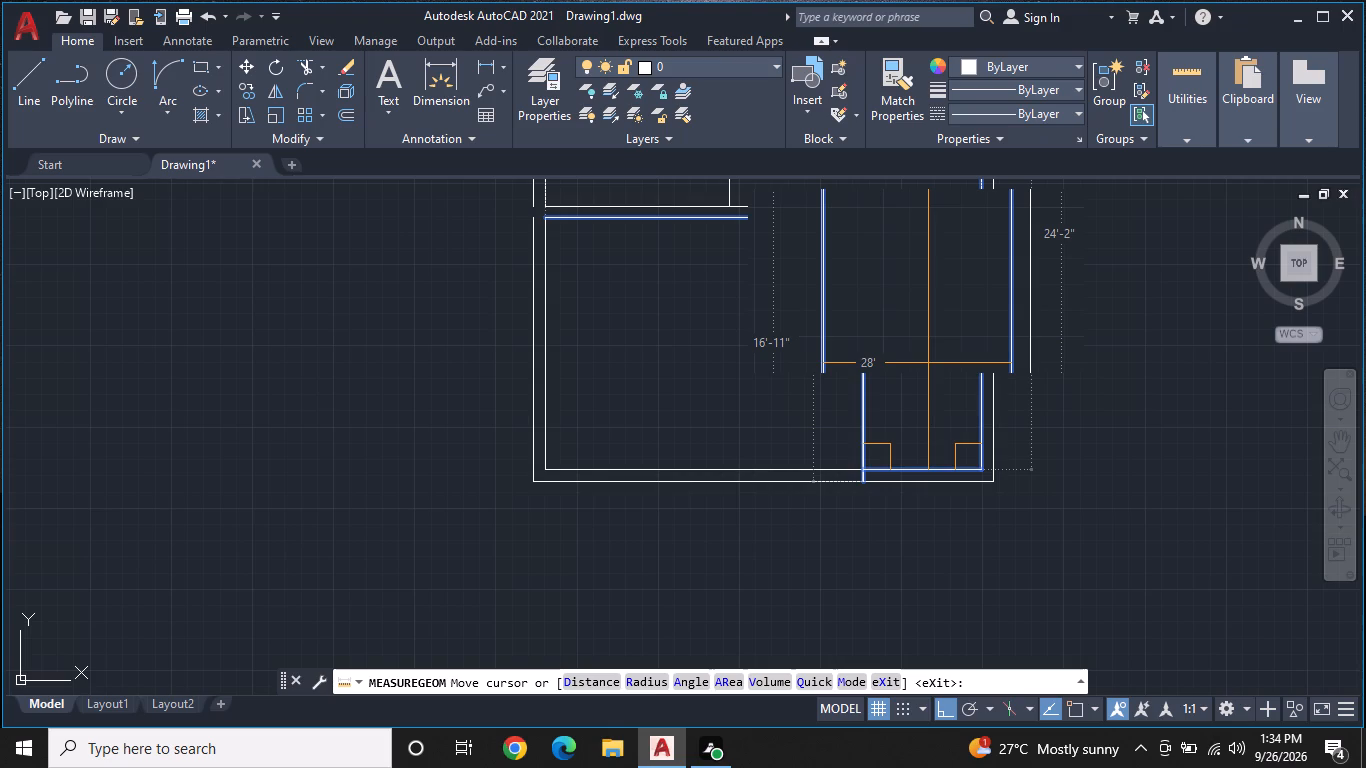
key(Escape)
Erase the inner and outer lines of the wall on the side area's right side.
scroll(1000, 510, up, 1)
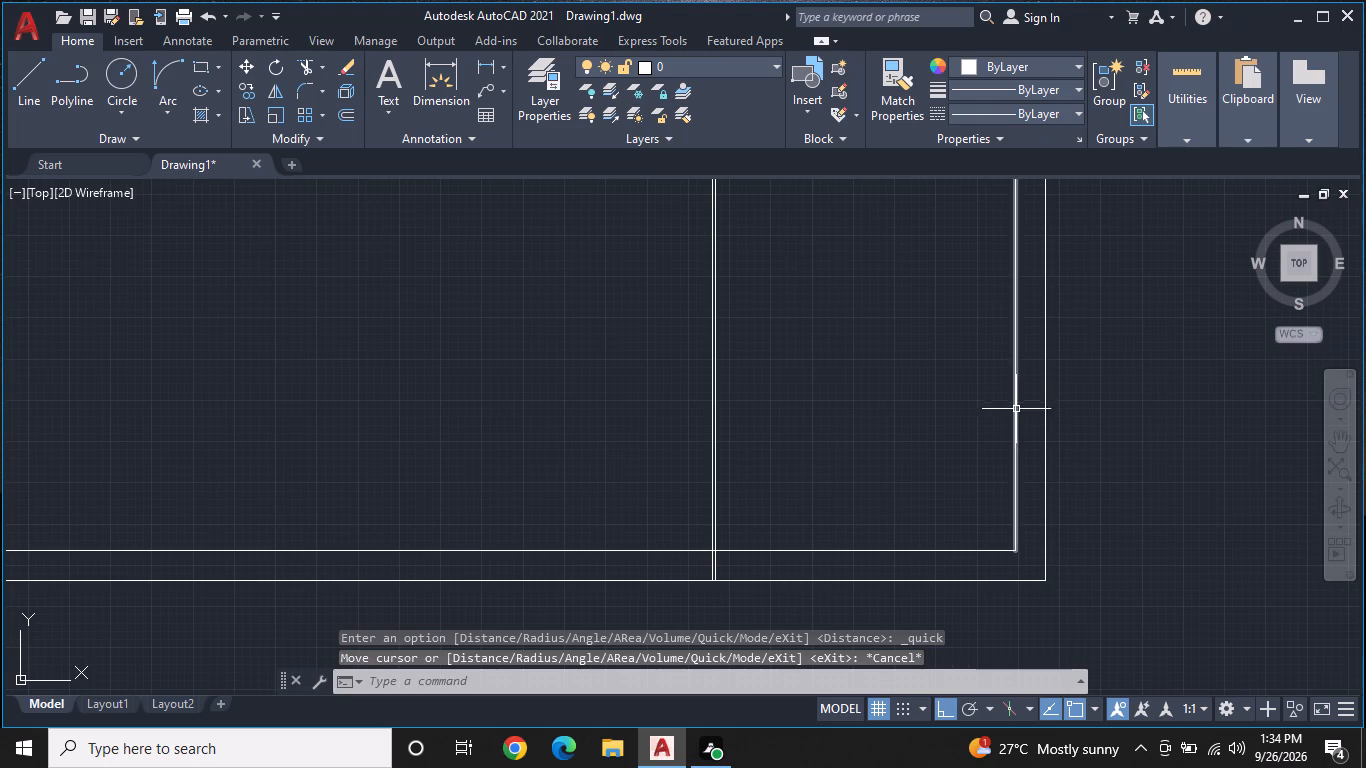
double_click(1016, 409)
right_click(1016, 409)
click(1067, 361)
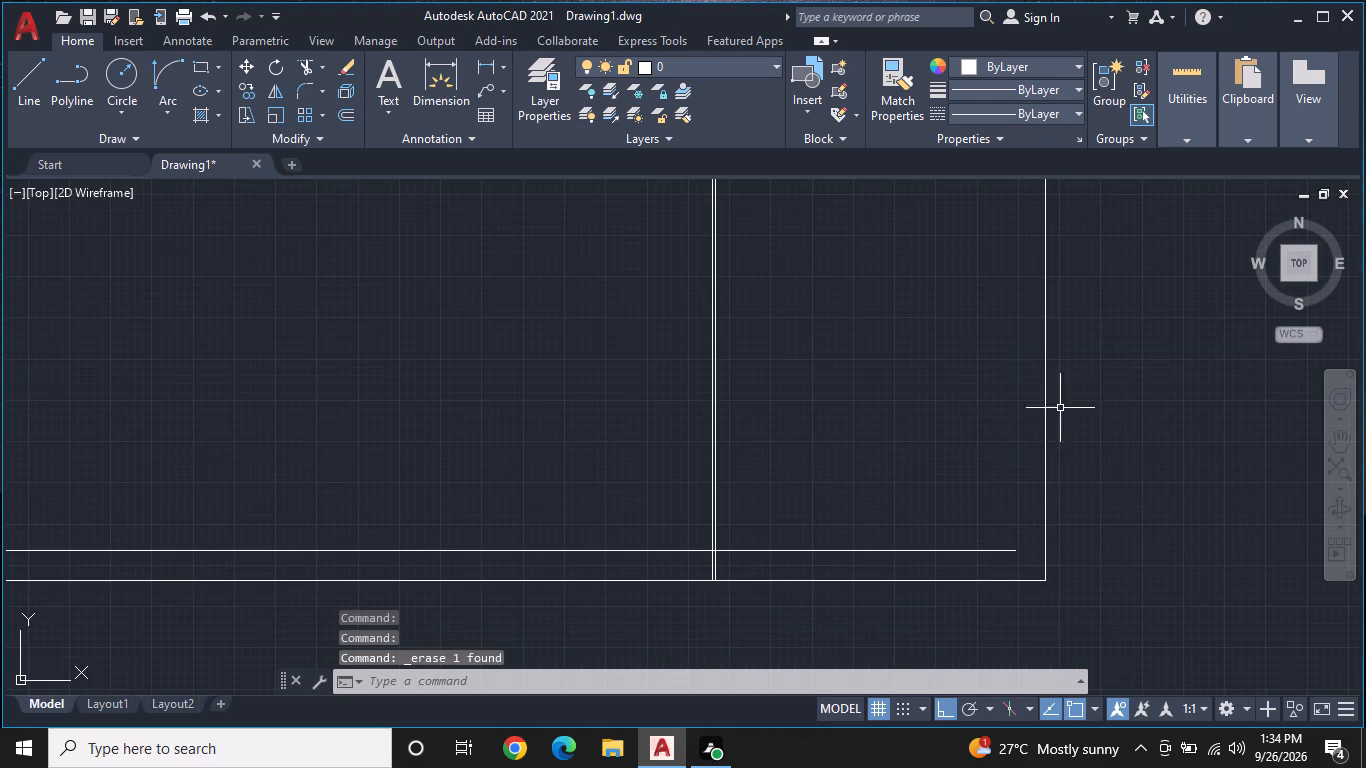
click(1049, 420)
click(1041, 425)
right_click(1041, 425)
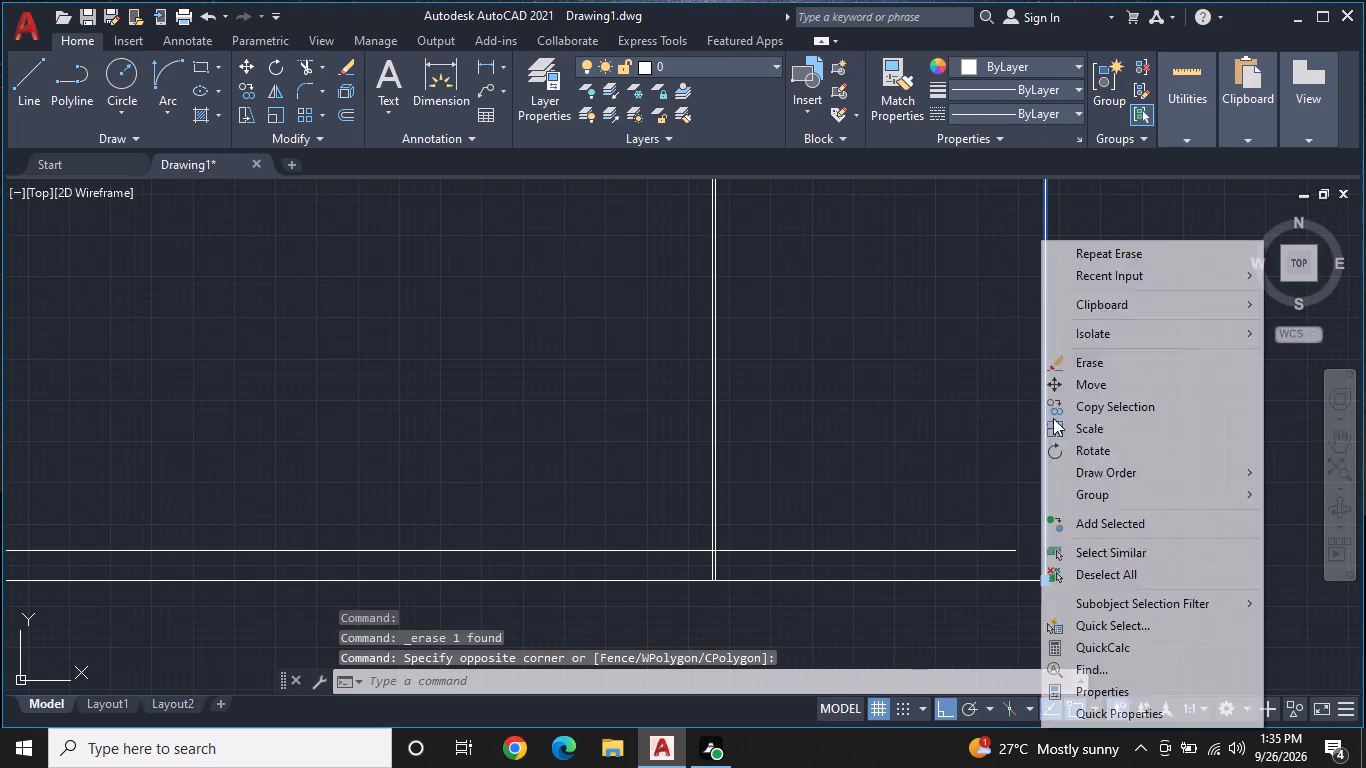
click(1081, 369)
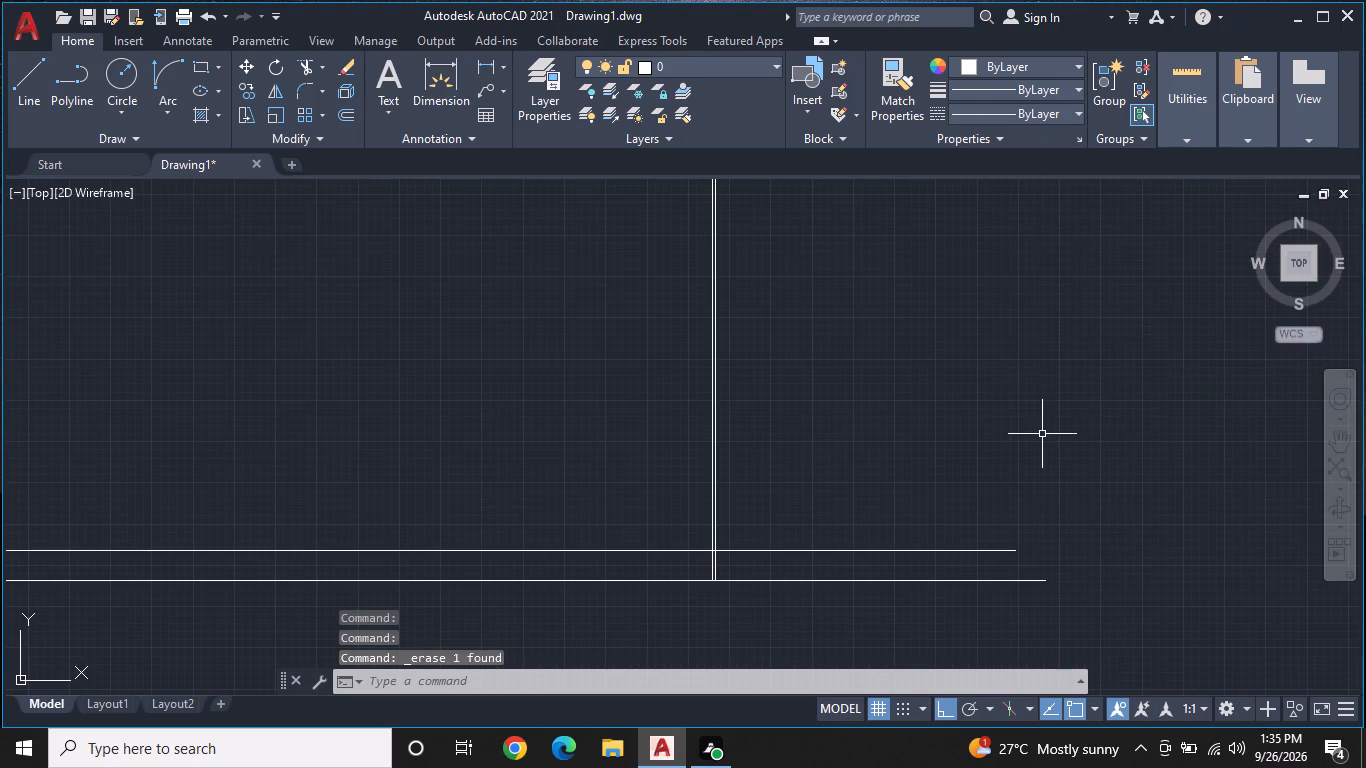
Draw a line 6'6" up from the side area's inner bottom-right corner, continuing horizontally left to the partition line.
text(L)
key(space)
click(1018, 551)
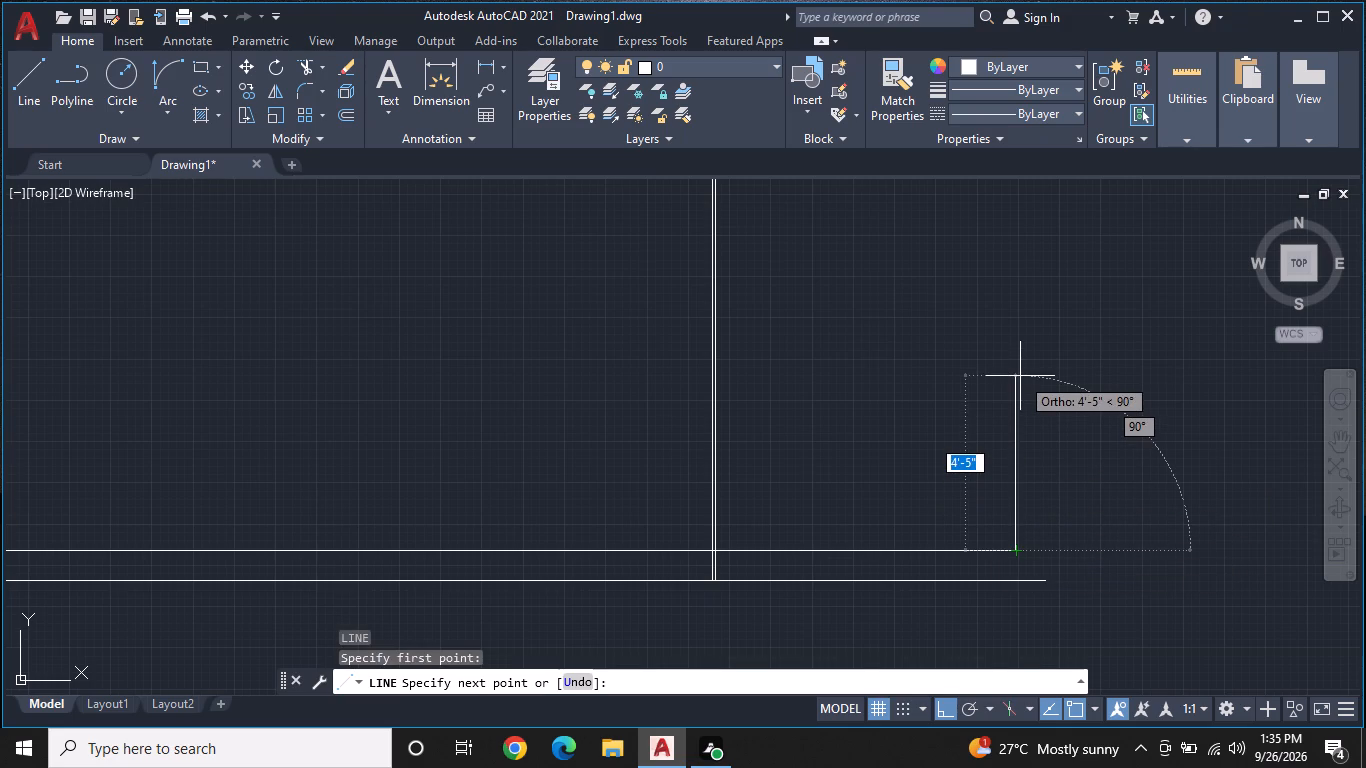
text(6'6")
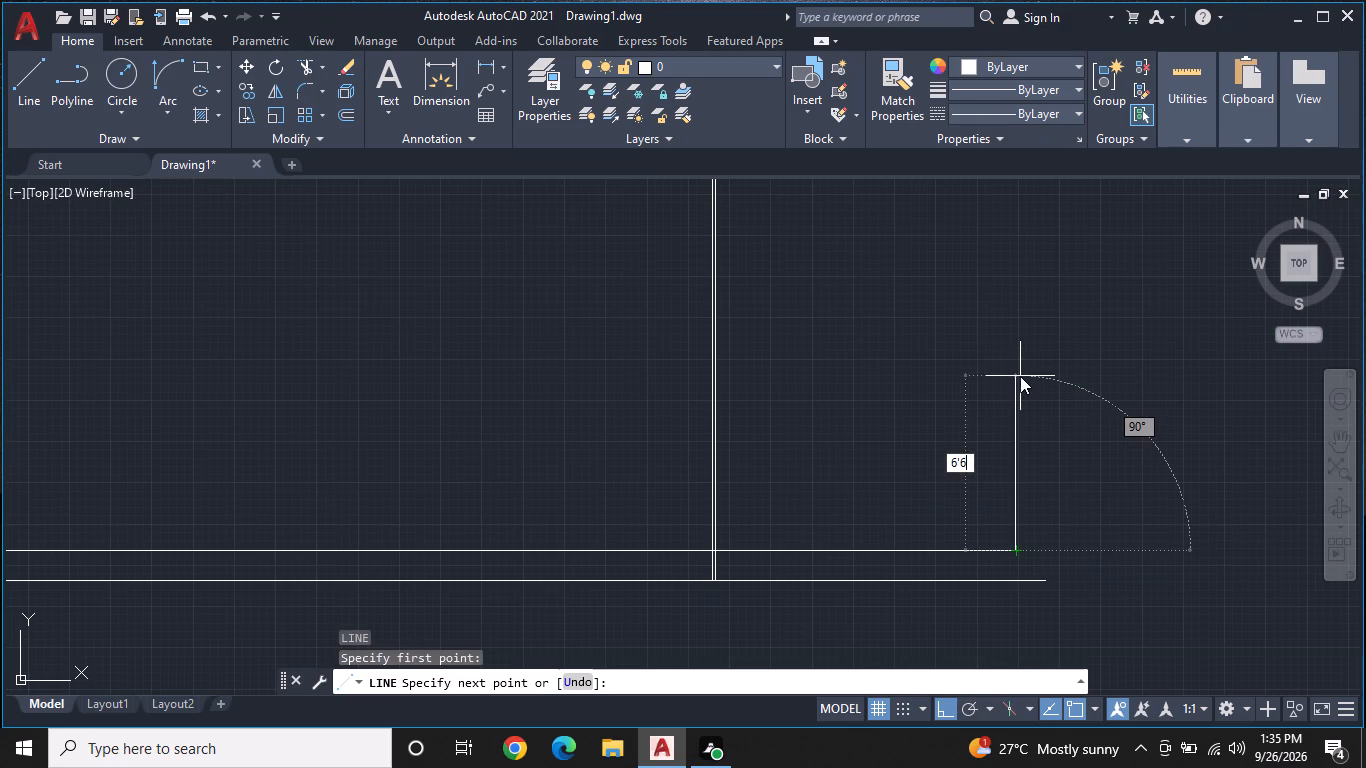
key(Return)
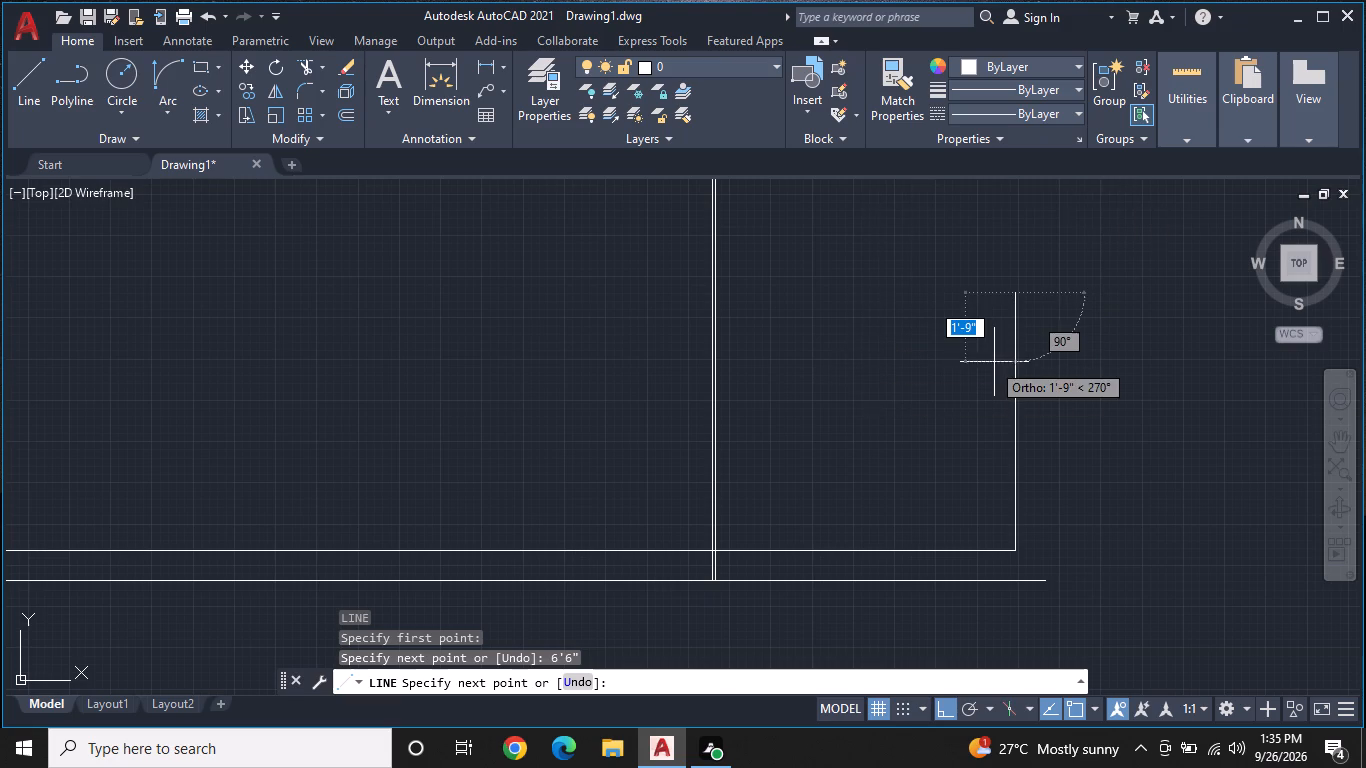
middle_drag(946, 369, 1035, 486)
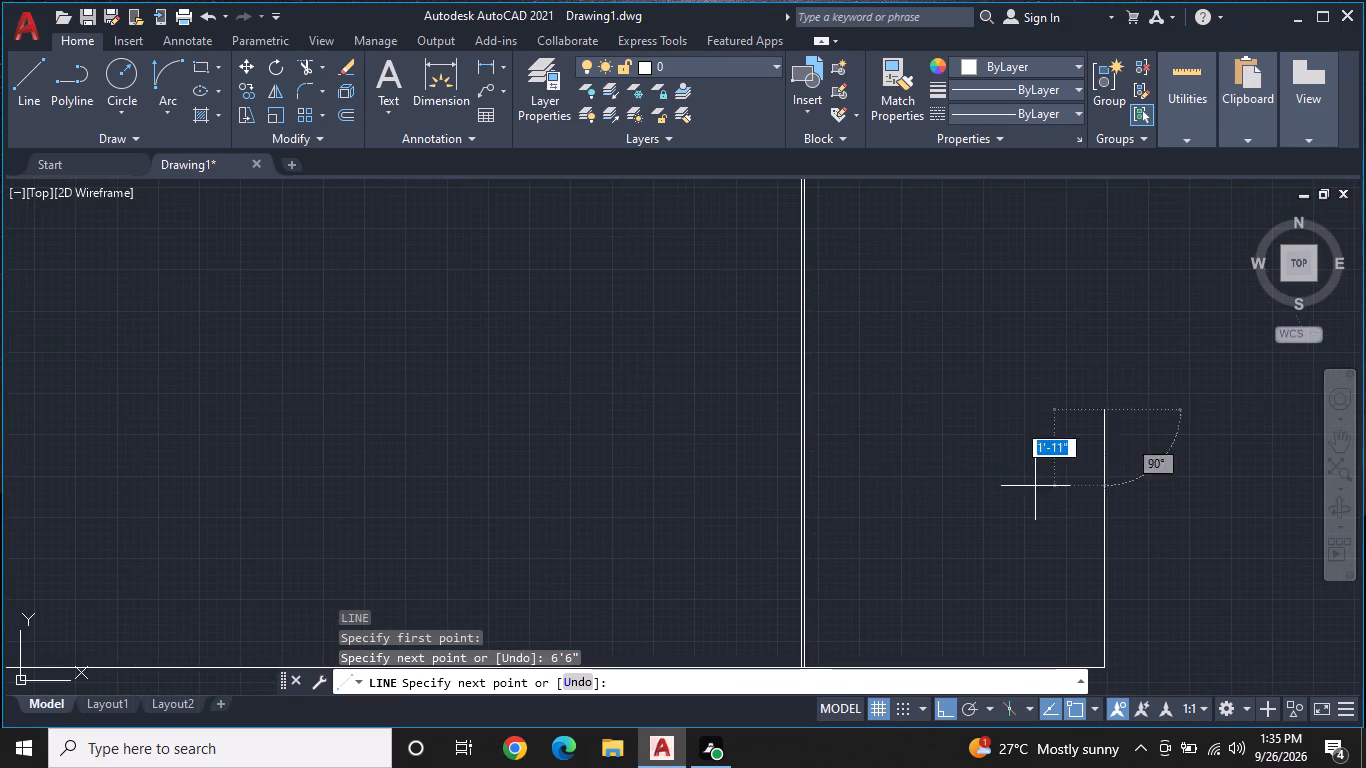
scroll(804, 412, up, 4)
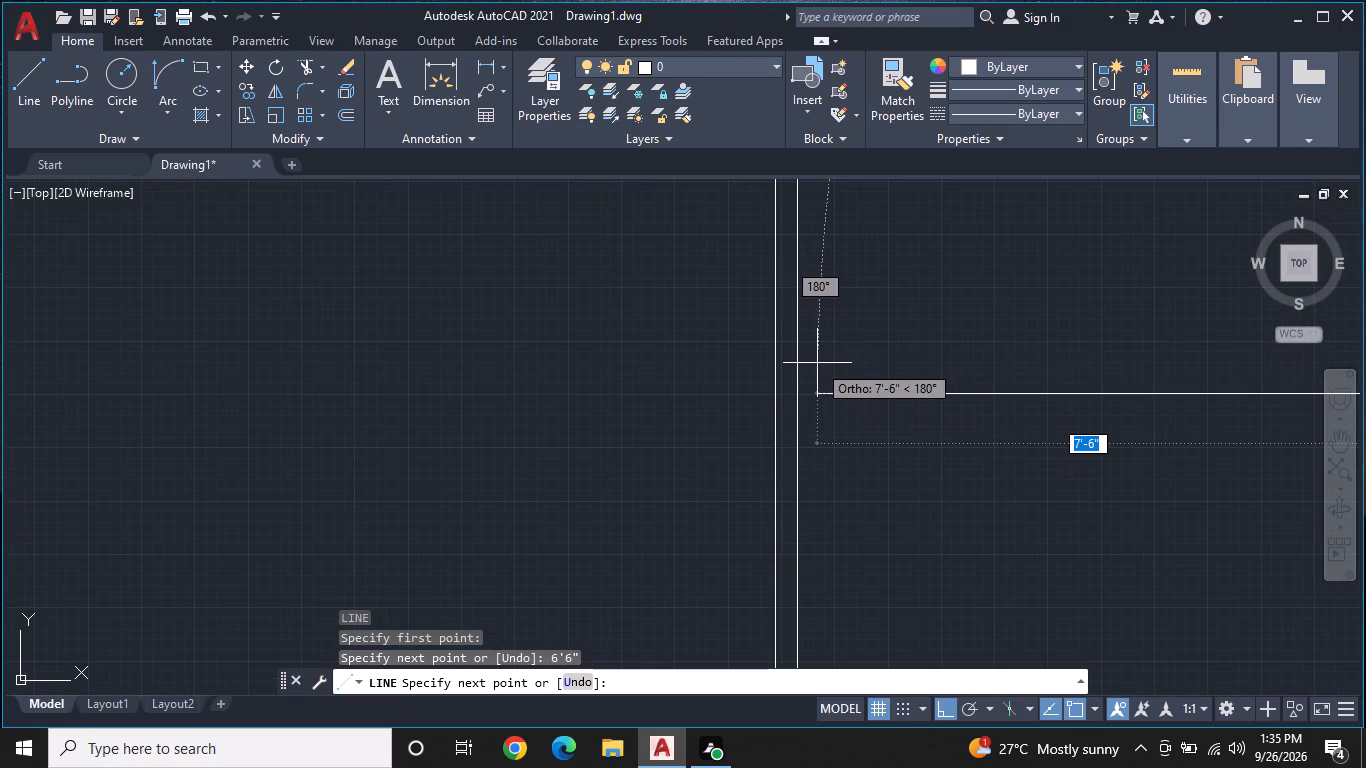
click(794, 392)
key(space)
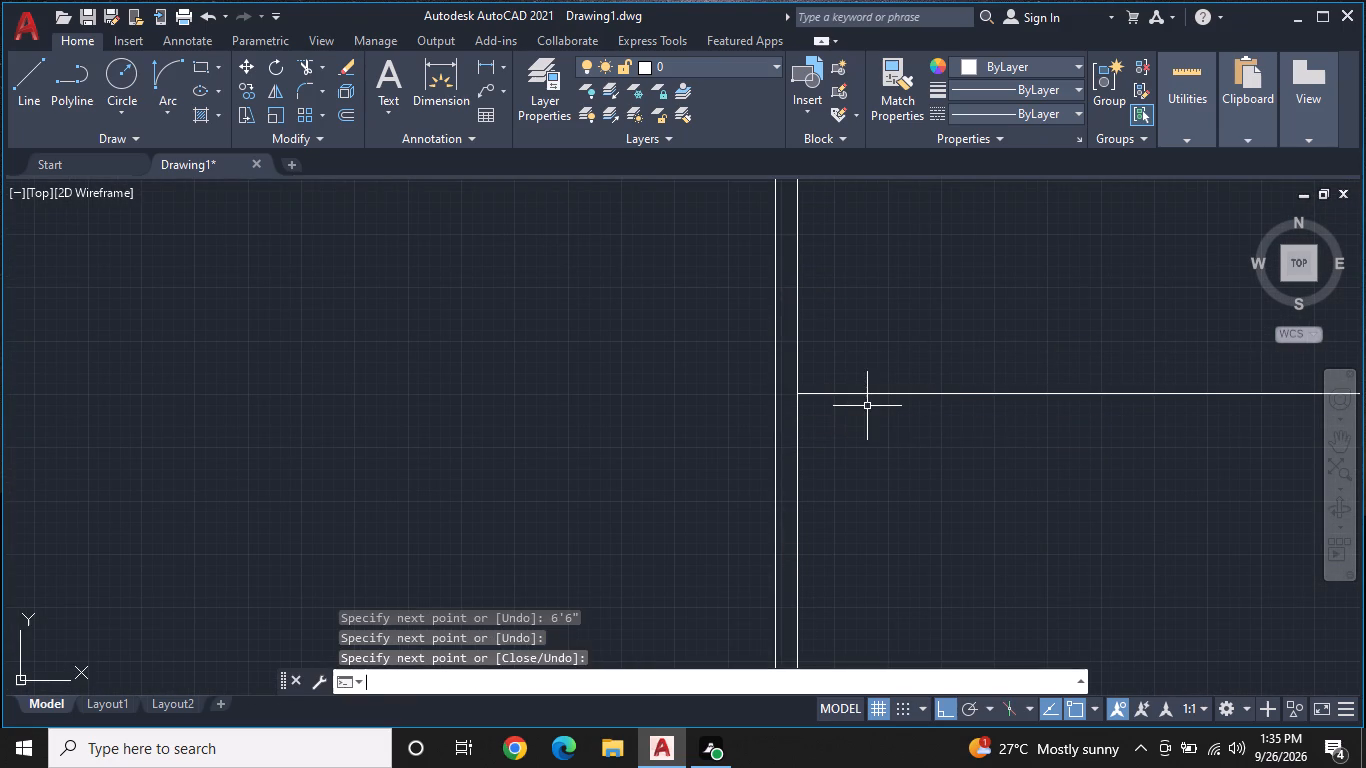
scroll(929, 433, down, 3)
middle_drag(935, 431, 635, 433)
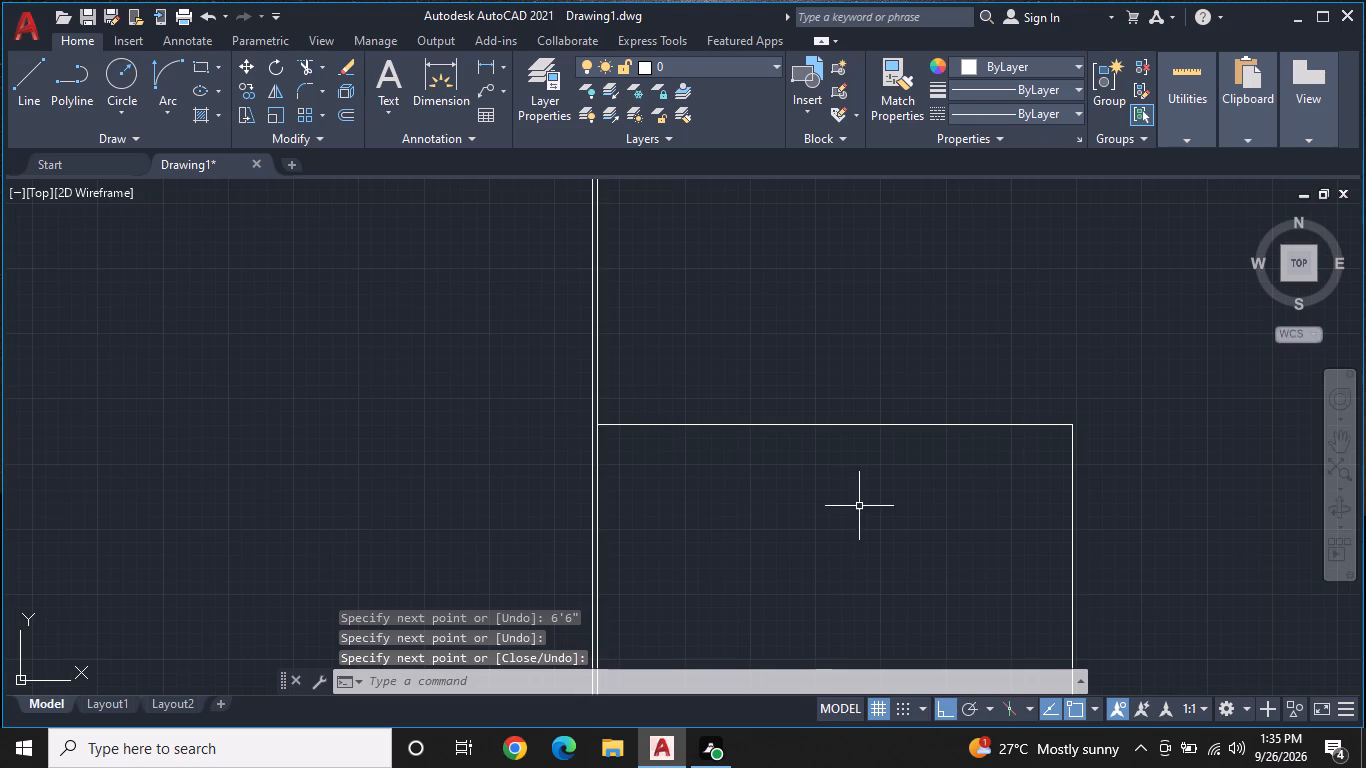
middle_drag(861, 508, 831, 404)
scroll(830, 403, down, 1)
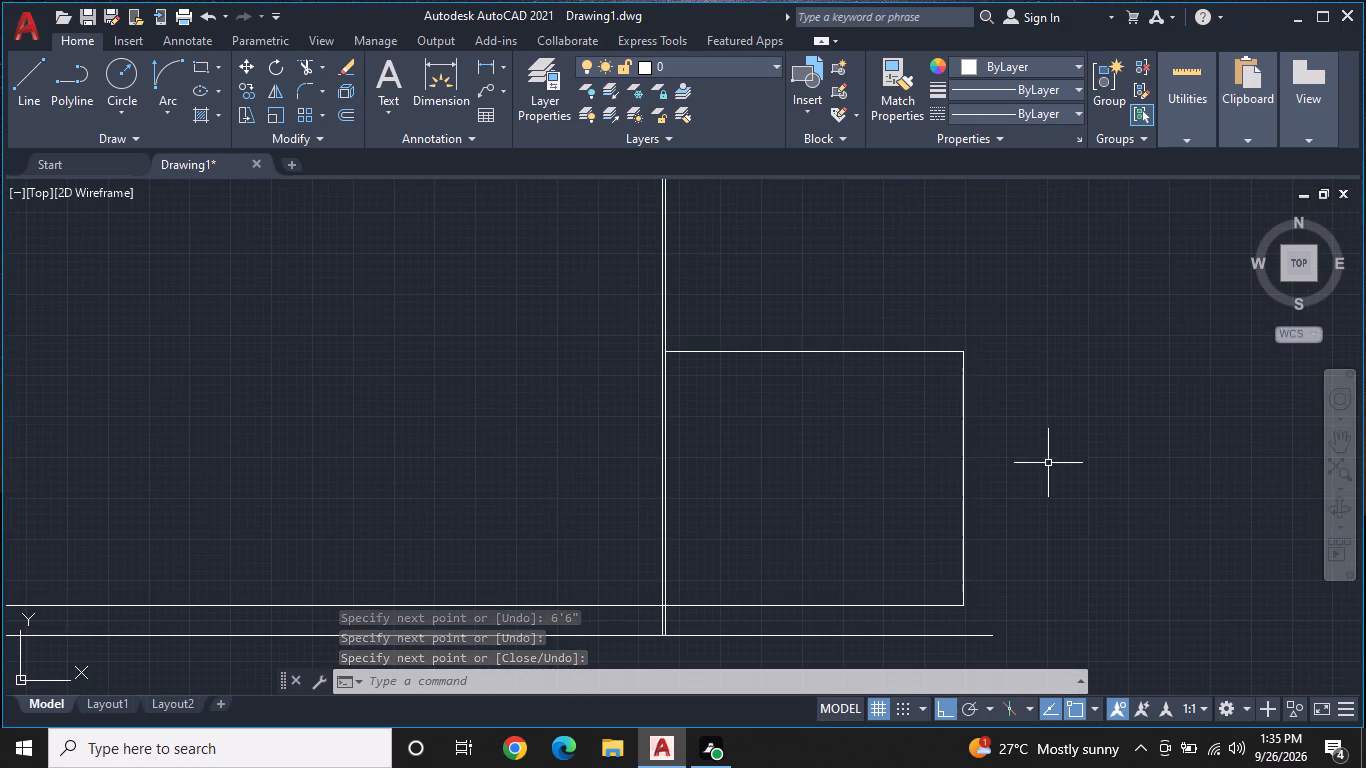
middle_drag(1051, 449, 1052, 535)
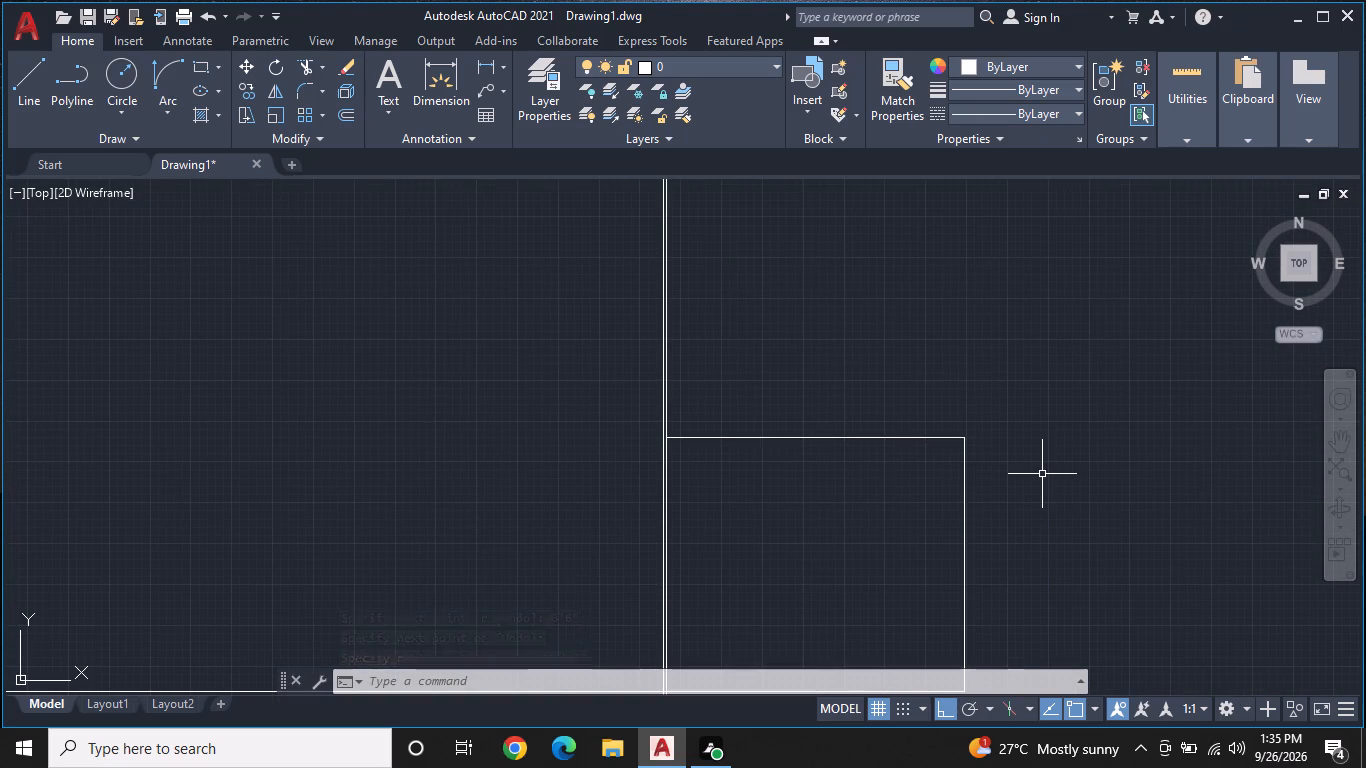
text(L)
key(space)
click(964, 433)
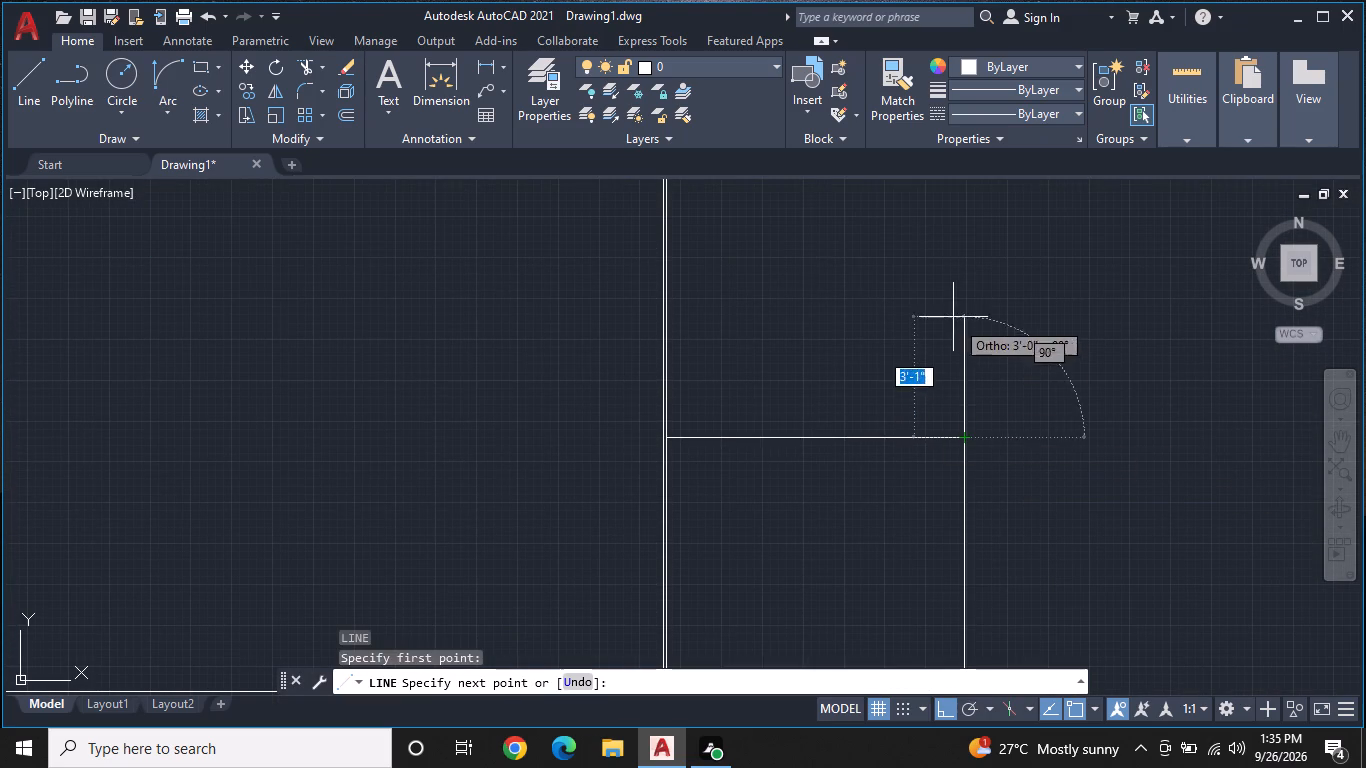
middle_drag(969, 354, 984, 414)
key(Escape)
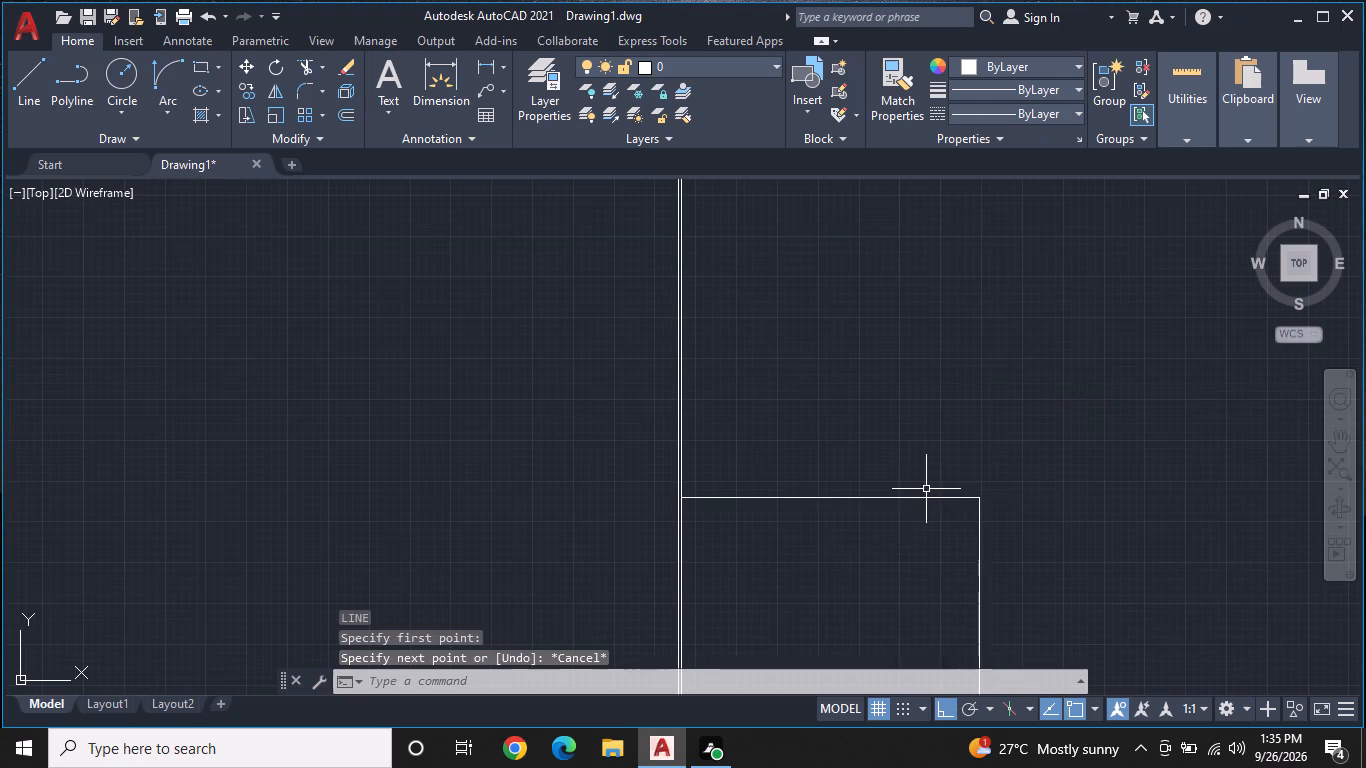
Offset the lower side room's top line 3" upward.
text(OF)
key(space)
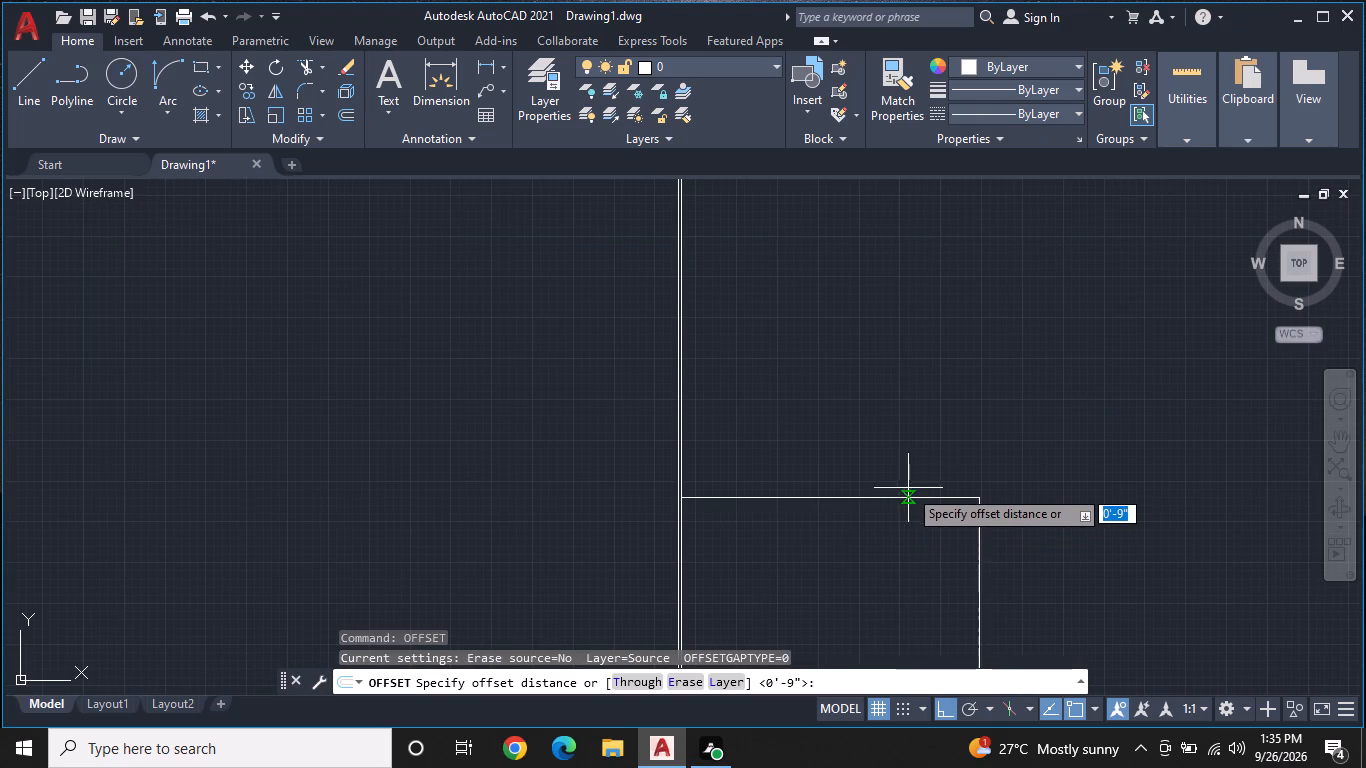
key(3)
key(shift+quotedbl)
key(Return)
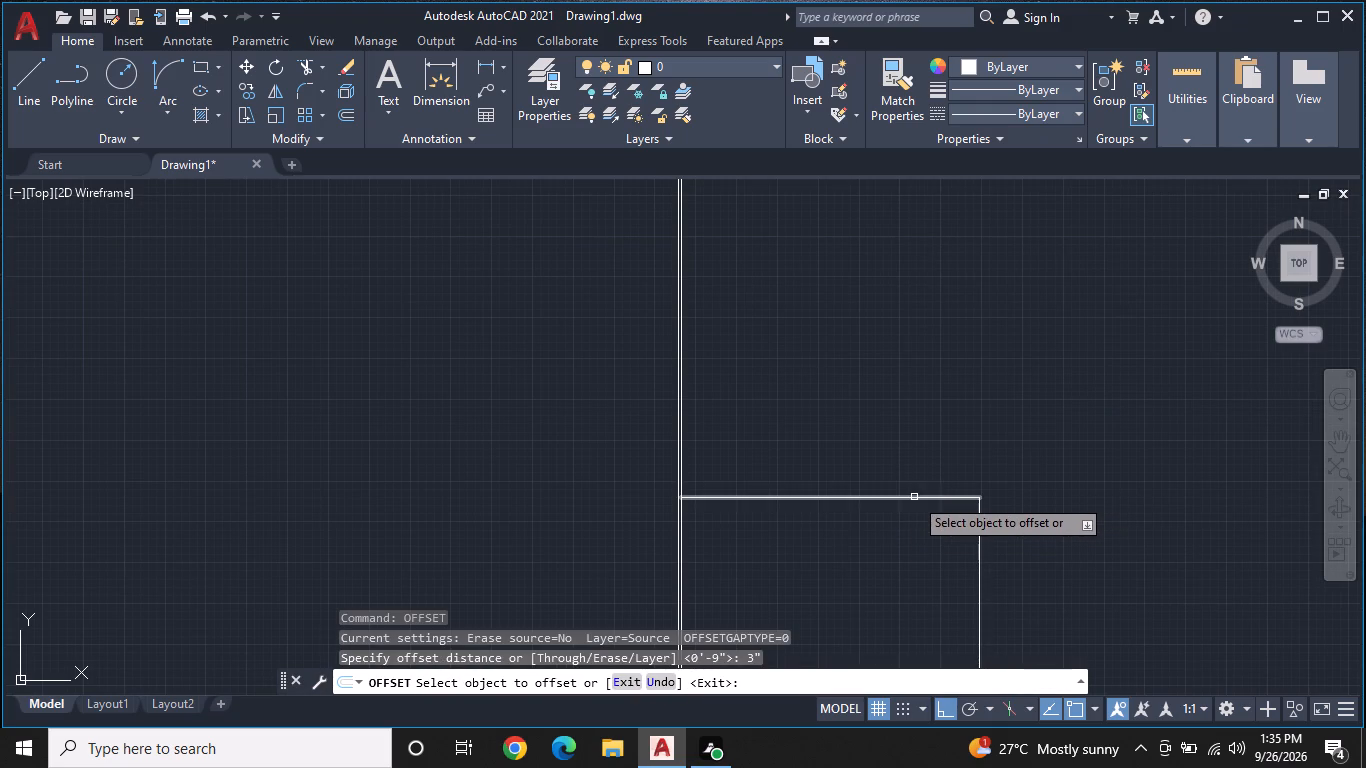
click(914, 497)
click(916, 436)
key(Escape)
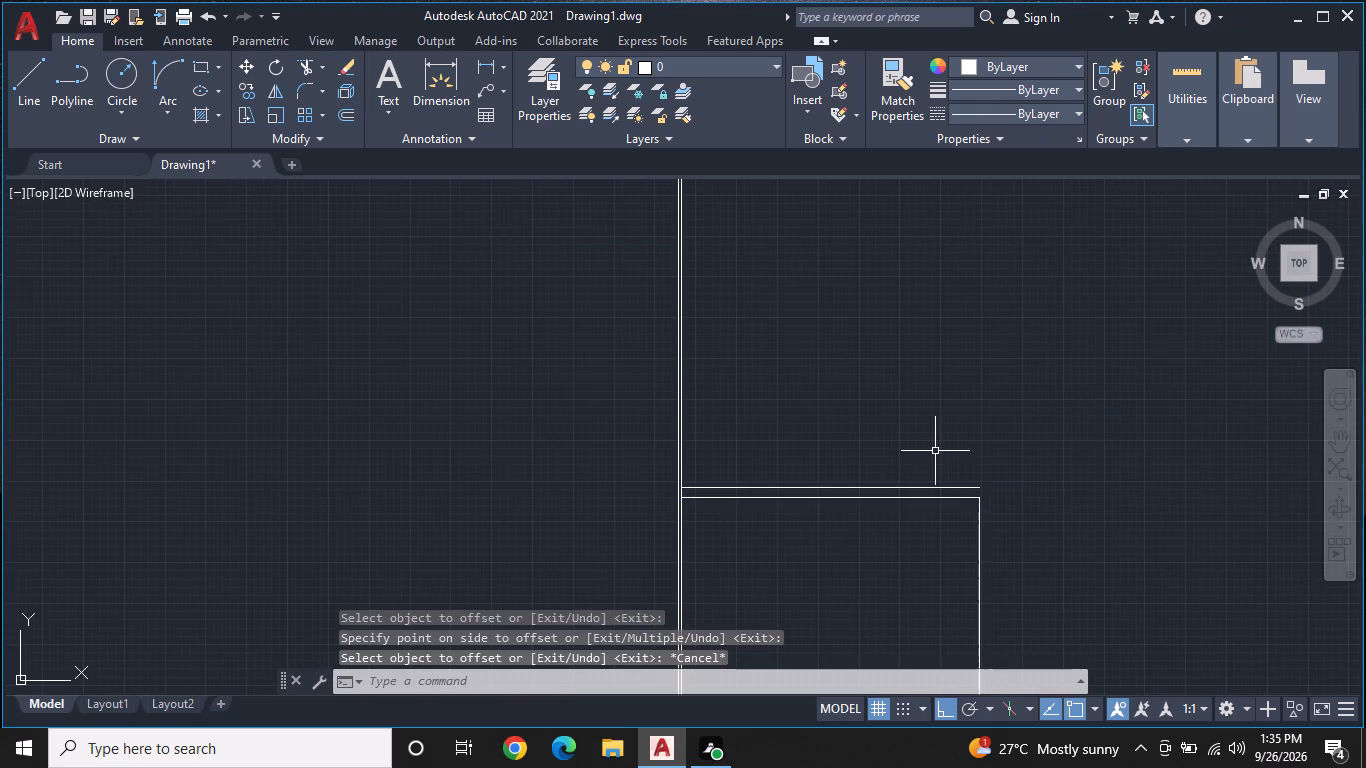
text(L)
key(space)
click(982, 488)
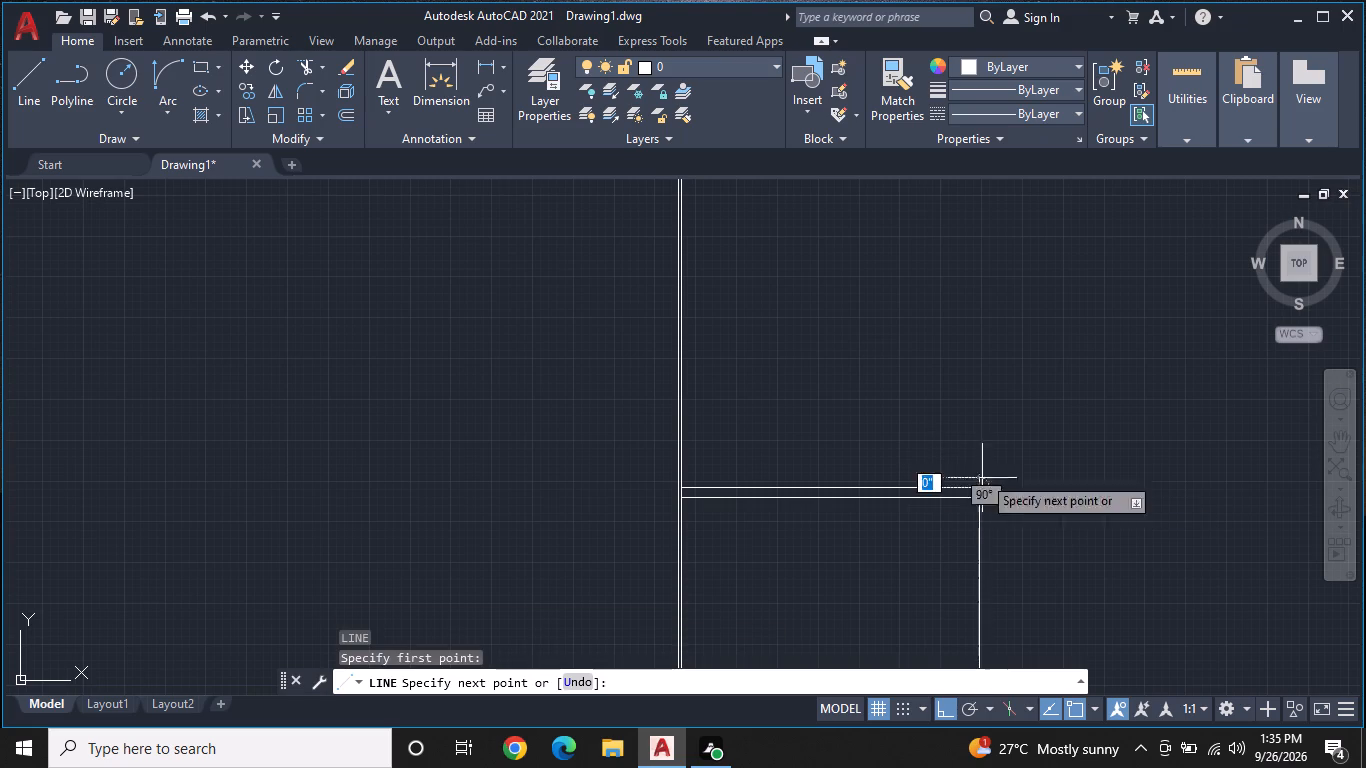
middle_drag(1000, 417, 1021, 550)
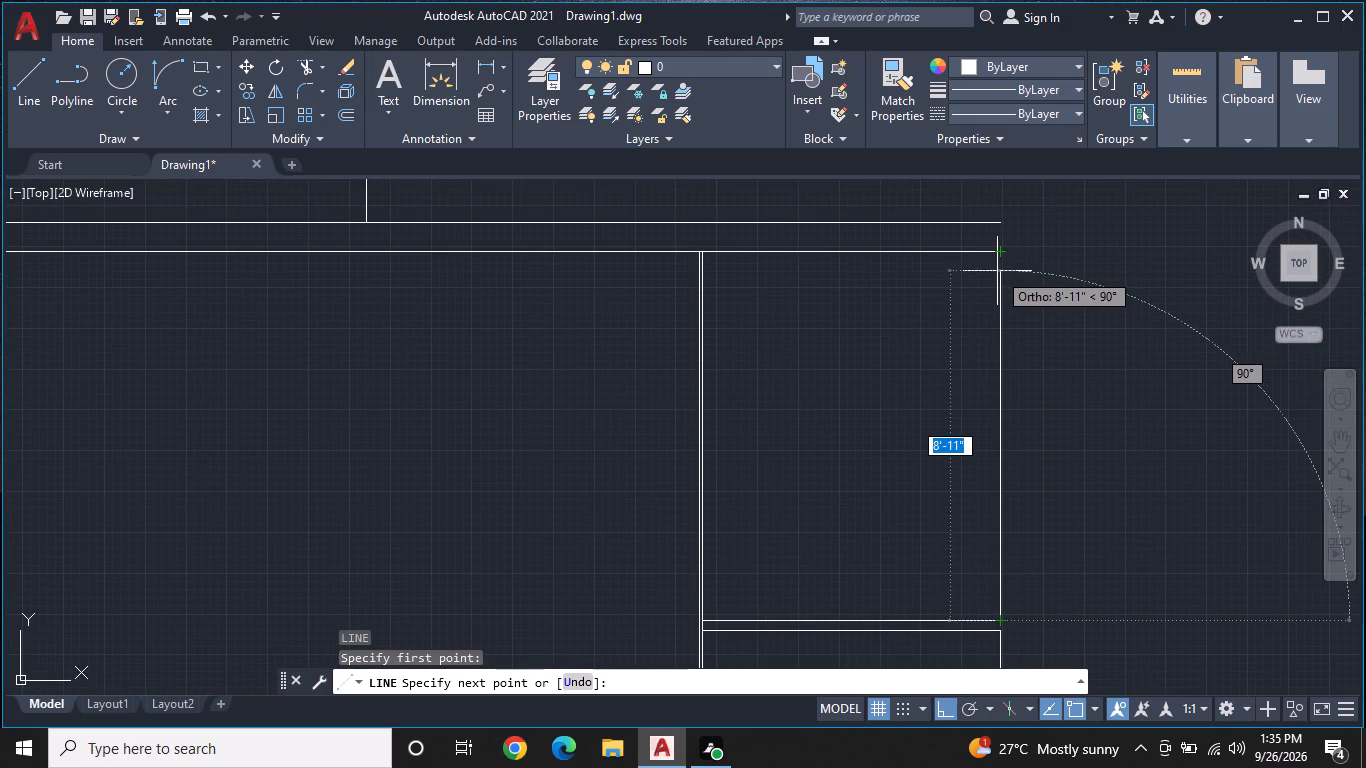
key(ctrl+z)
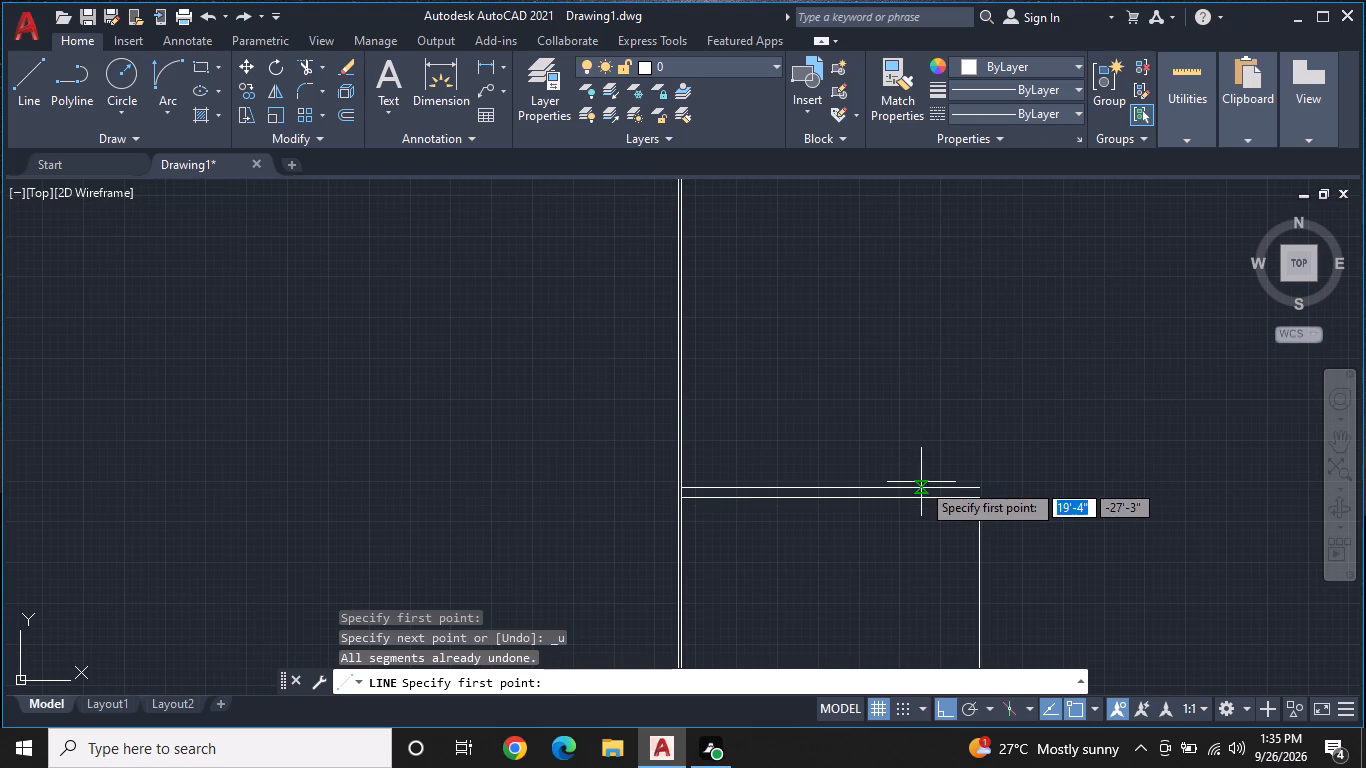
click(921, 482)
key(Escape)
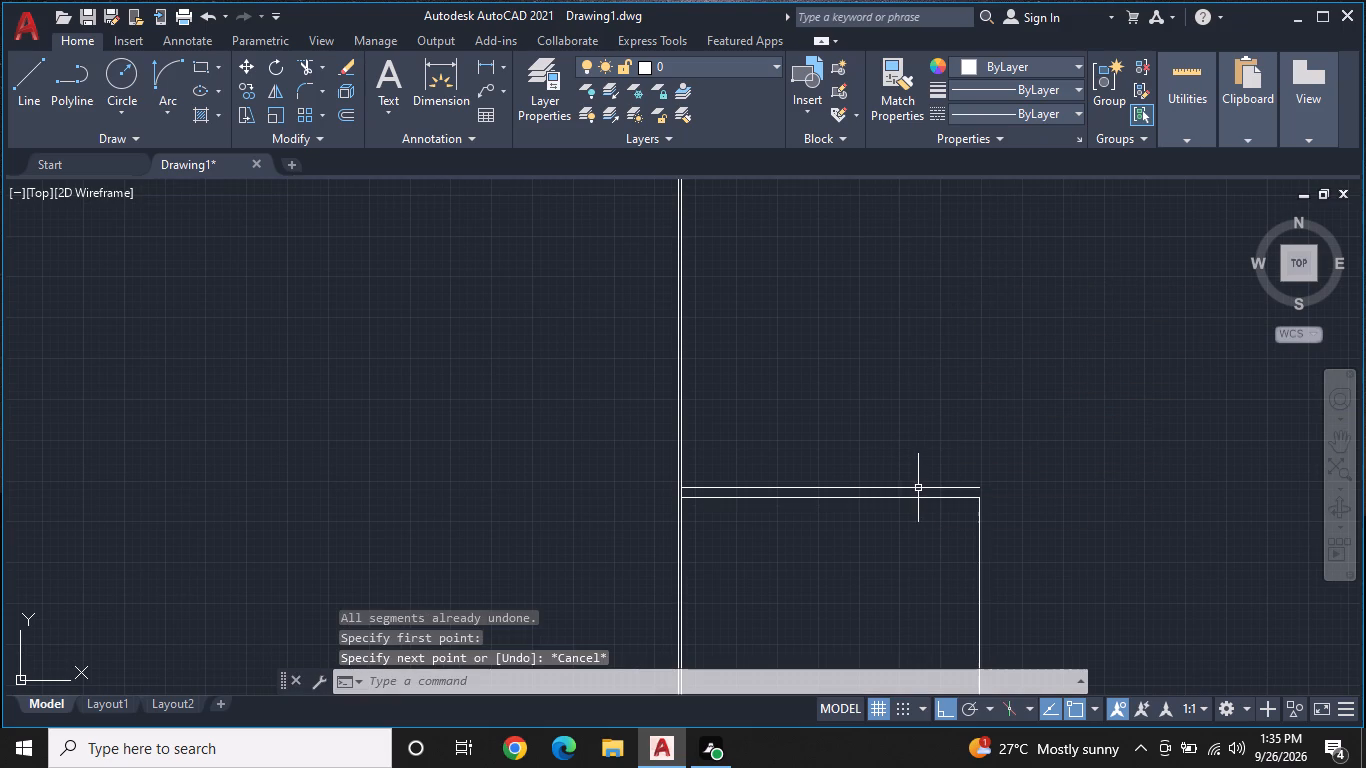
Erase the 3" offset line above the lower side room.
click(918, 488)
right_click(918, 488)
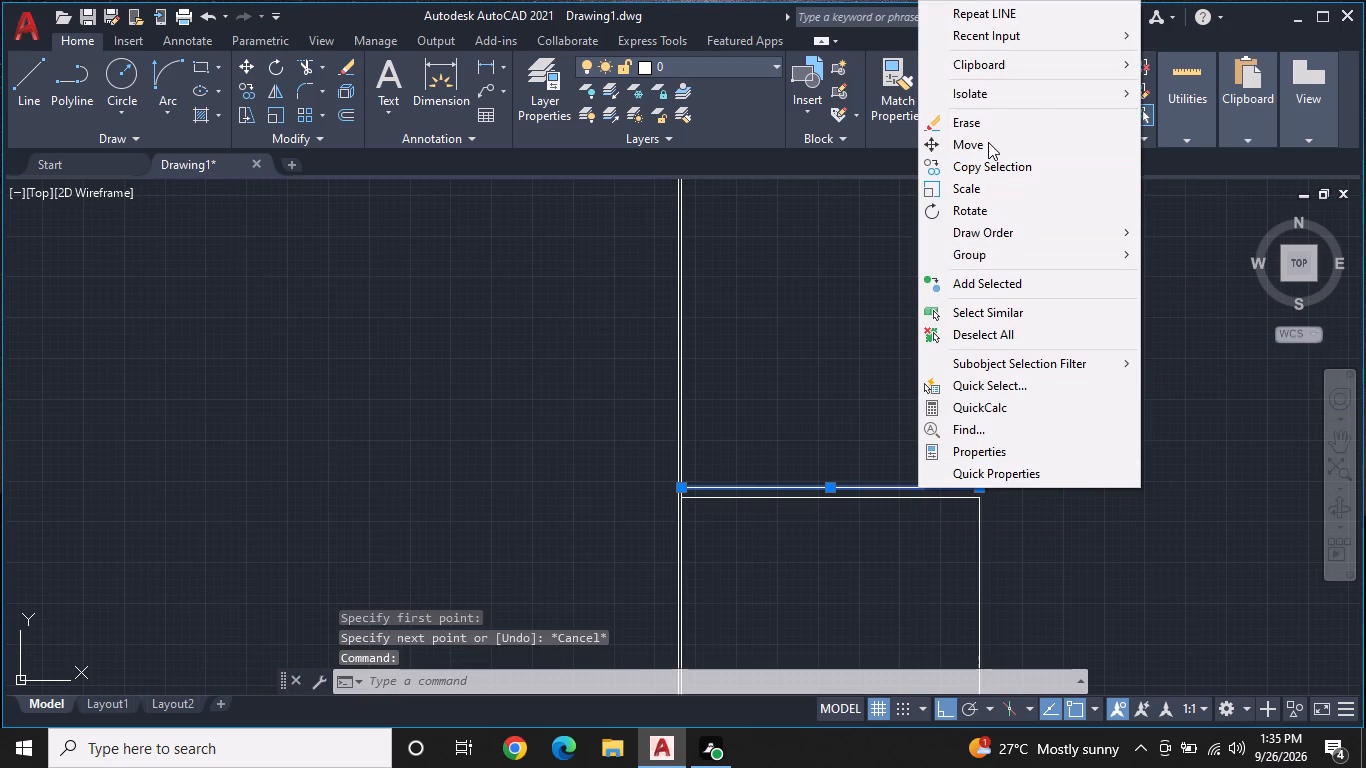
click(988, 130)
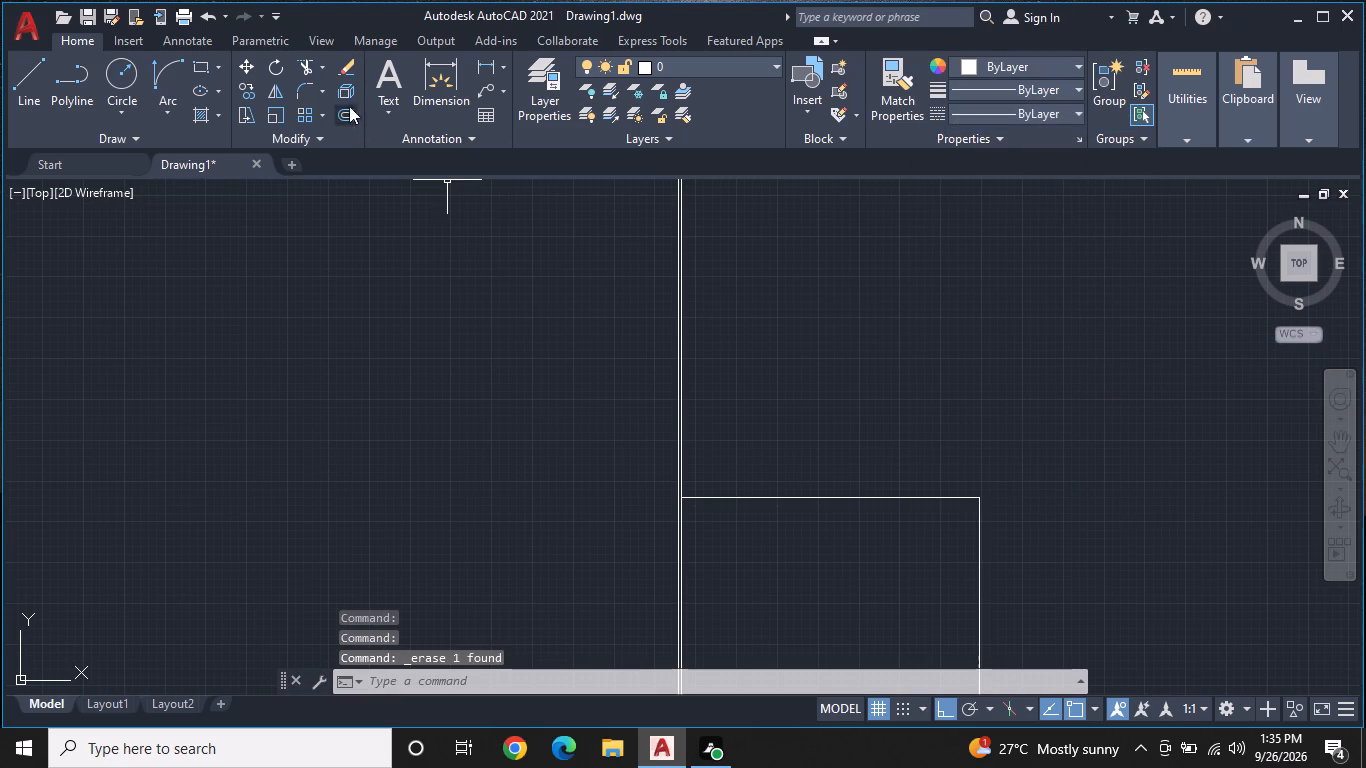
Offset the lower side room's top line 4" upward to form the dividing wall.
click(348, 112)
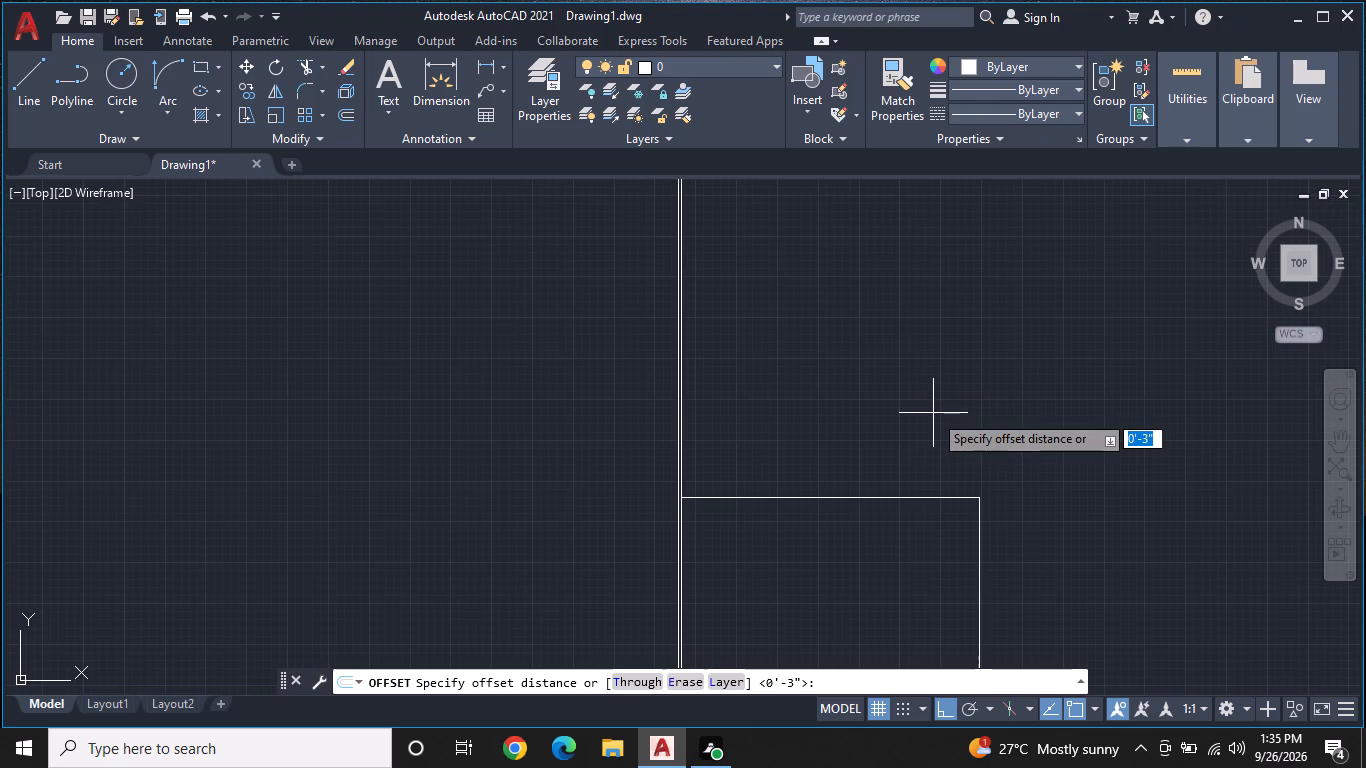
key(4)
key(shift+quotedbl)
key(Return)
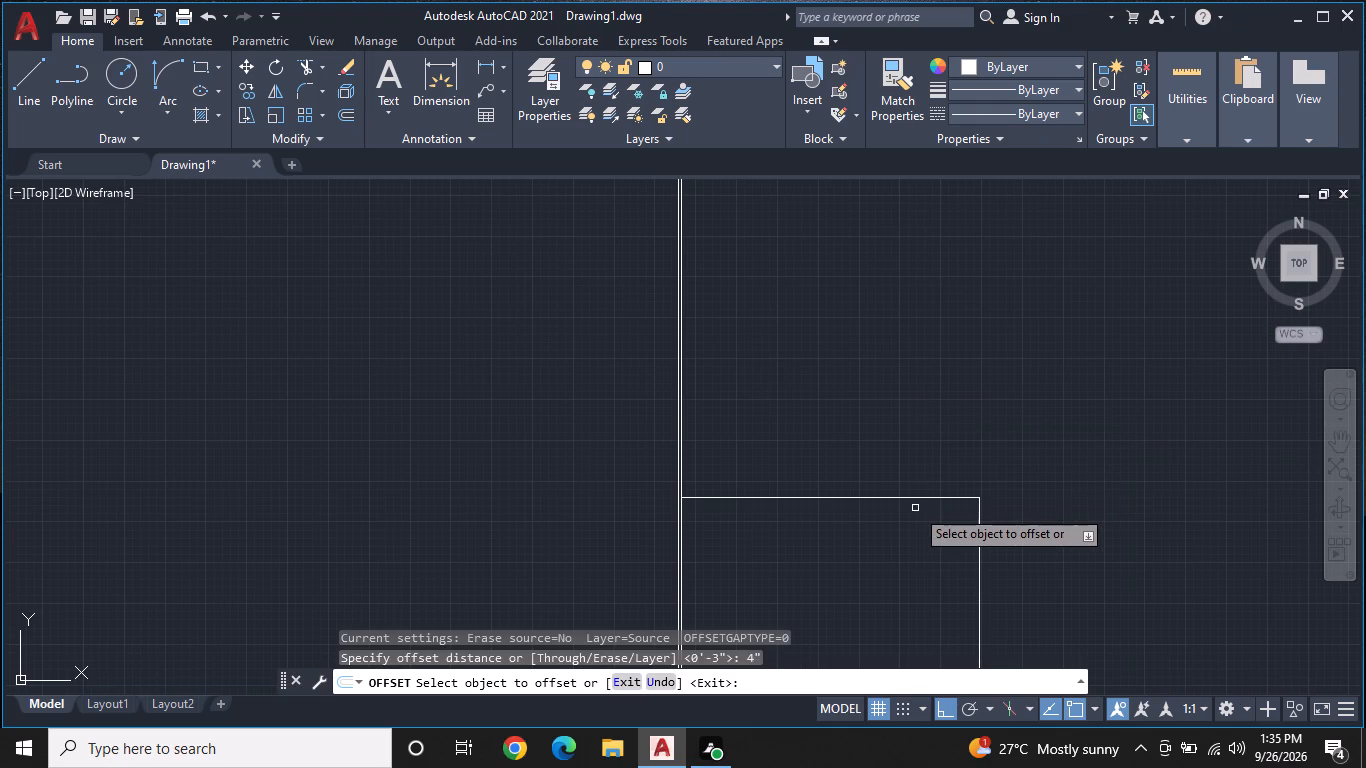
click(916, 496)
click(922, 423)
key(Escape)
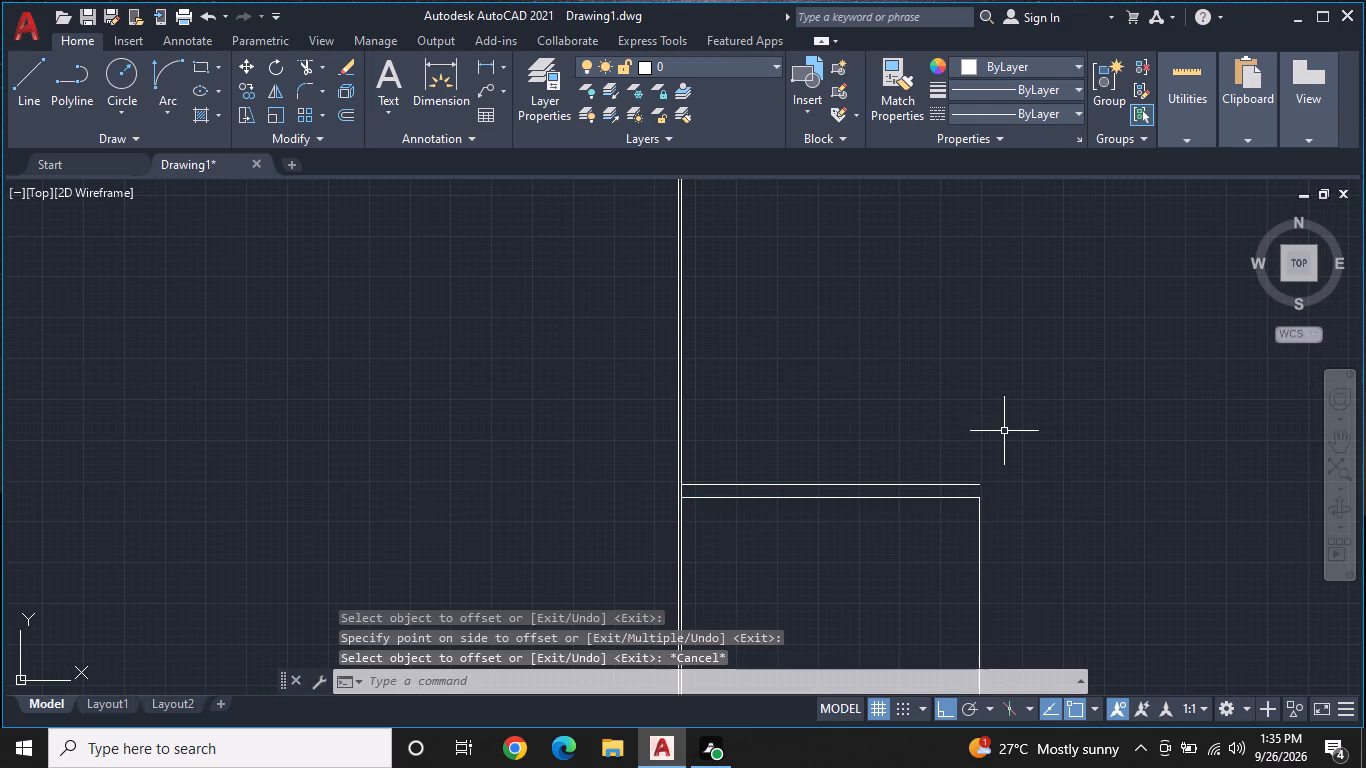
Draw a vertical line from the right end of the 4" wall's upper line up to the horizontal wall's lower line.
text(L)
key(space)
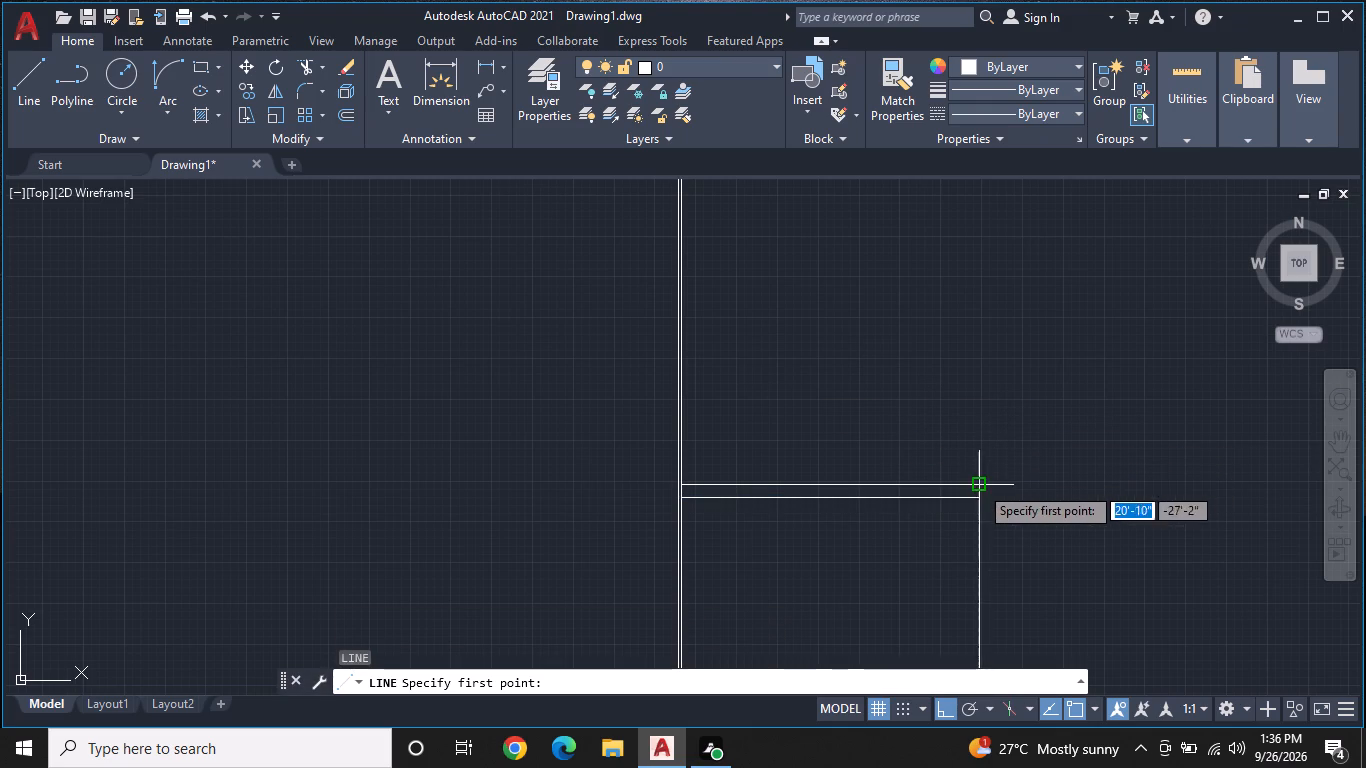
click(978, 485)
middle_drag(961, 301, 977, 535)
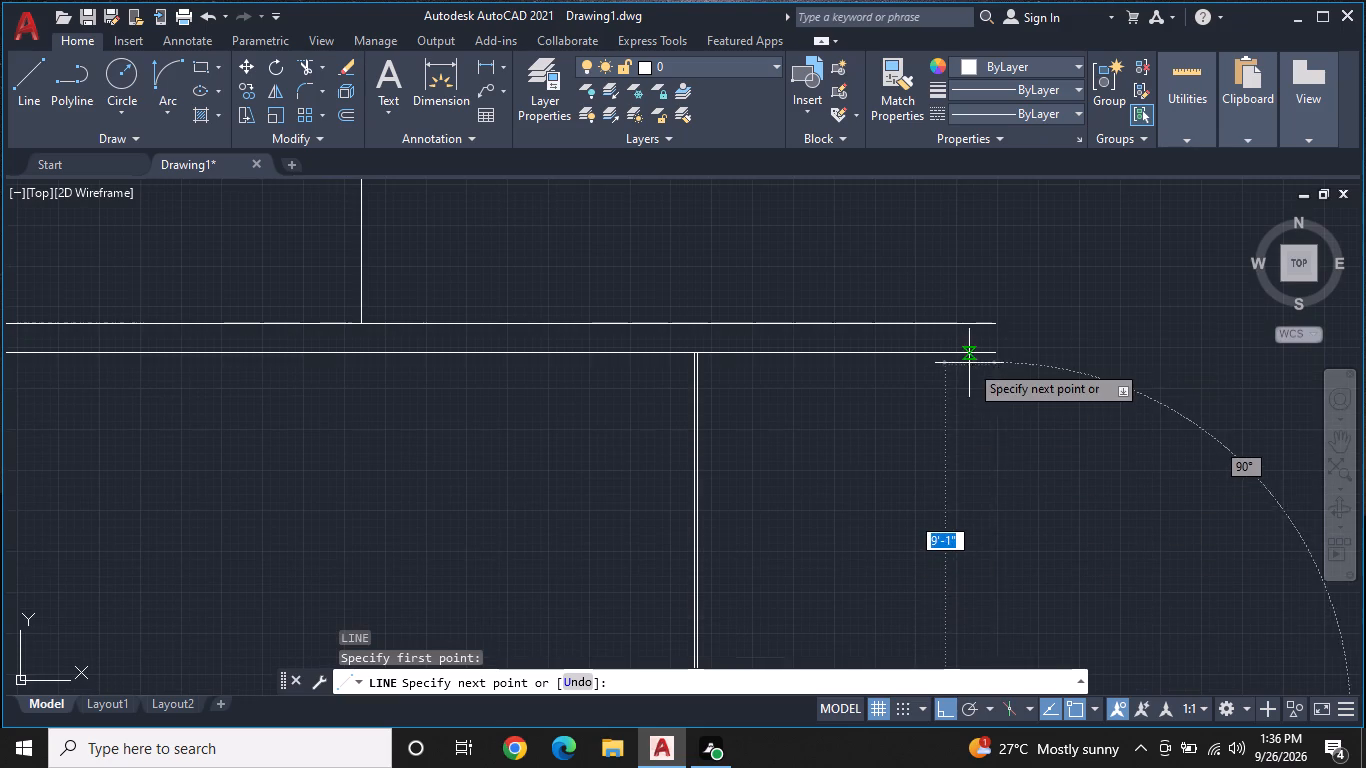
click(993, 350)
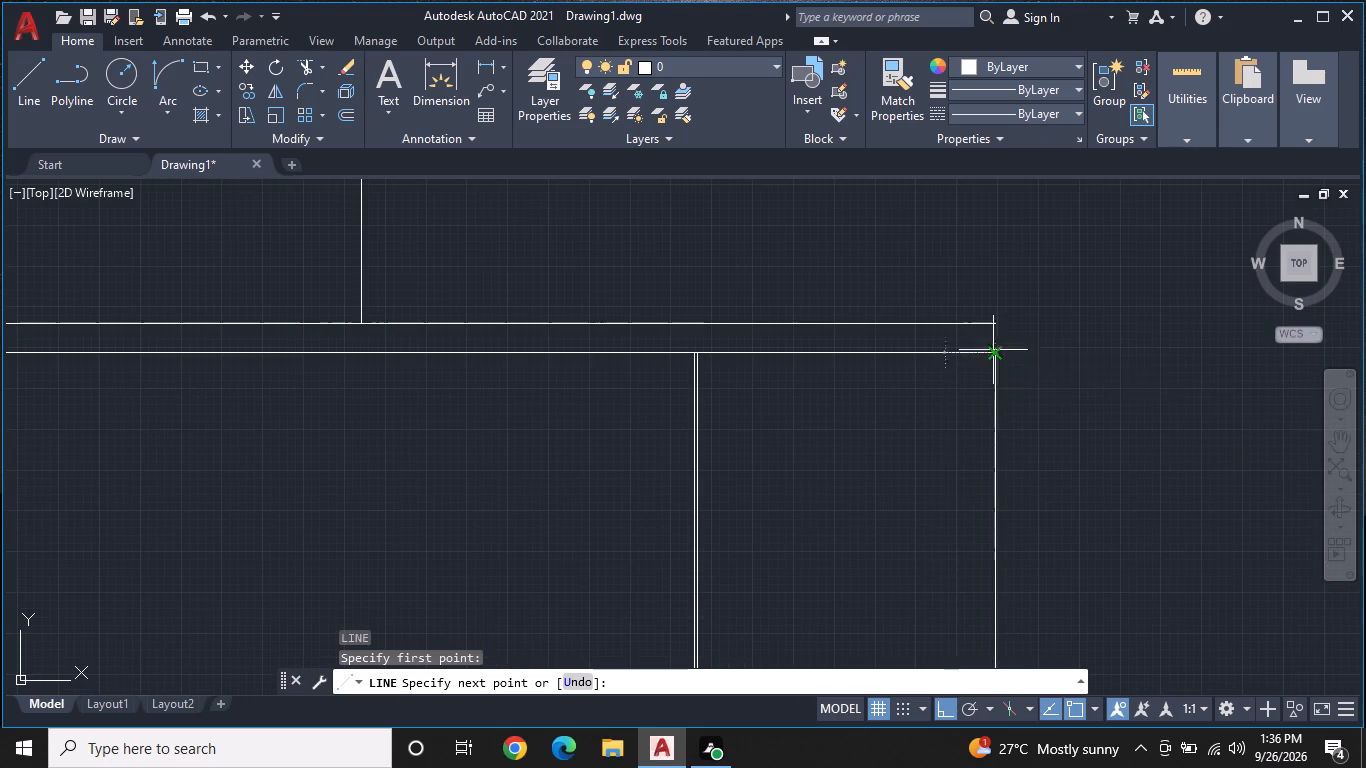
middle_drag(1008, 418, 1016, 392)
key(Escape)
Offset the right-hand inner lines of both side rooms 9" outward.
scroll(1042, 388, down, 1)
middle_drag(1034, 454, 1014, 340)
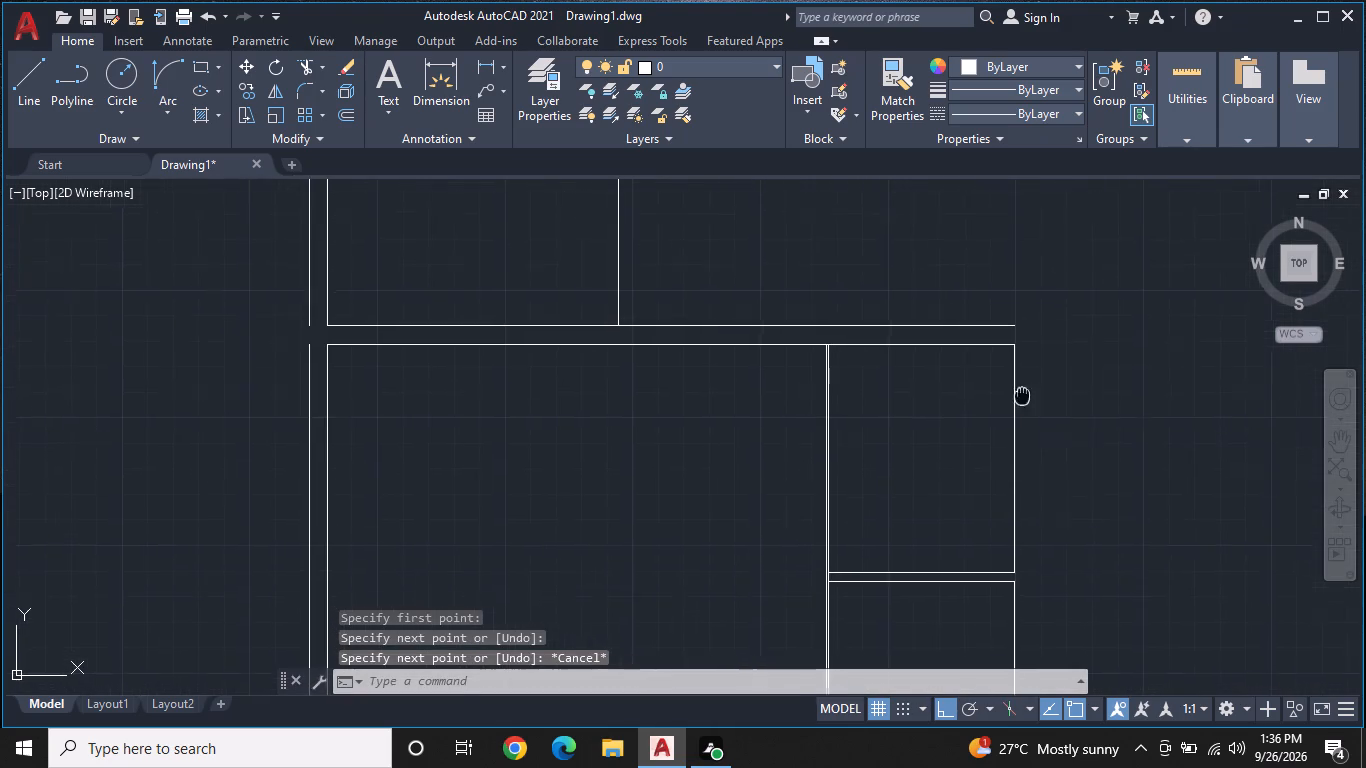
middle_drag(1014, 340, 1000, 279)
middle_drag(1028, 423, 991, 456)
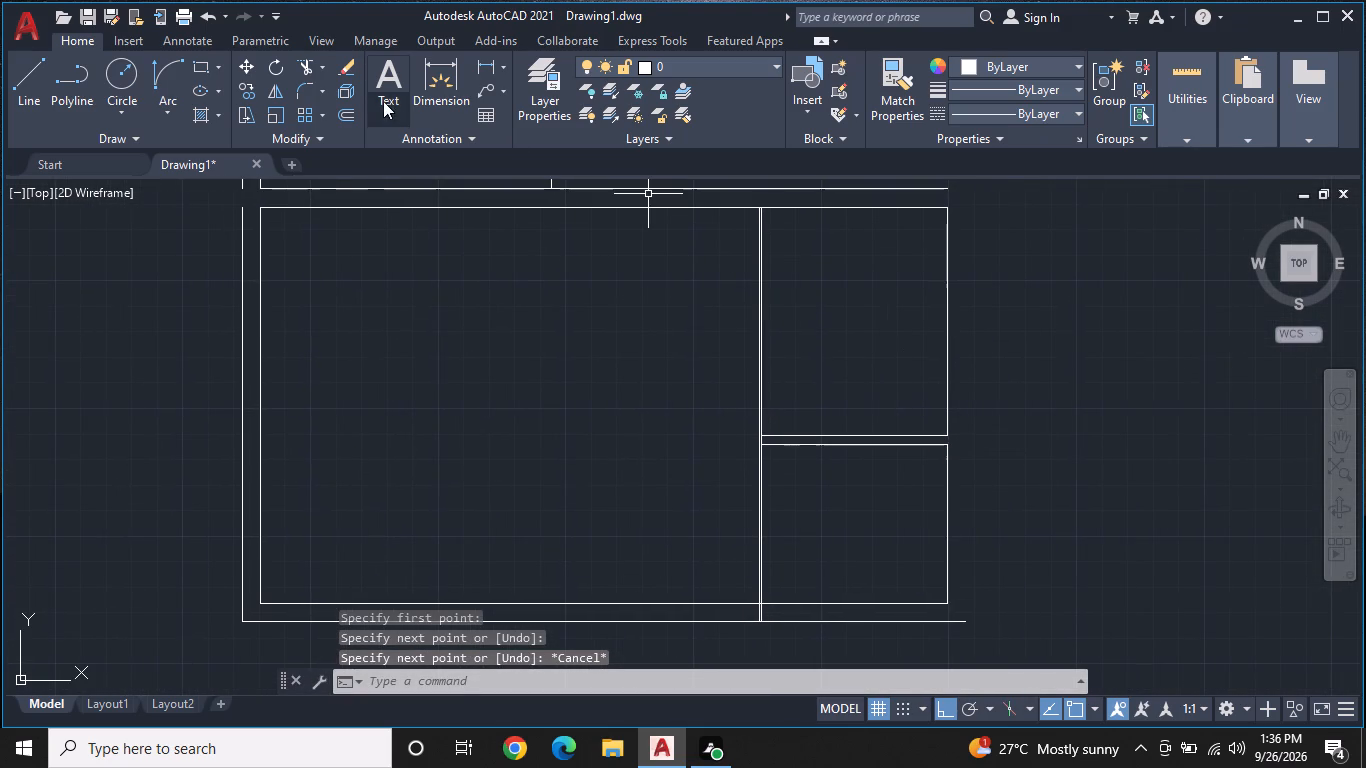
click(354, 114)
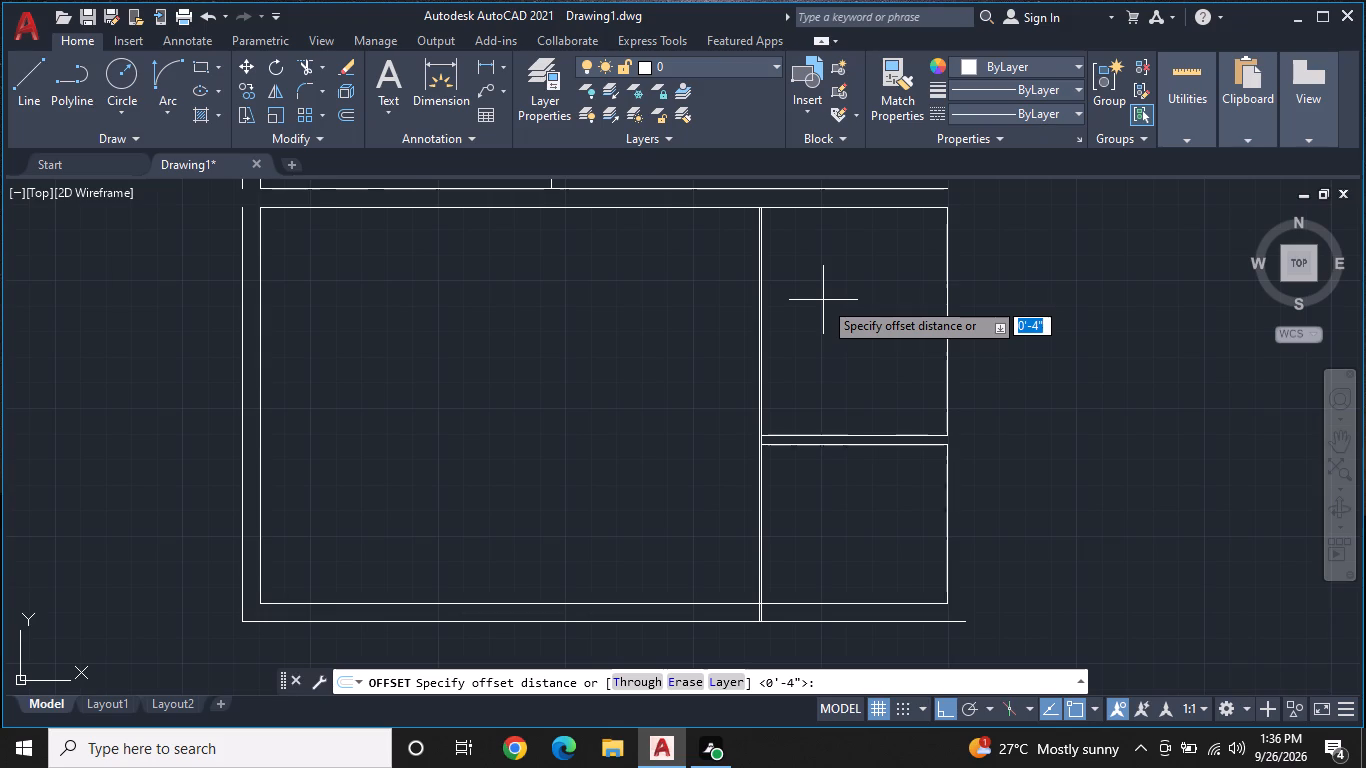
key(9)
key(shift+quotedbl)
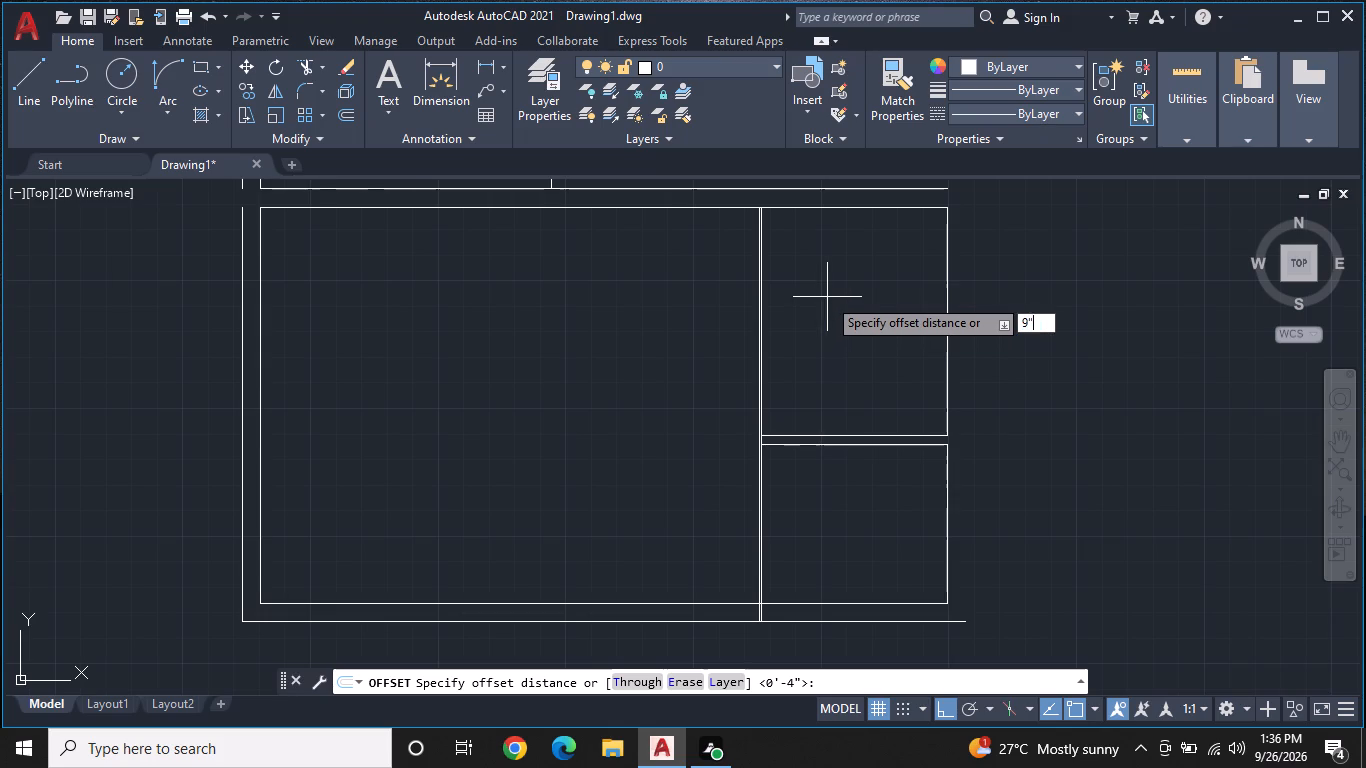
key(Return)
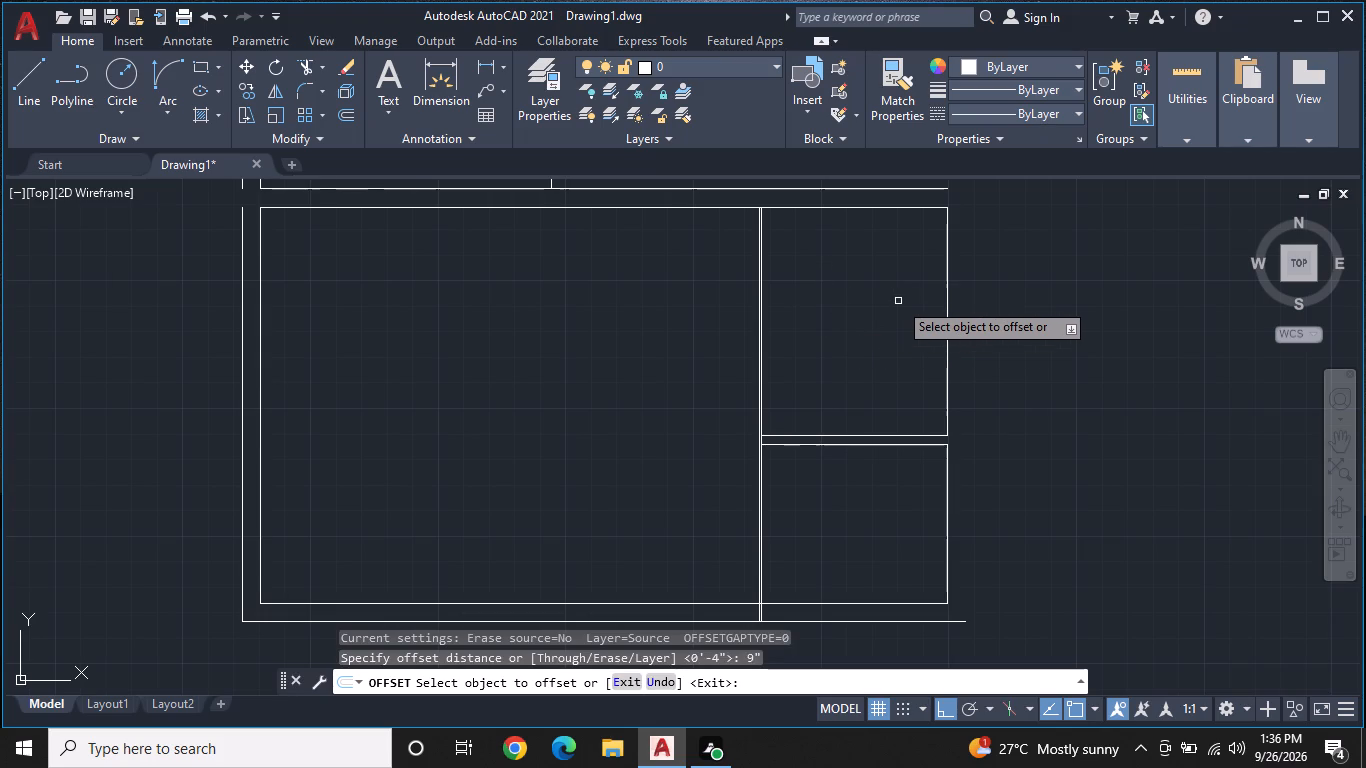
click(950, 287)
click(977, 295)
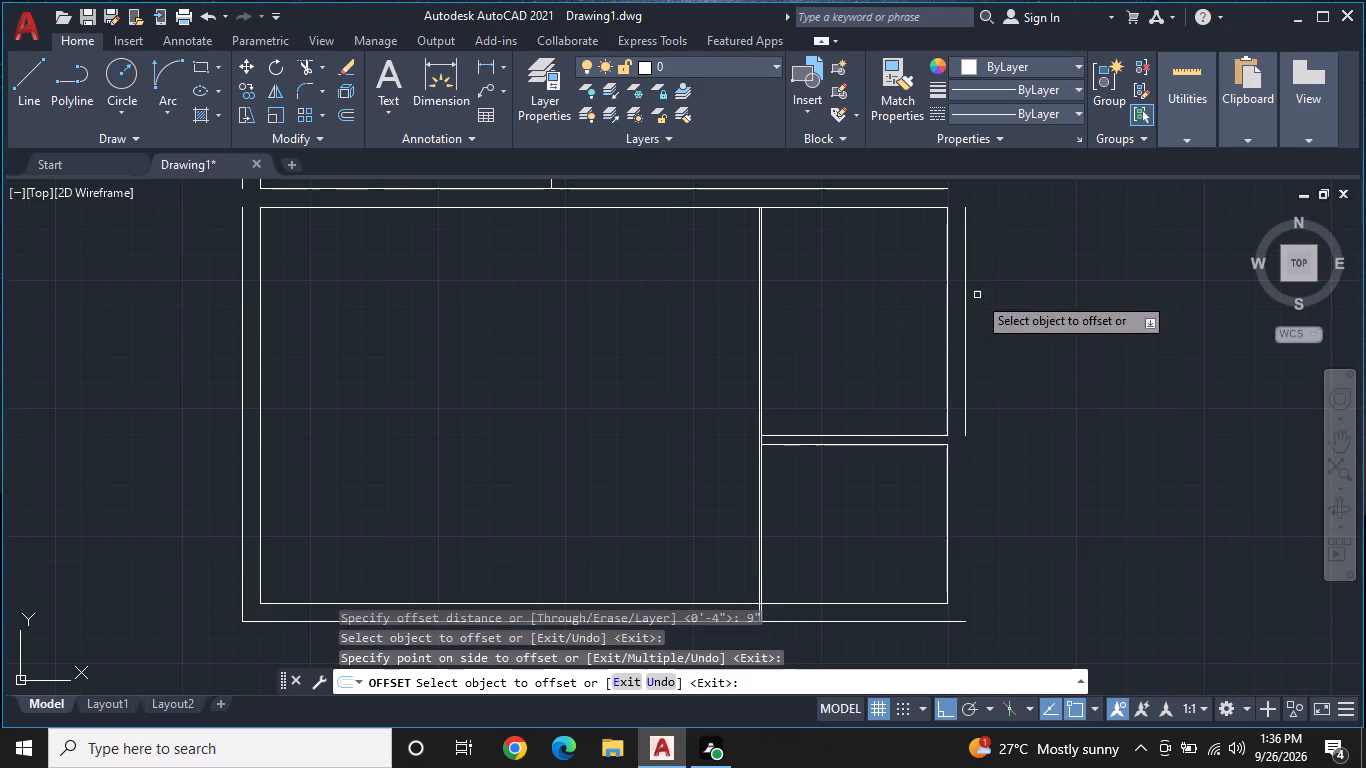
click(952, 479)
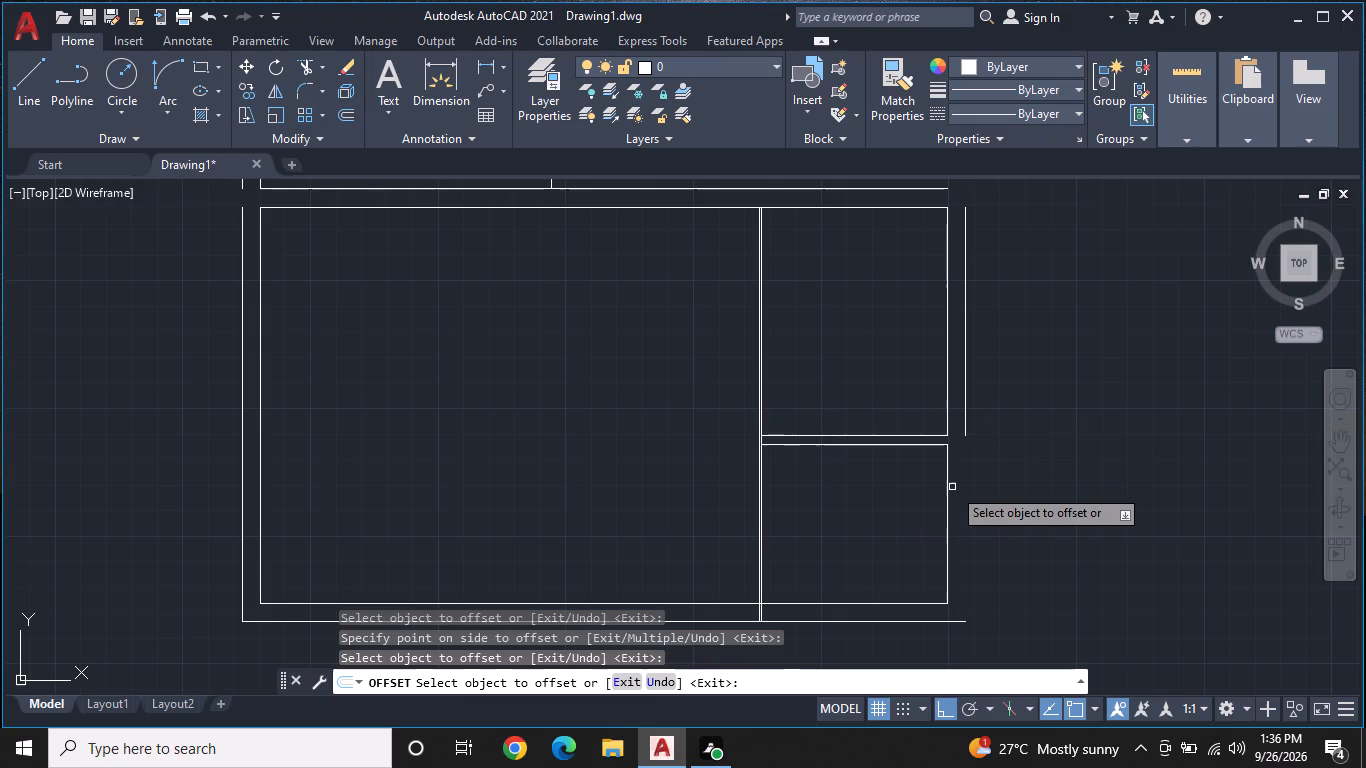
click(947, 501)
click(991, 475)
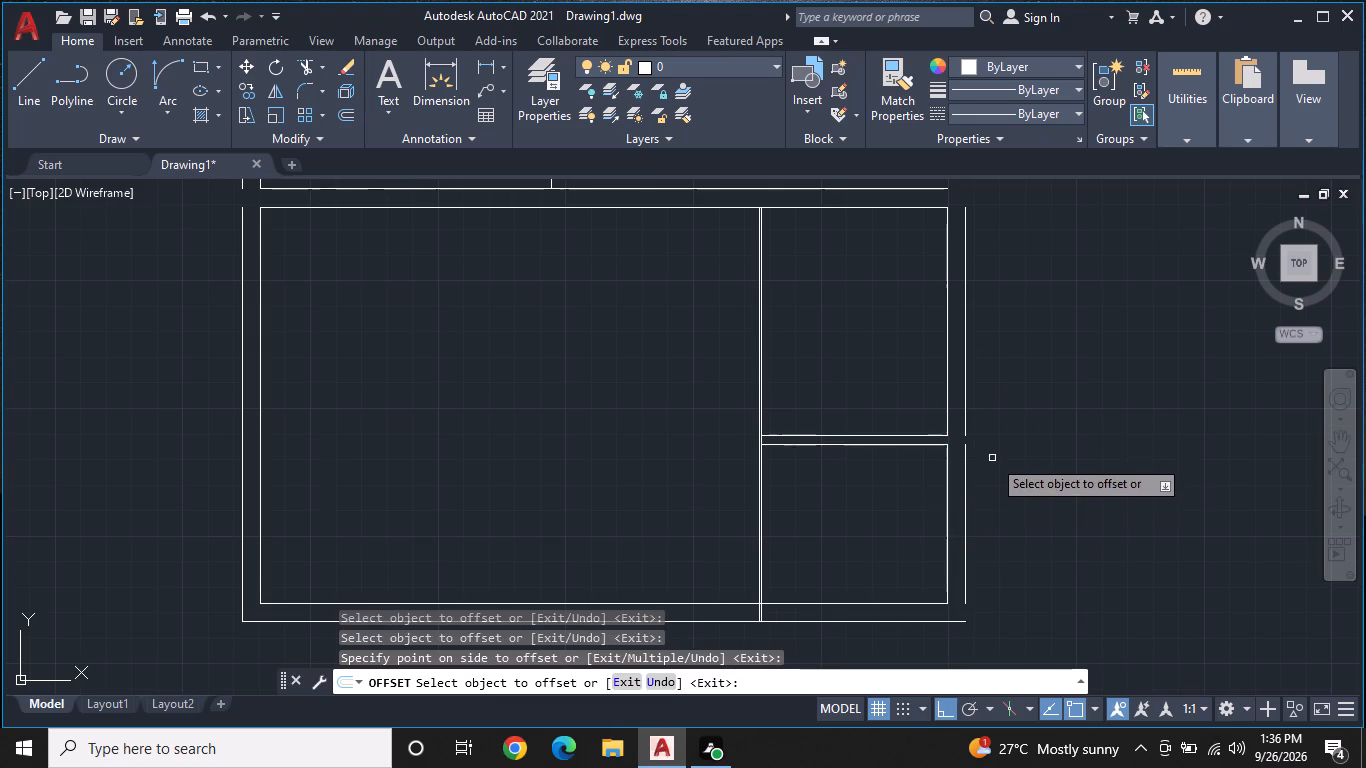
middle_drag(992, 458, 1002, 558)
scroll(1004, 473, down, 1)
middle_drag(1016, 360, 1016, 395)
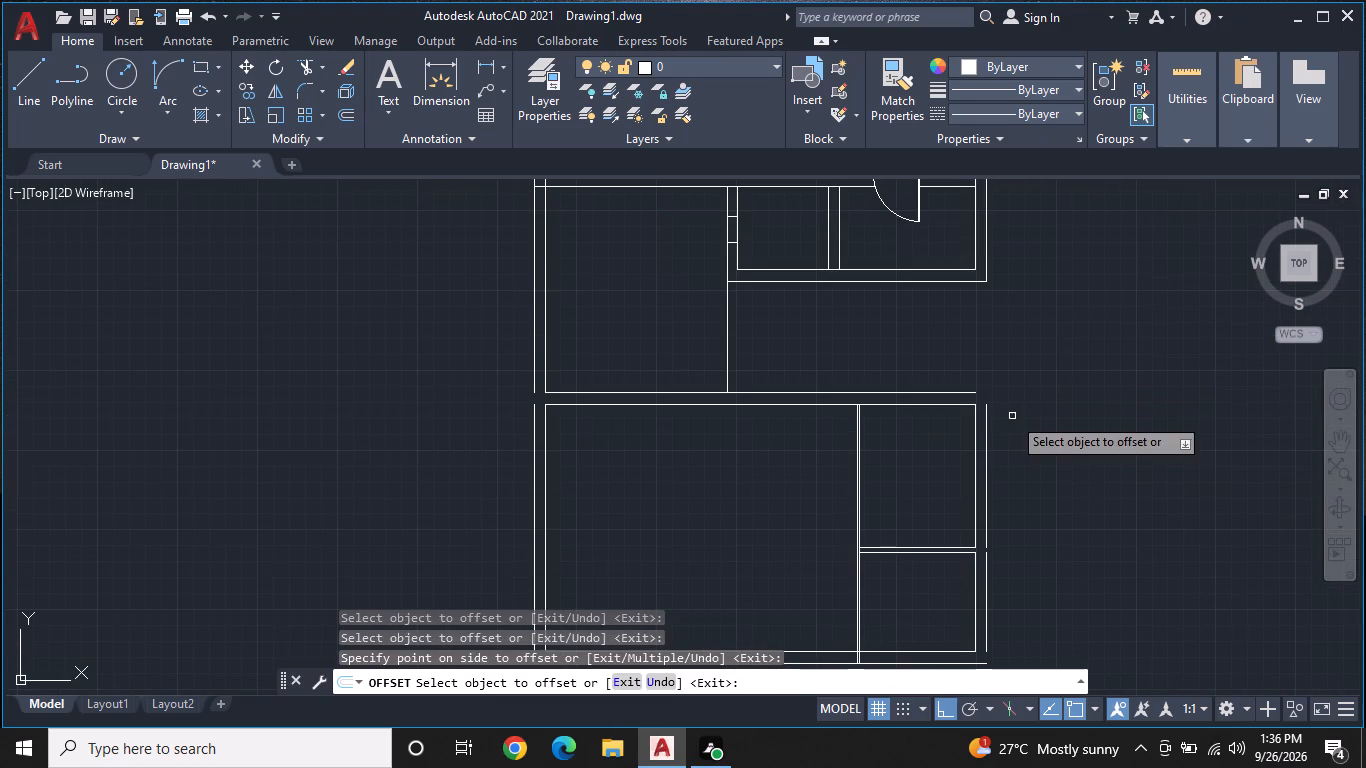
key(Escape)
Draw a vertical line about 7'-3" long from the right end of the horizontal wall's upper line to the wall above.
key(l)
key(space)
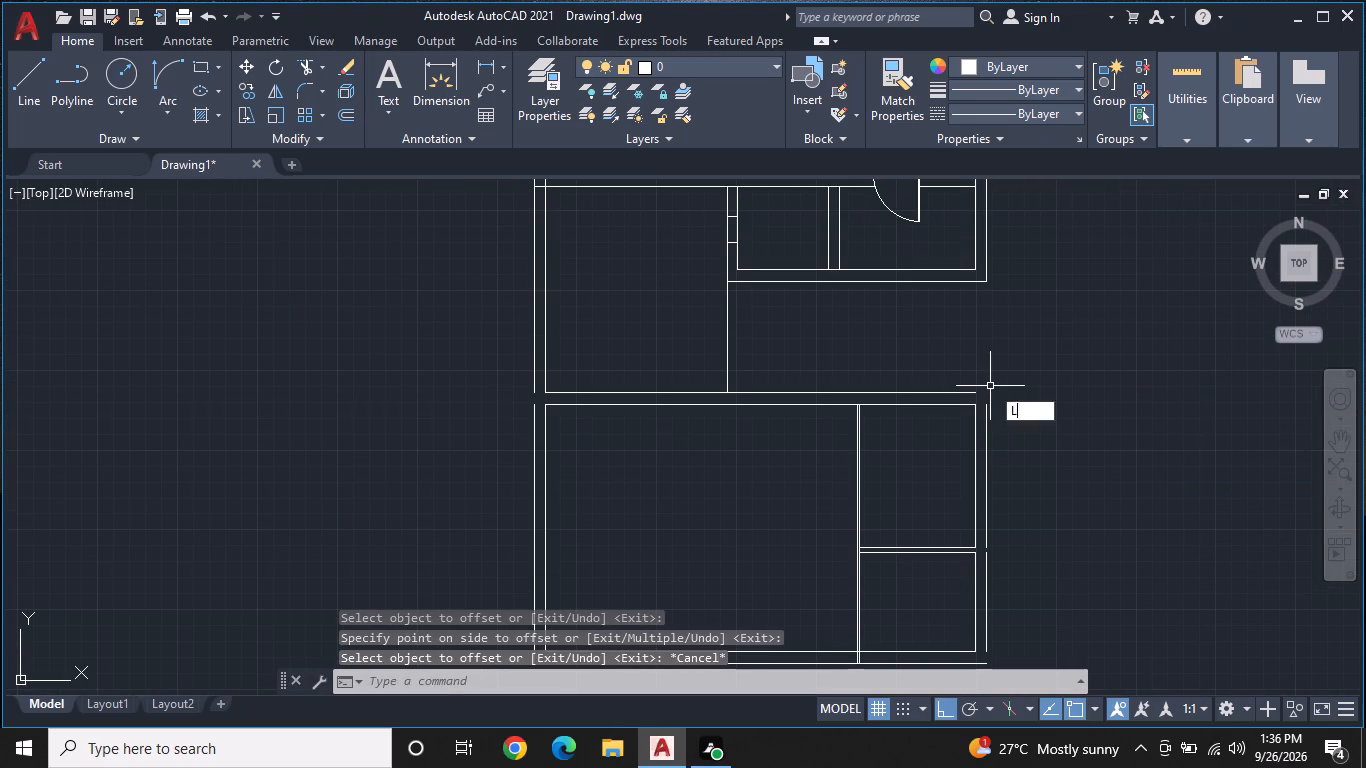
click(979, 394)
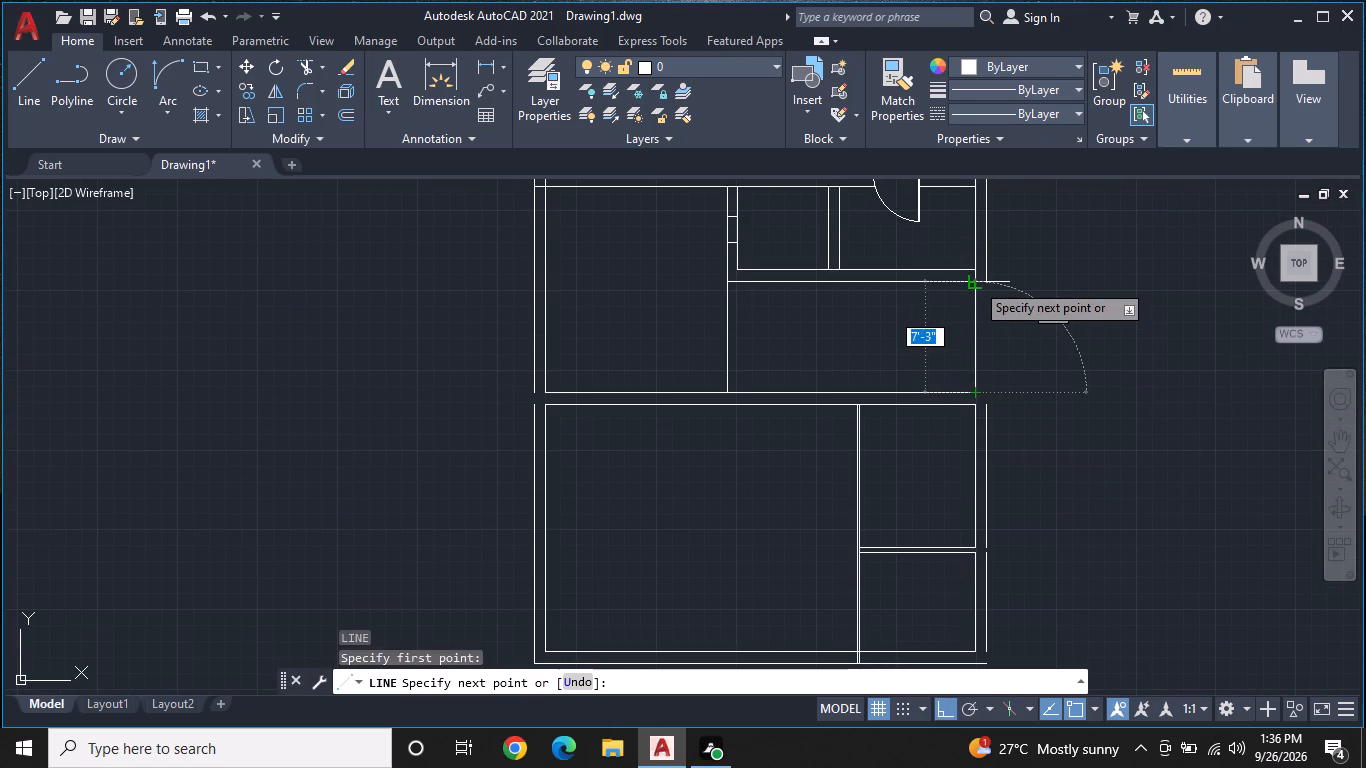
click(975, 282)
scroll(975, 282, up, 2)
key(Escape)
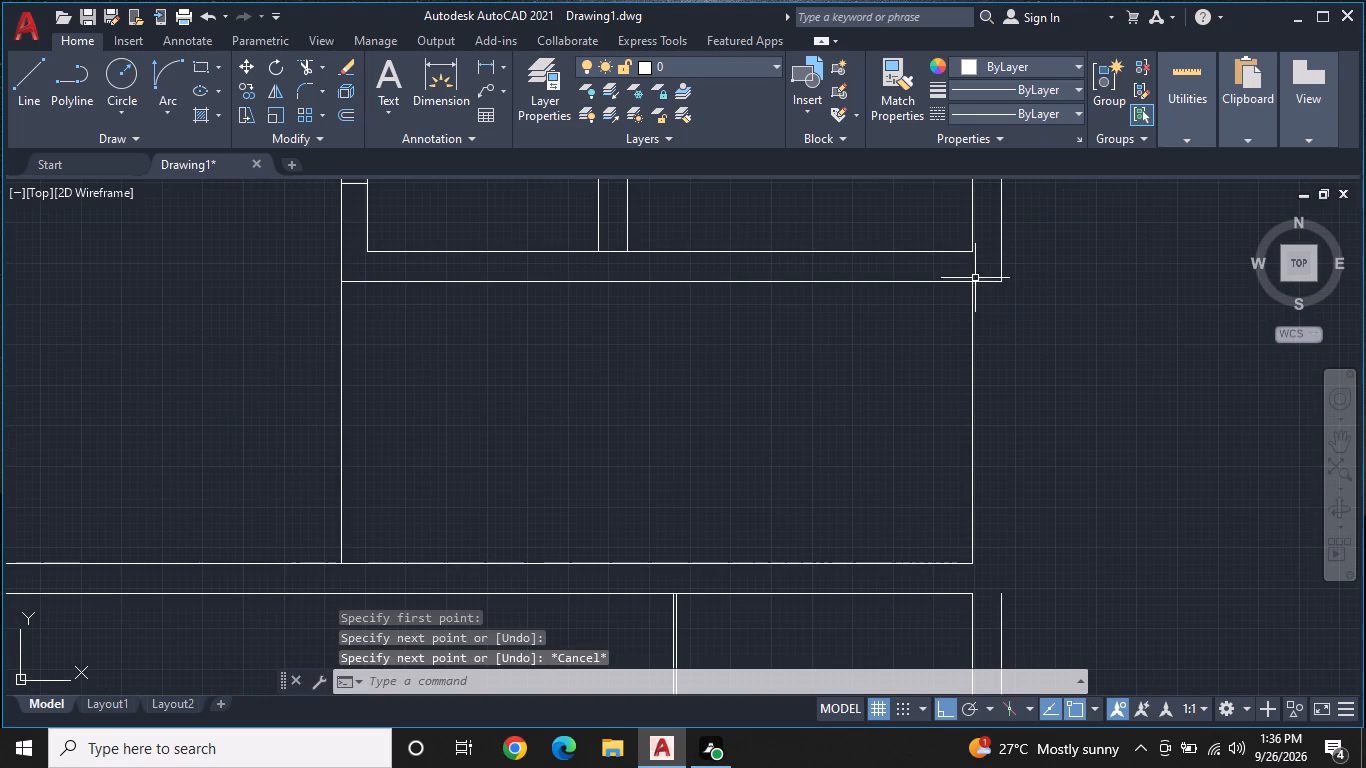
Offset the vertical line above the horizontal wall 9" outward to the right.
text(OF)
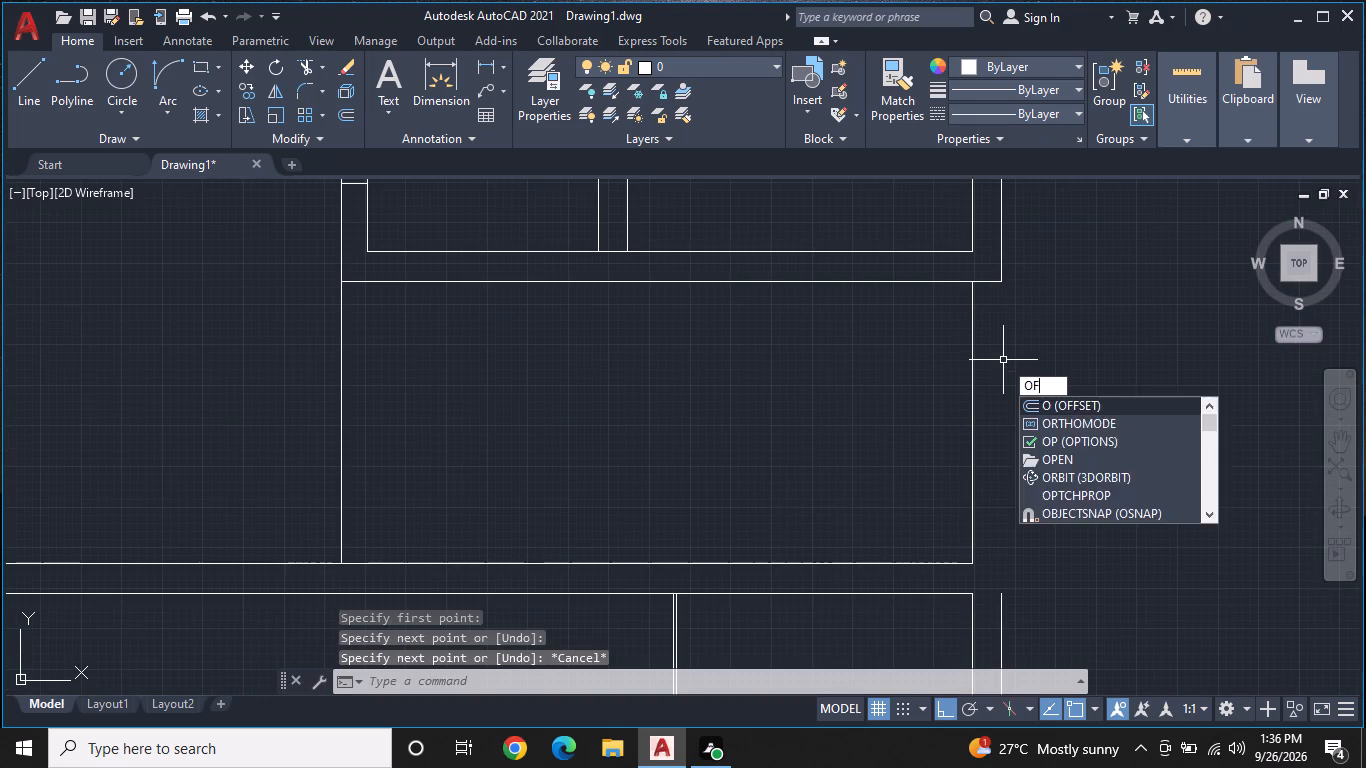
key(space)
key(space)
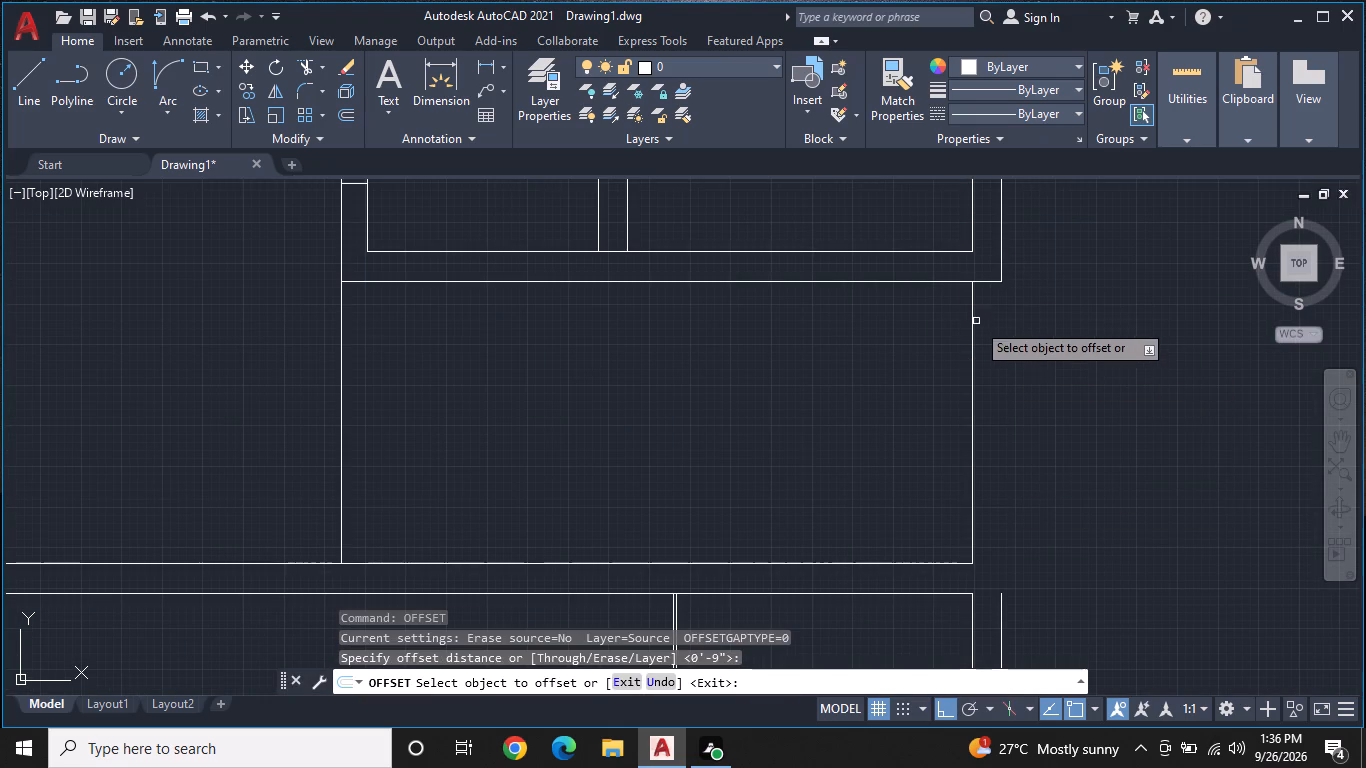
click(973, 331)
click(1009, 331)
key(Escape)
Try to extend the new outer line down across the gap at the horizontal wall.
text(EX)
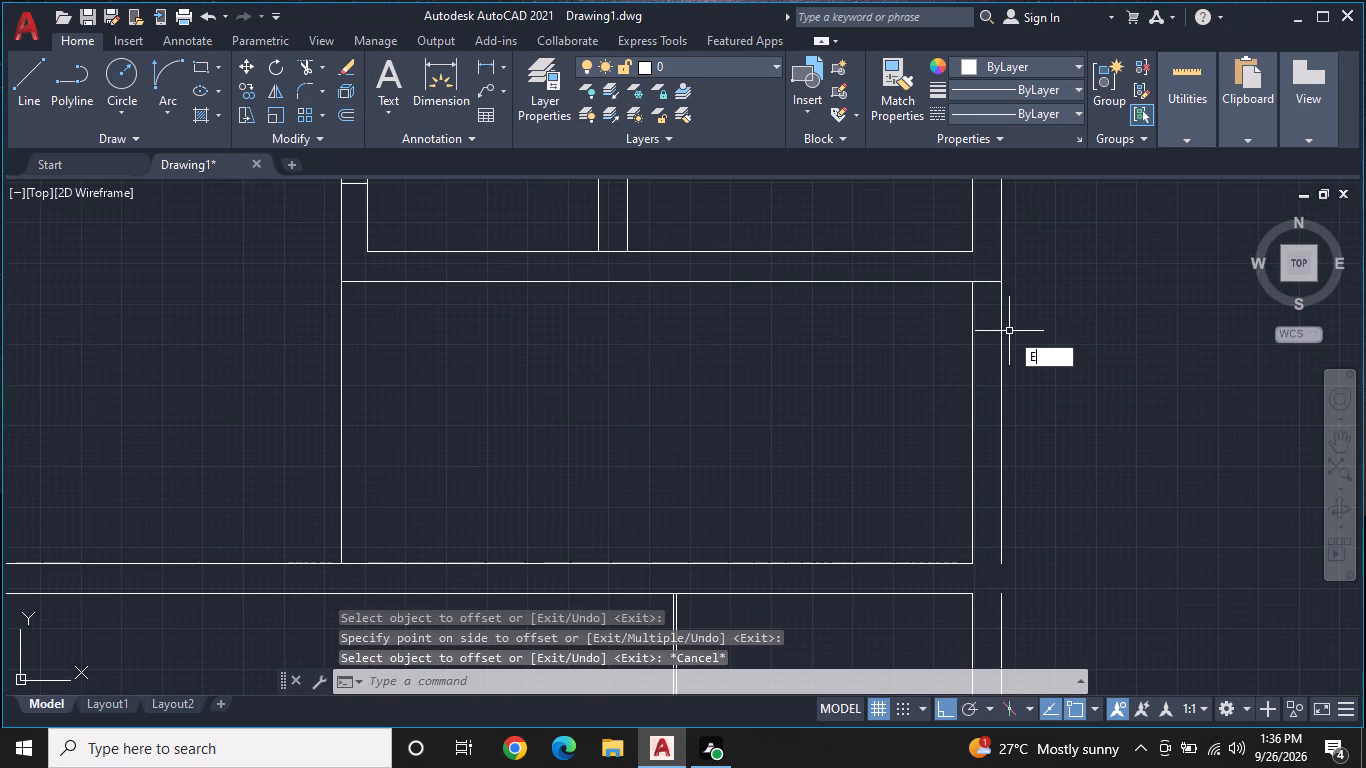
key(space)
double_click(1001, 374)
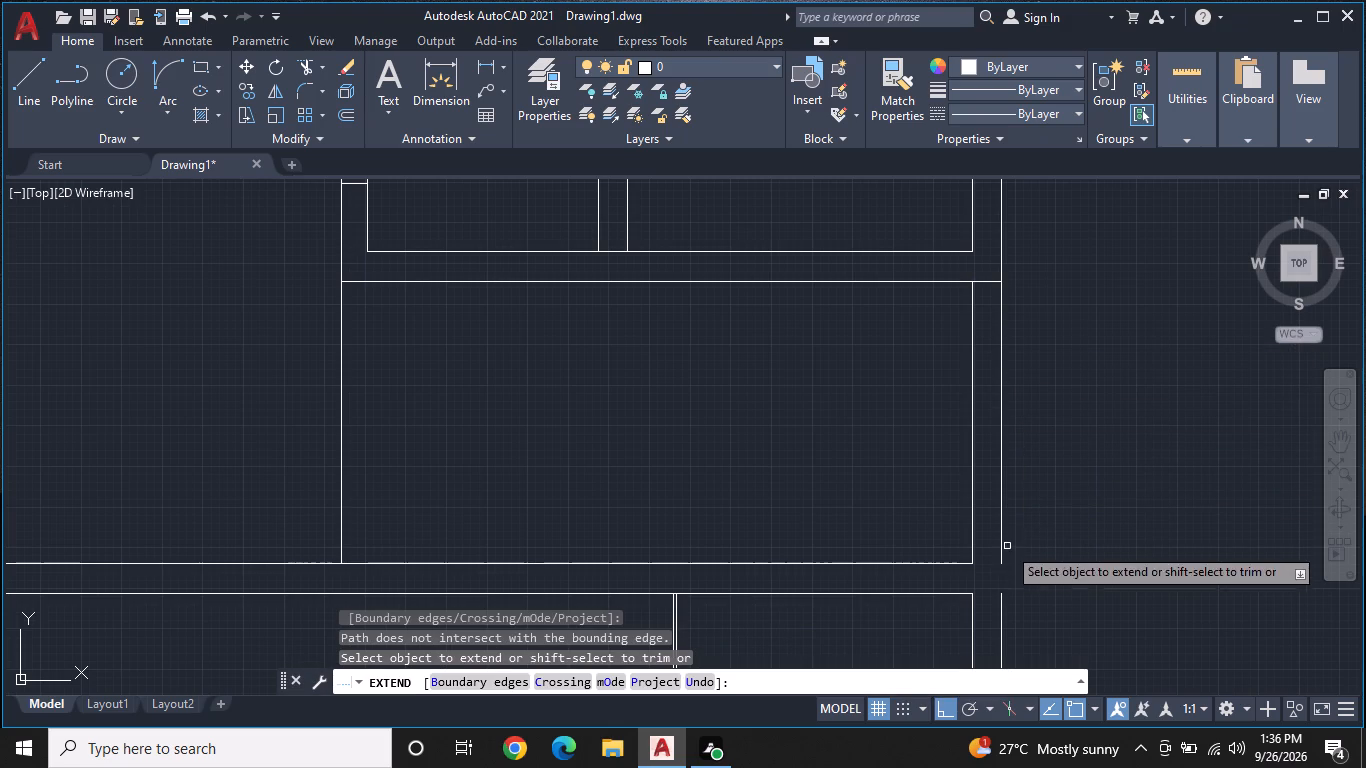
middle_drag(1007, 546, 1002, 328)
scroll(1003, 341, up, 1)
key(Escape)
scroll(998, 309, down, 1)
Draw two short vertical lines closing the right outer wall line's gaps at the horizontal wall and the 4" dividing wall.
key(l)
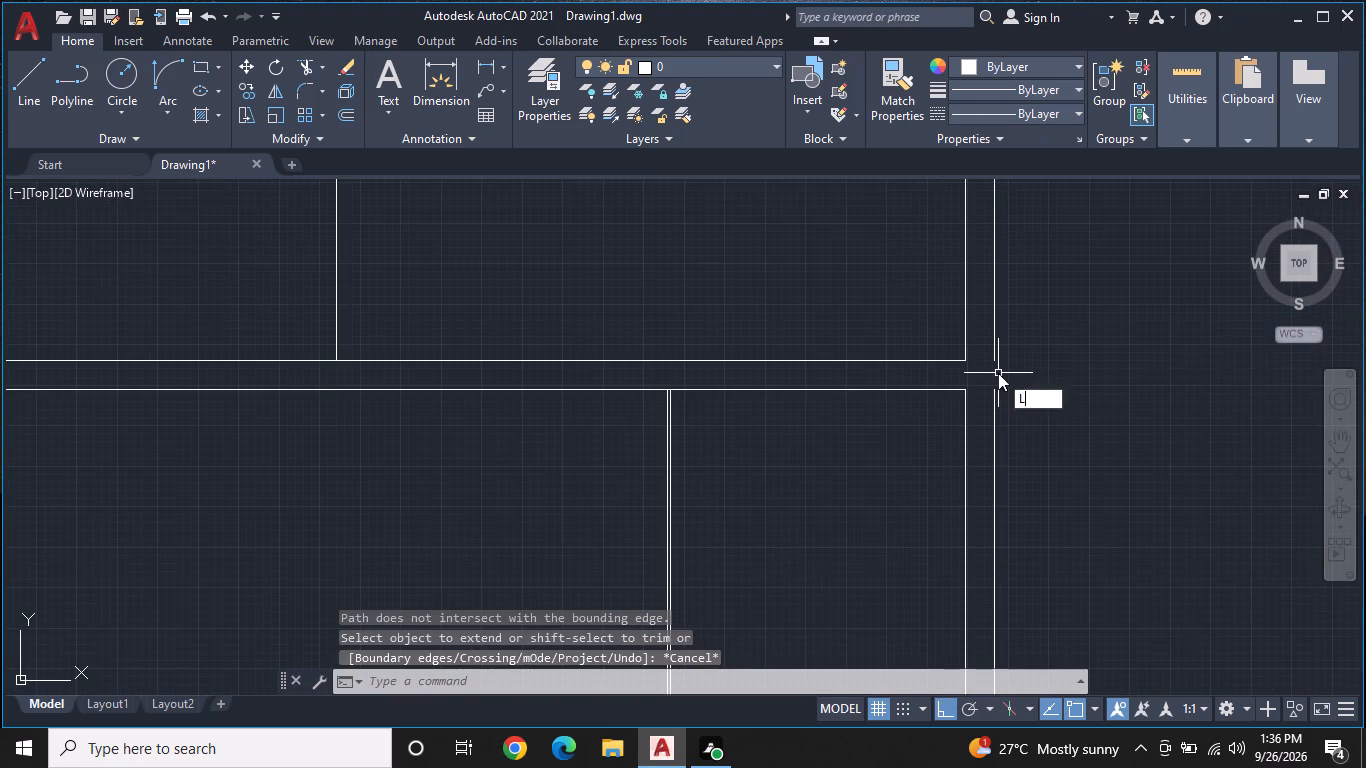
key(space)
click(995, 393)
click(995, 363)
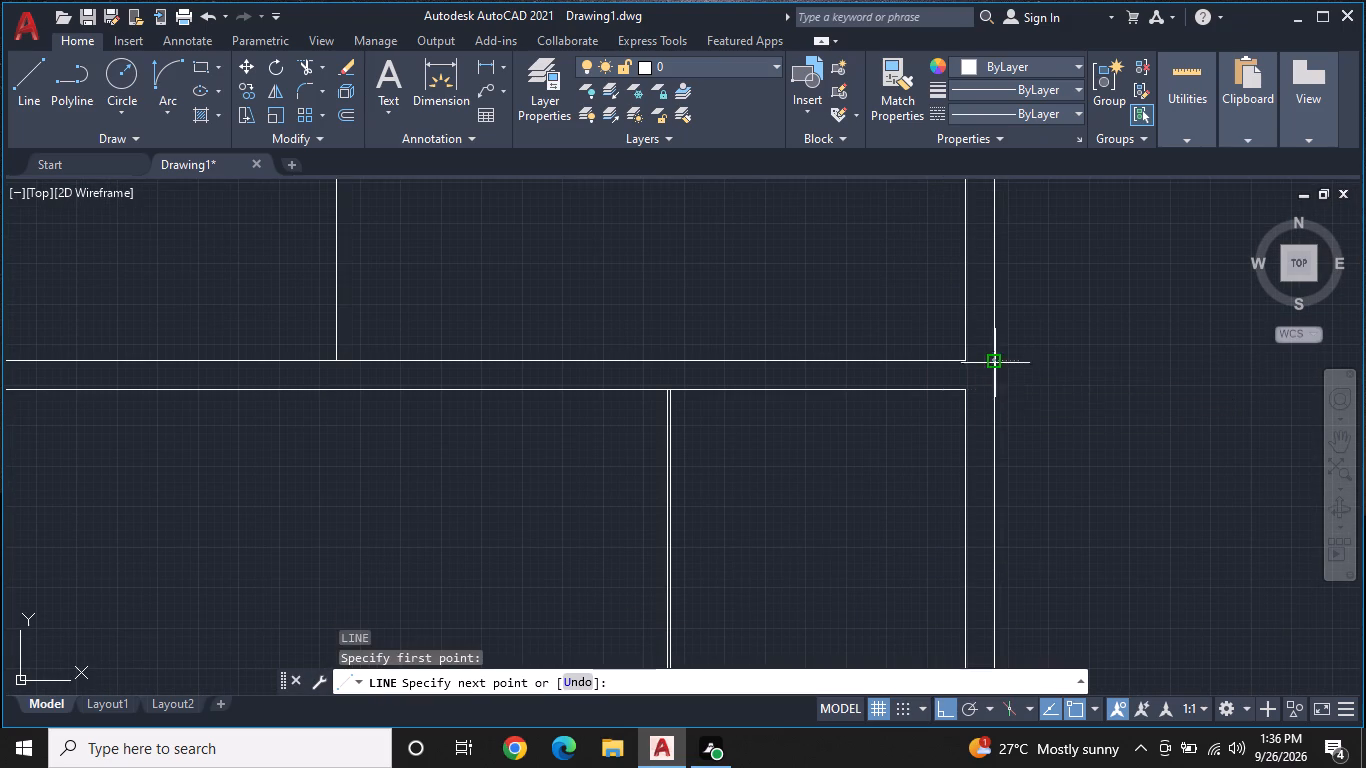
key(space)
middle_drag(1011, 428, 972, 233)
scroll(969, 232, down, 2)
key(space)
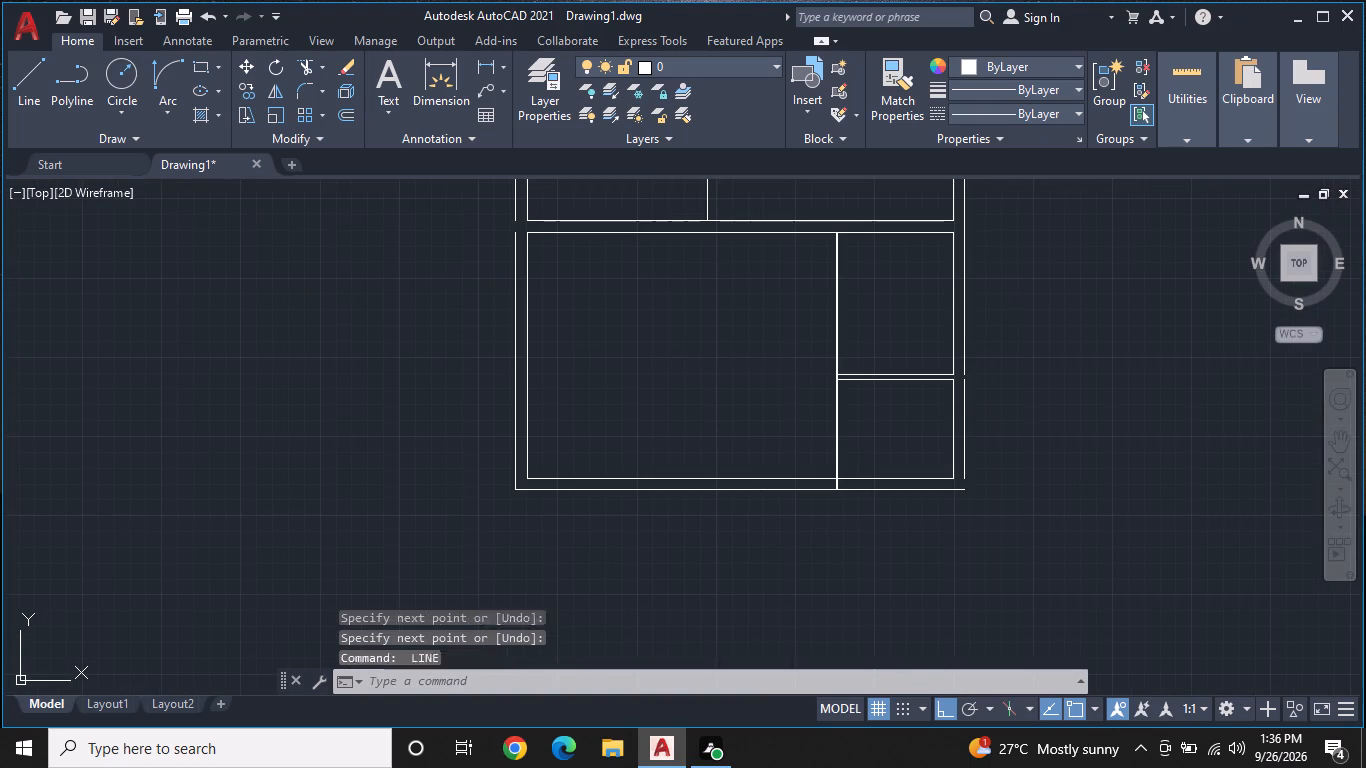
click(965, 383)
click(965, 368)
key(space)
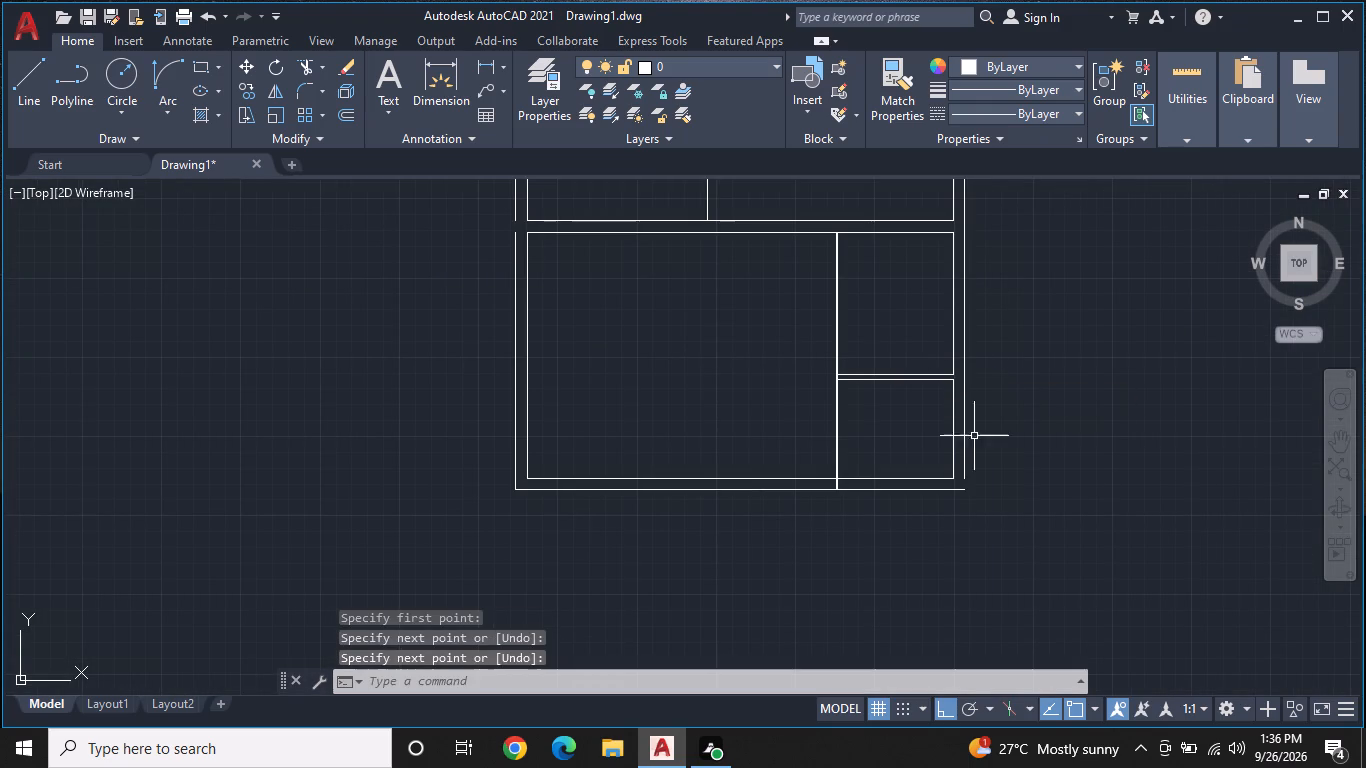
Draw a short vertical line closing the outer wall's gap at the floor plan's bottom-right corner.
middle_drag(978, 450, 976, 435)
middle_drag(975, 425, 973, 408)
scroll(969, 380, up, 2)
key(space)
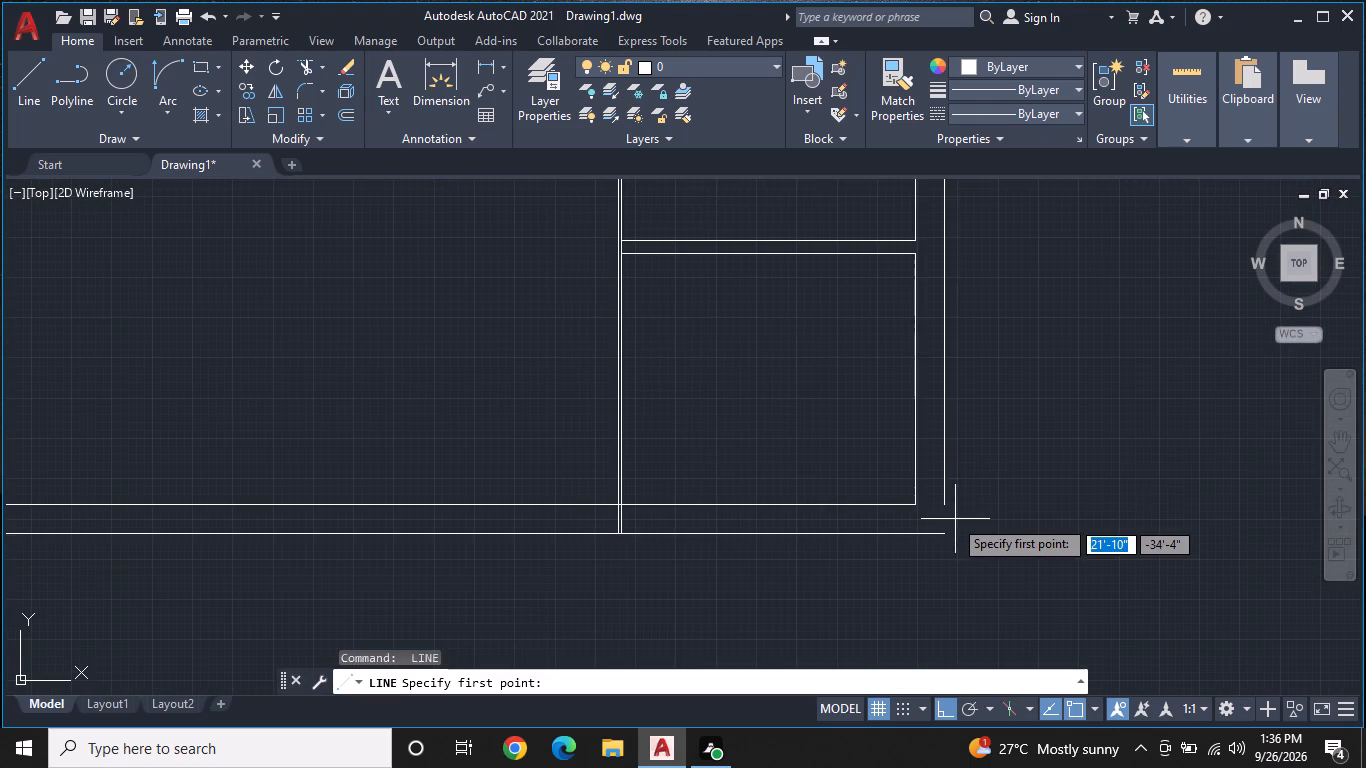
click(946, 507)
click(947, 535)
key(space)
scroll(815, 457, down, 2)
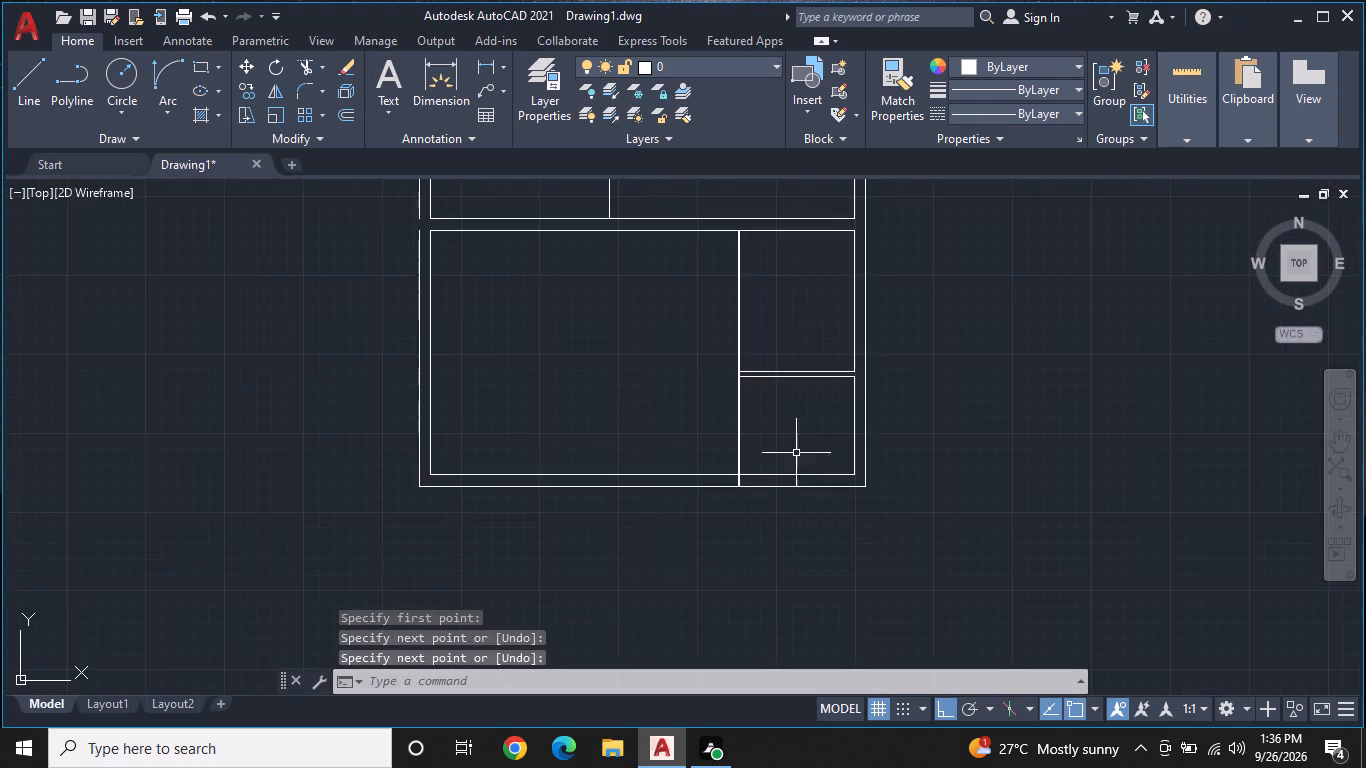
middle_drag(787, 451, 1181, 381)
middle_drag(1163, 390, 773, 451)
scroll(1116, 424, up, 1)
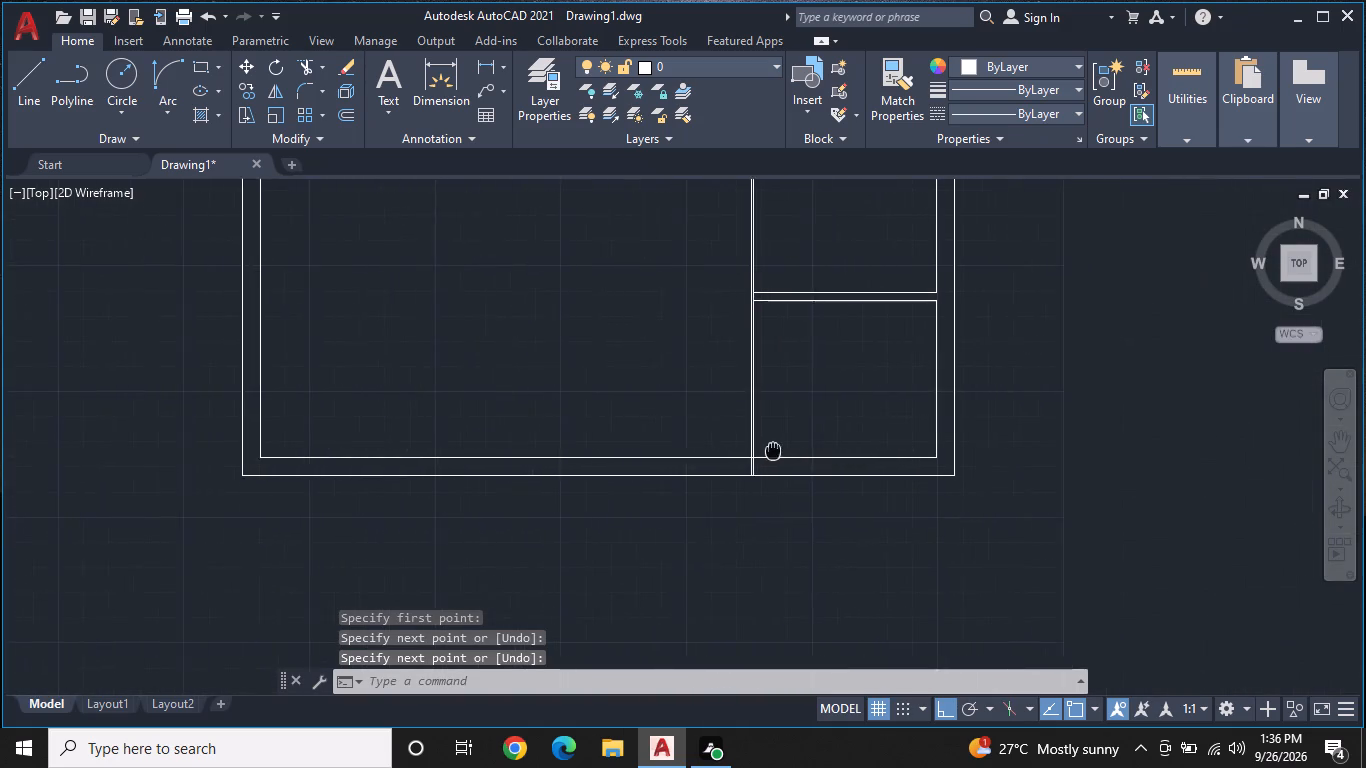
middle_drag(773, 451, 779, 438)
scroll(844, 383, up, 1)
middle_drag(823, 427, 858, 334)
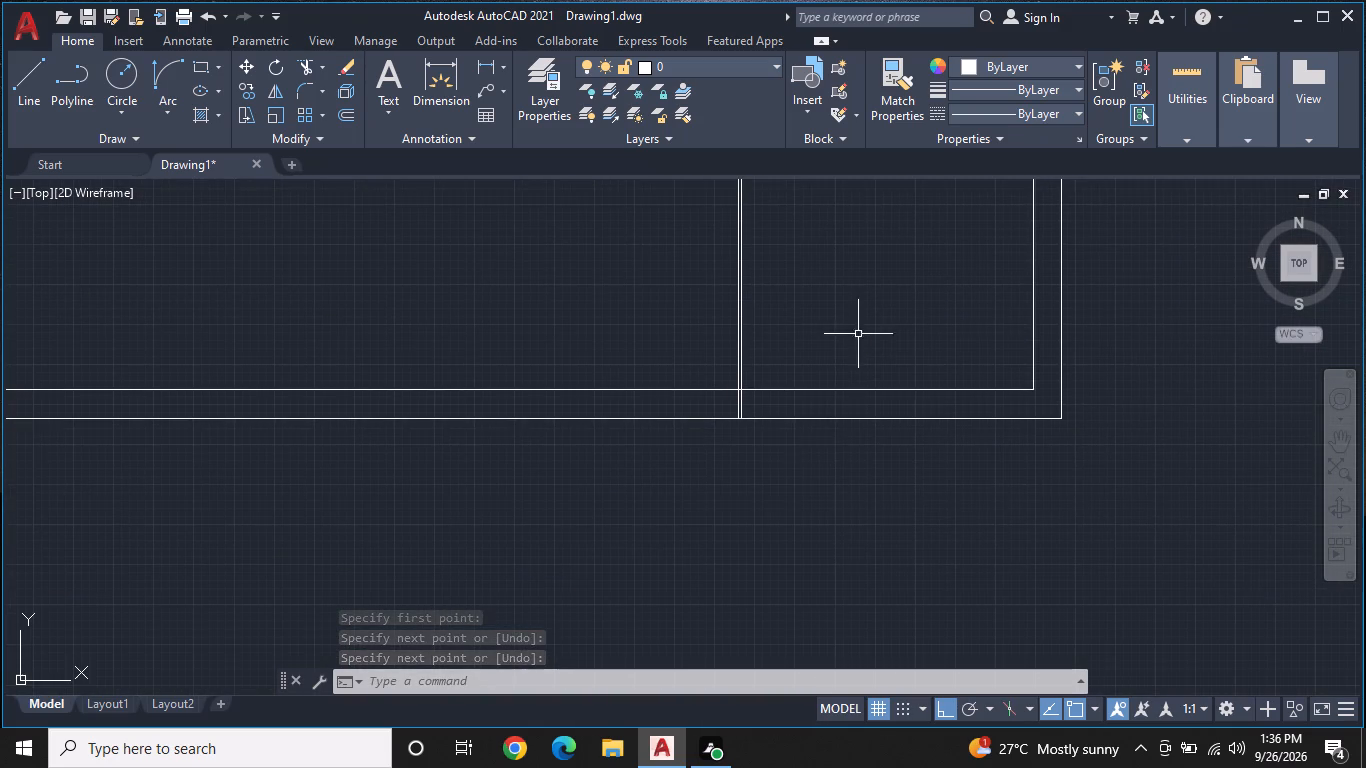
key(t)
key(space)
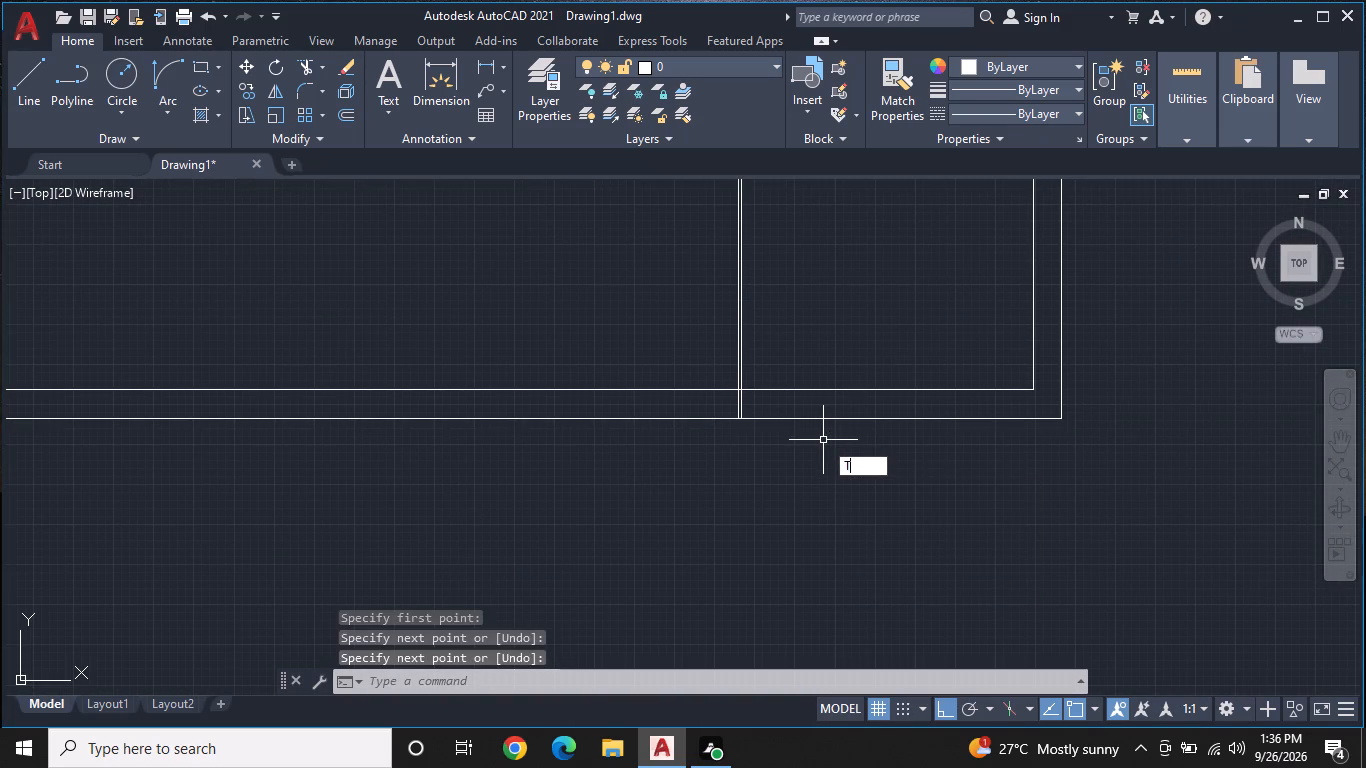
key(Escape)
Trim both lines of the side rooms' thin vertical wall where they cross the bottom outer wall.
text(TR)
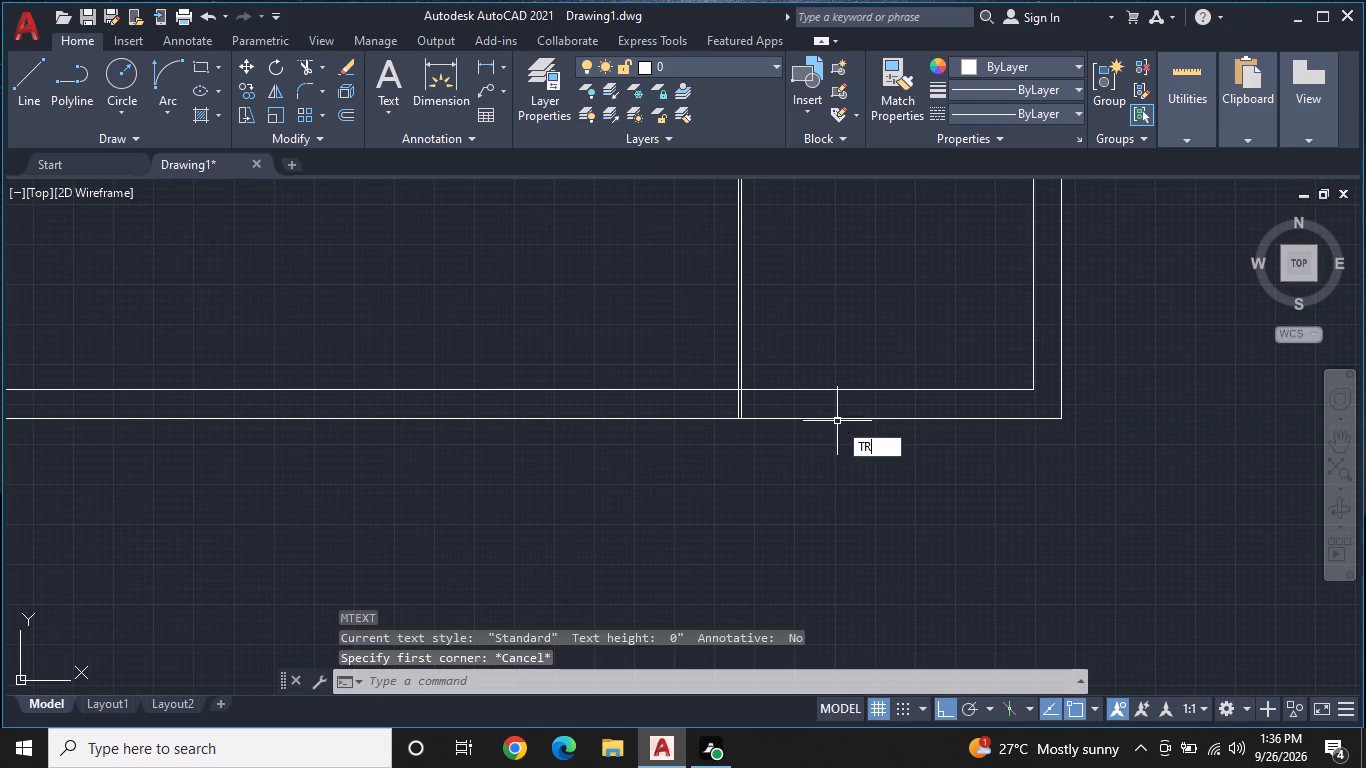
key(space)
click(742, 411)
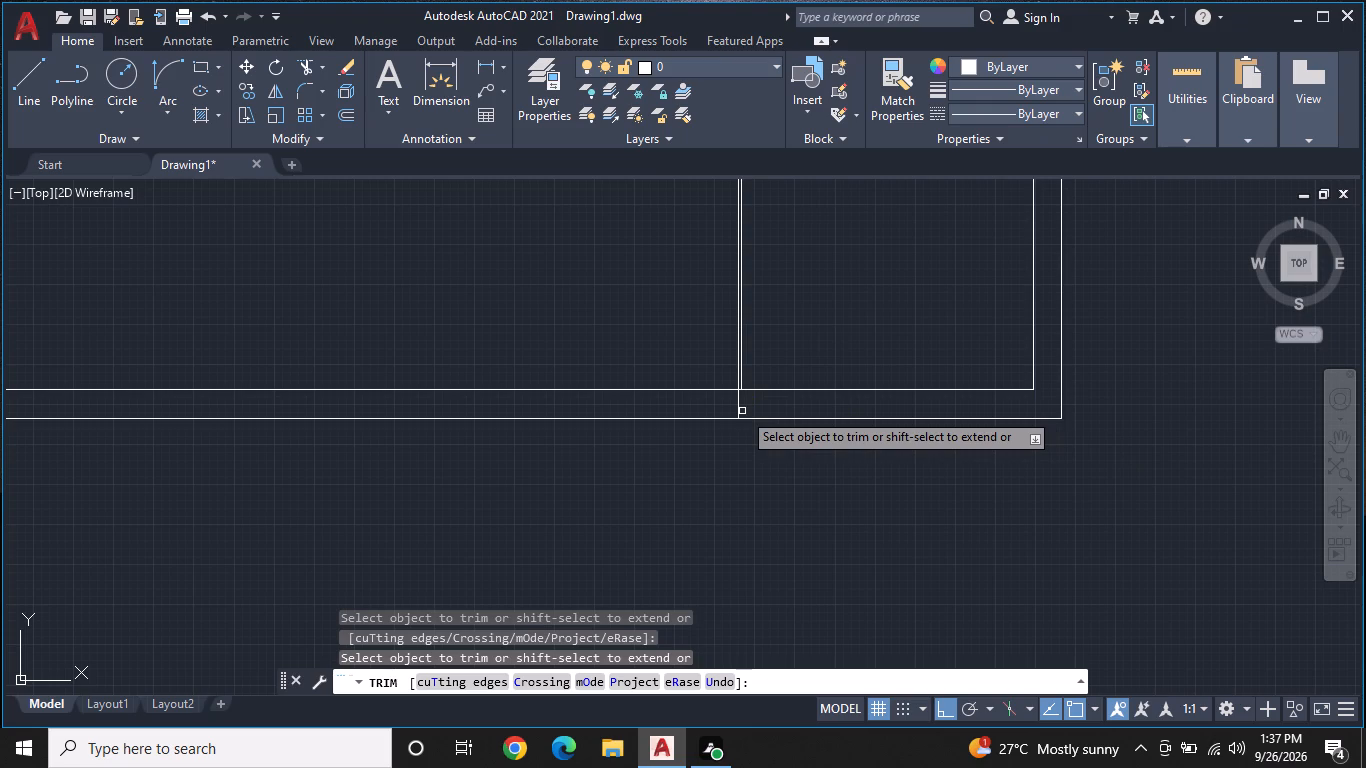
click(738, 409)
scroll(782, 388, down, 2)
middle_drag(822, 259, 804, 368)
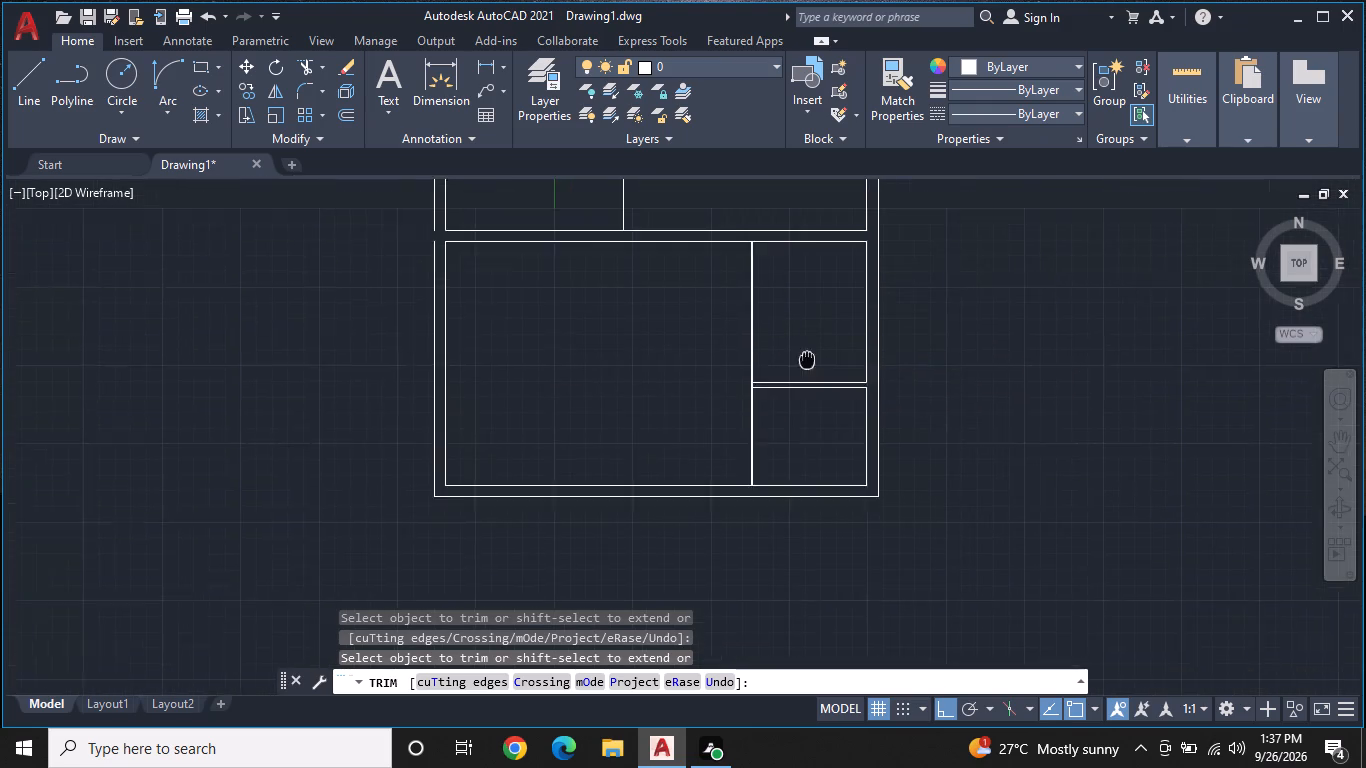
middle_drag(804, 368, 801, 386)
scroll(801, 386, up, 1)
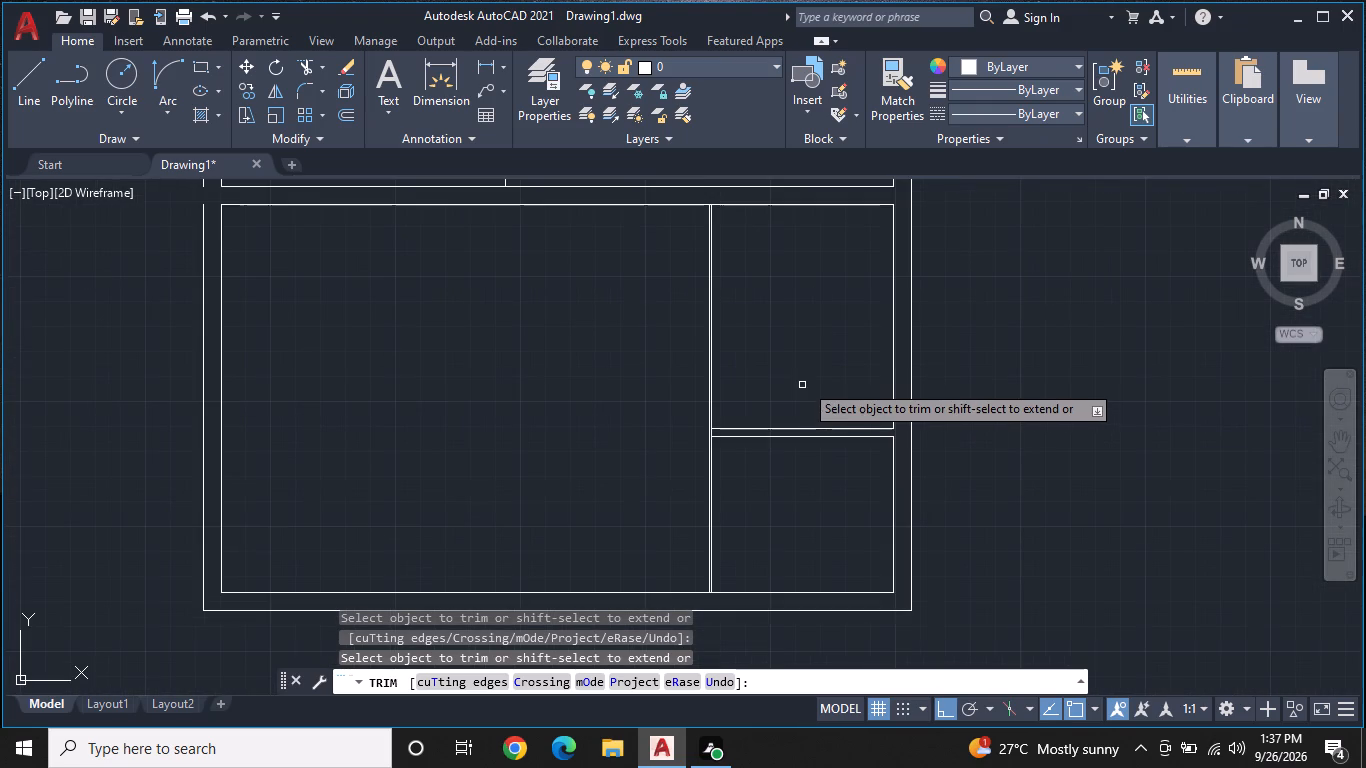
middle_drag(785, 457, 811, 408)
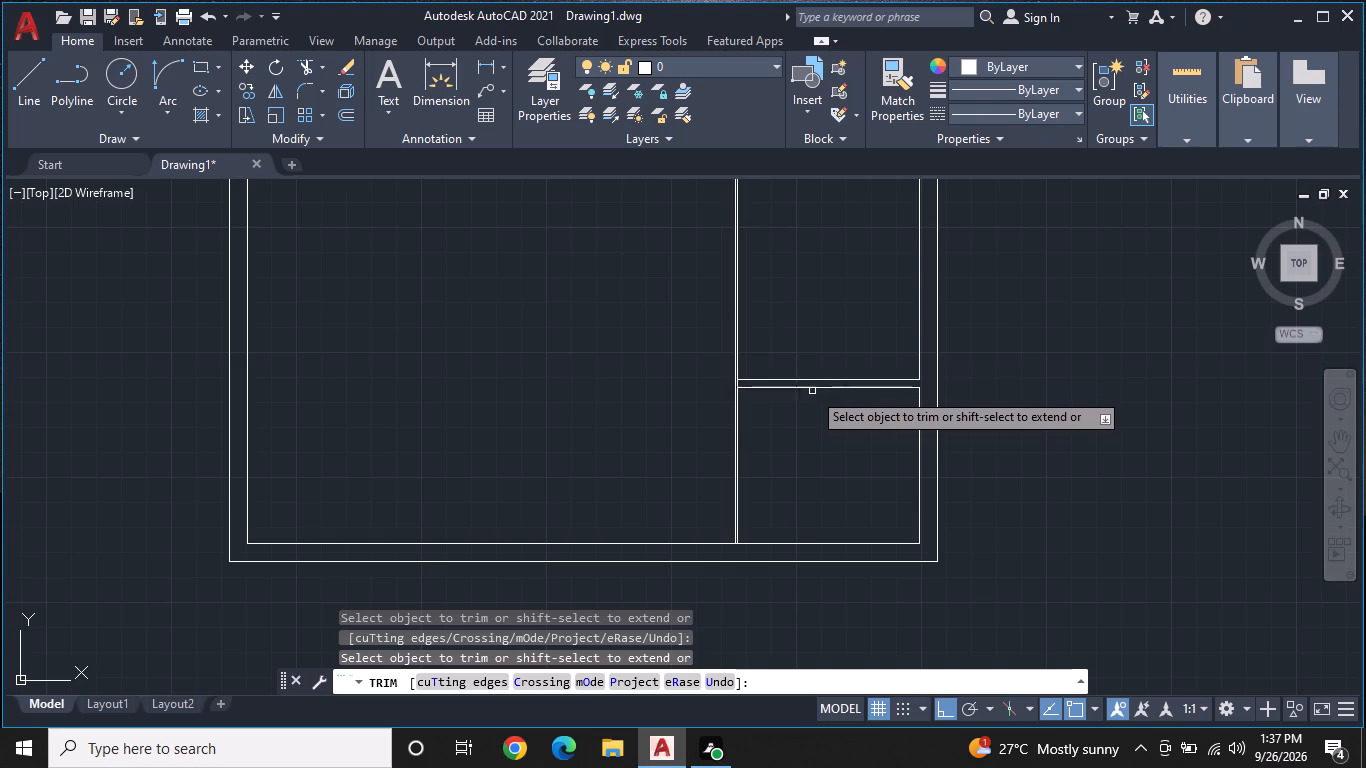
middle_drag(828, 374, 865, 353)
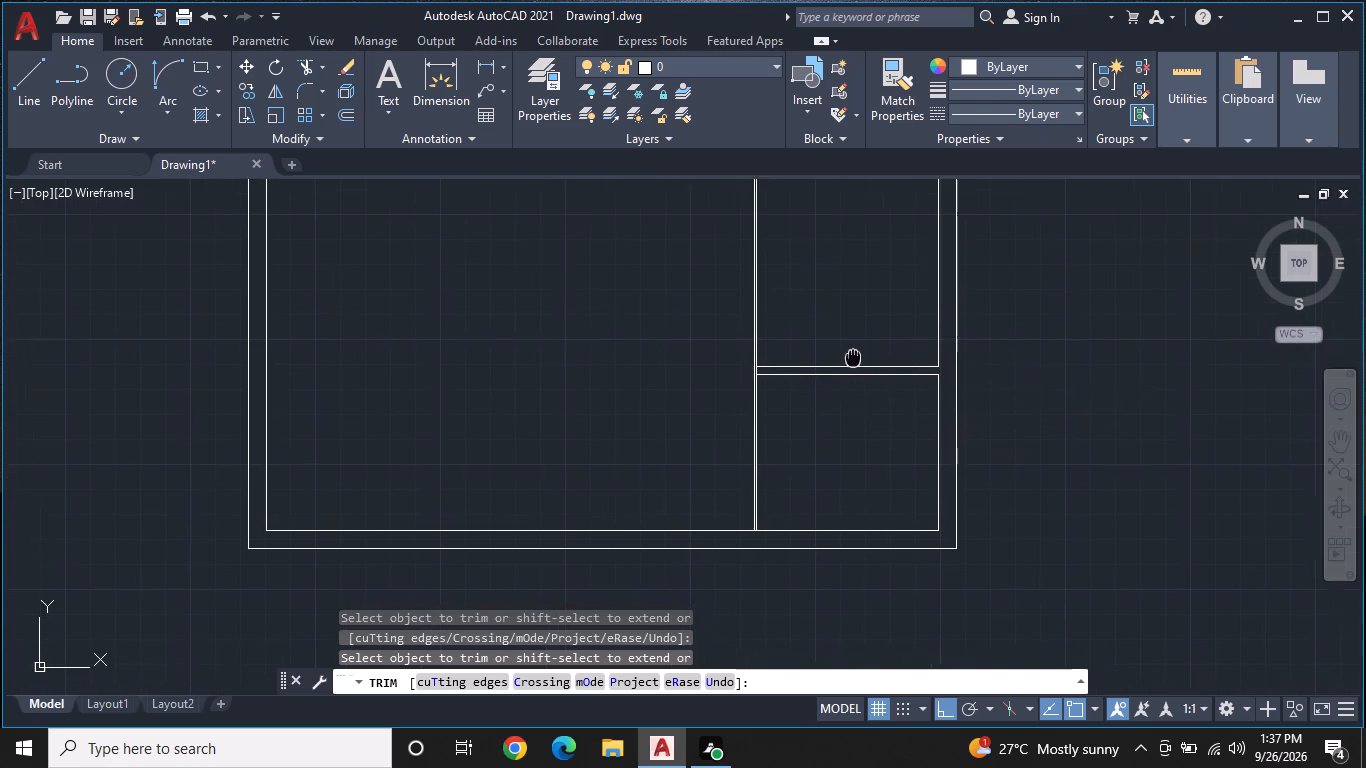
middle_drag(865, 353, 866, 353)
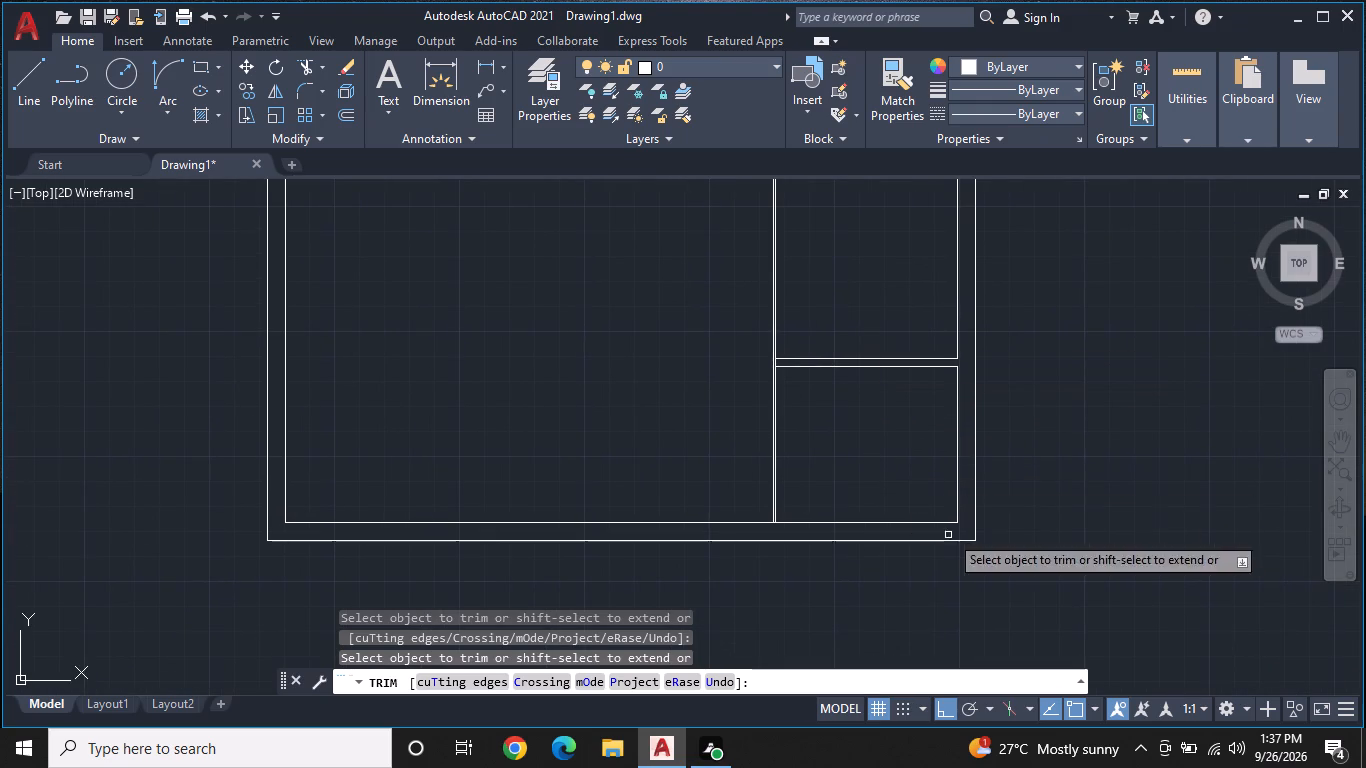
key(Escape)
Draw a short vertical line closing the left outer wall line's gap beside the lowest large room's top wall.
middle_drag(1031, 453, 1141, 578)
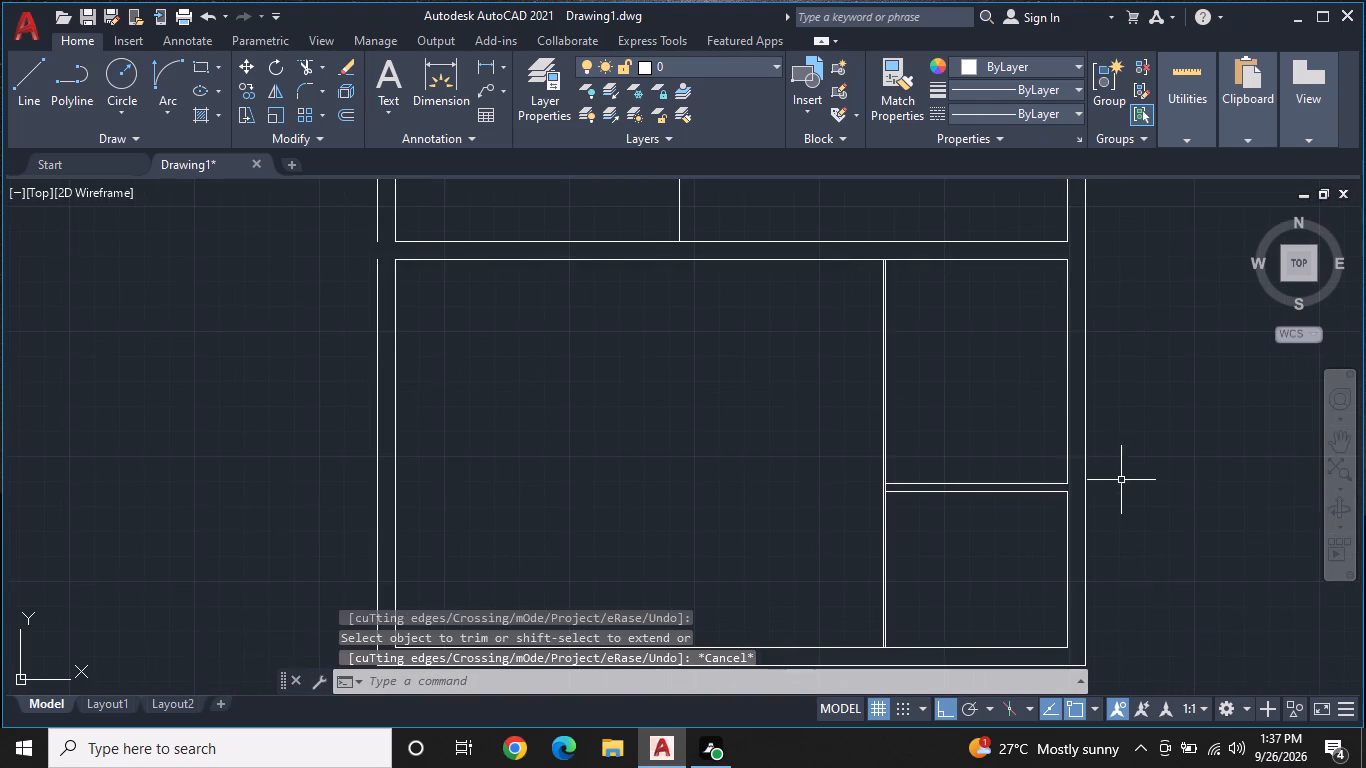
scroll(908, 464, up, 1)
middle_drag(915, 513, 929, 489)
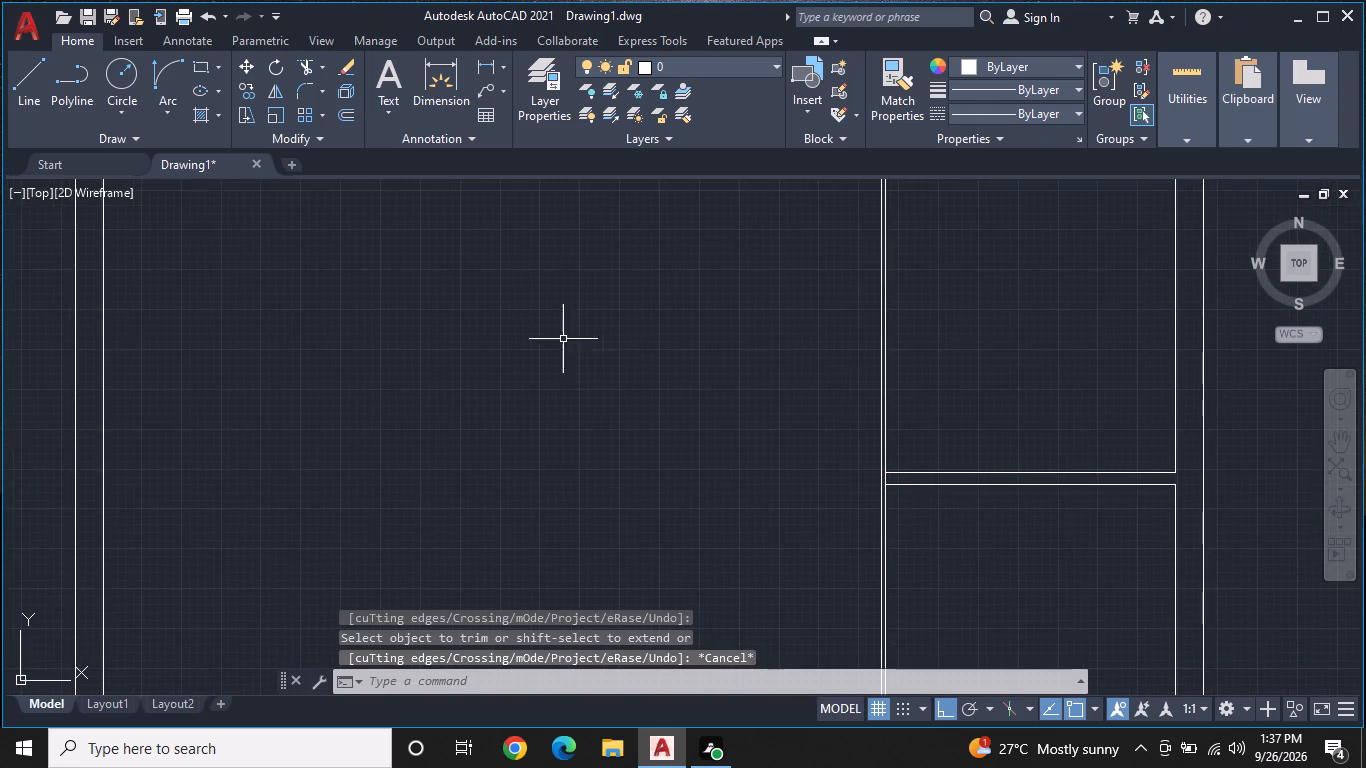
middle_drag(563, 339, 790, 531)
middle_drag(596, 391, 1051, 499)
scroll(1031, 493, down, 2)
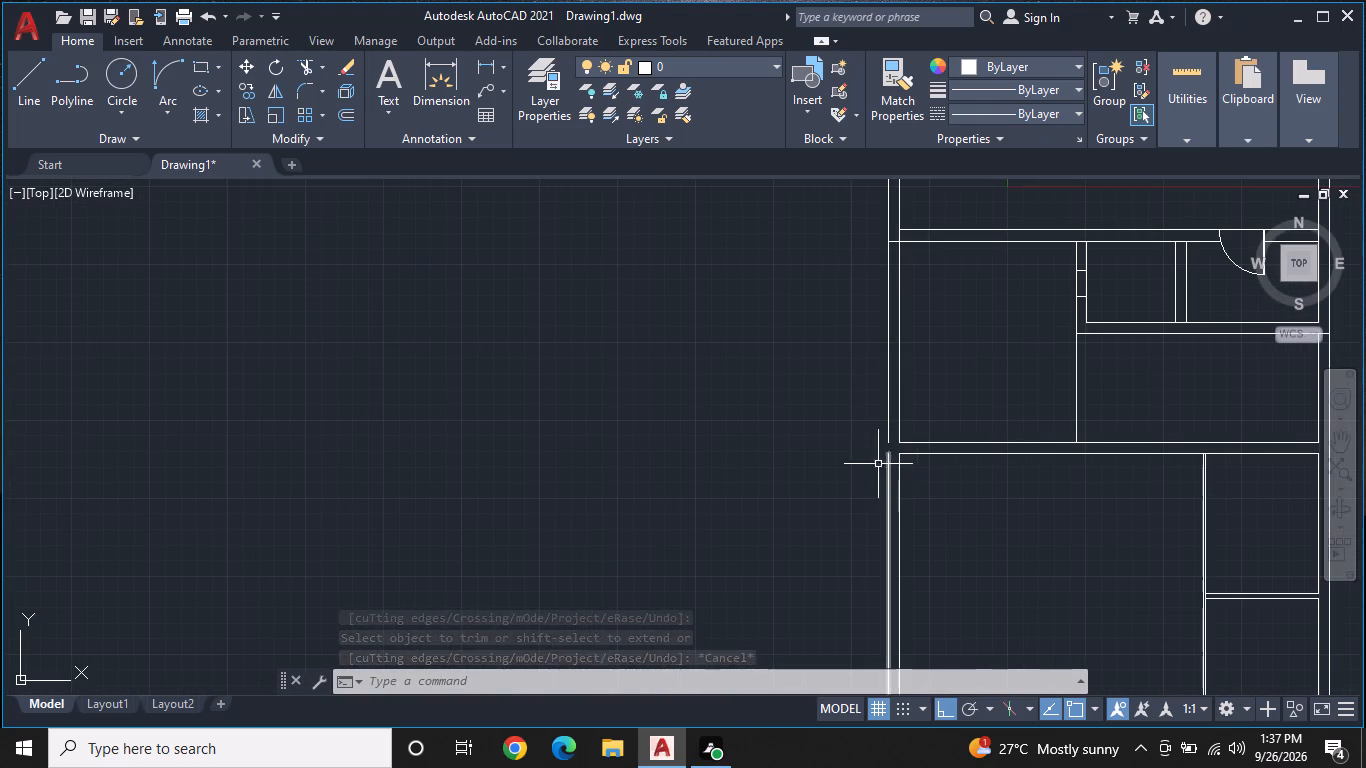
text(L)
key(space)
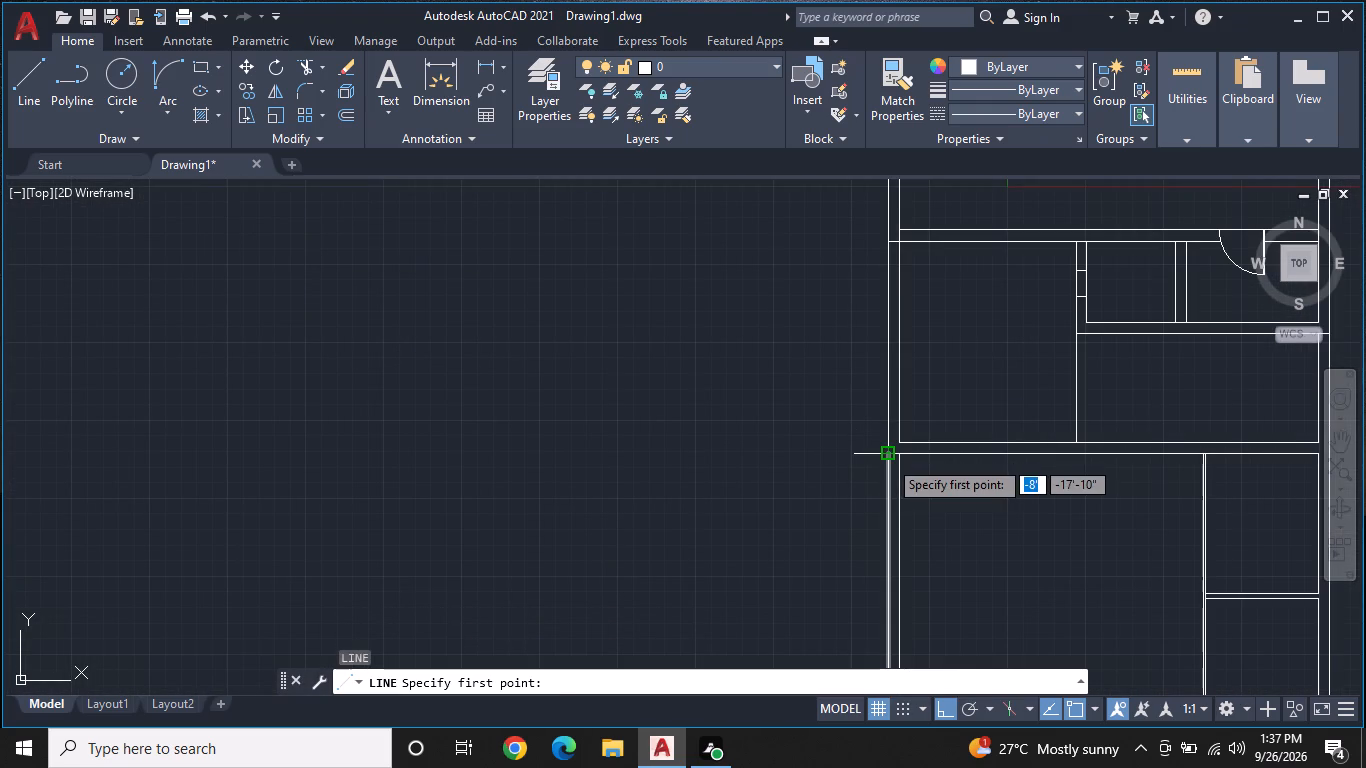
click(889, 459)
click(888, 434)
key(Escape)
Trim the end of the horizontal wall's lower line that crosses the left outer wall, beneath the top large room.
scroll(909, 492, down, 1)
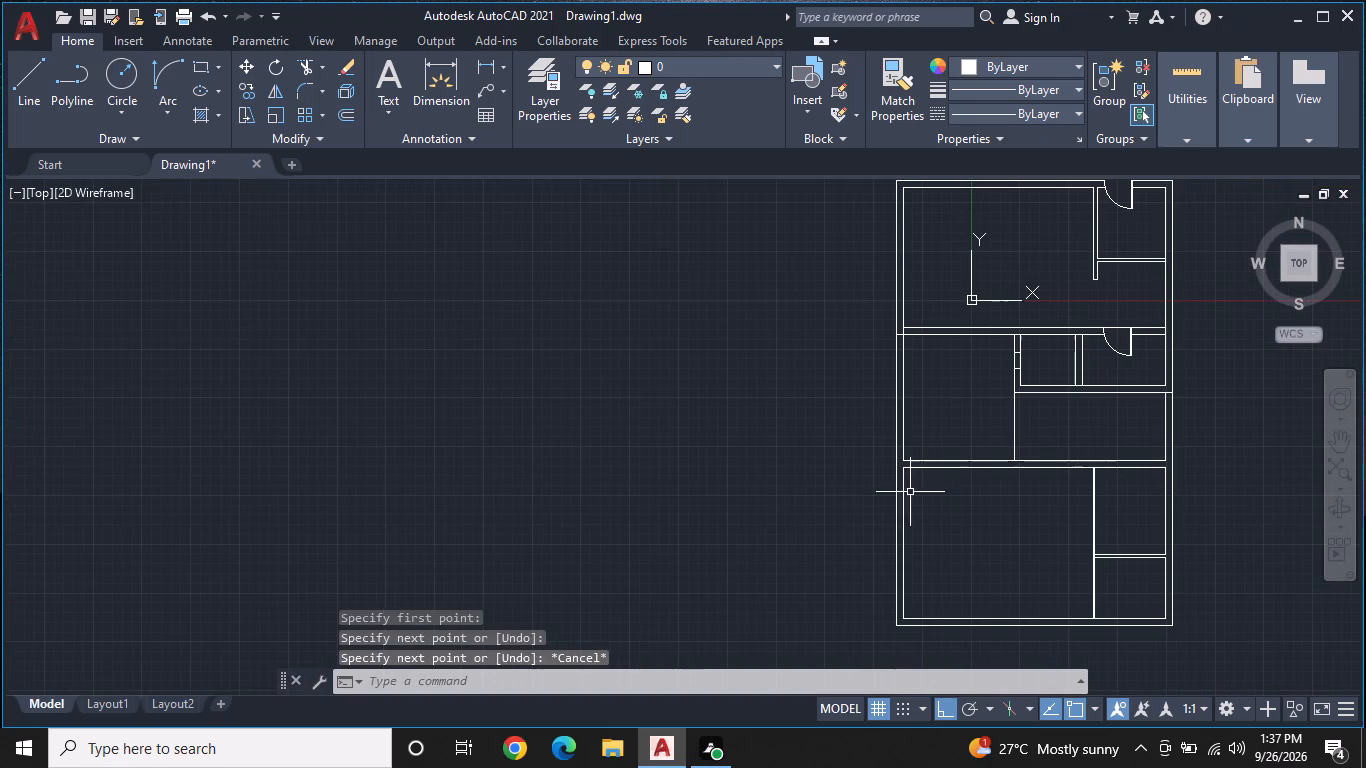
scroll(924, 428, up, 1)
middle_drag(931, 381, 906, 518)
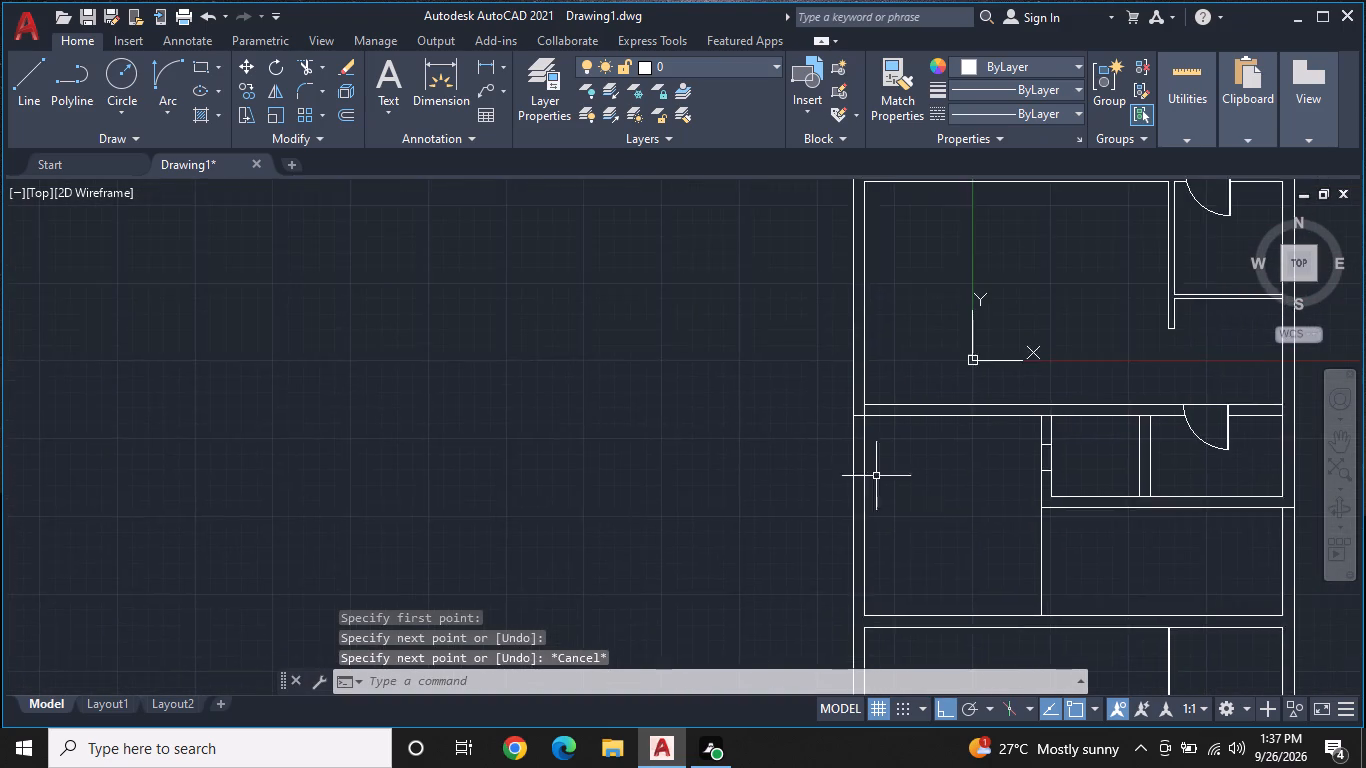
scroll(856, 444, up, 2)
text(TR)
key(space)
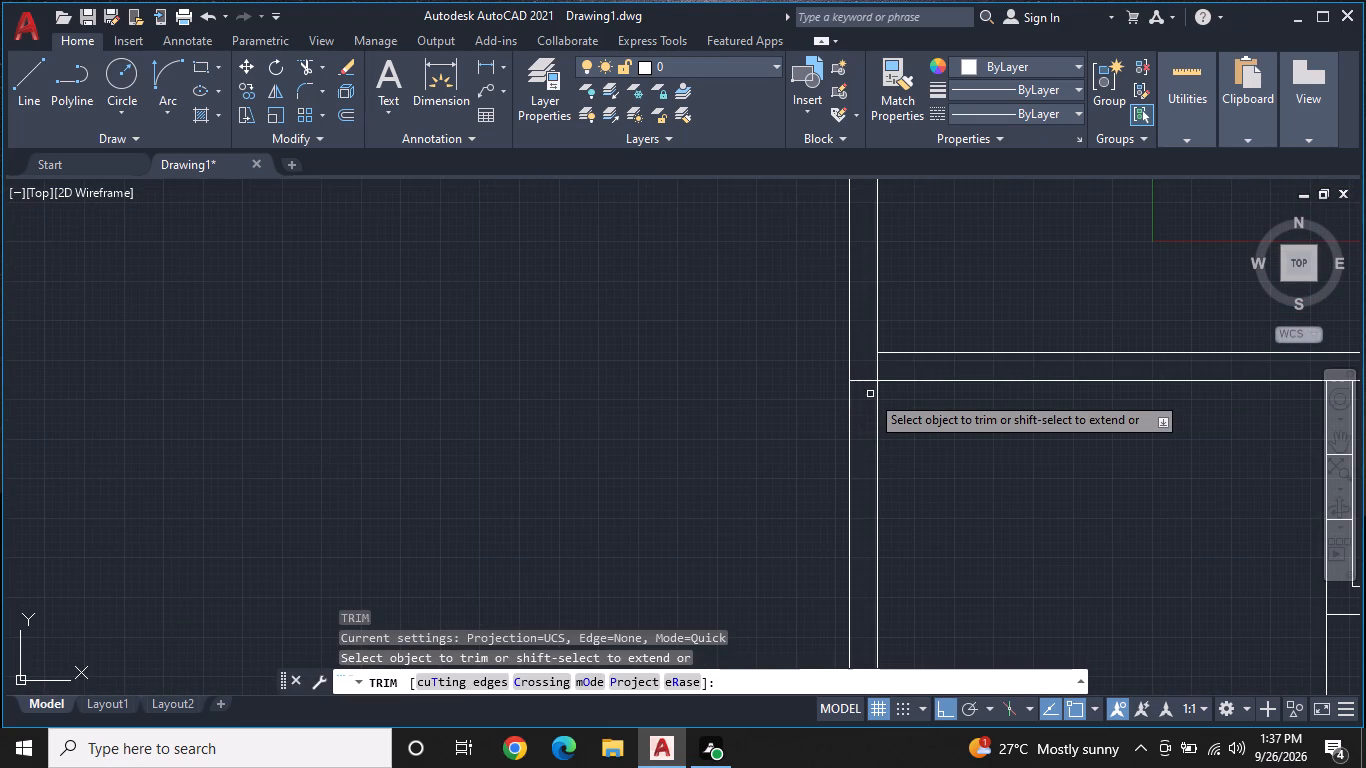
click(870, 384)
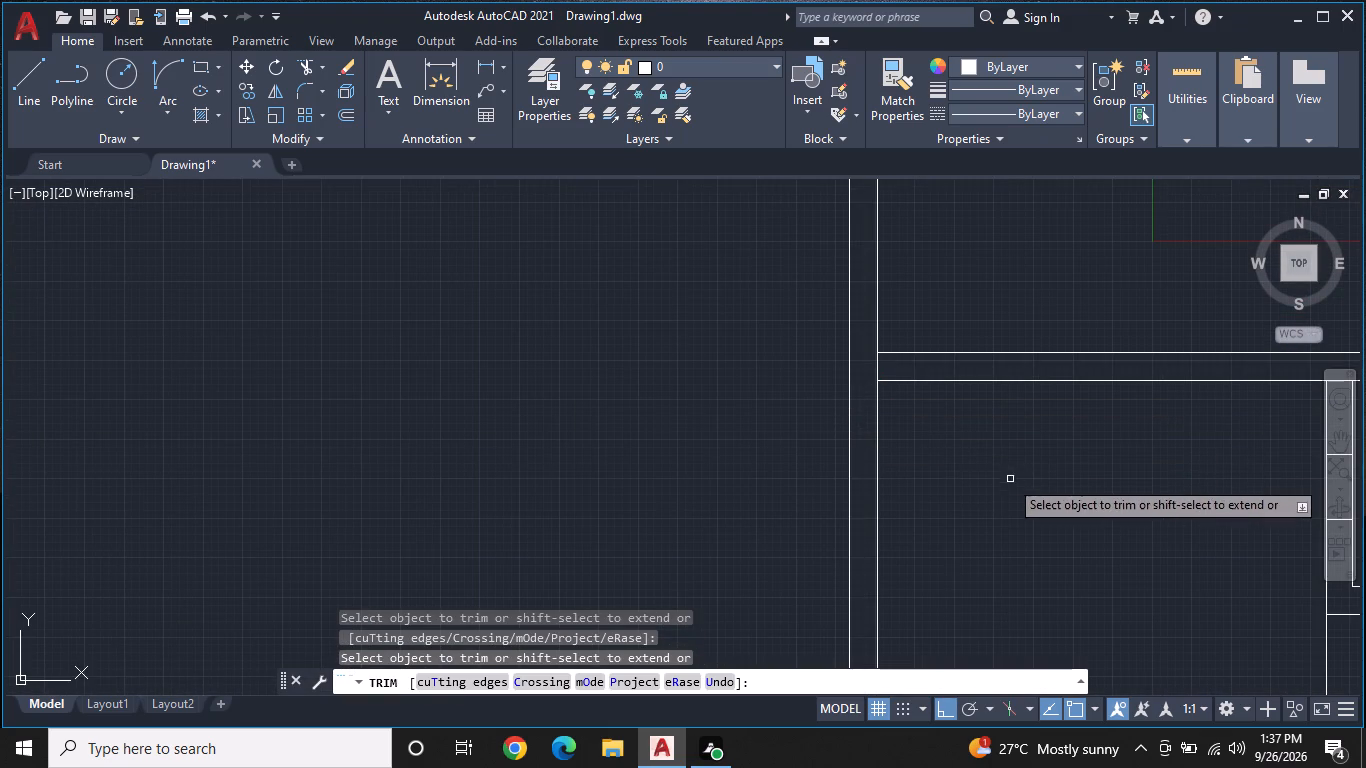
middle_drag(988, 485, 820, 511)
key(Escape)
scroll(820, 511, down, 2)
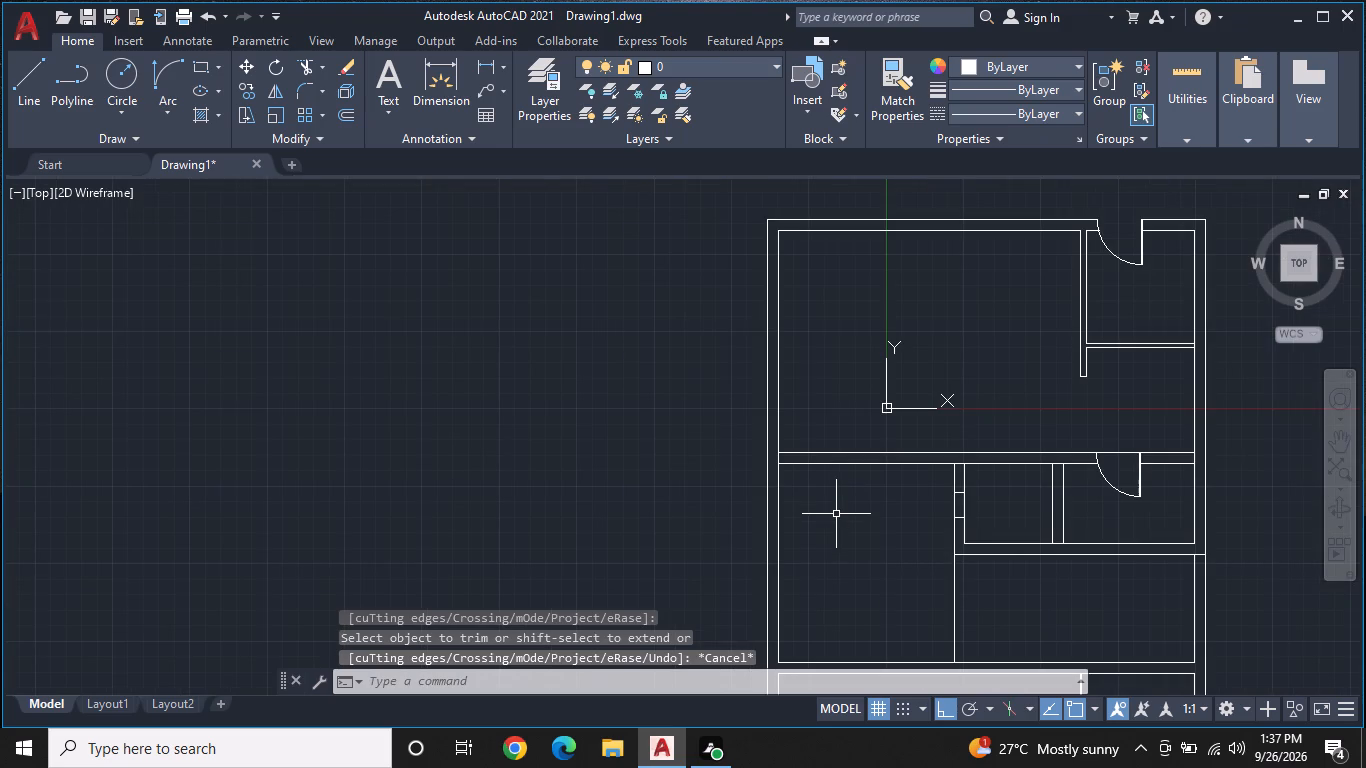
Draw a short vertical line across the horizontal wall beneath the top large room, near the left outer wall.
key(l)
key(space)
scroll(814, 463, up, 1)
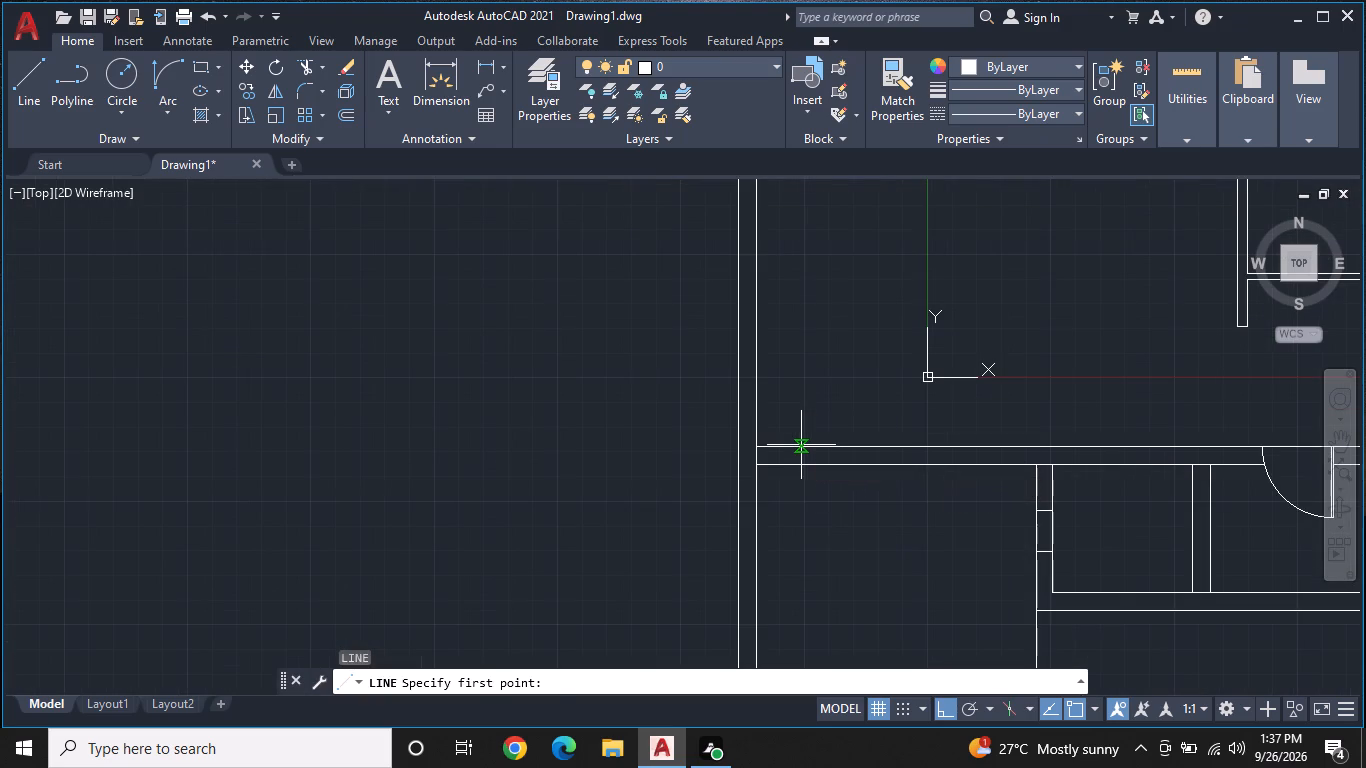
click(801, 445)
click(803, 465)
middle_drag(811, 498, 801, 394)
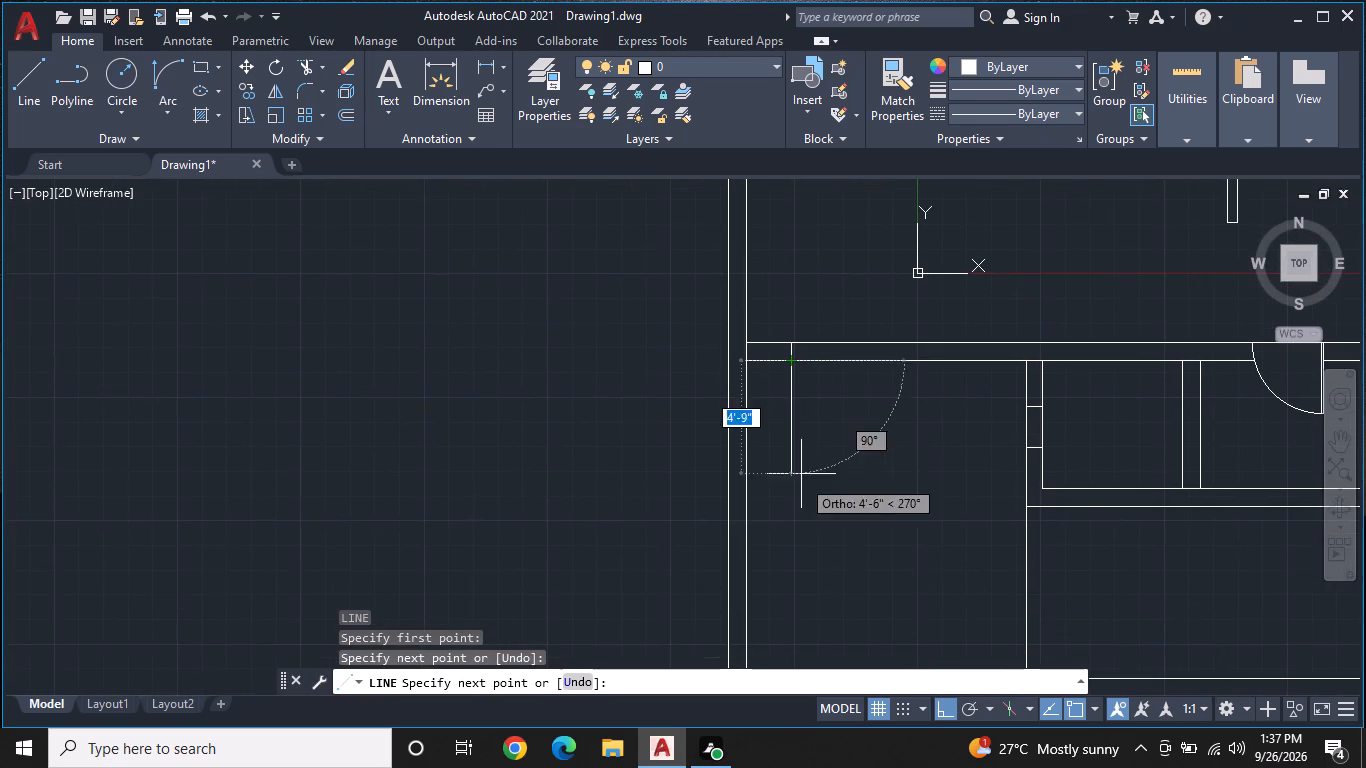
middle_drag(800, 546, 839, 340)
key(Escape)
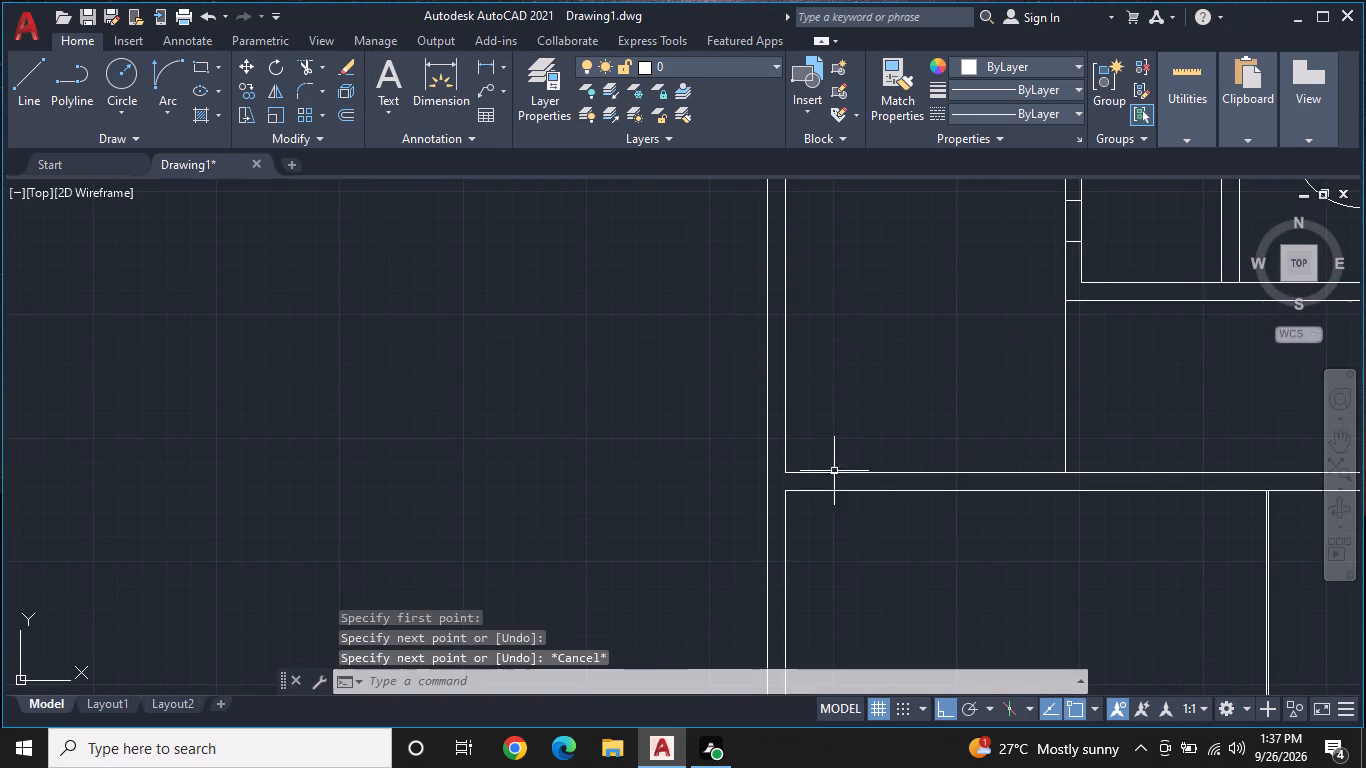
Draw a short vertical line across the top wall of the lowest large room, near the left outer wall.
key(space)
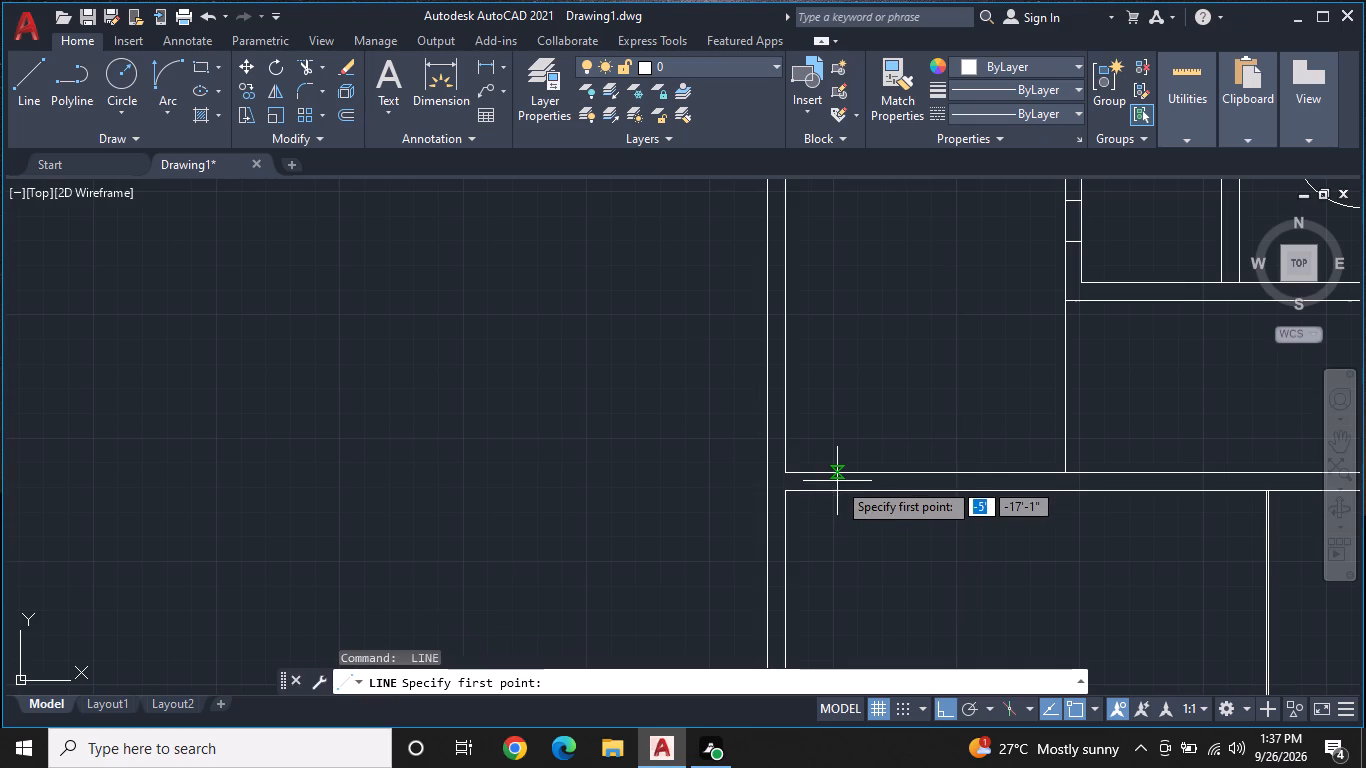
click(833, 469)
click(832, 497)
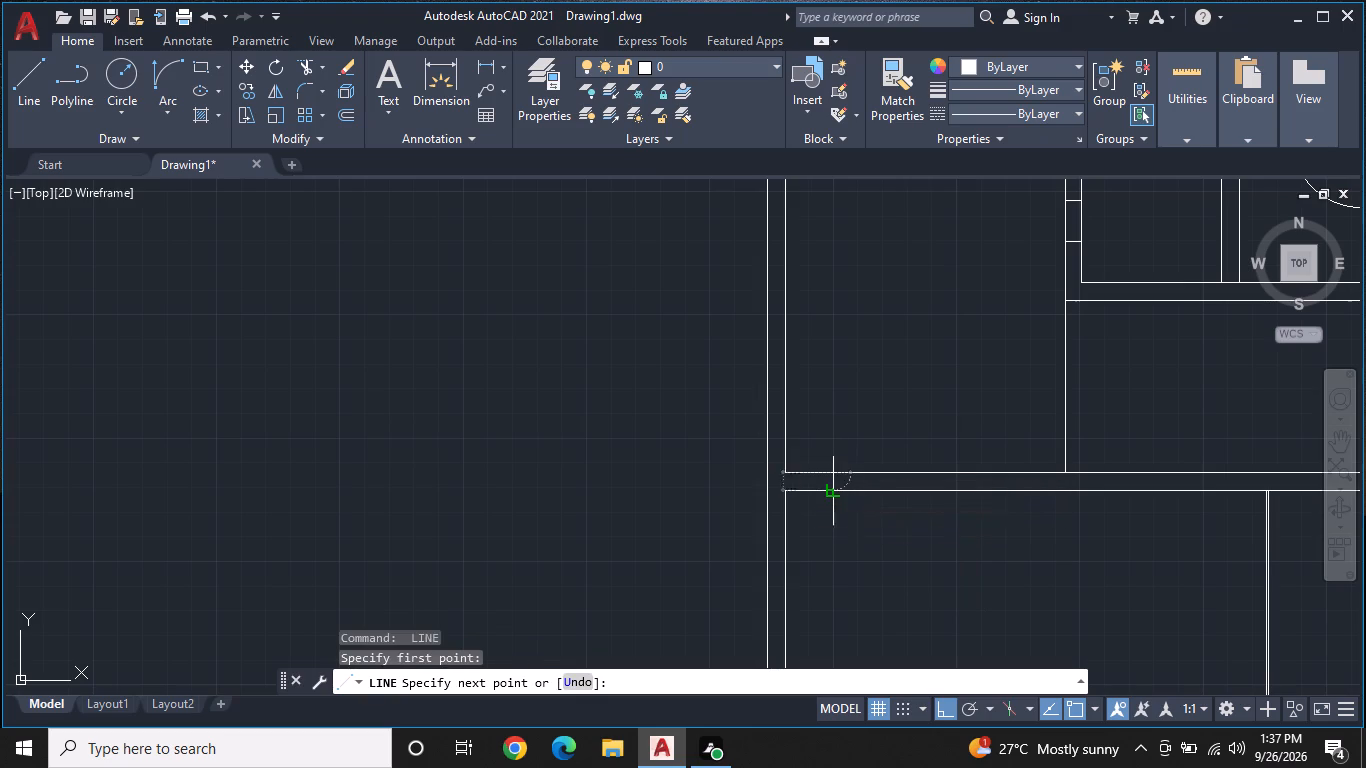
key(space)
Draw a 3' vertical line upward from the lower end of the short line crossing the wall beneath the top large room.
scroll(843, 500, down, 1)
scroll(979, 481, down, 1)
middle_drag(980, 474, 963, 507)
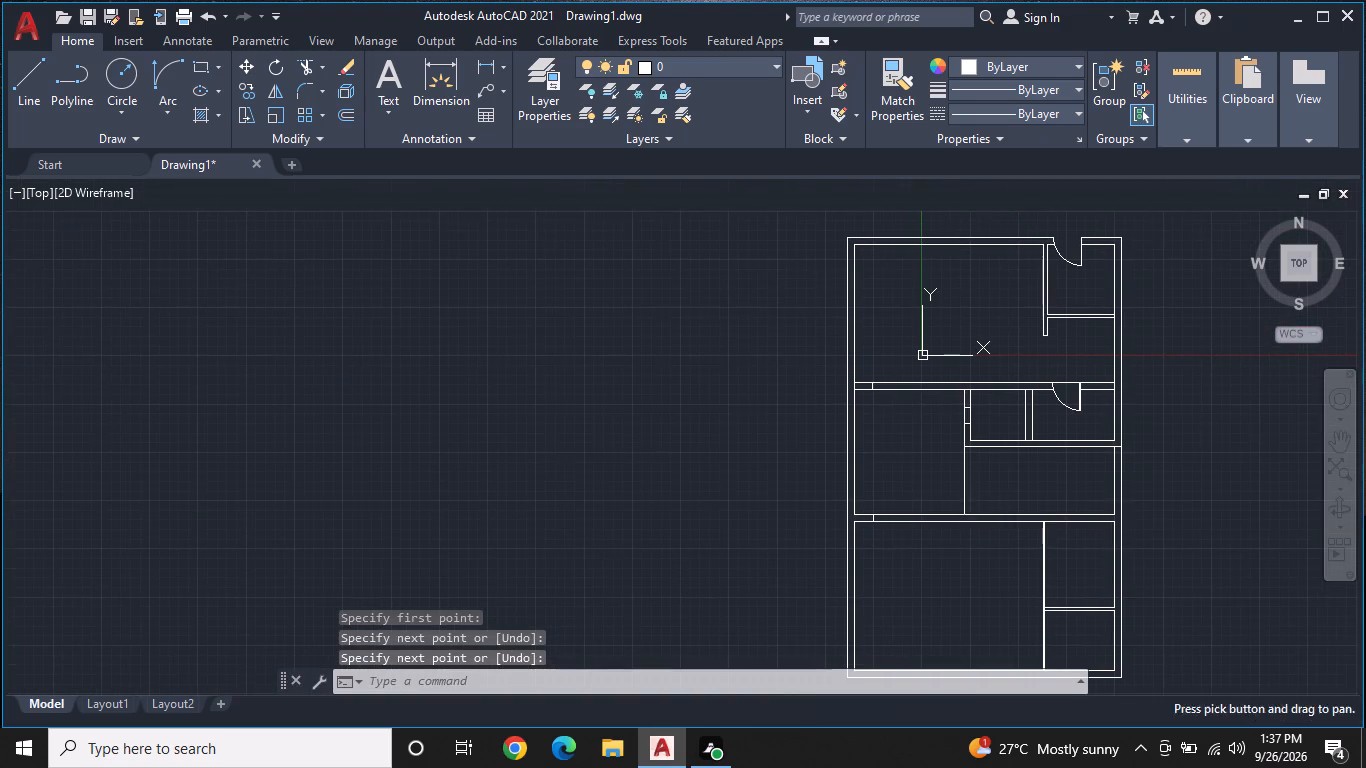
scroll(879, 485, up, 1)
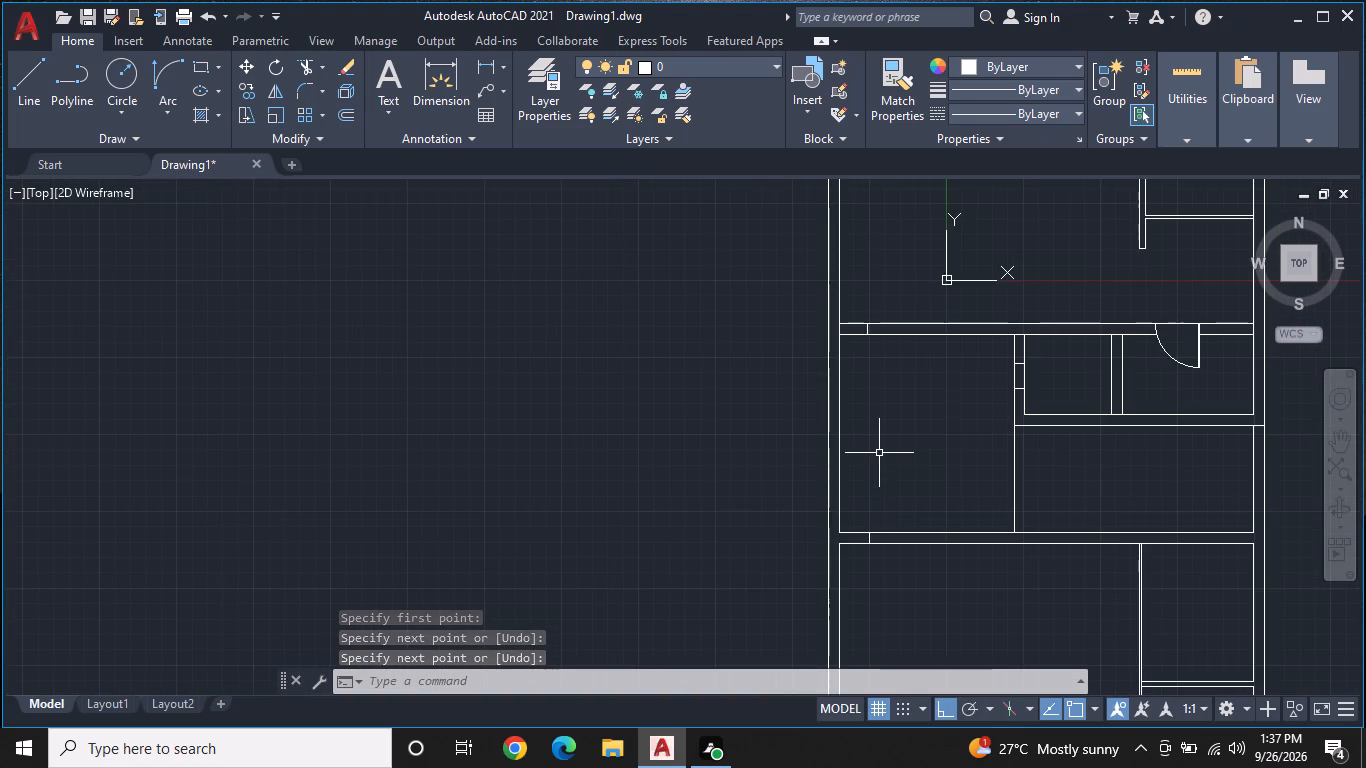
middle_drag(961, 338, 927, 369)
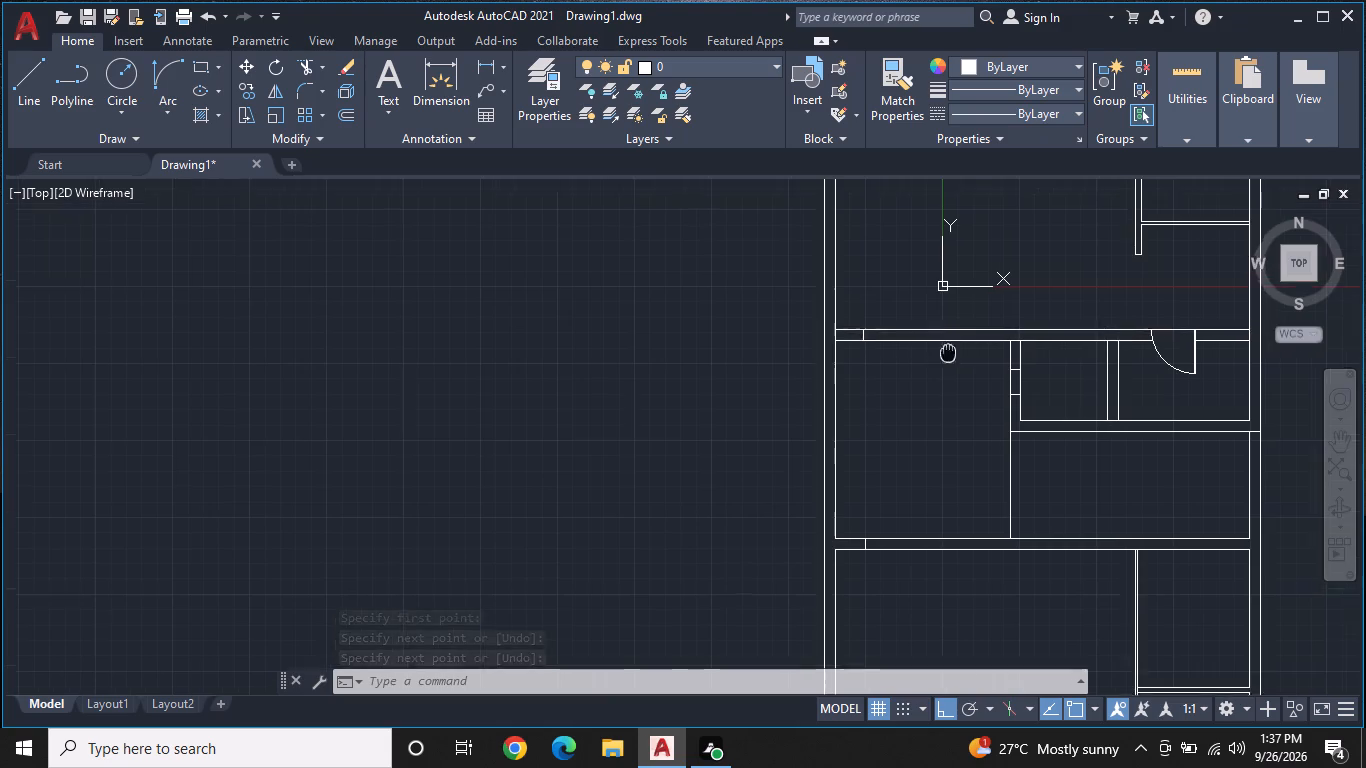
middle_drag(927, 369, 871, 400)
key(space)
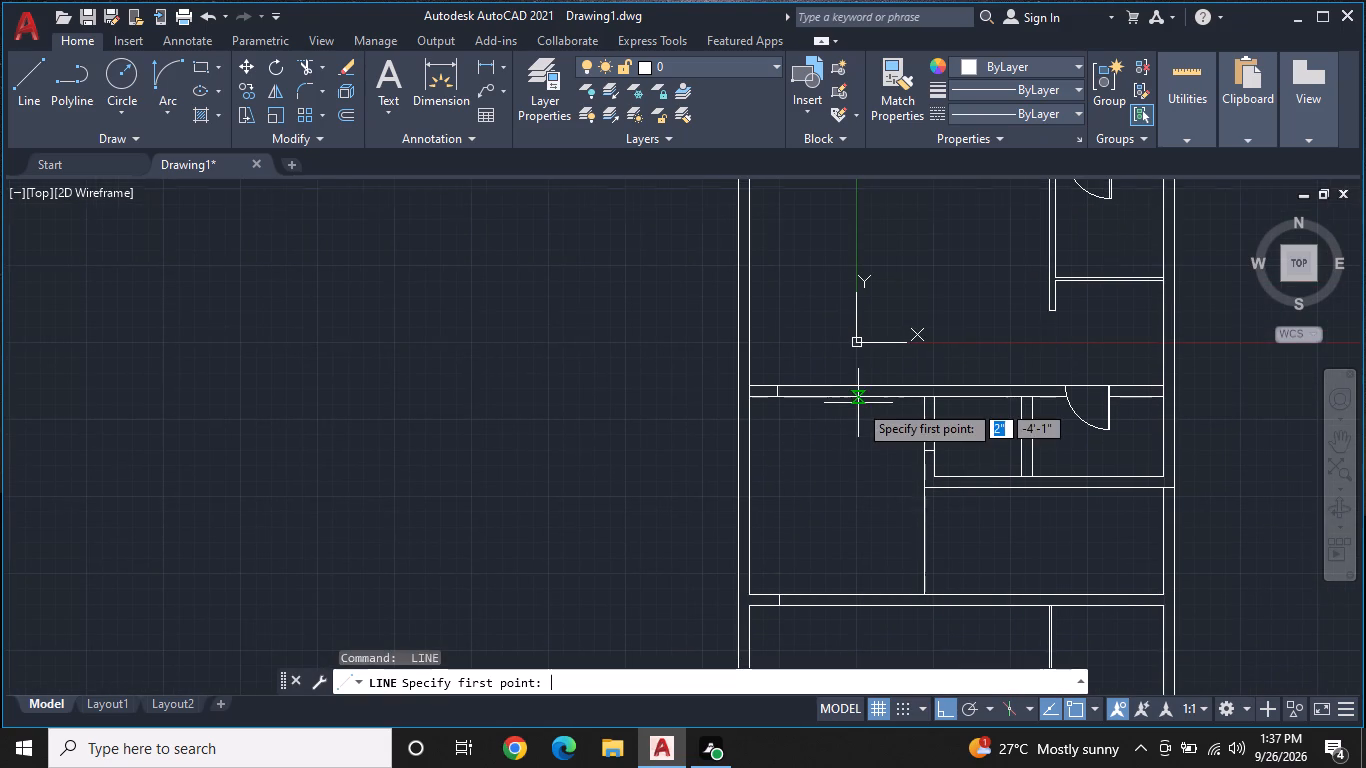
scroll(858, 398, up, 1)
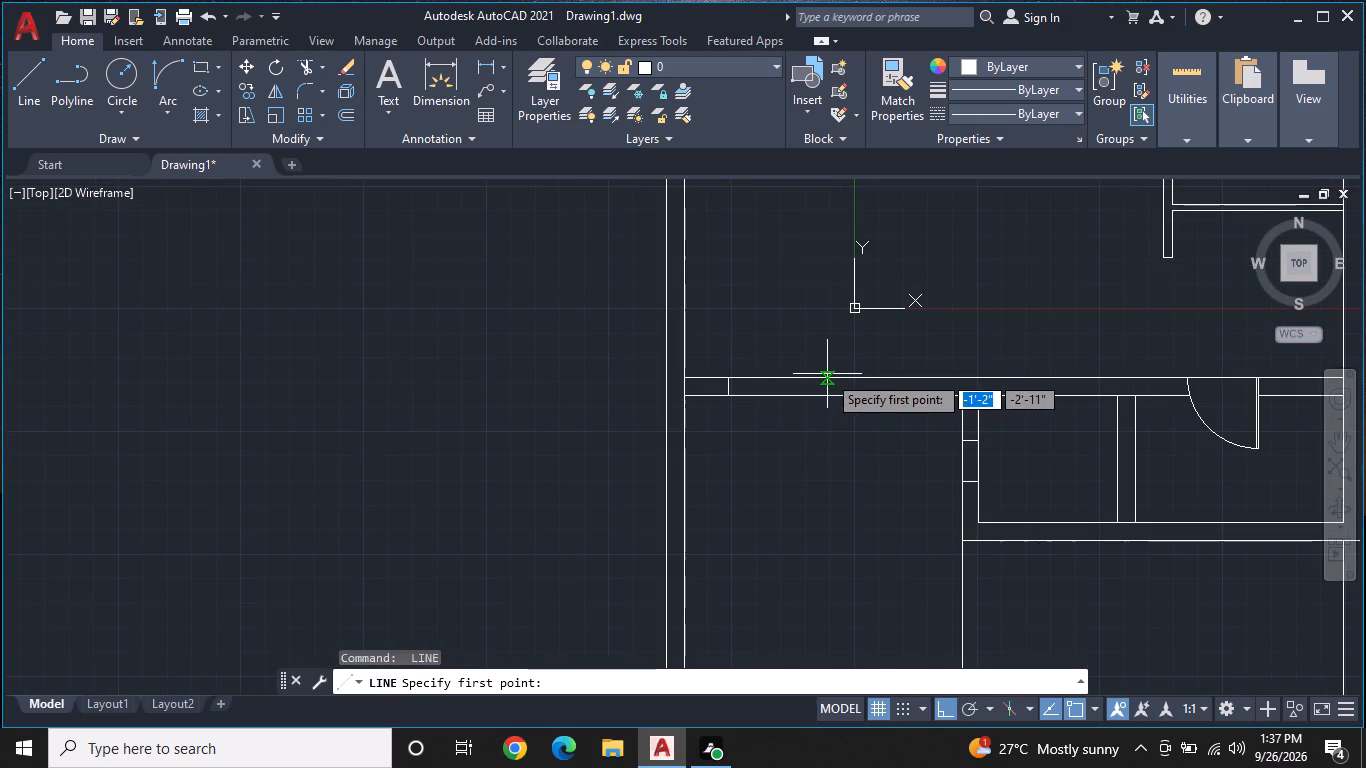
key(Escape)
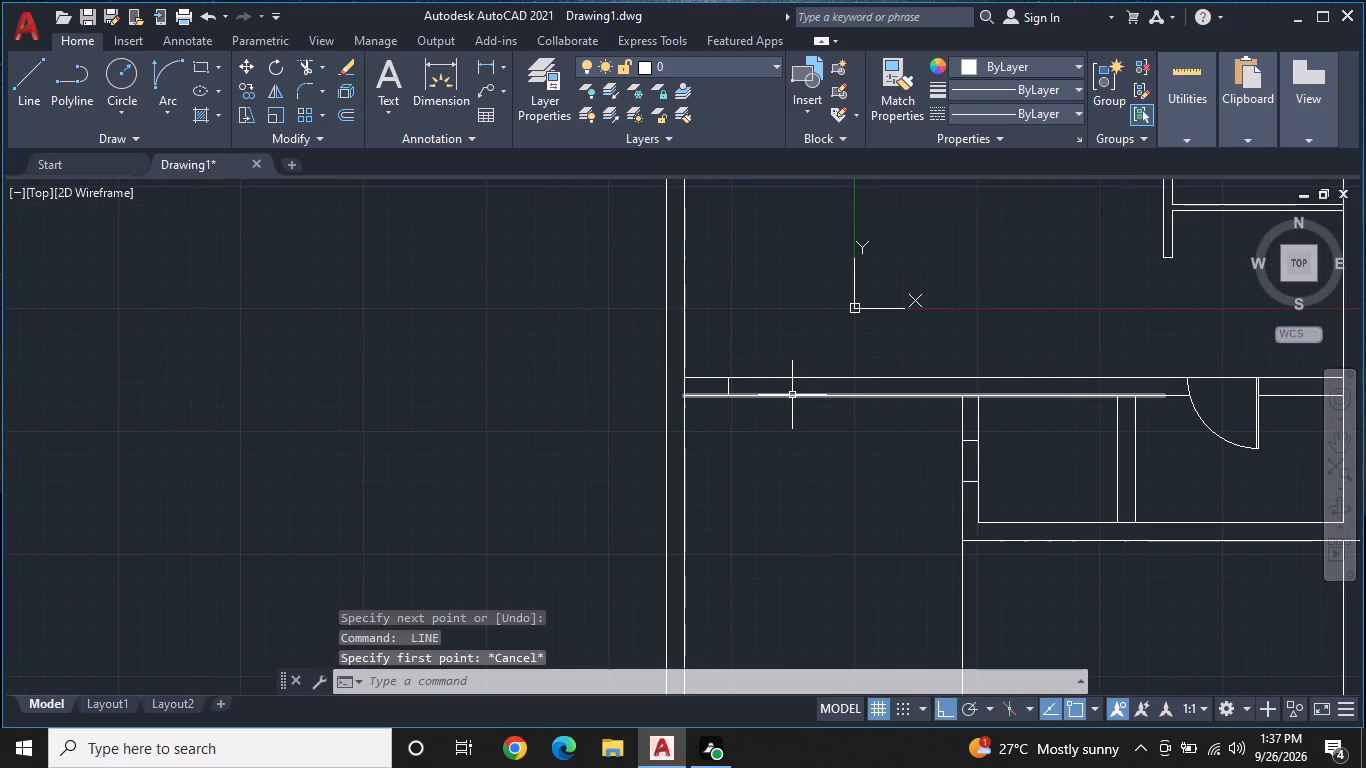
text(L)
key(space)
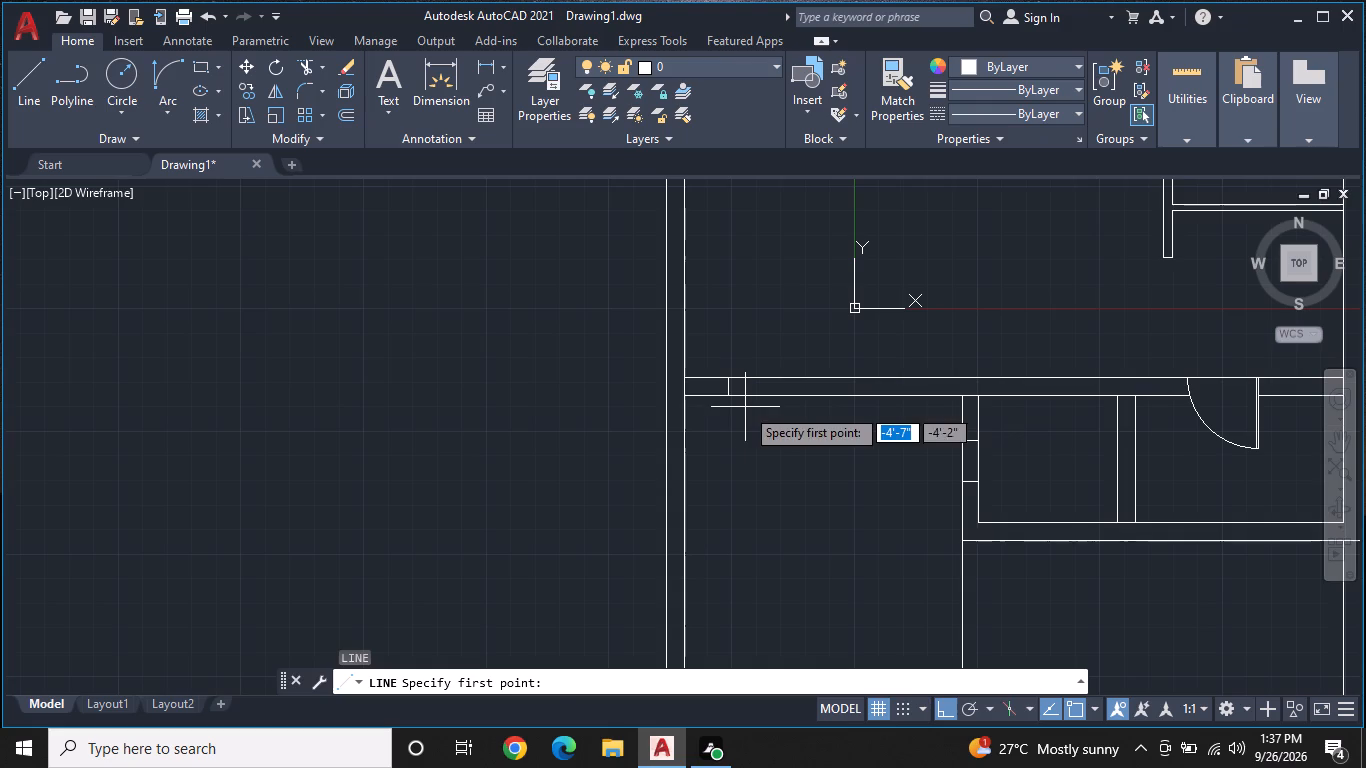
click(728, 394)
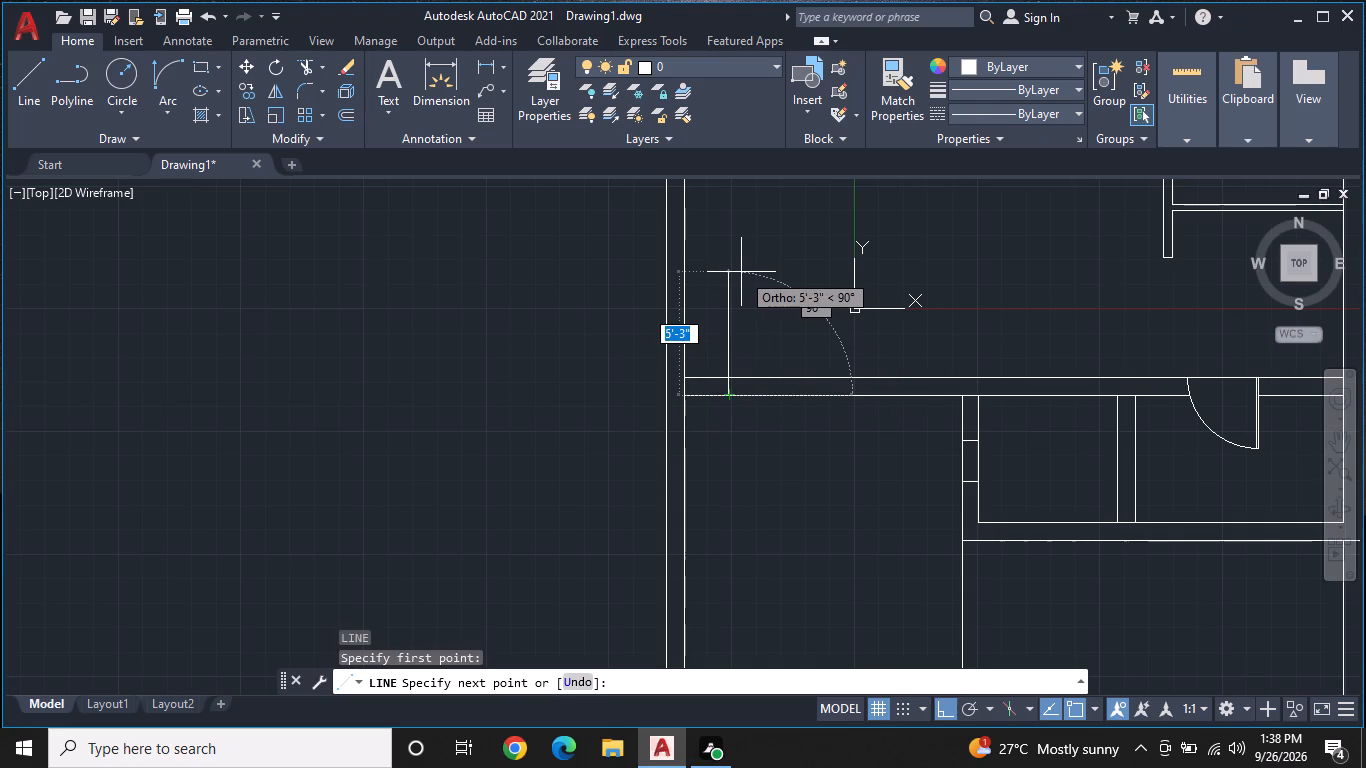
text(3')
key(Return)
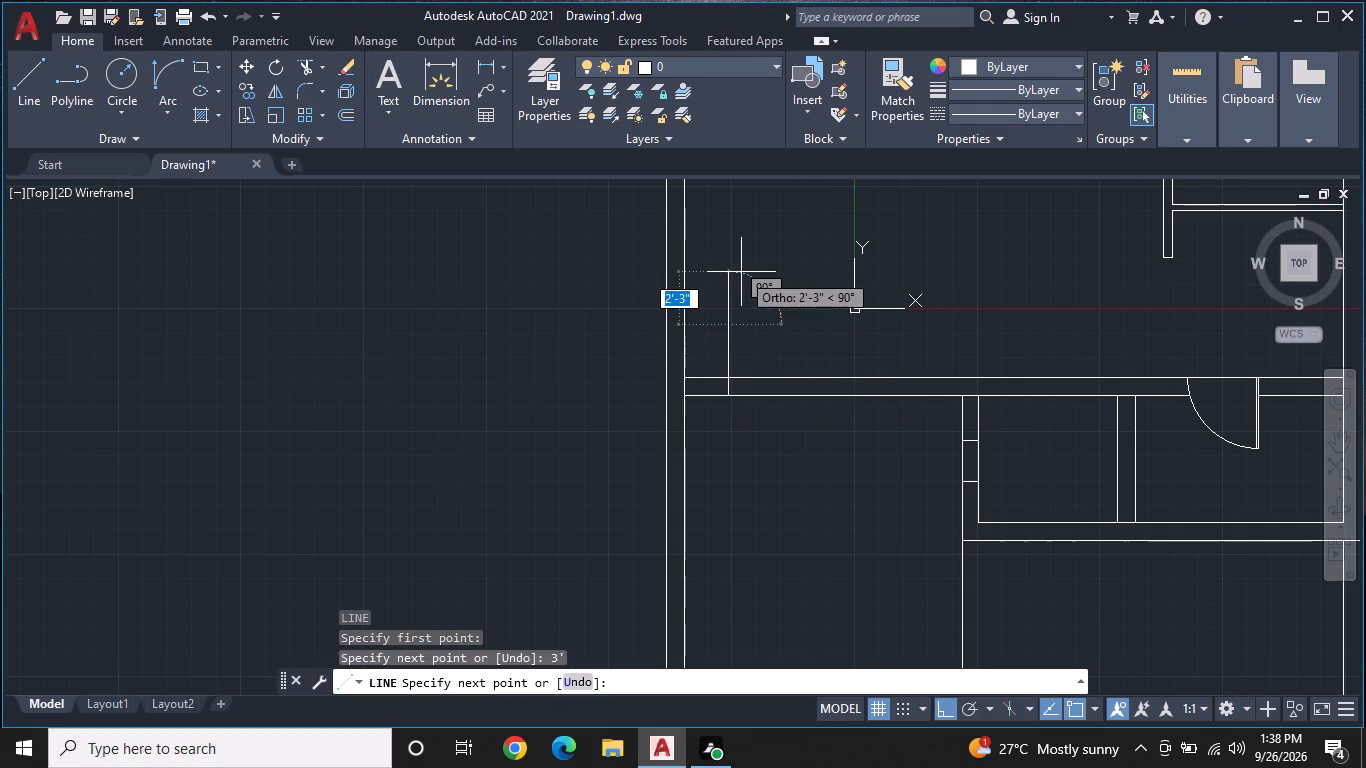
key(Escape)
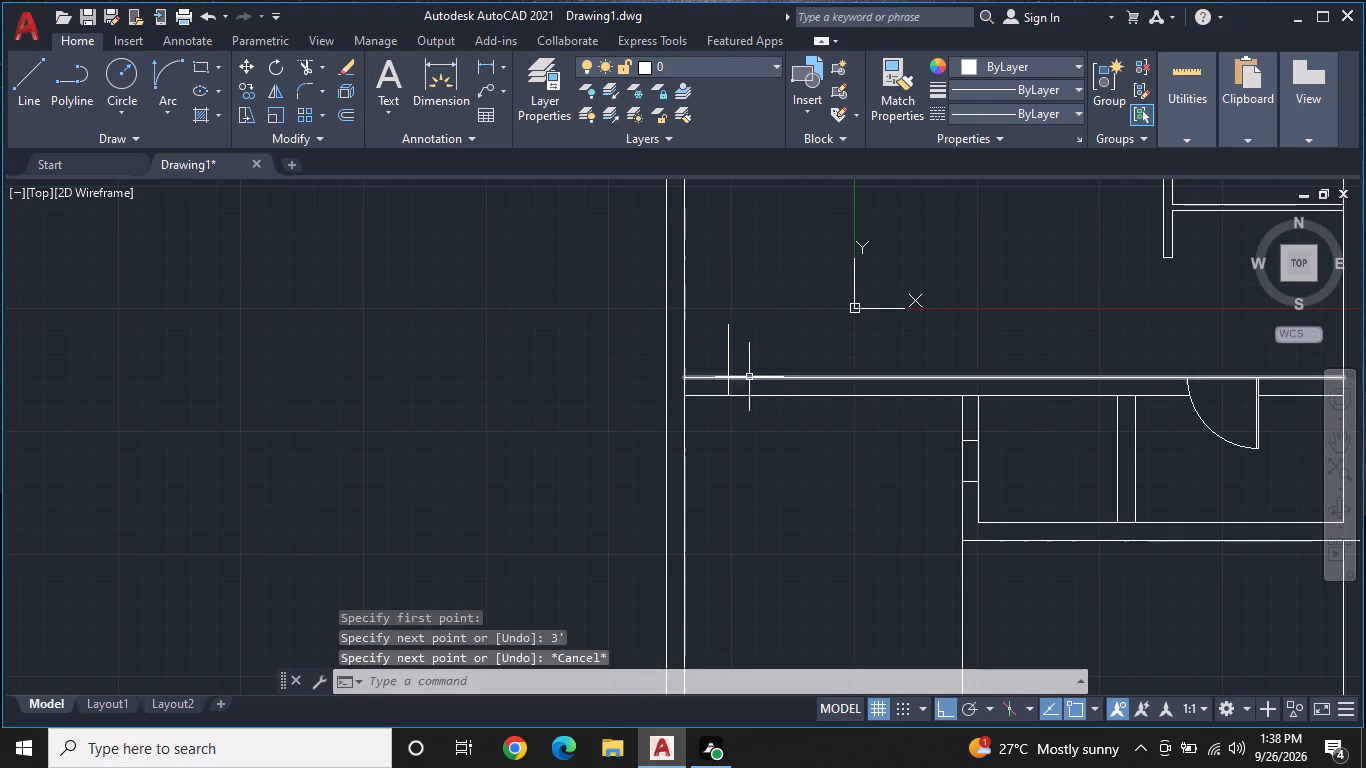
Draw a 3' horizontal line along the wall's lower edge, starting from the base of the 3' vertical line and running away from the outer wall.
key(space)
click(727, 392)
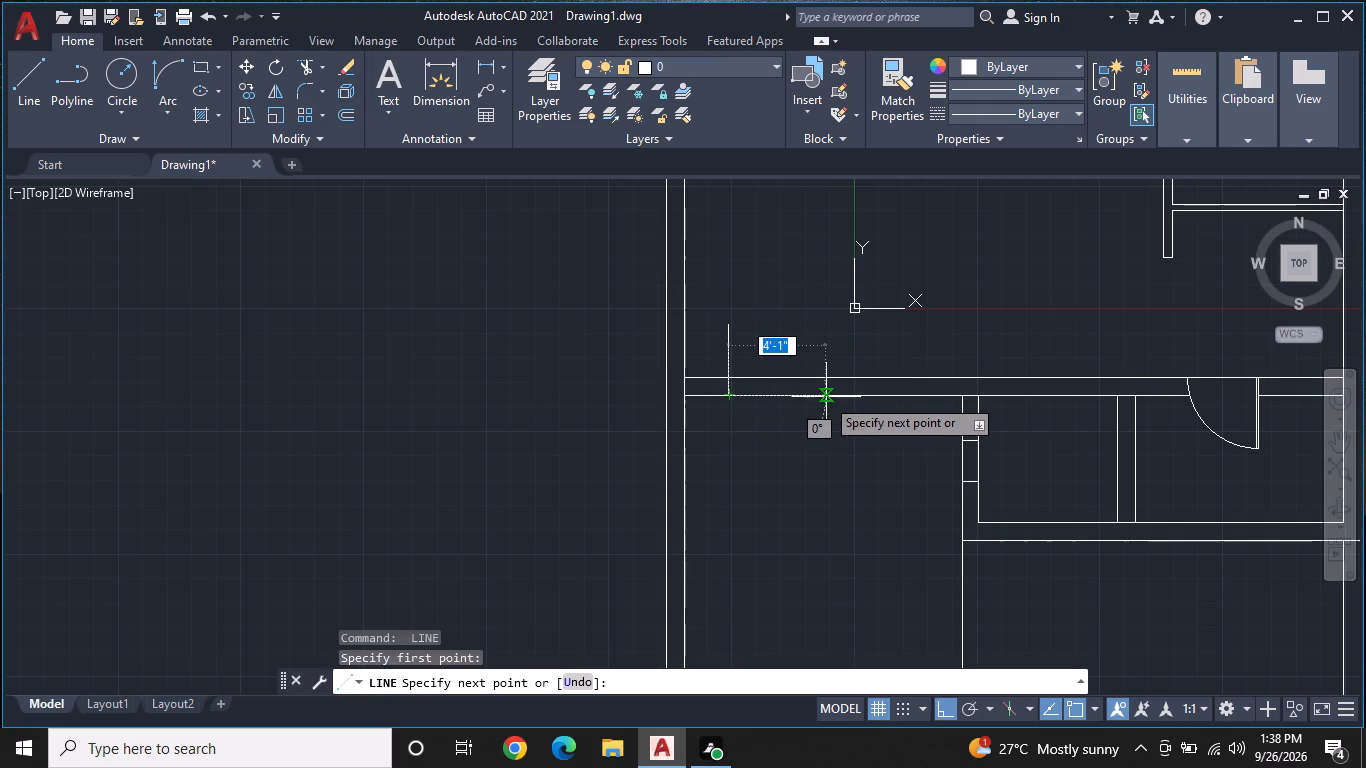
text(3')
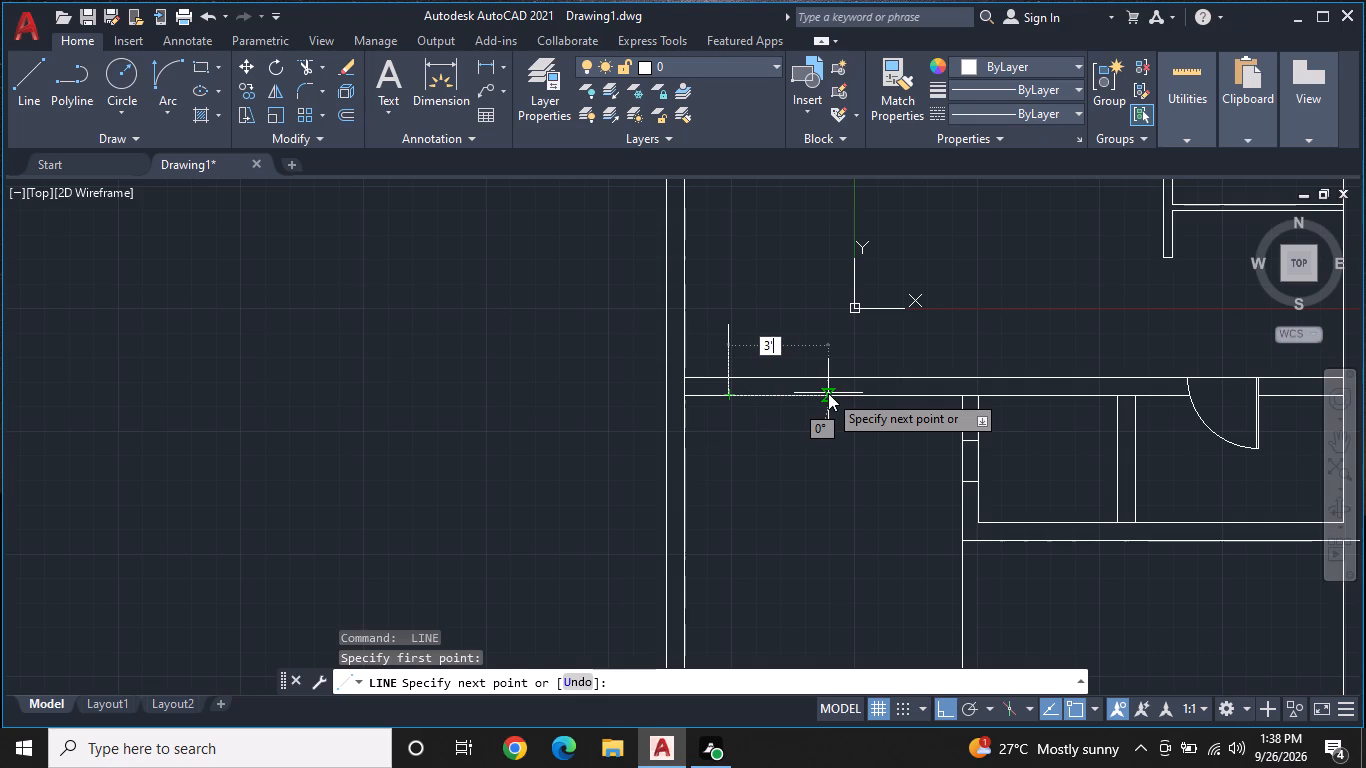
key(Return)
key(Escape)
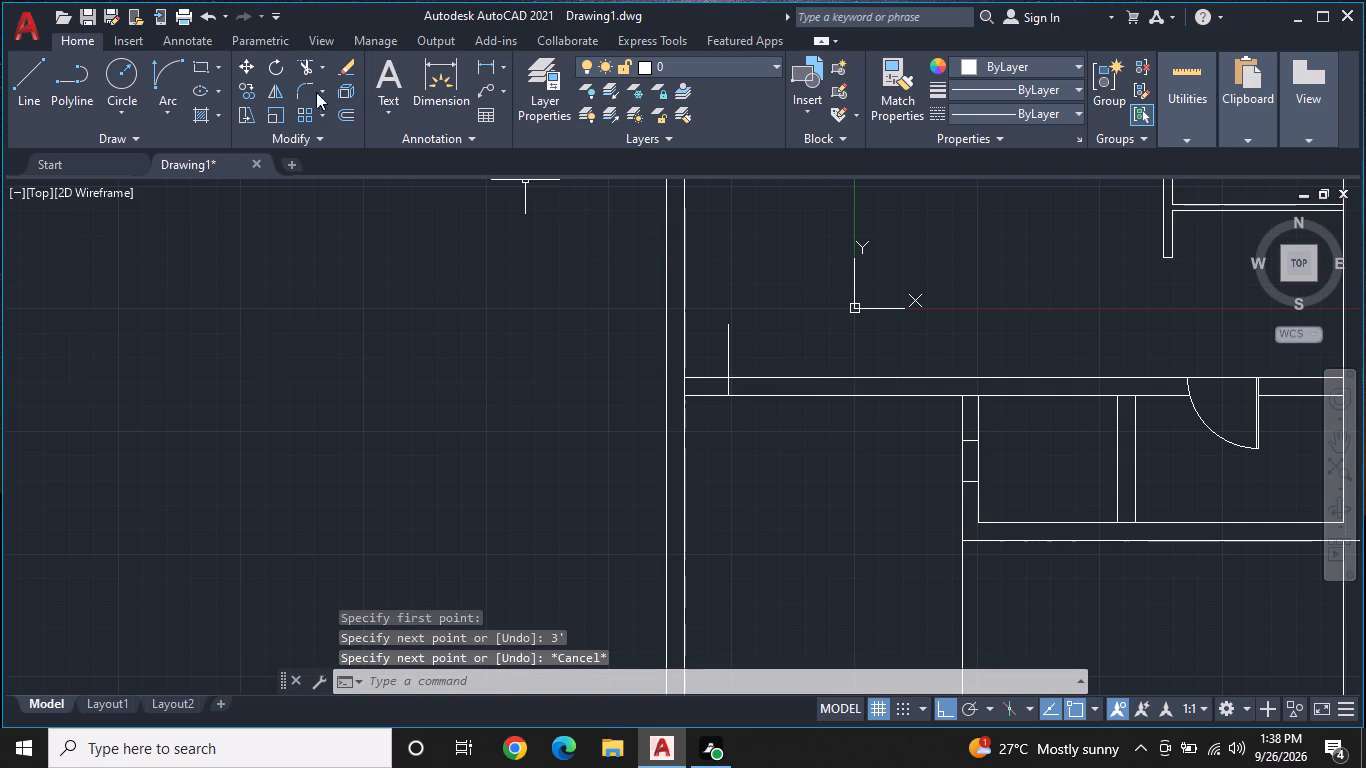
Draw a quarter-circle door swing arc from the top of the 3' vertical line to the far end of the 3' horizontal line.
click(165, 74)
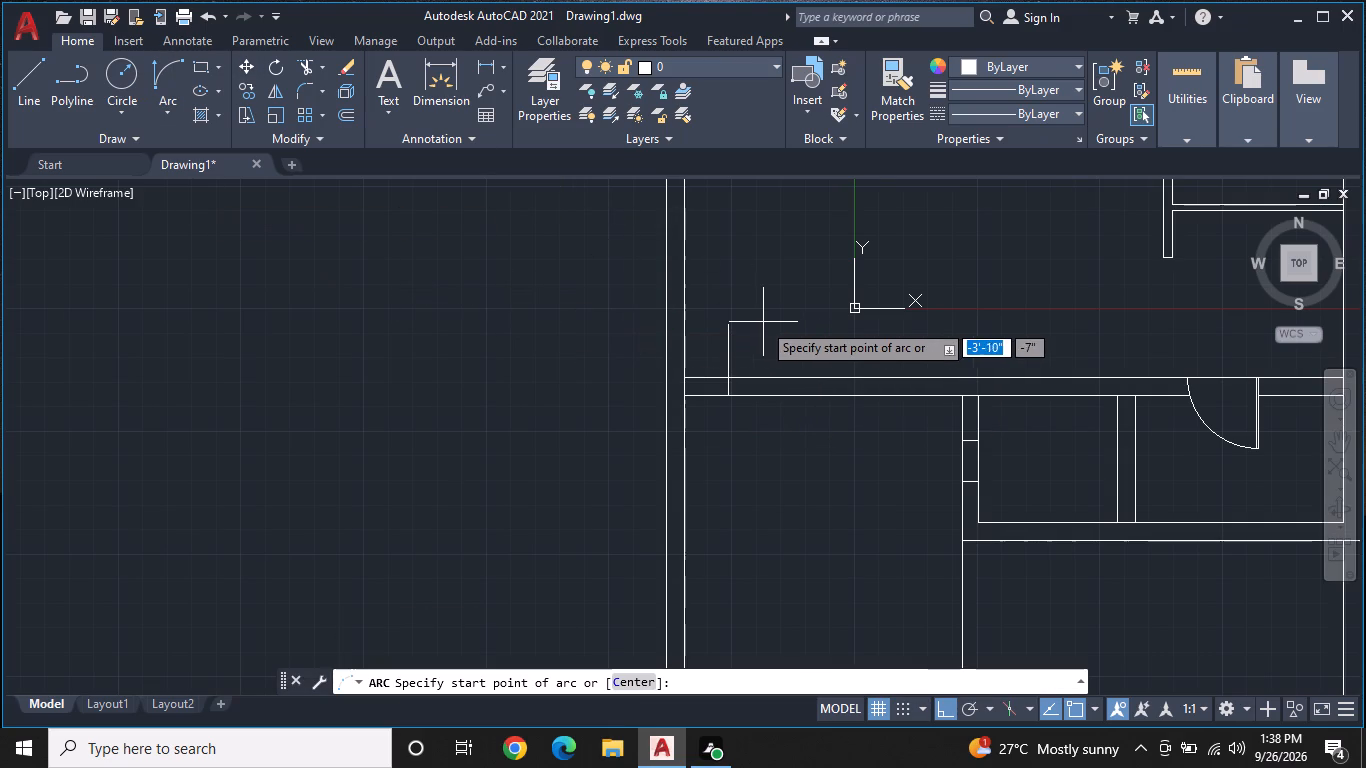
drag(723, 323, 730, 333)
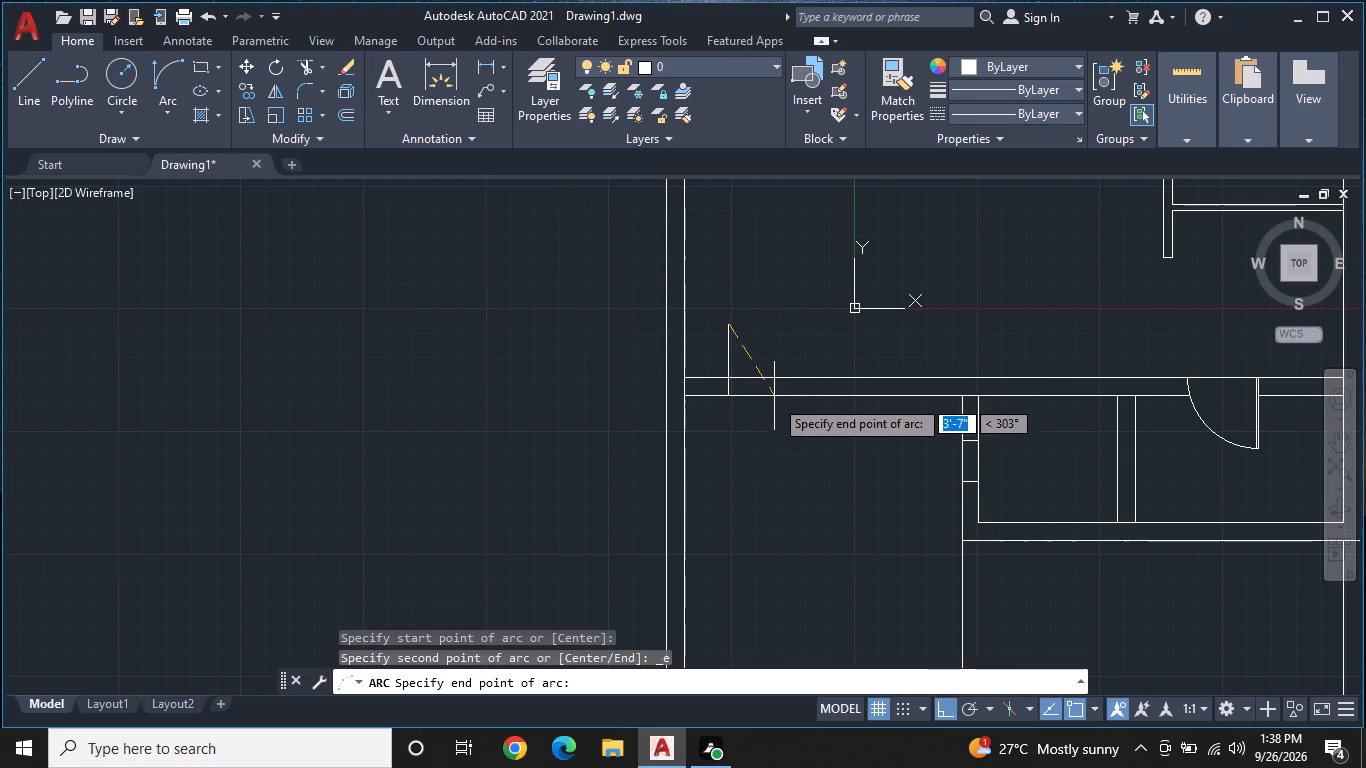
click(796, 393)
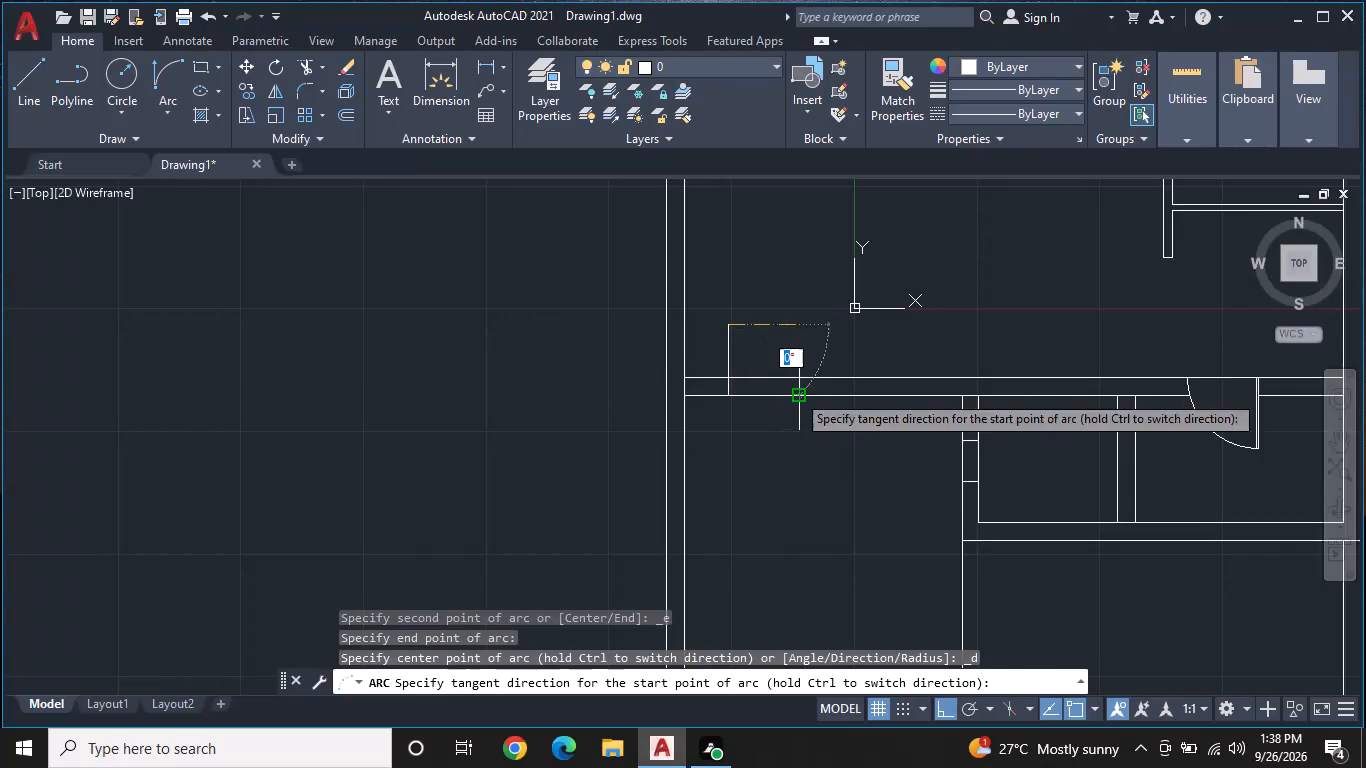
click(818, 316)
key(Escape)
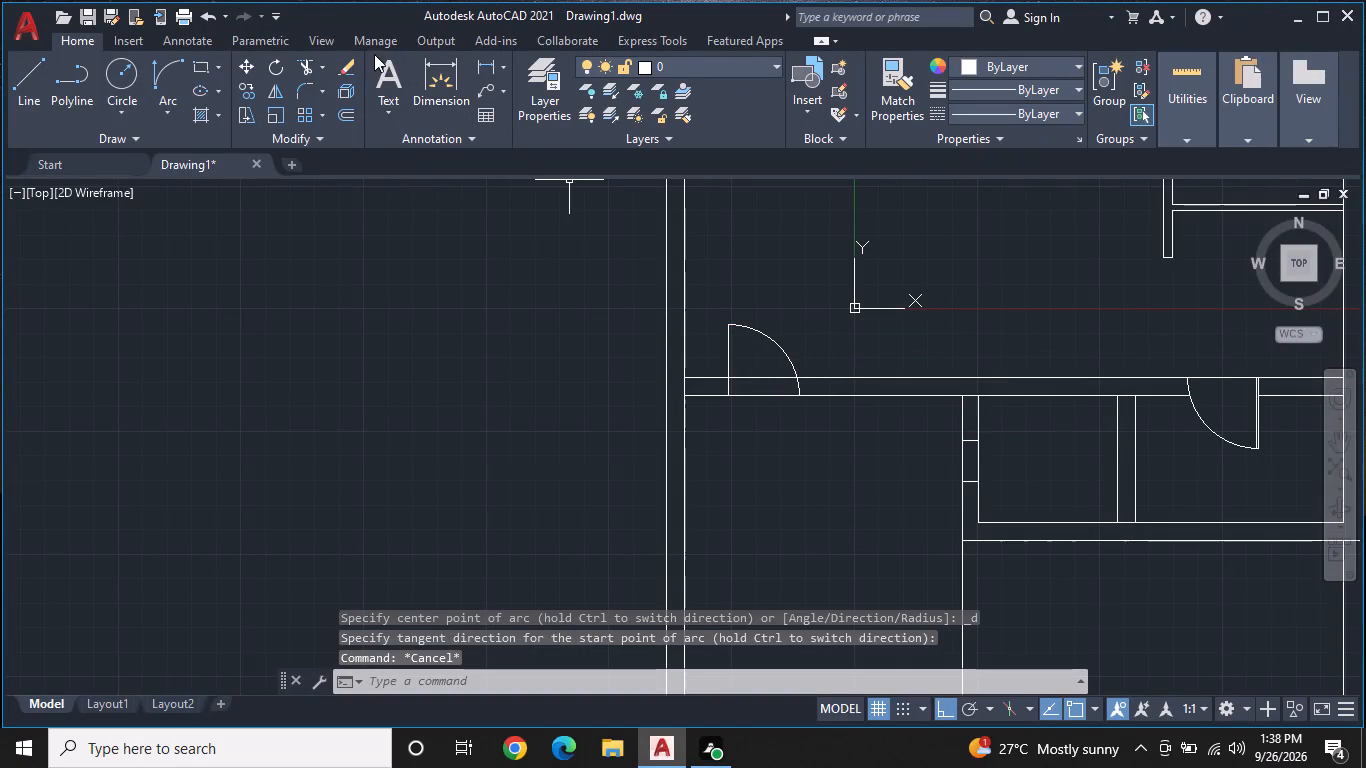
Offset the new door's 3' vertical line 1" toward the swing arc to give the door leaf thickness.
click(349, 111)
text(1")
key(Return)
drag(727, 347, 745, 350)
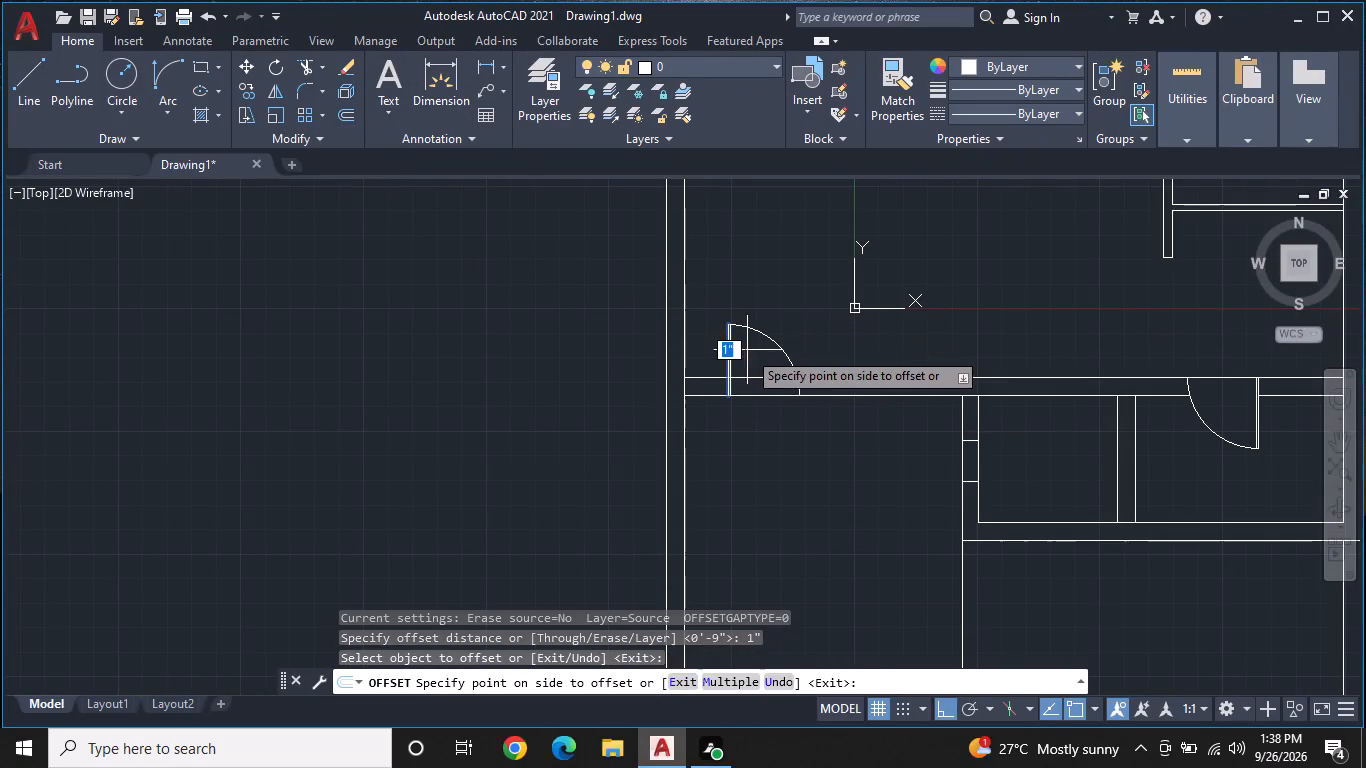
click(751, 350)
middle_drag(751, 352, 779, 328)
scroll(779, 328, up, 1)
key(Escape)
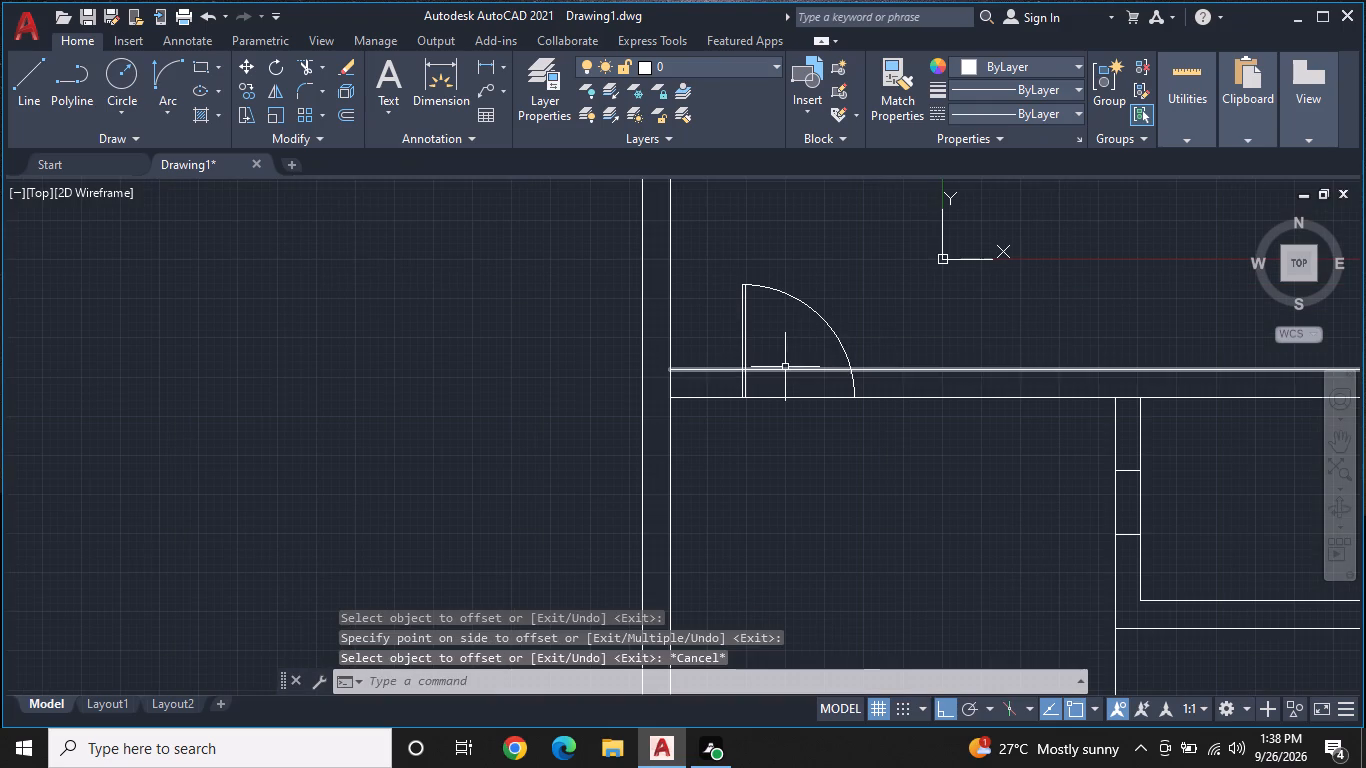
Trim the wall's upper line between the new door's leaf and its swing arc.
key(t)
key(r)
key(space)
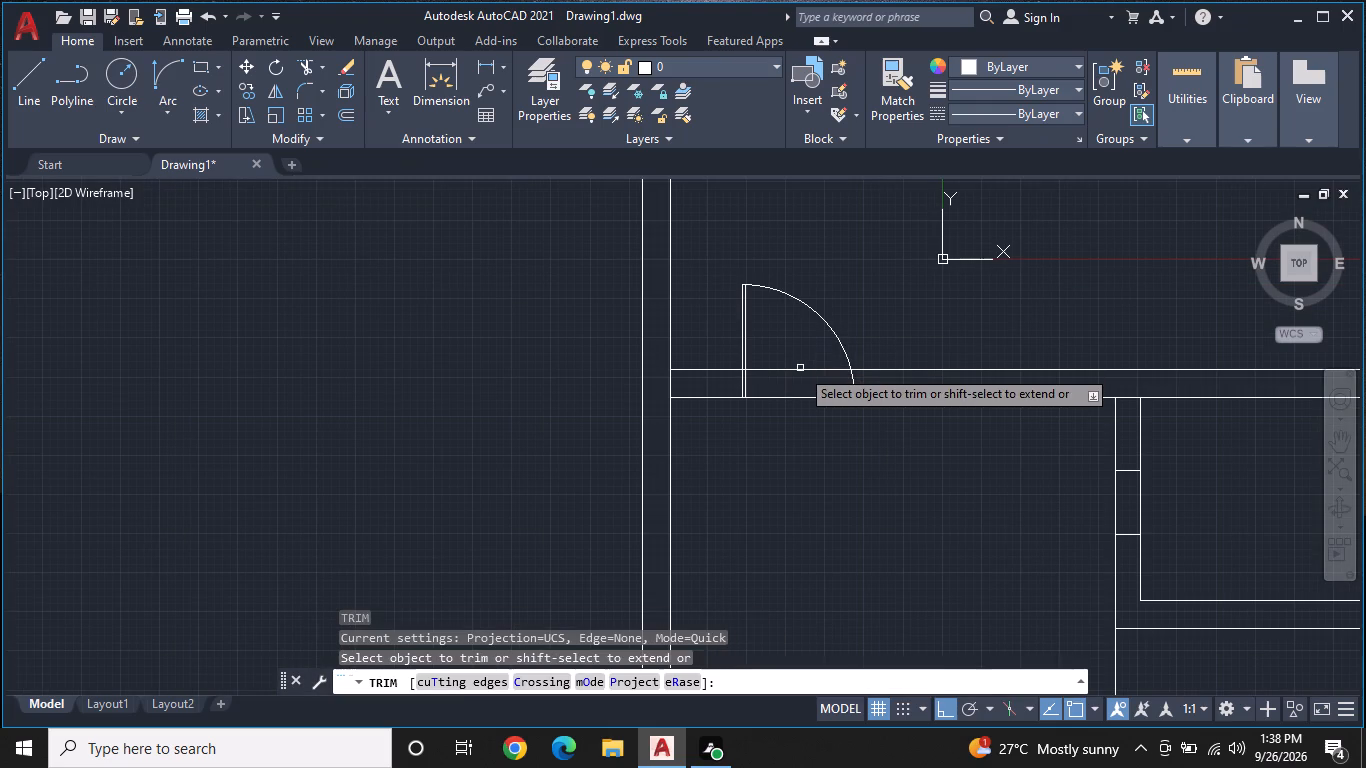
click(800, 370)
middle_drag(882, 305, 1014, 263)
key(Escape)
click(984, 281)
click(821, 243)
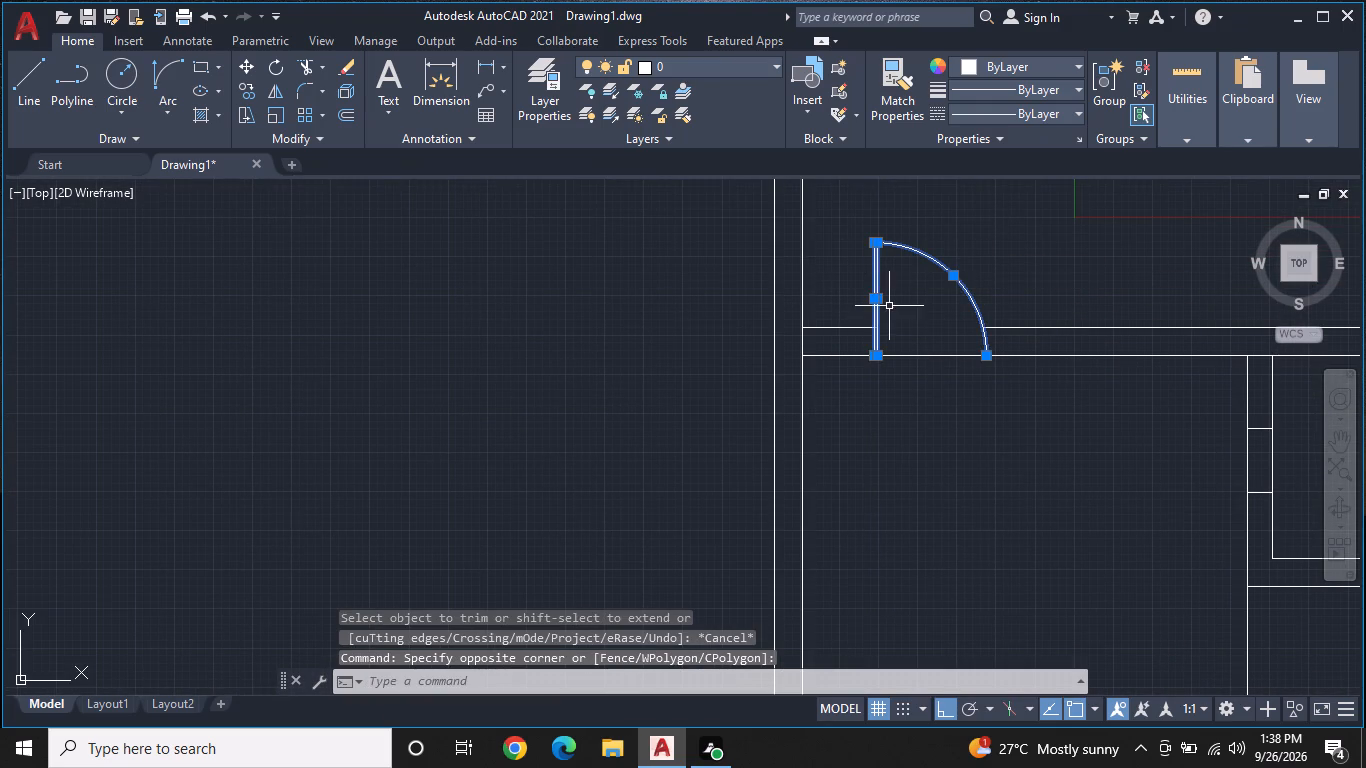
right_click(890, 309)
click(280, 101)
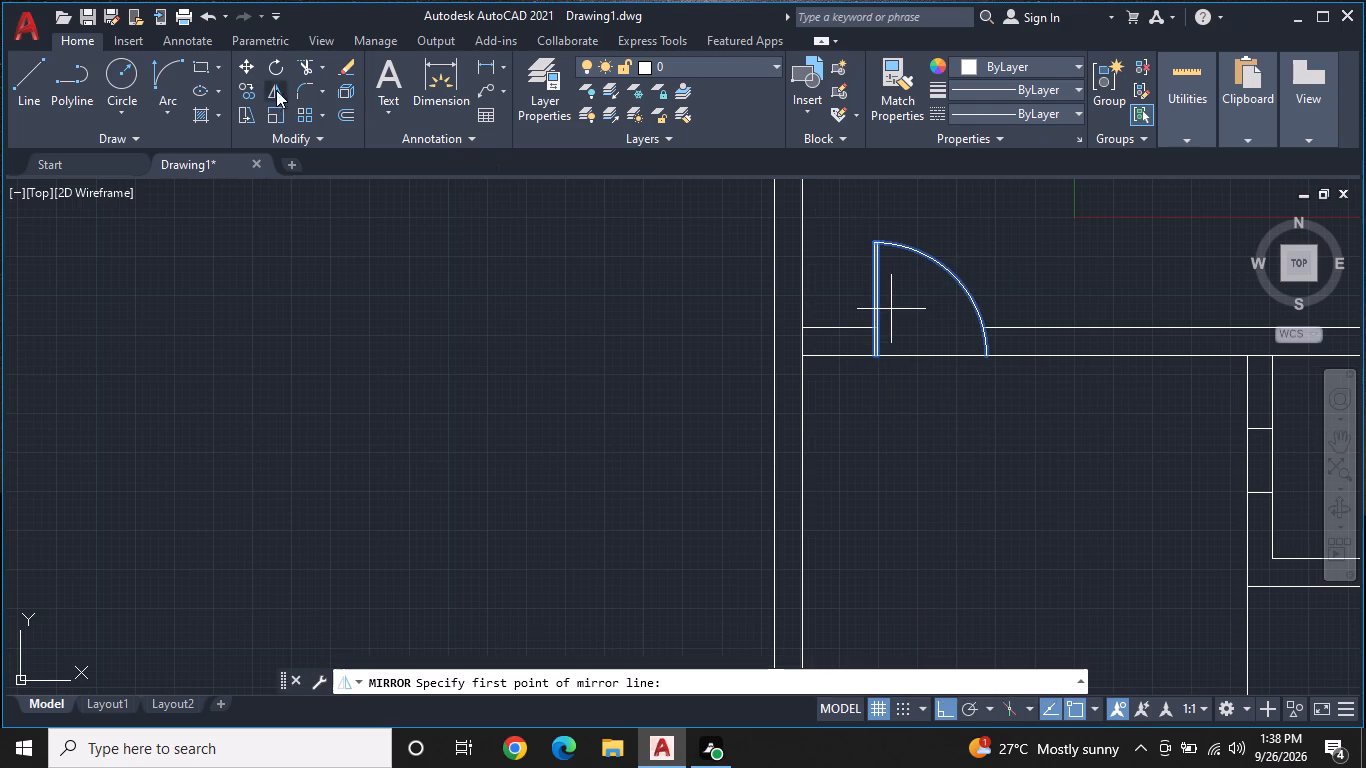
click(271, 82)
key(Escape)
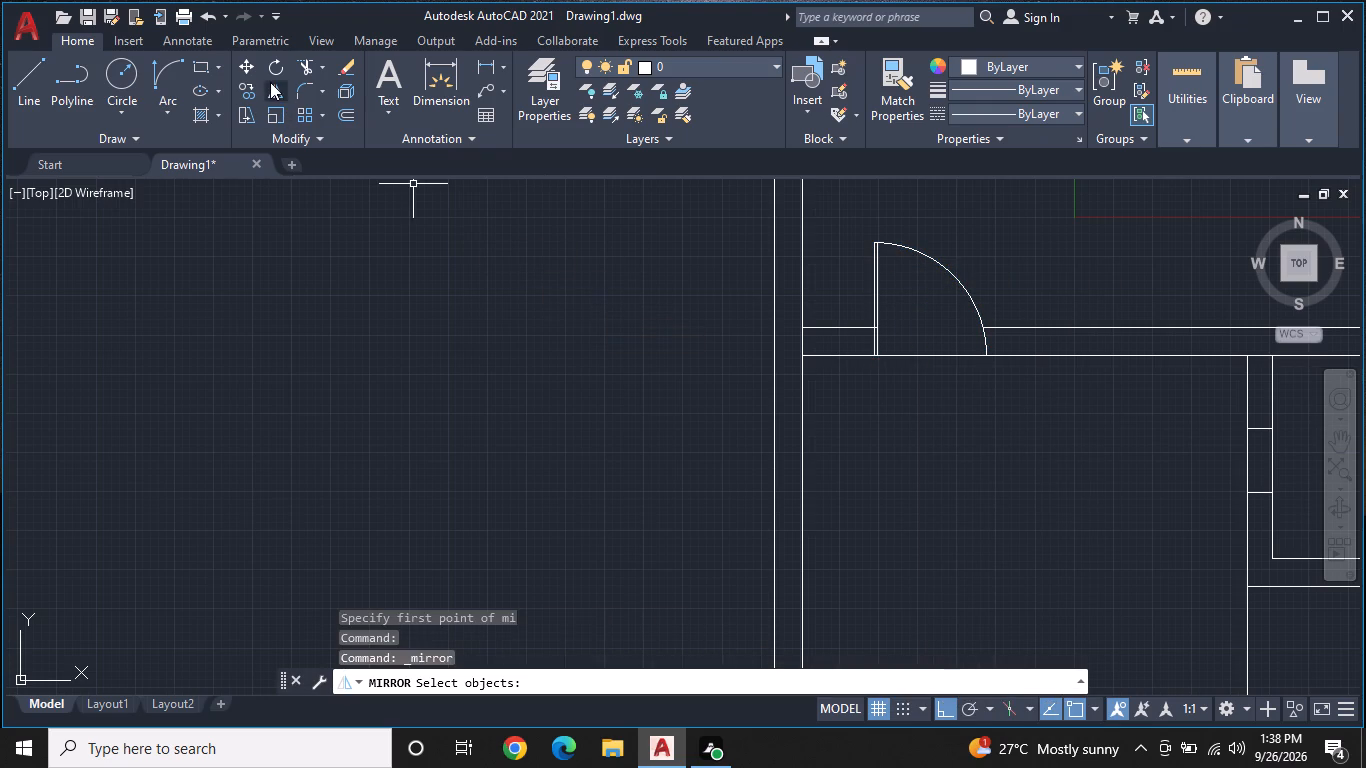
Mirror the new door's leaf and arc downward about the wall's lower line, keeping the original.
click(270, 85)
click(942, 272)
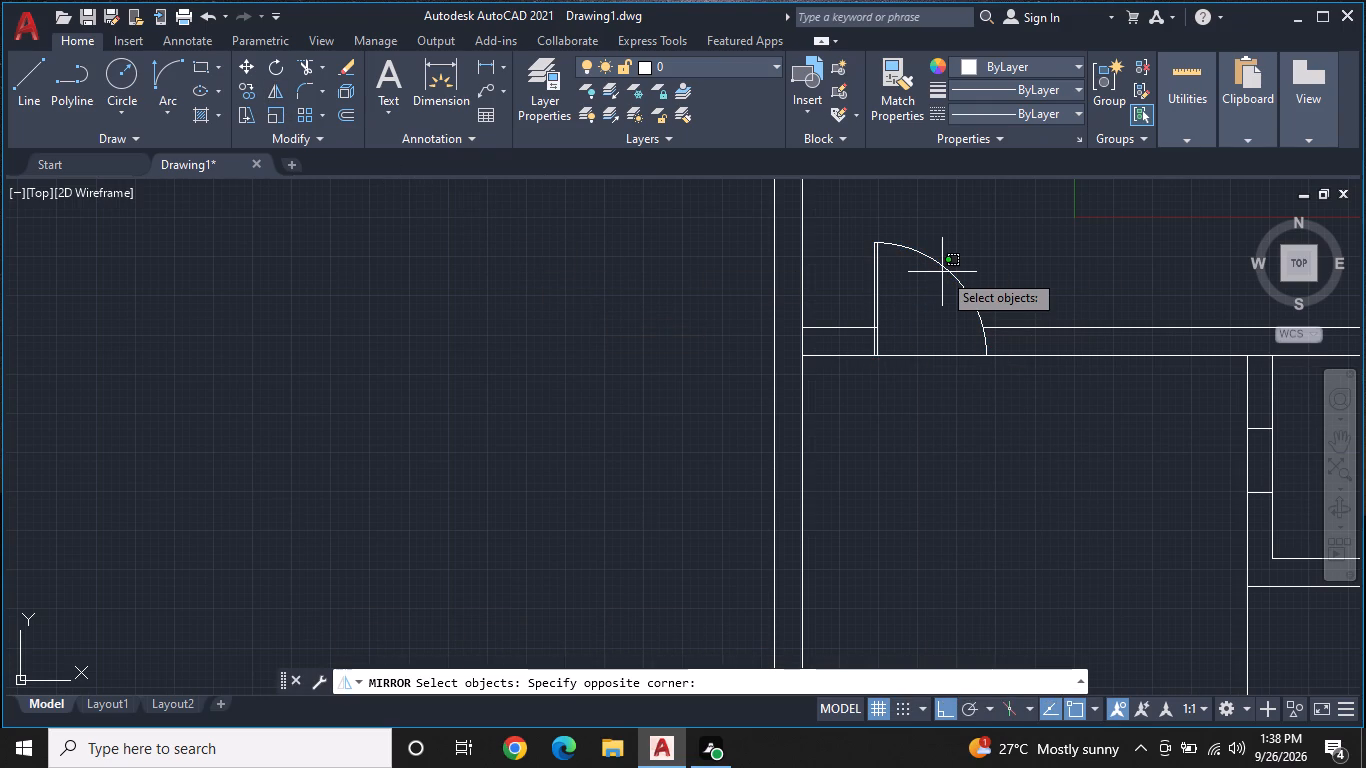
click(860, 237)
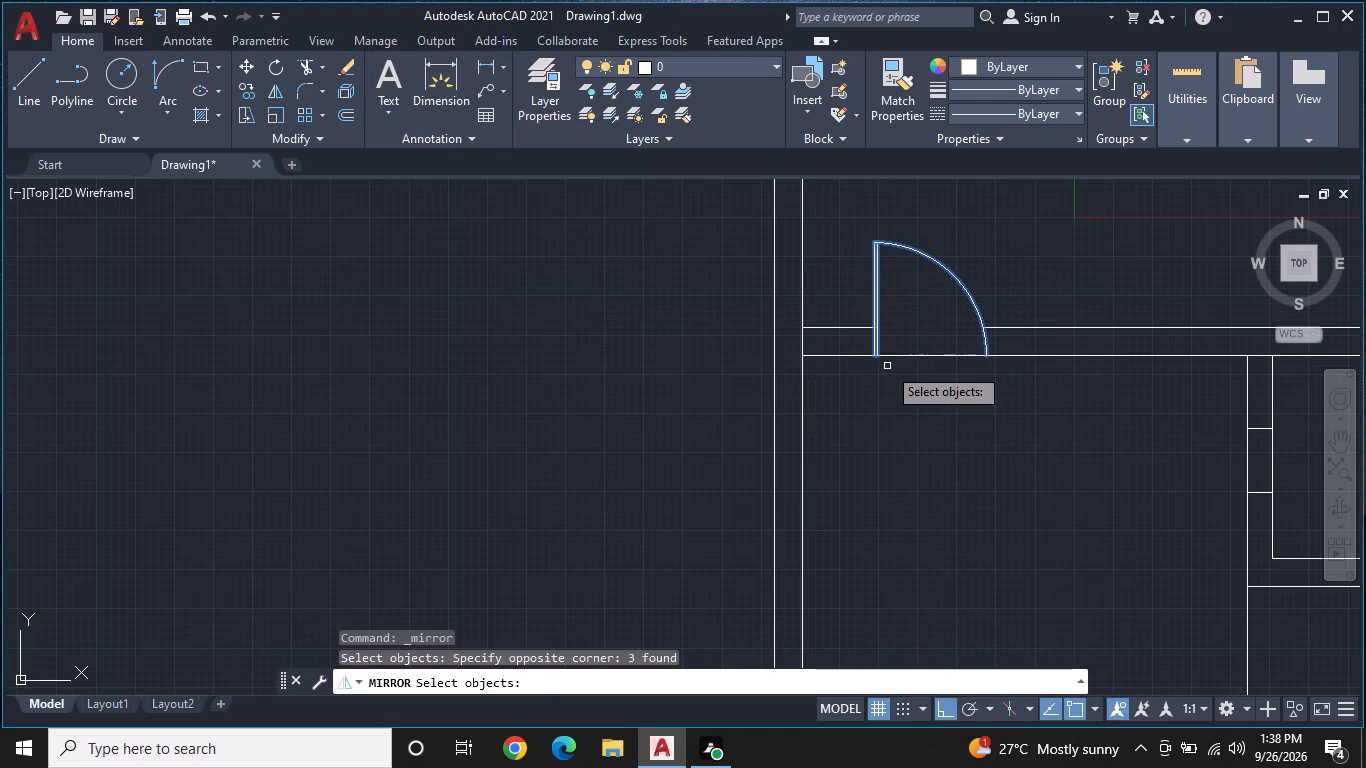
key(space)
scroll(887, 366, up, 1)
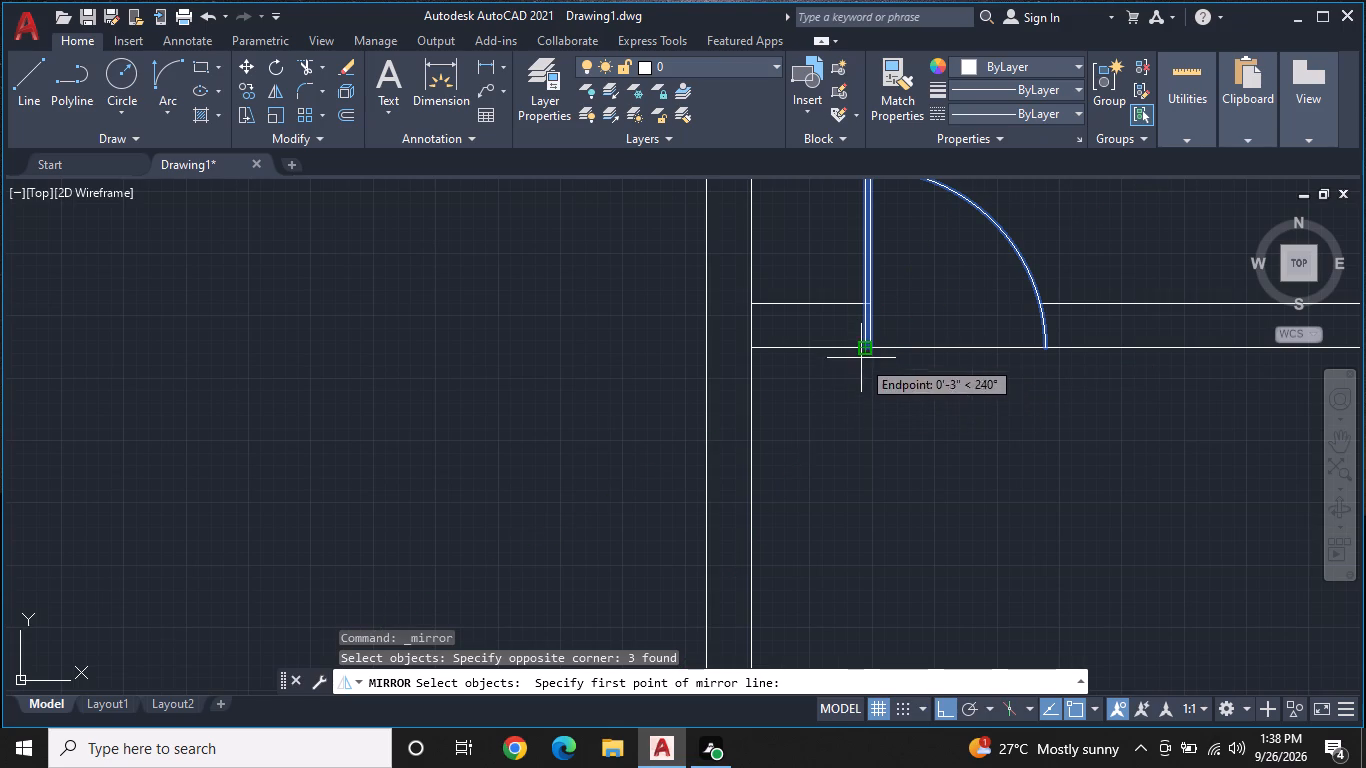
click(861, 347)
click(1039, 354)
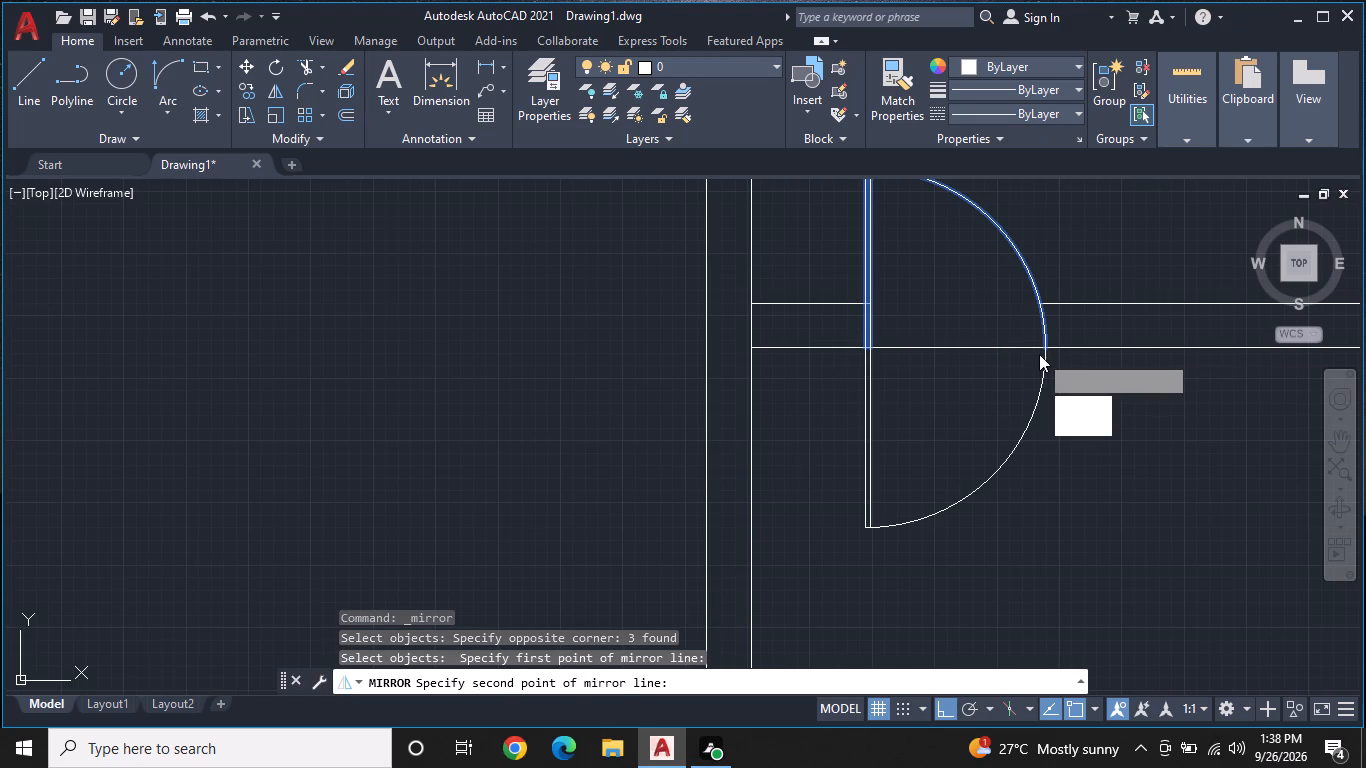
drag(1069, 418, 1039, 354)
Move the mirrored door by its leaf's hinge end to the top of the short jamb line in the next horizontal wall below.
drag(1061, 524, 1051, 494)
click(835, 402)
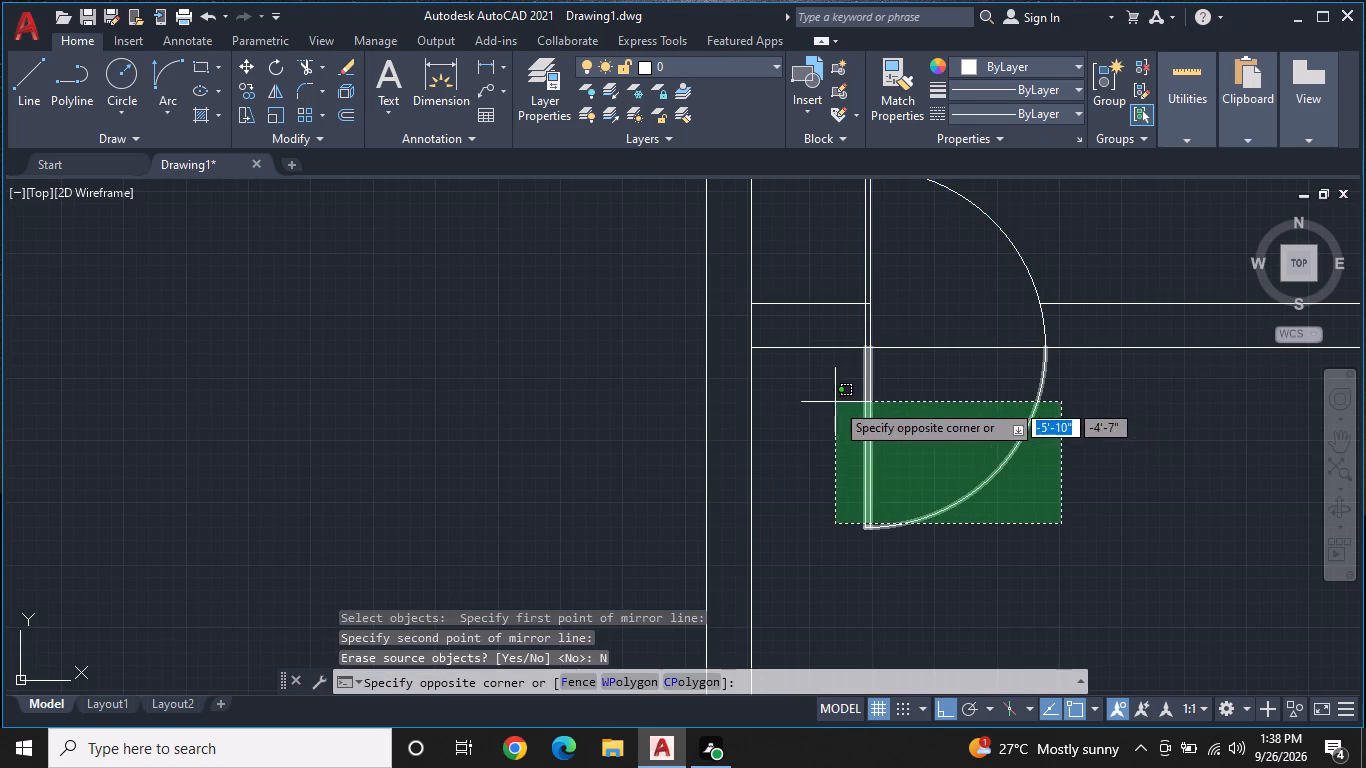
right_click(840, 399)
click(876, 416)
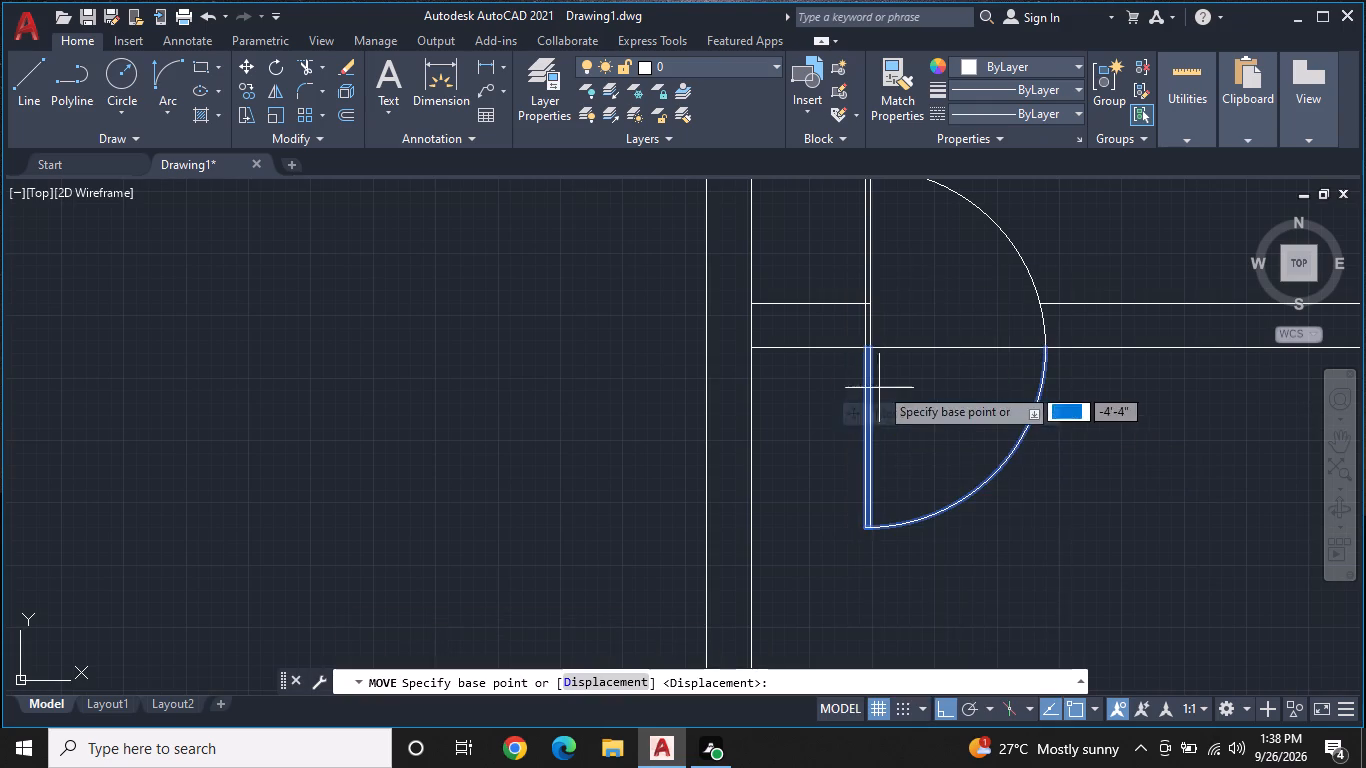
scroll(878, 357, up, 3)
click(817, 322)
scroll(814, 416, down, 3)
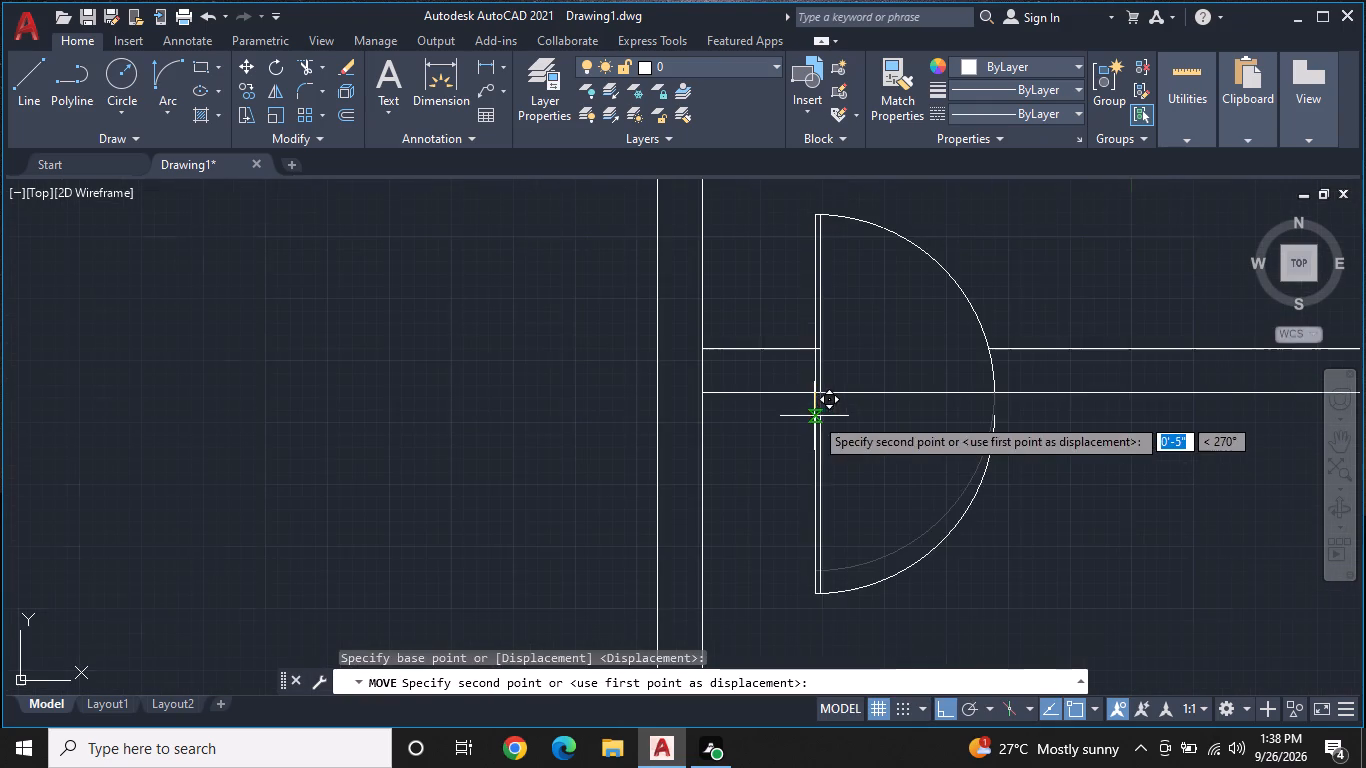
middle_drag(813, 427, 858, 202)
scroll(858, 219, down, 3)
middle_drag(861, 393, 861, 437)
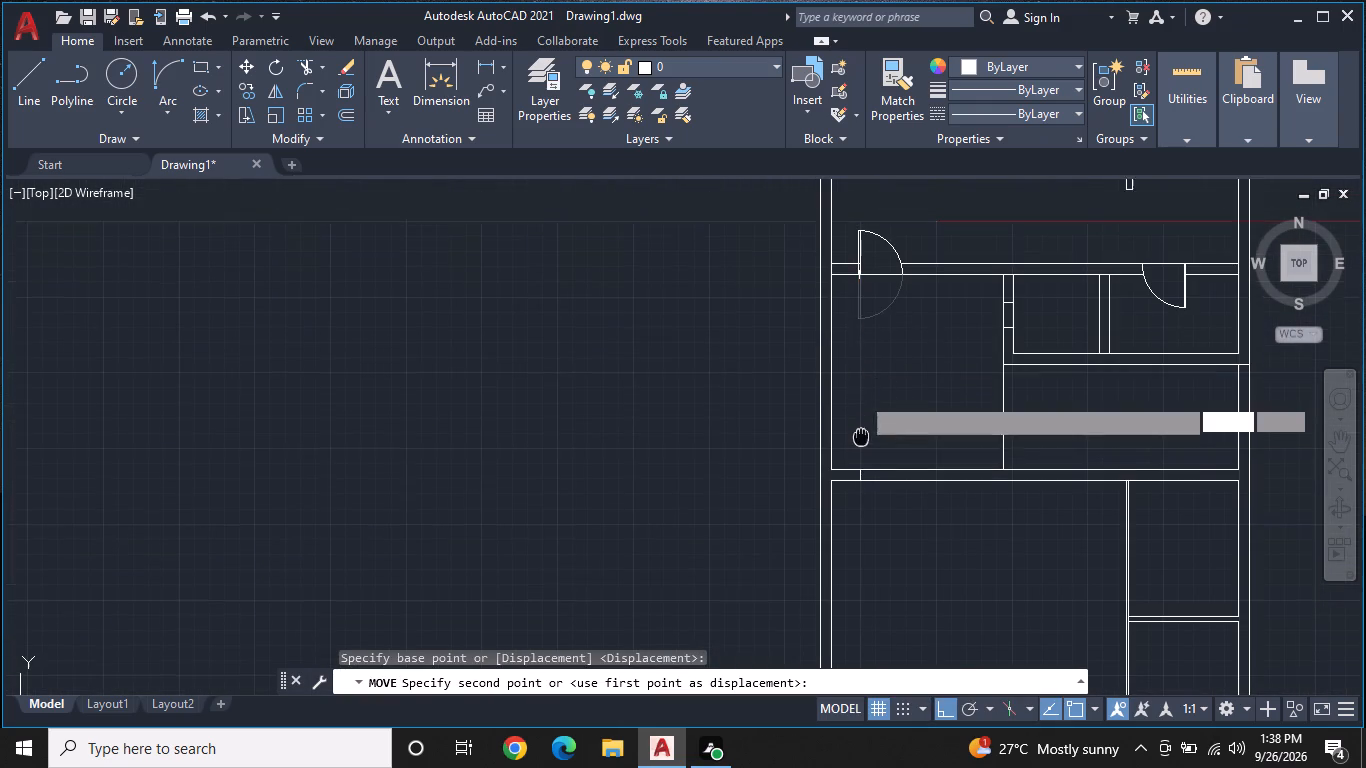
middle_drag(861, 437, 875, 299)
scroll(895, 383, up, 2)
scroll(823, 274, up, 1)
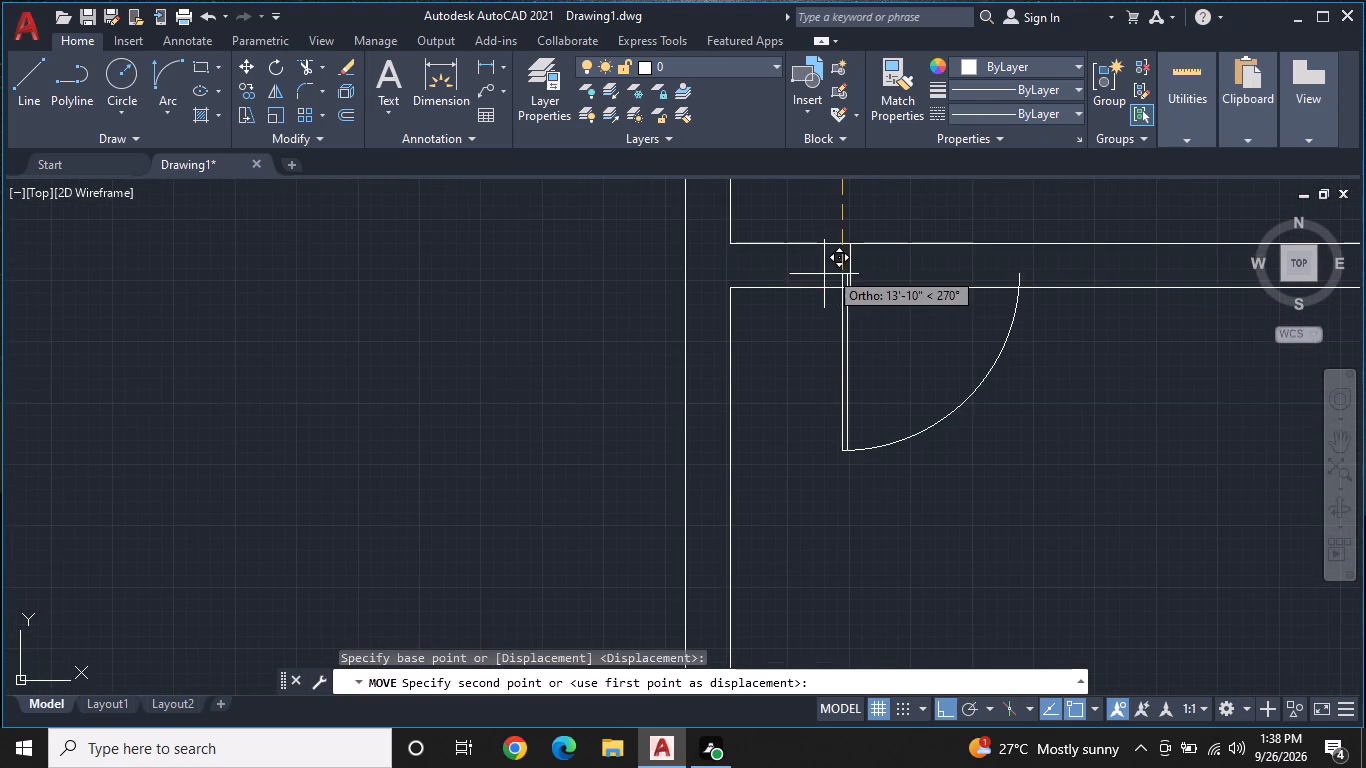
key(F8)
scroll(856, 264, up, 3)
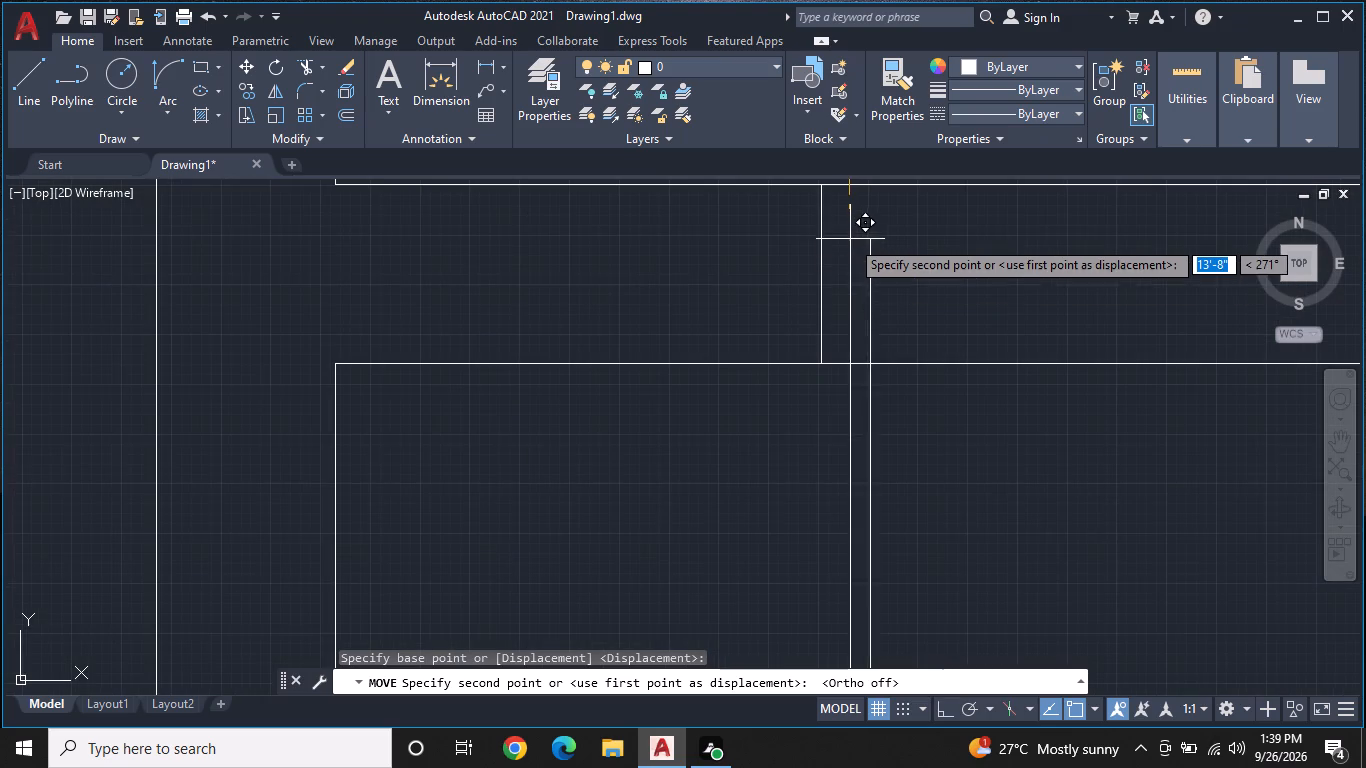
middle_drag(849, 239, 843, 343)
click(817, 285)
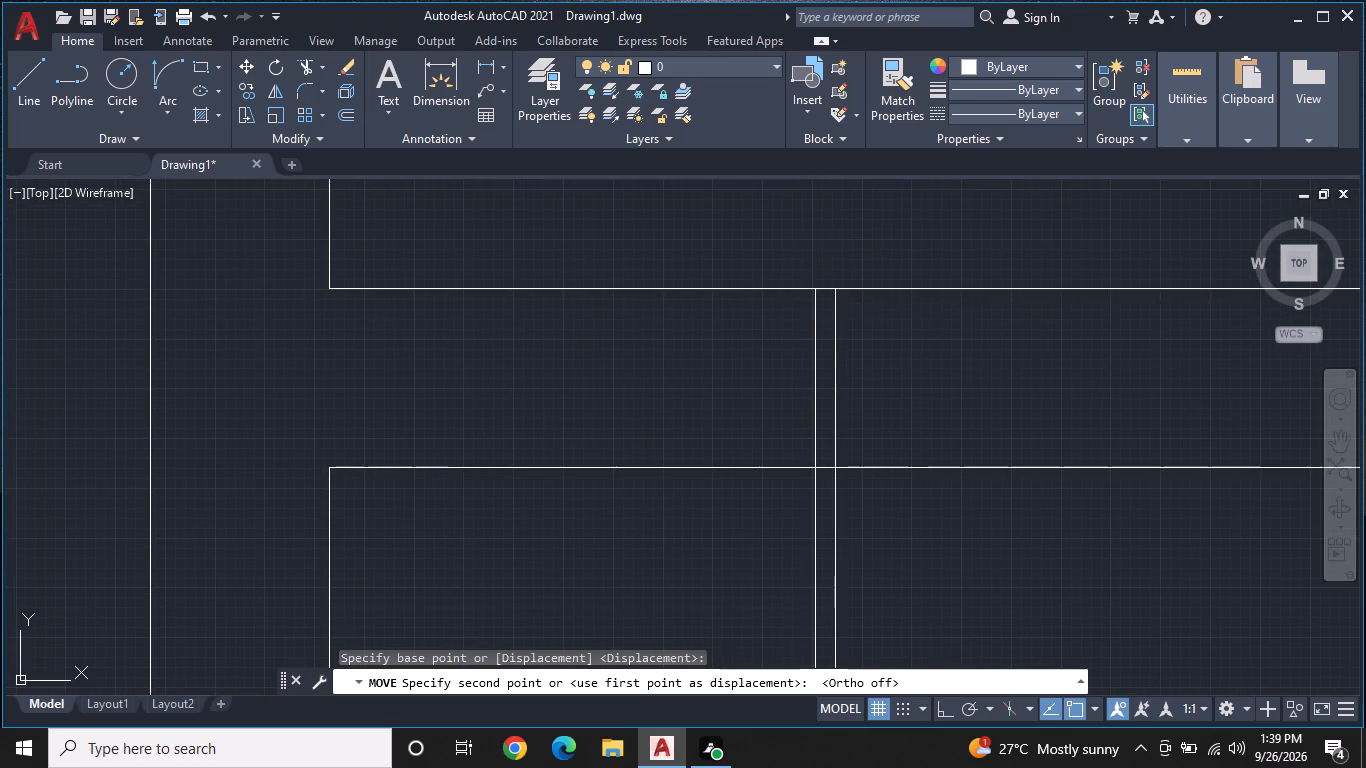
scroll(894, 320, down, 3)
middle_drag(967, 353, 738, 395)
key(Escape)
Trim the wall's lower line between the moved door's leaf and its swing arc.
scroll(738, 387, down, 2)
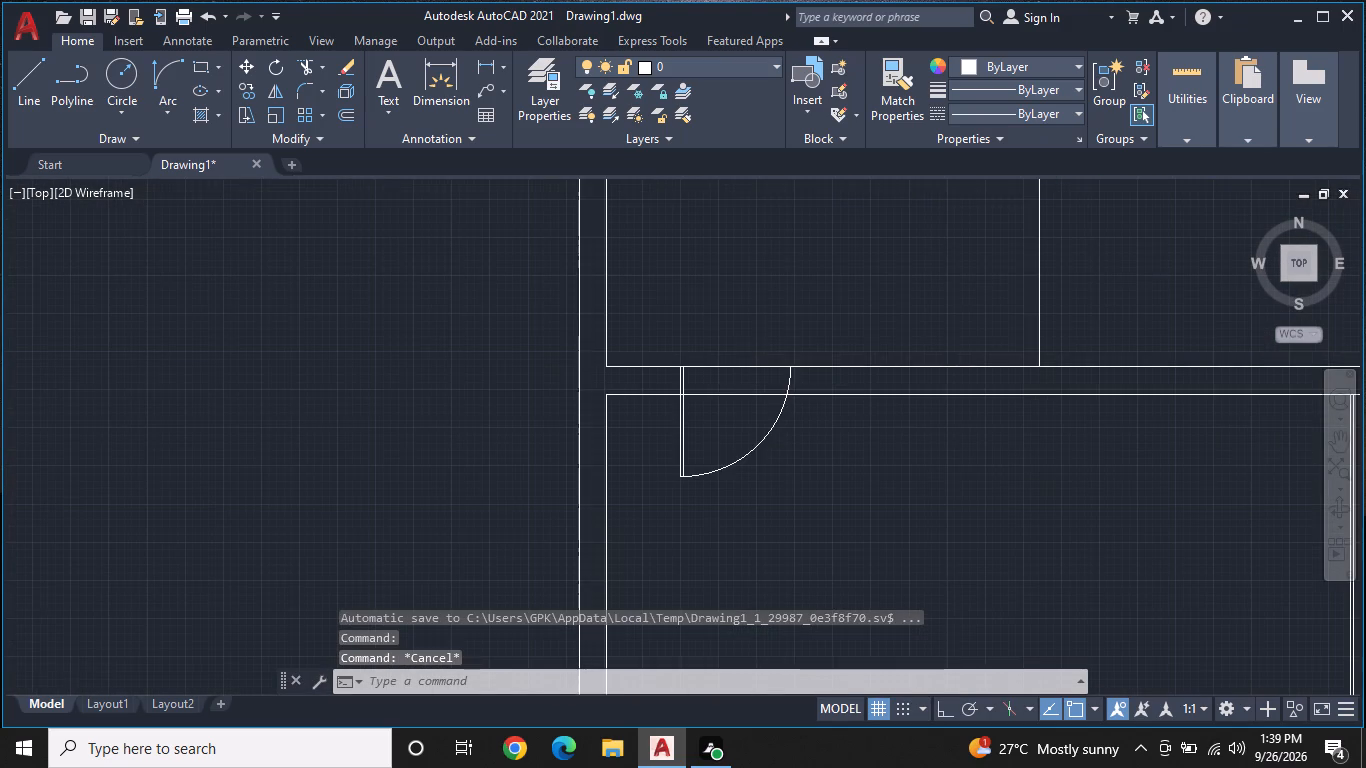
middle_drag(802, 390, 995, 373)
text(TR)
key(space)
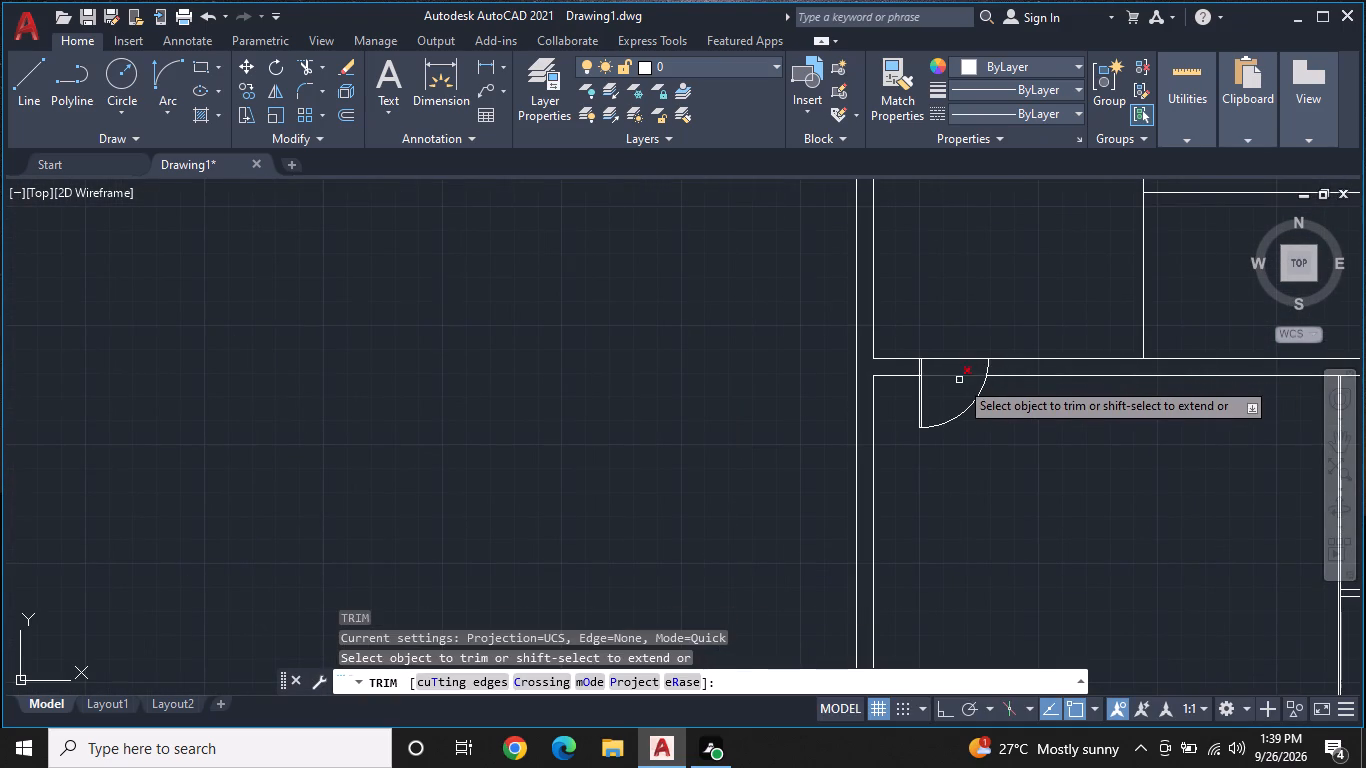
click(960, 375)
scroll(960, 375, down, 1)
middle_drag(1012, 370, 963, 430)
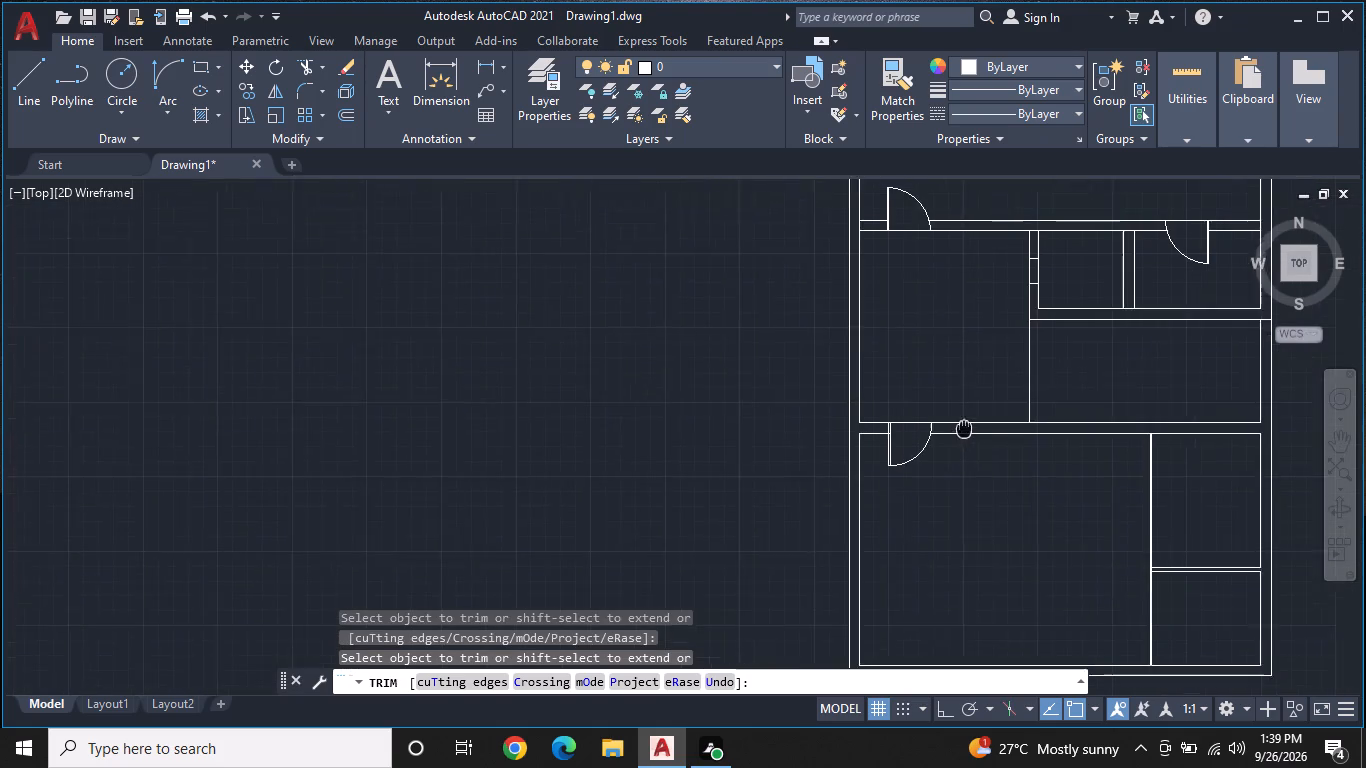
middle_drag(963, 430, 937, 394)
key(Escape)
Draw a 1' vertical line up from the thin partition's bottom end, on its inner face in the lower-right room.
middle_drag(954, 302, 898, 361)
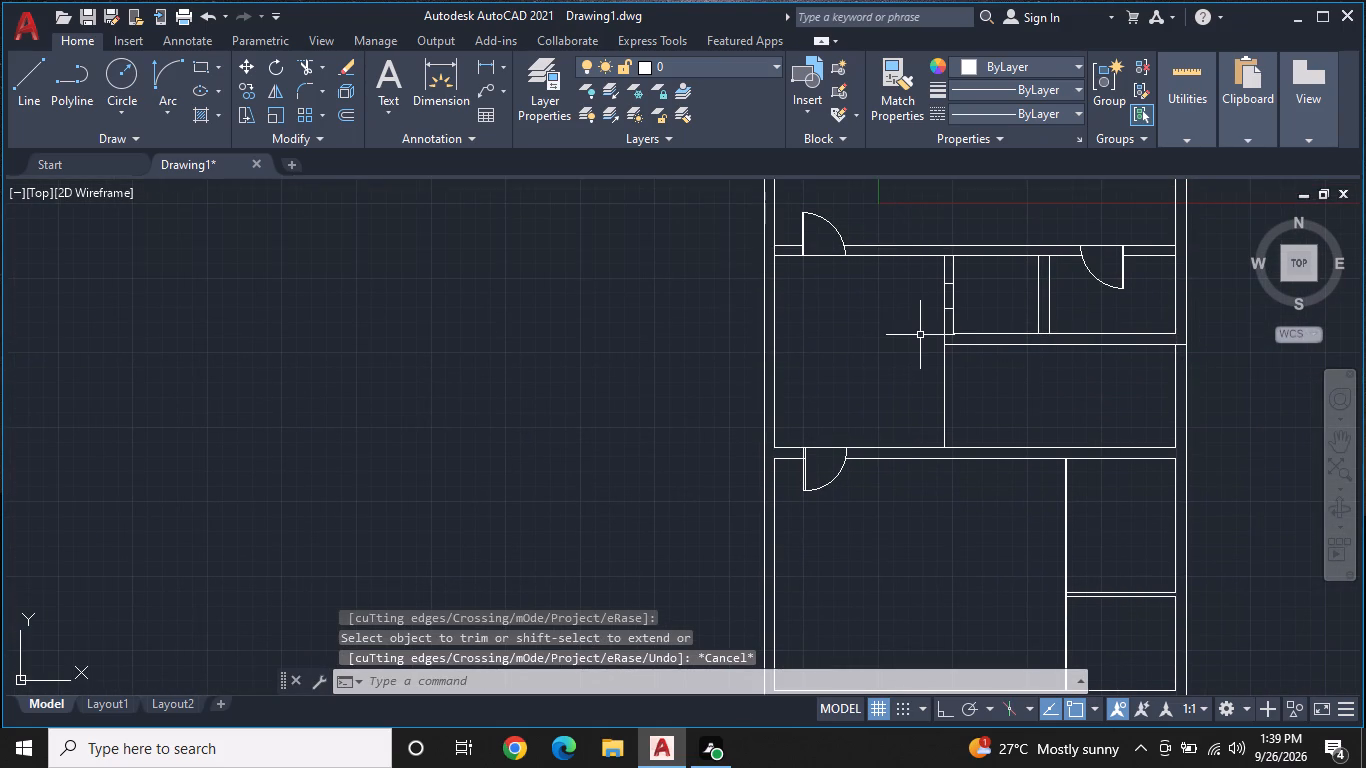
middle_drag(919, 338, 893, 401)
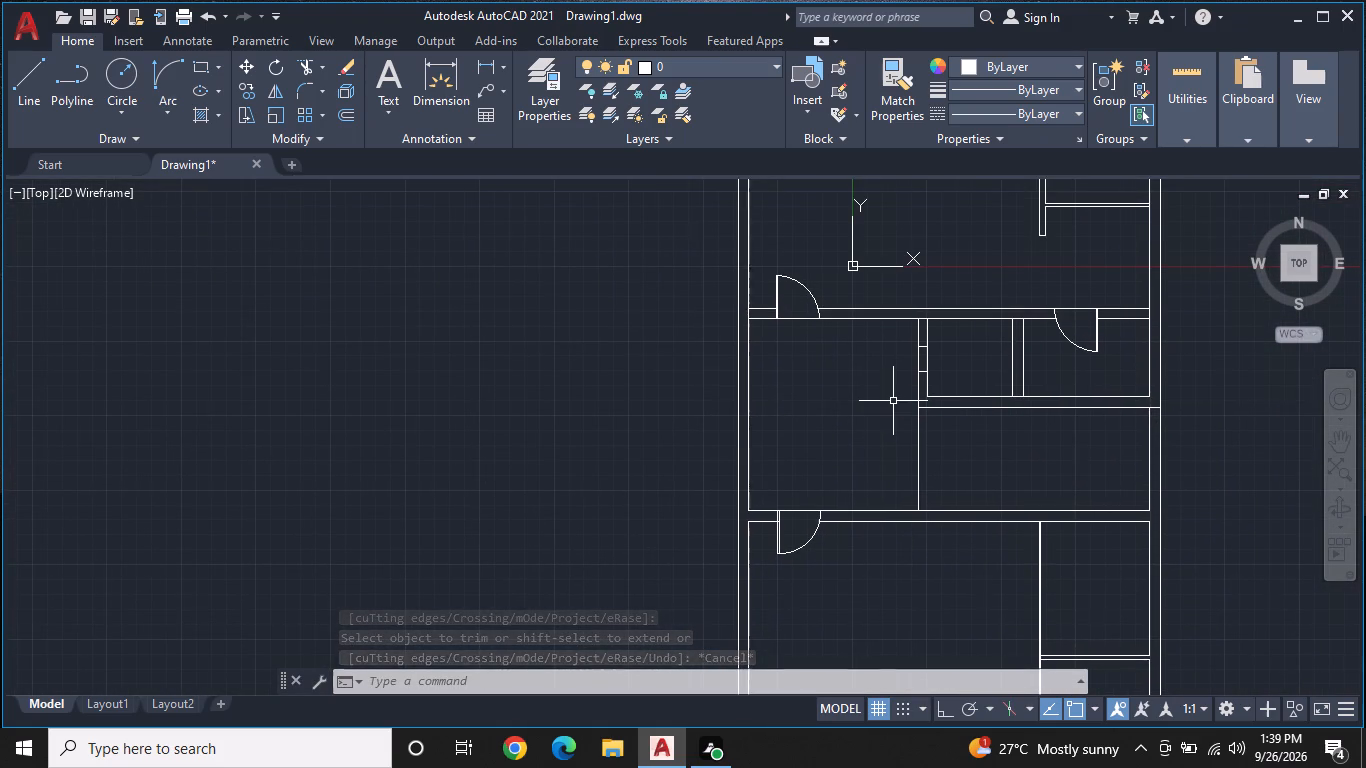
scroll(893, 401, up, 1)
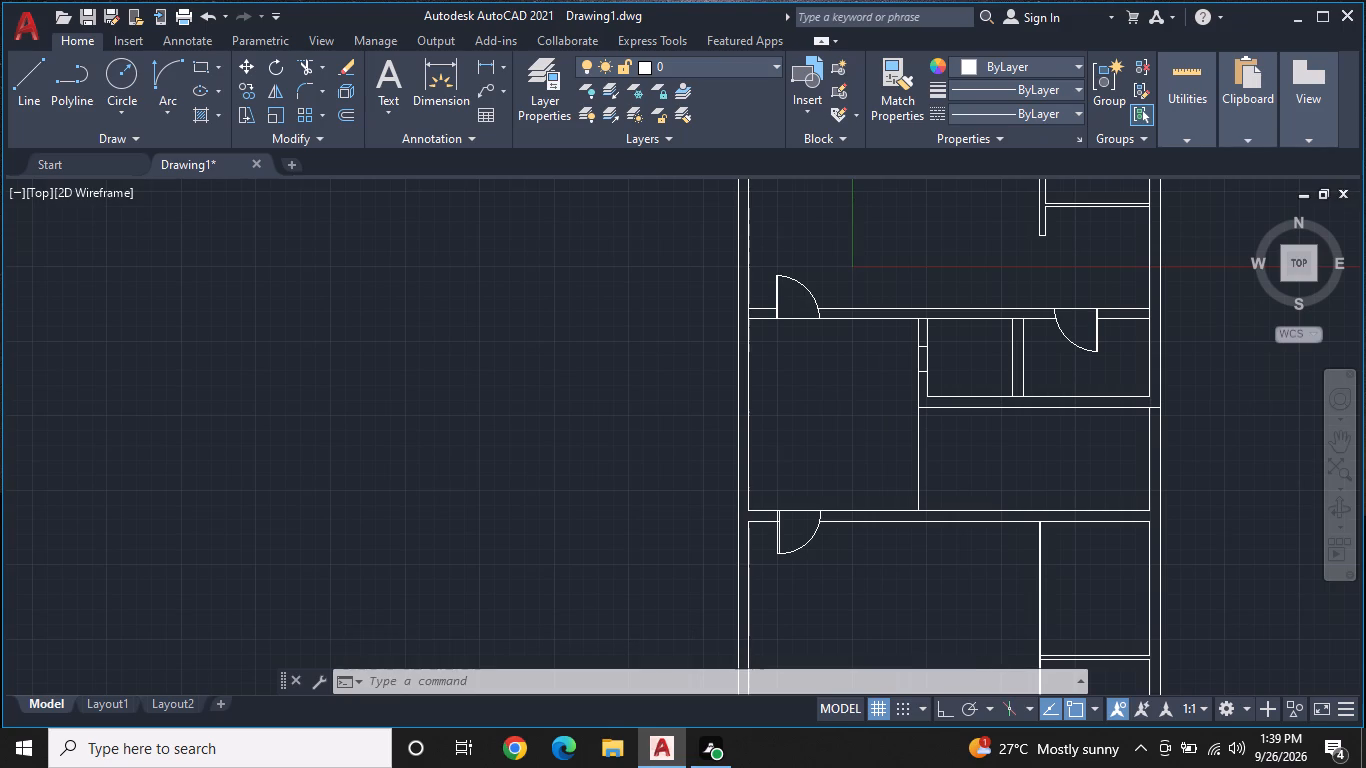
middle_drag(891, 431, 903, 376)
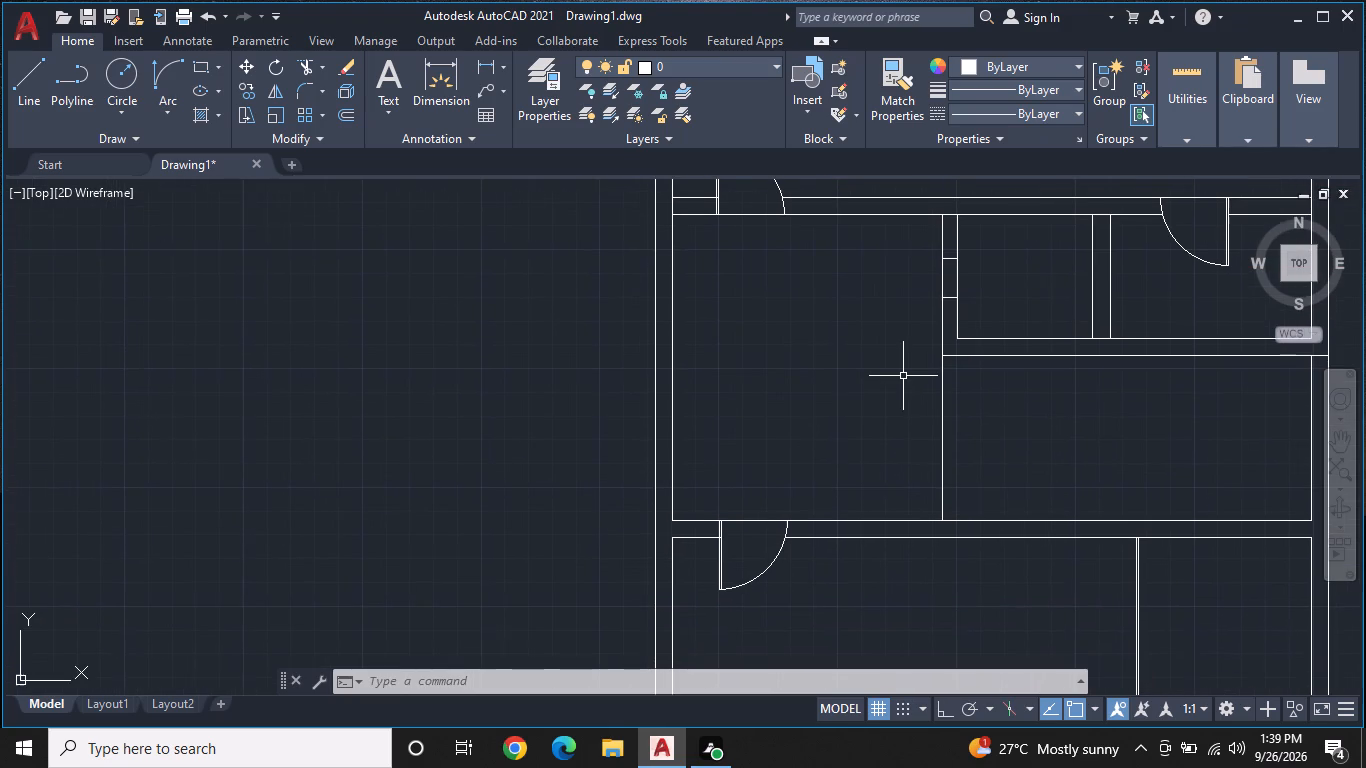
middle_drag(1011, 484, 893, 332)
middle_drag(1032, 549, 1028, 355)
middle_drag(1039, 515, 1044, 490)
key(Escape)
scroll(1037, 505, up, 1)
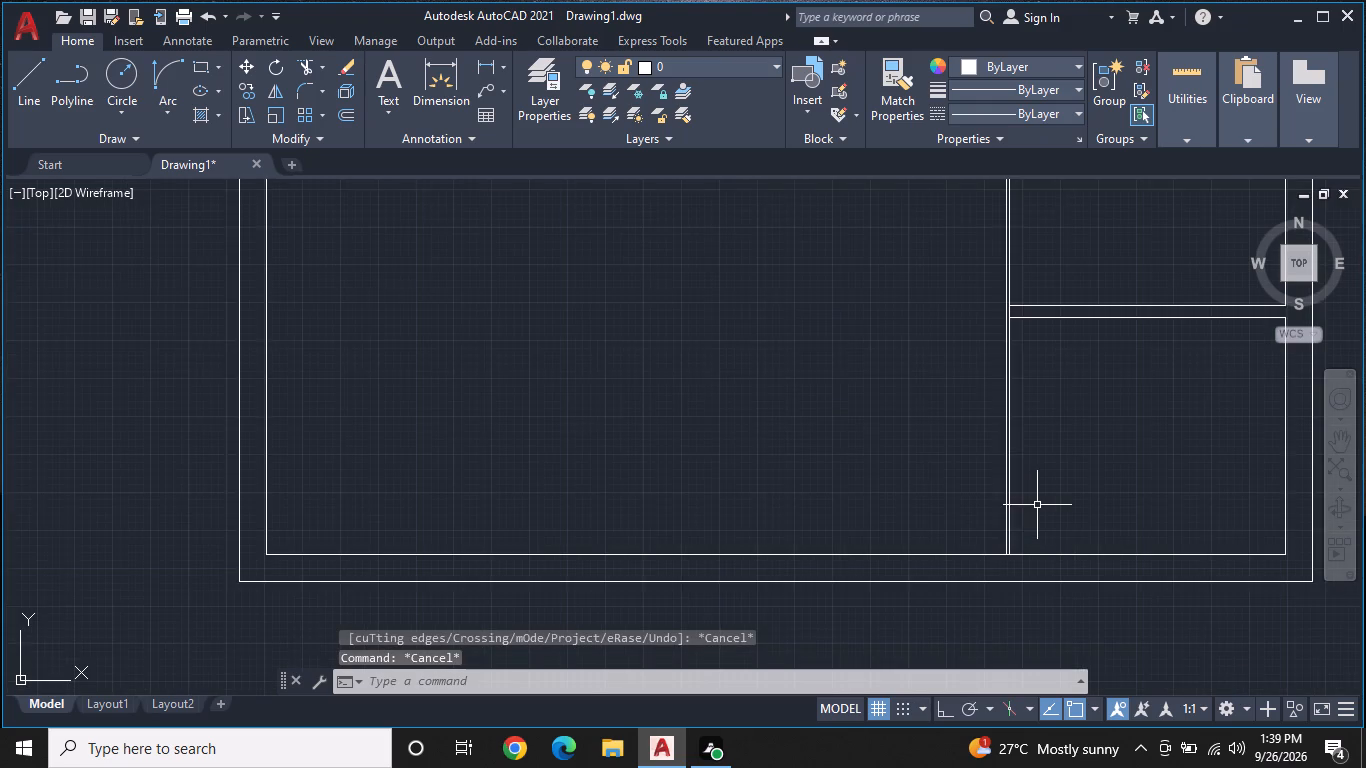
scroll(1037, 505, up, 1)
text(L)
key(space)
scroll(1014, 541, up, 1)
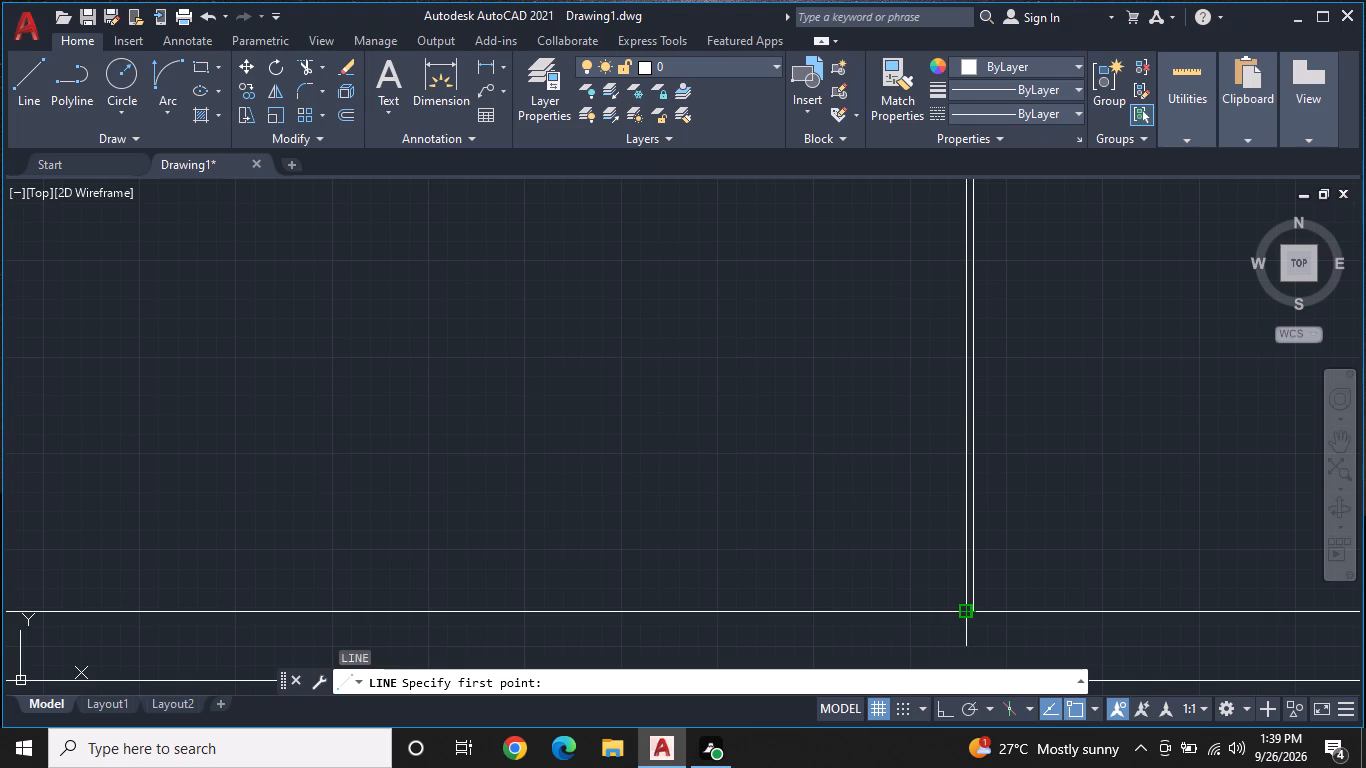
scroll(974, 610, up, 2)
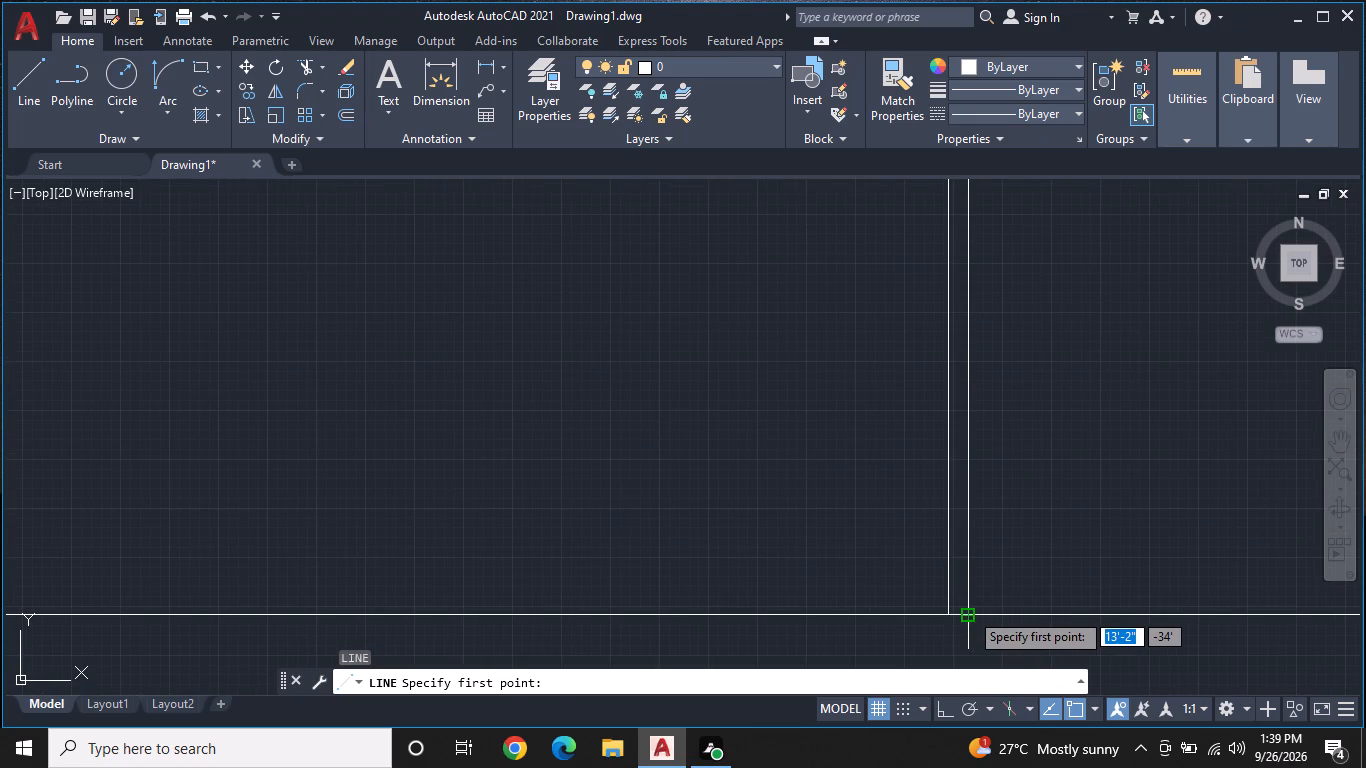
click(969, 612)
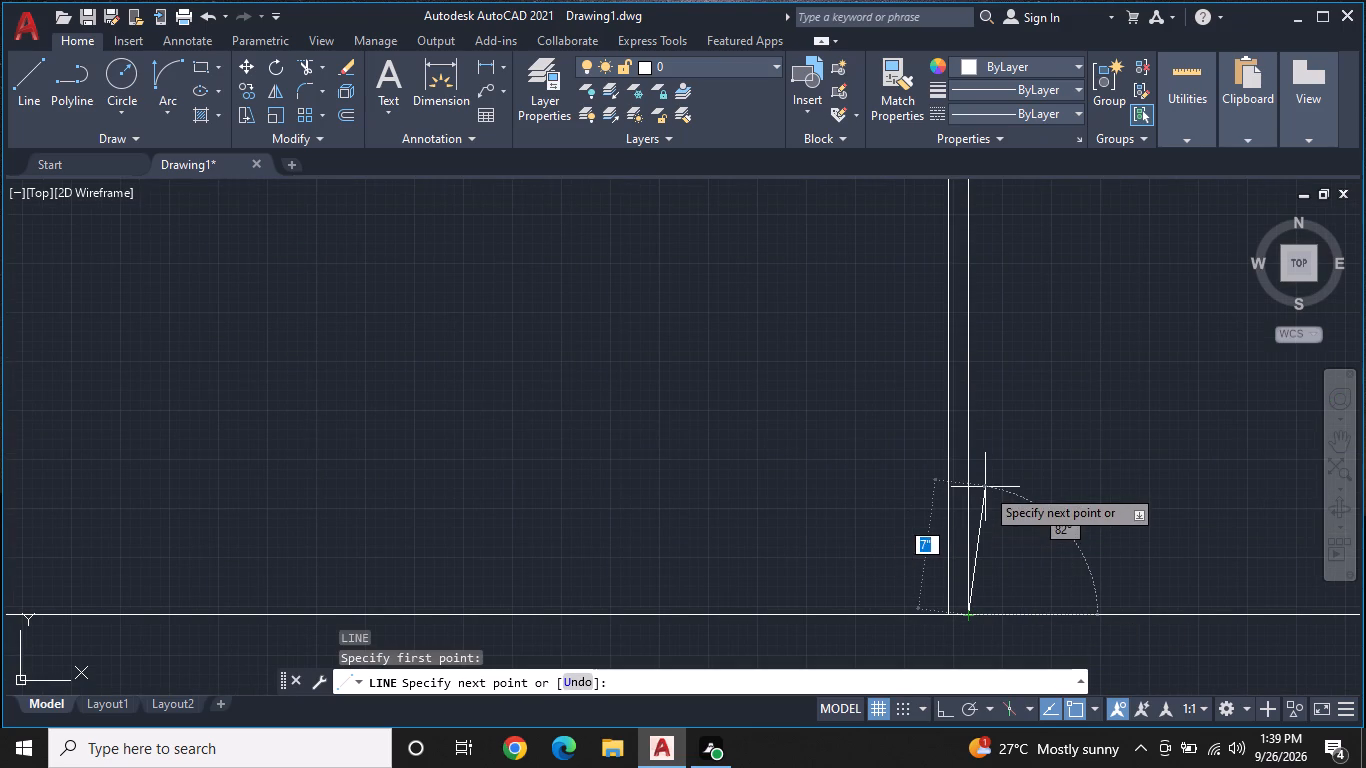
key(F8)
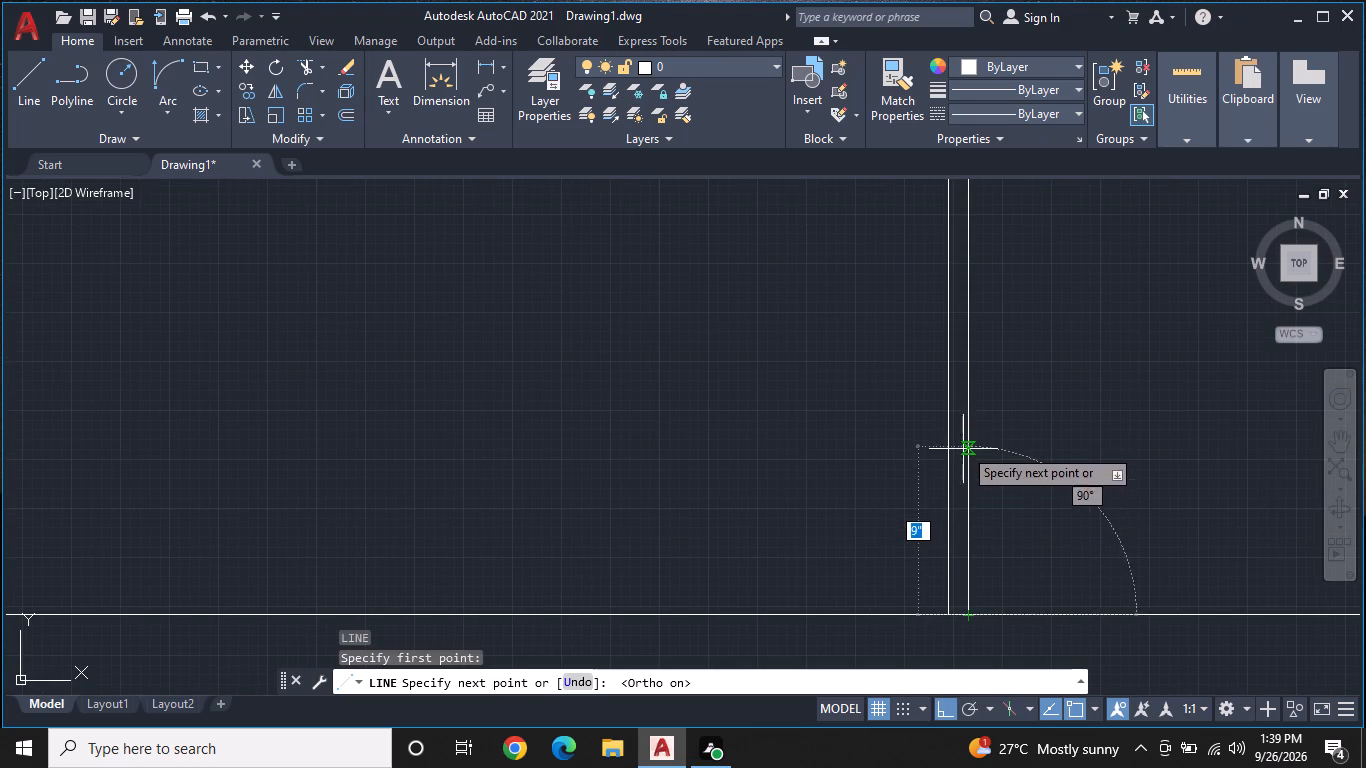
key(1)
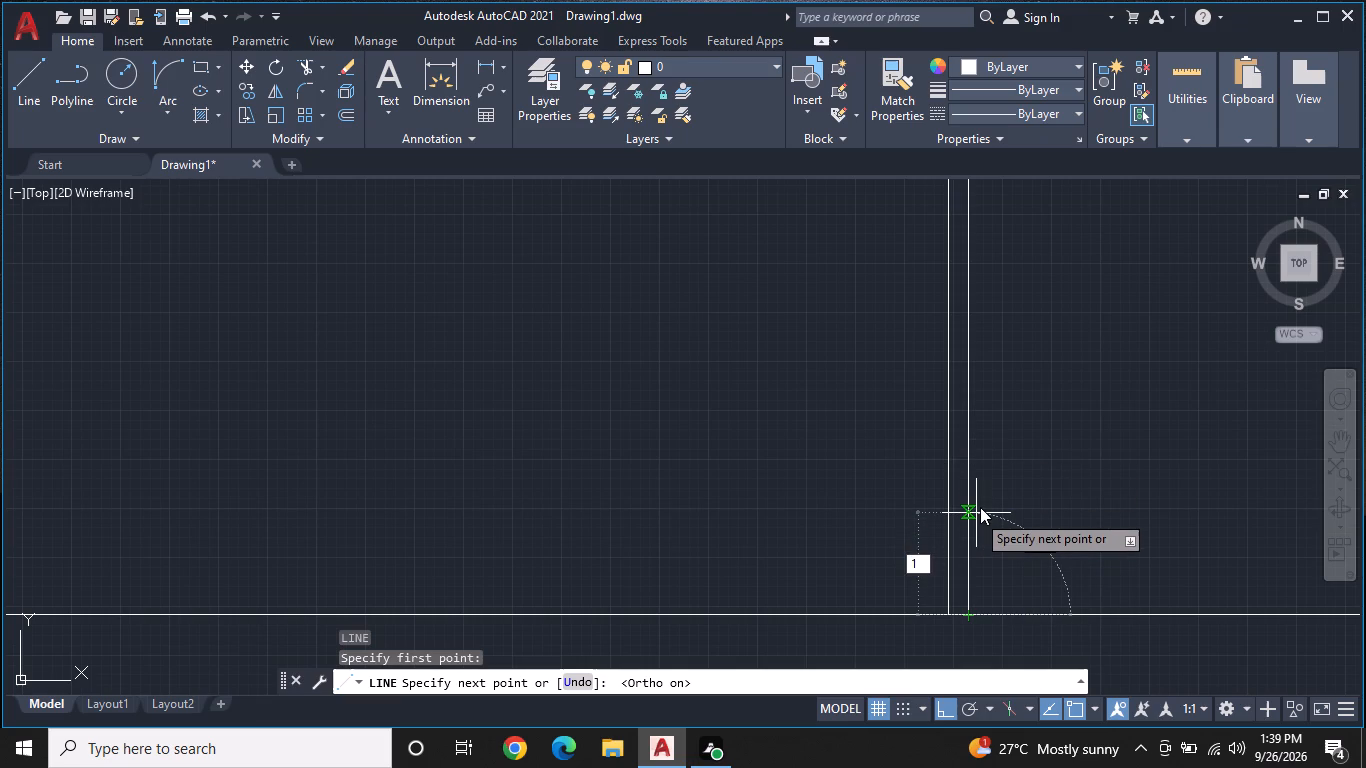
key(apostrophe)
key(Return)
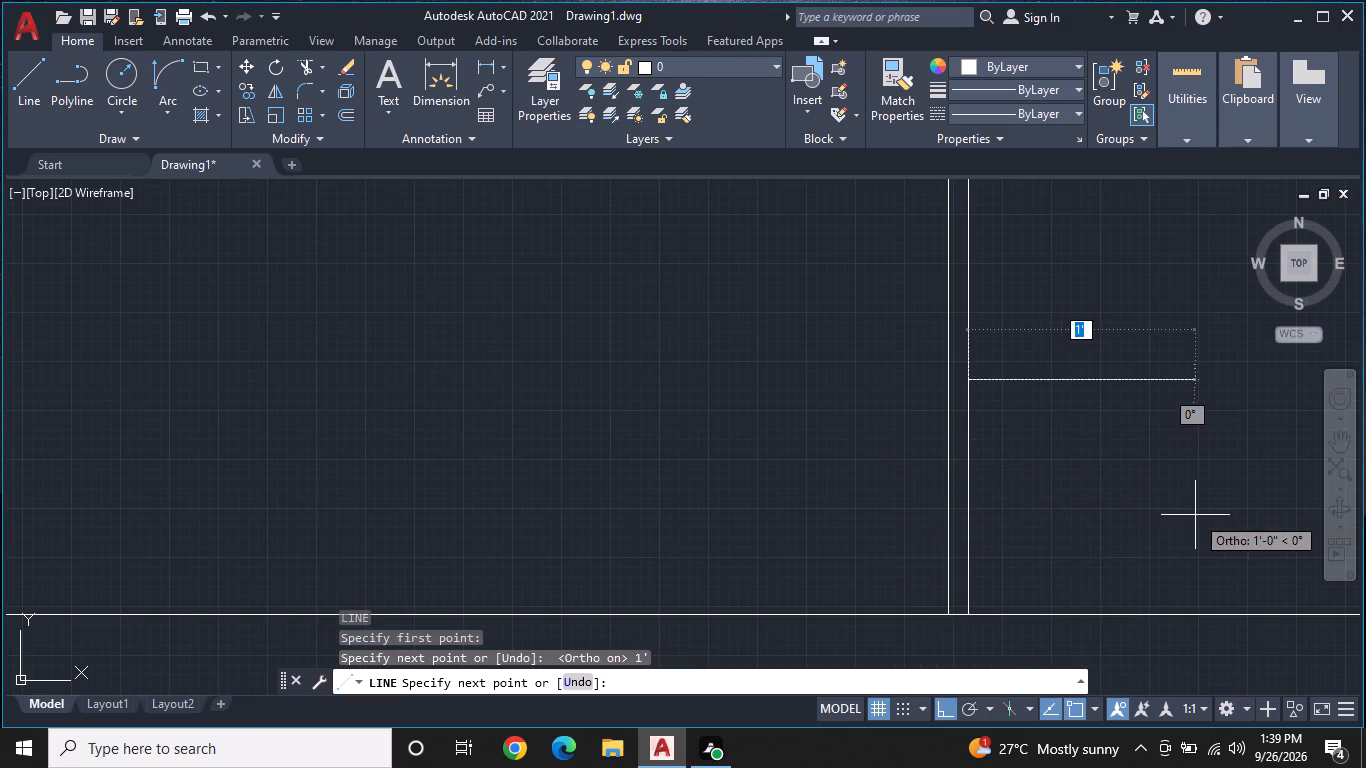
Continue the line about 6' horizontally toward the outer wall and about 5'-6" up to the room's upper wall.
scroll(1195, 515, down, 2)
middle_drag(1174, 509, 786, 494)
scroll(782, 492, down, 2)
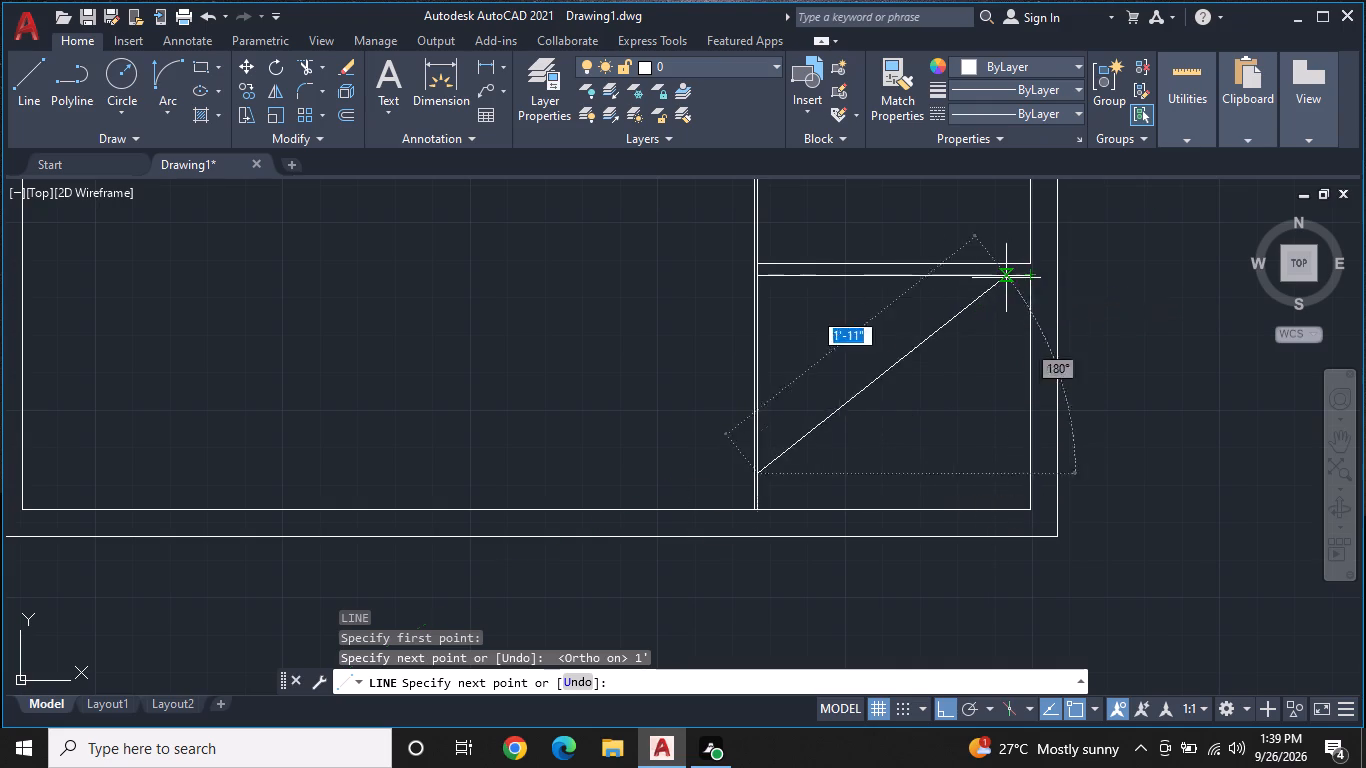
click(974, 469)
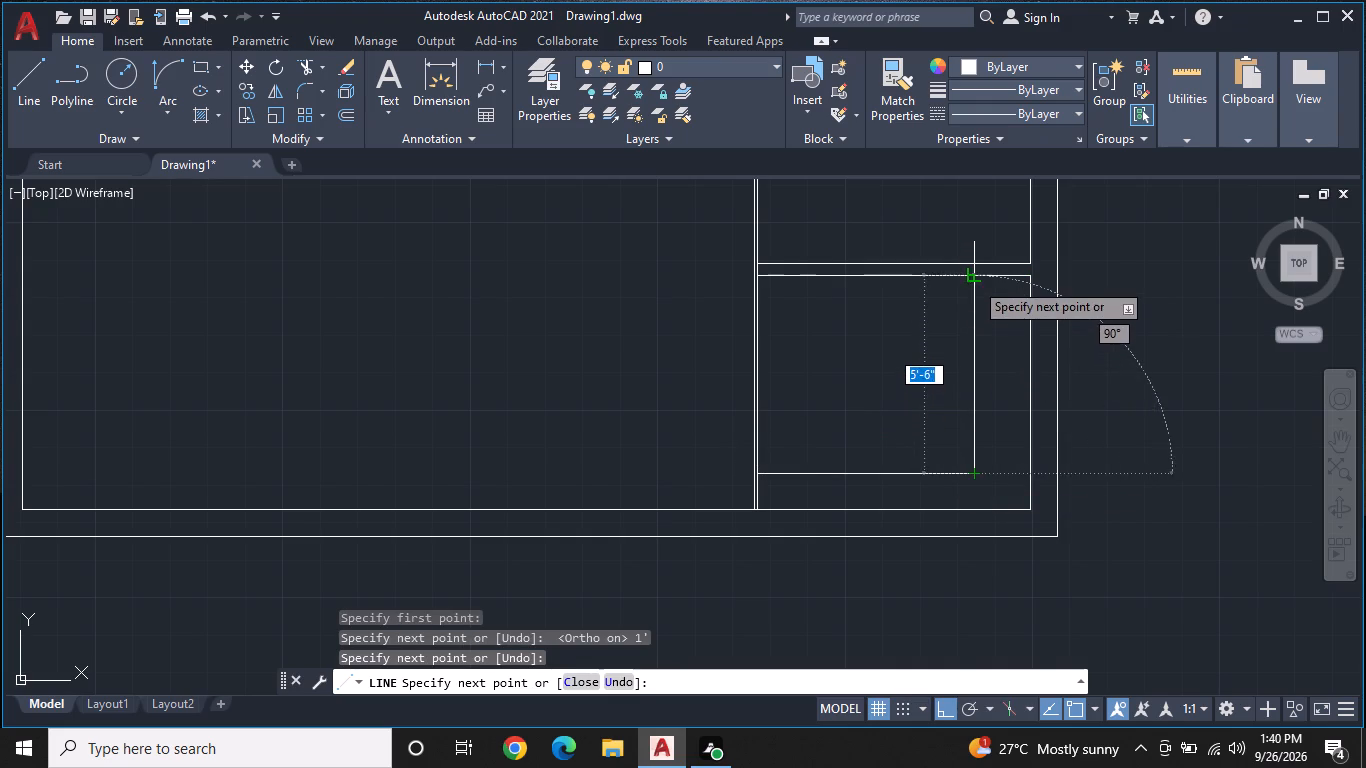
click(974, 281)
key(Escape)
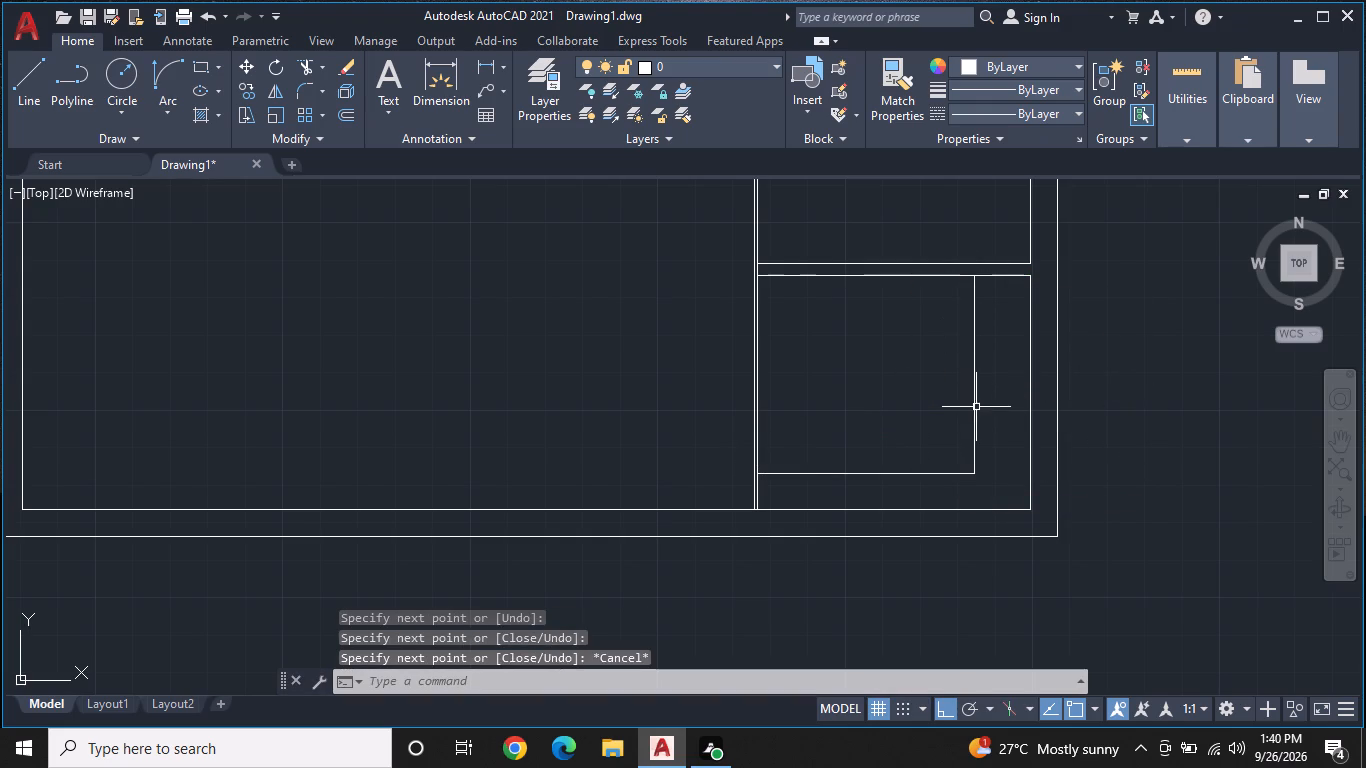
Draw a line 1' inward from the room's upper outer corner, about 5'-6" down, and back about 1' onto the horizontal line.
text(L)
key(space)
click(1030, 275)
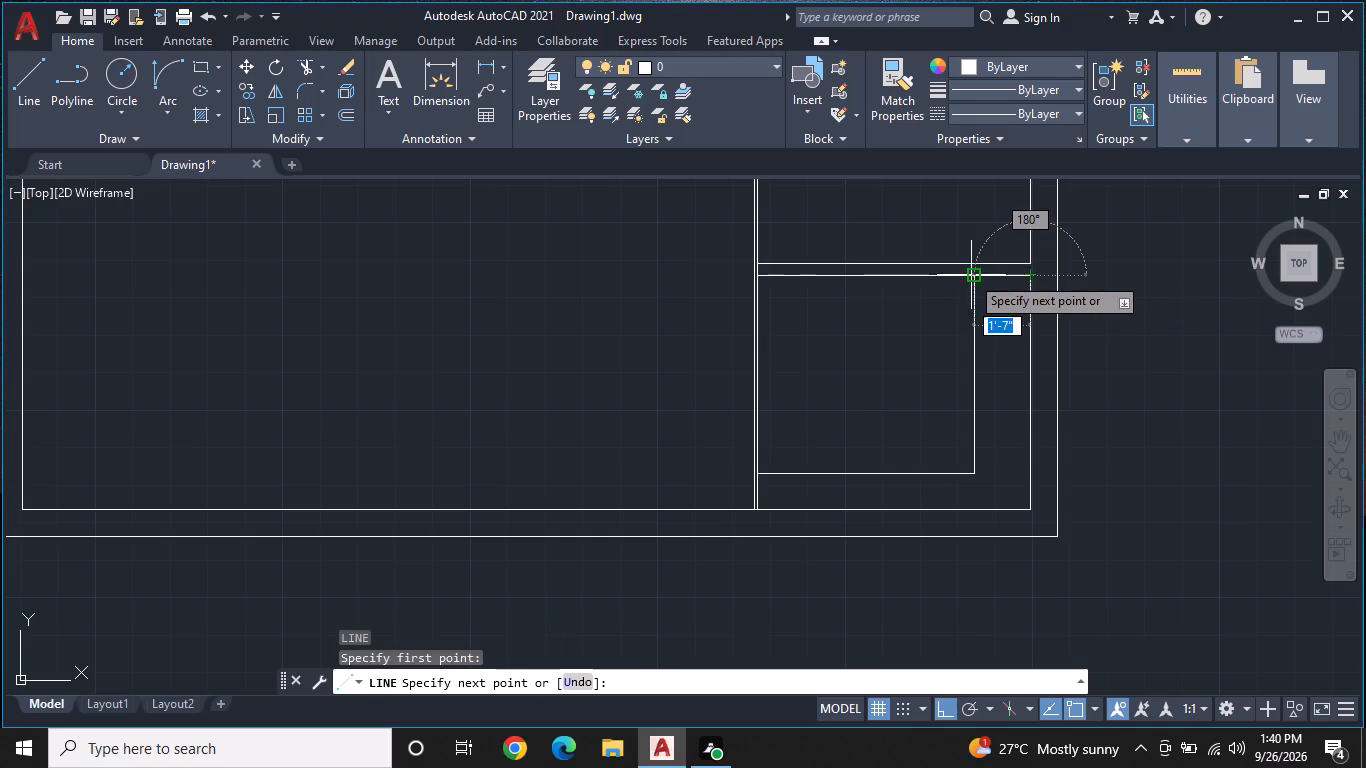
key(1)
key(apostrophe)
key(Return)
middle_drag(994, 497, 995, 448)
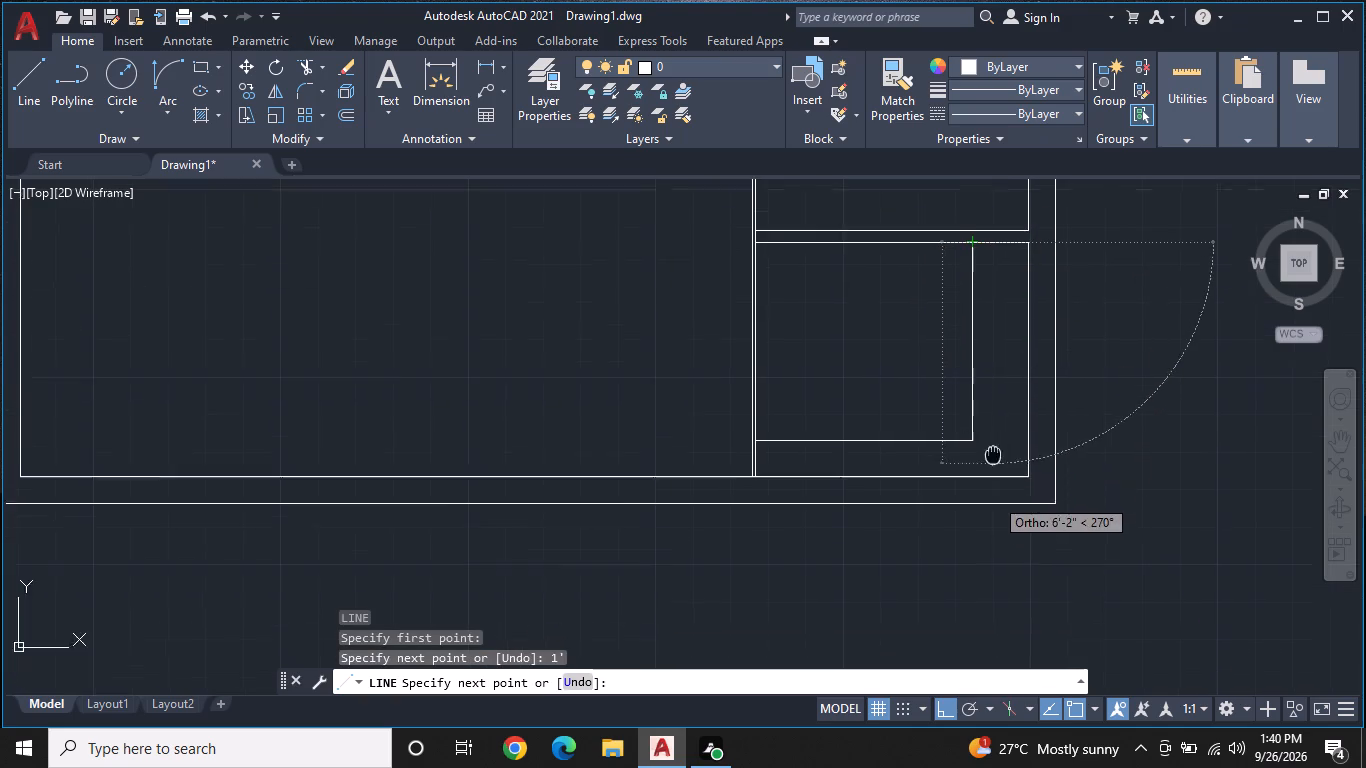
middle_drag(995, 448, 998, 440)
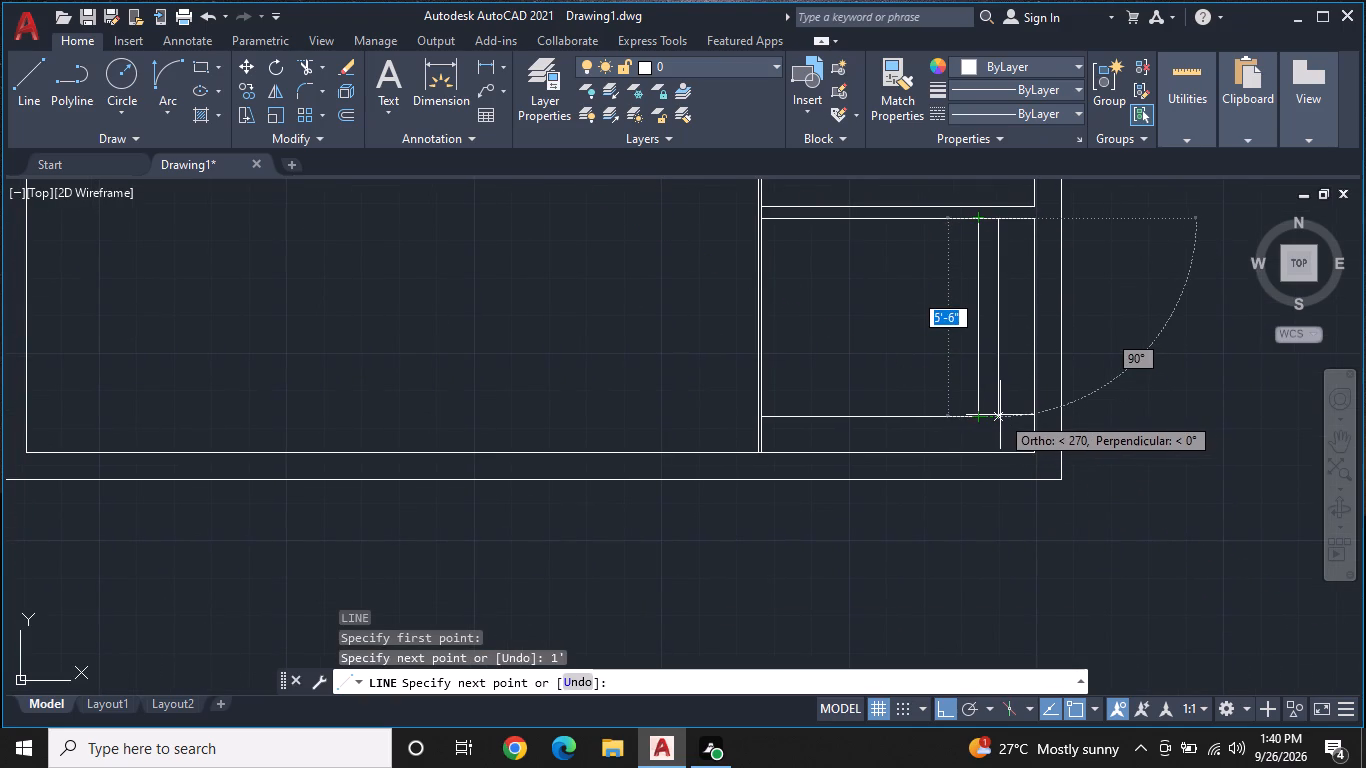
click(999, 415)
click(962, 415)
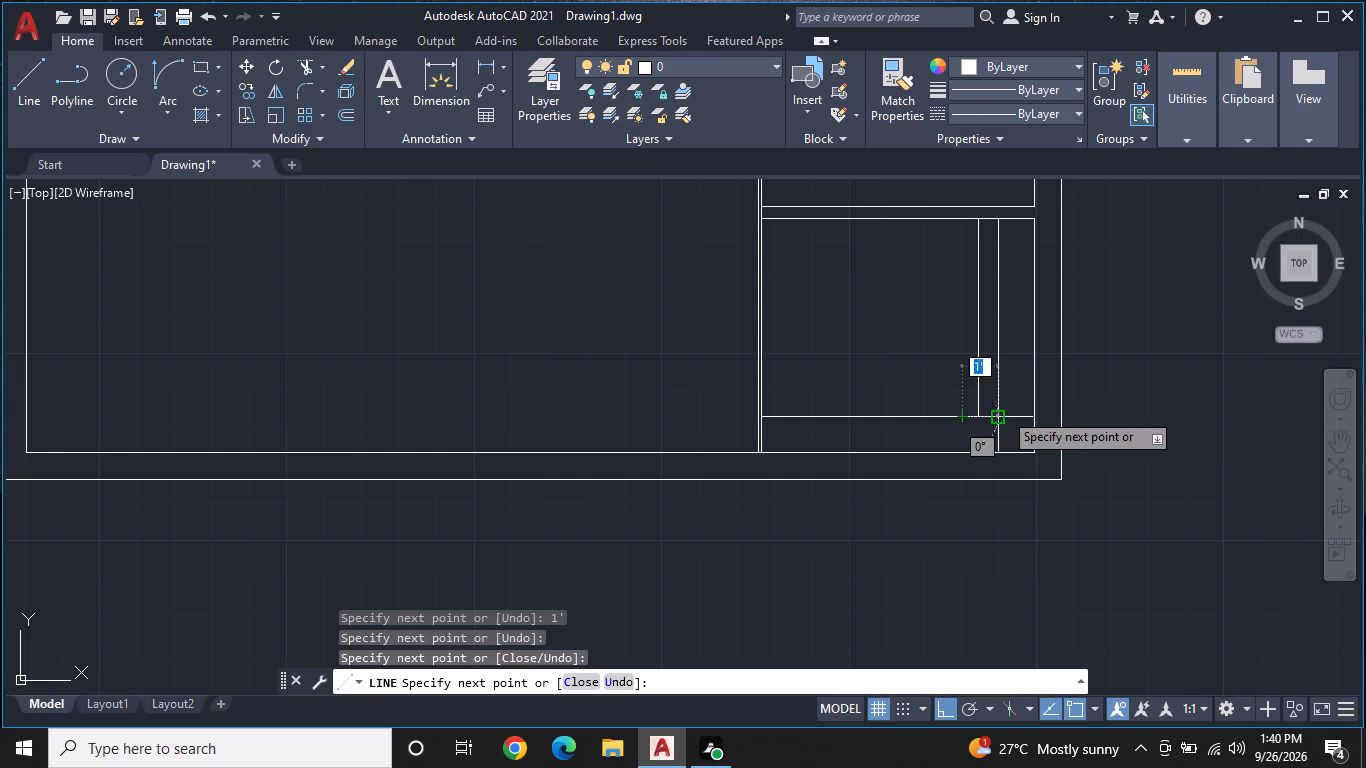
key(Escape)
Erase the earlier vertical line standing farther from the outer wall in the lower-right room.
click(977, 353)
right_click(977, 353)
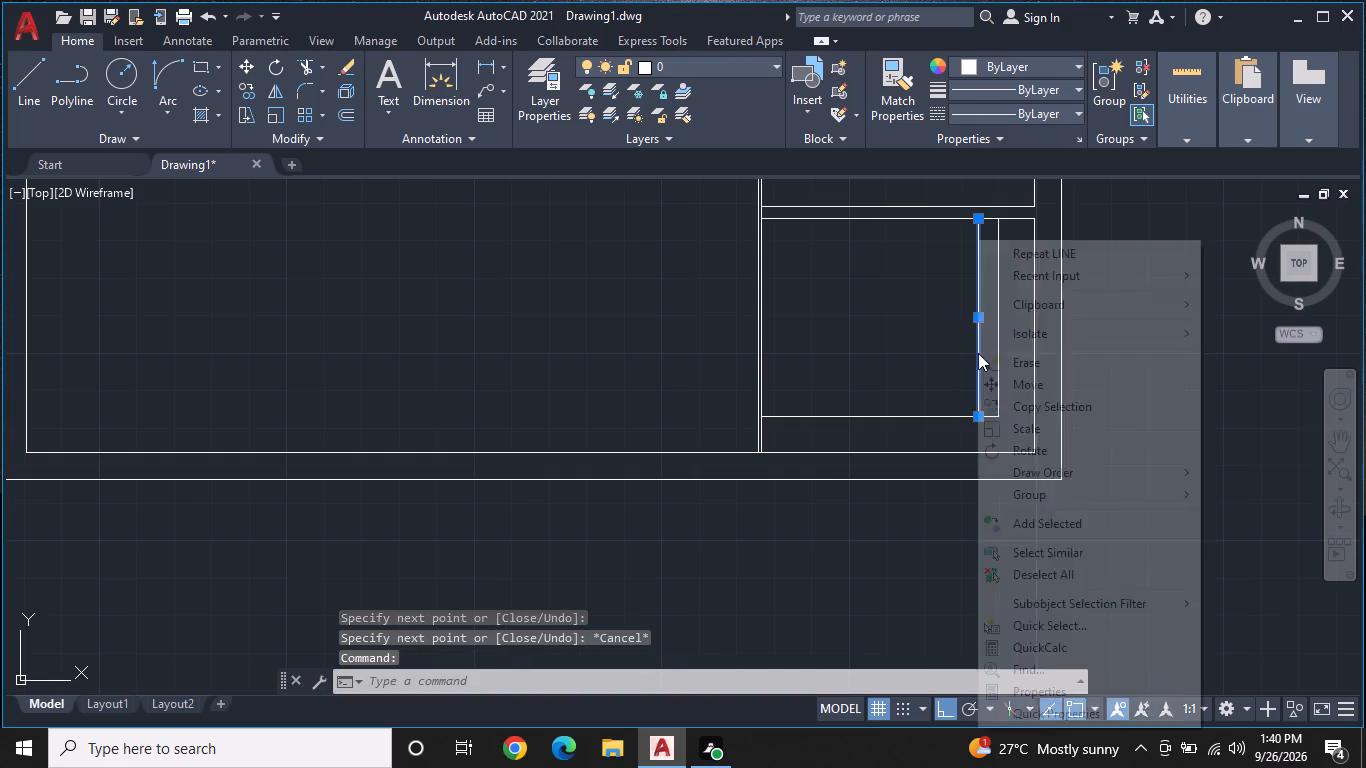
click(1022, 362)
Extend the vertical inset line beside the outer wall down to the lower-right room's bottom wall line.
scroll(1022, 393, down, 1)
middle_drag(1022, 417, 1049, 412)
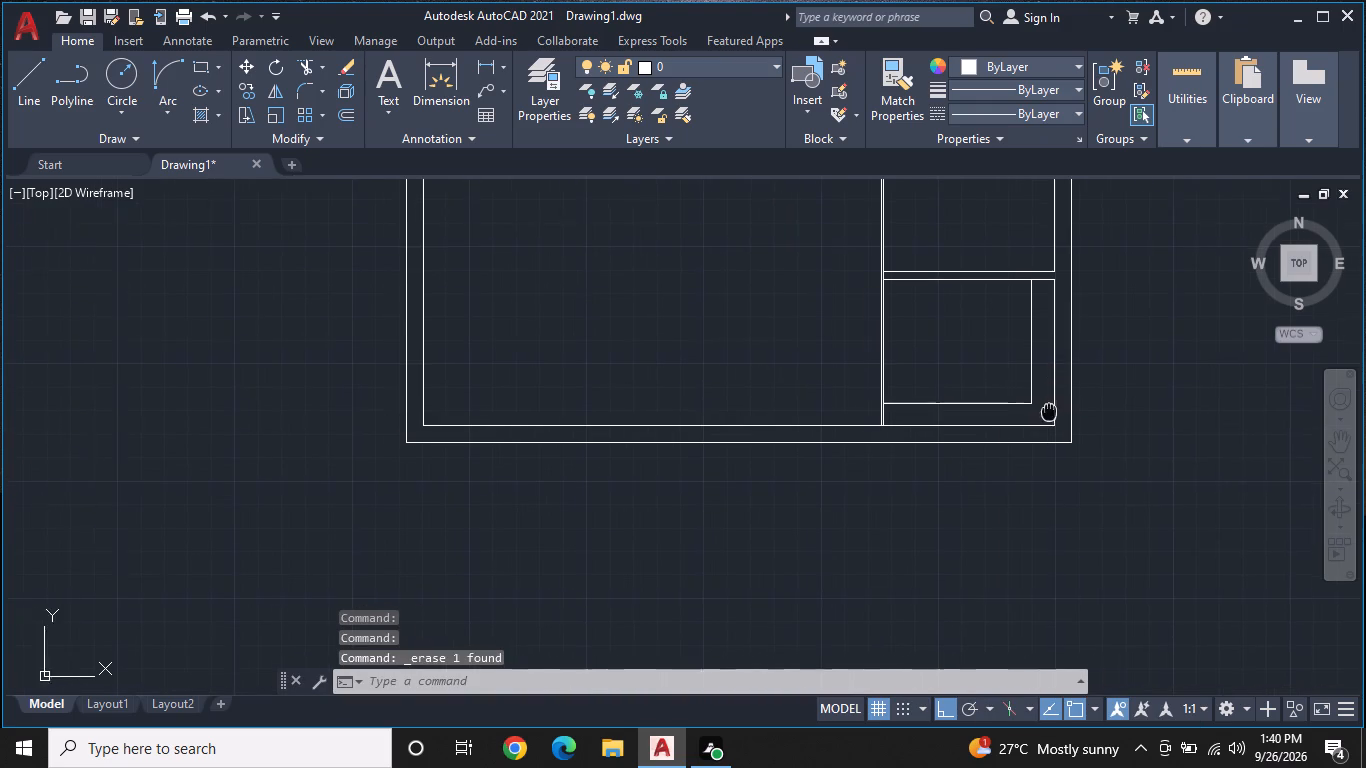
middle_drag(1049, 412, 1050, 412)
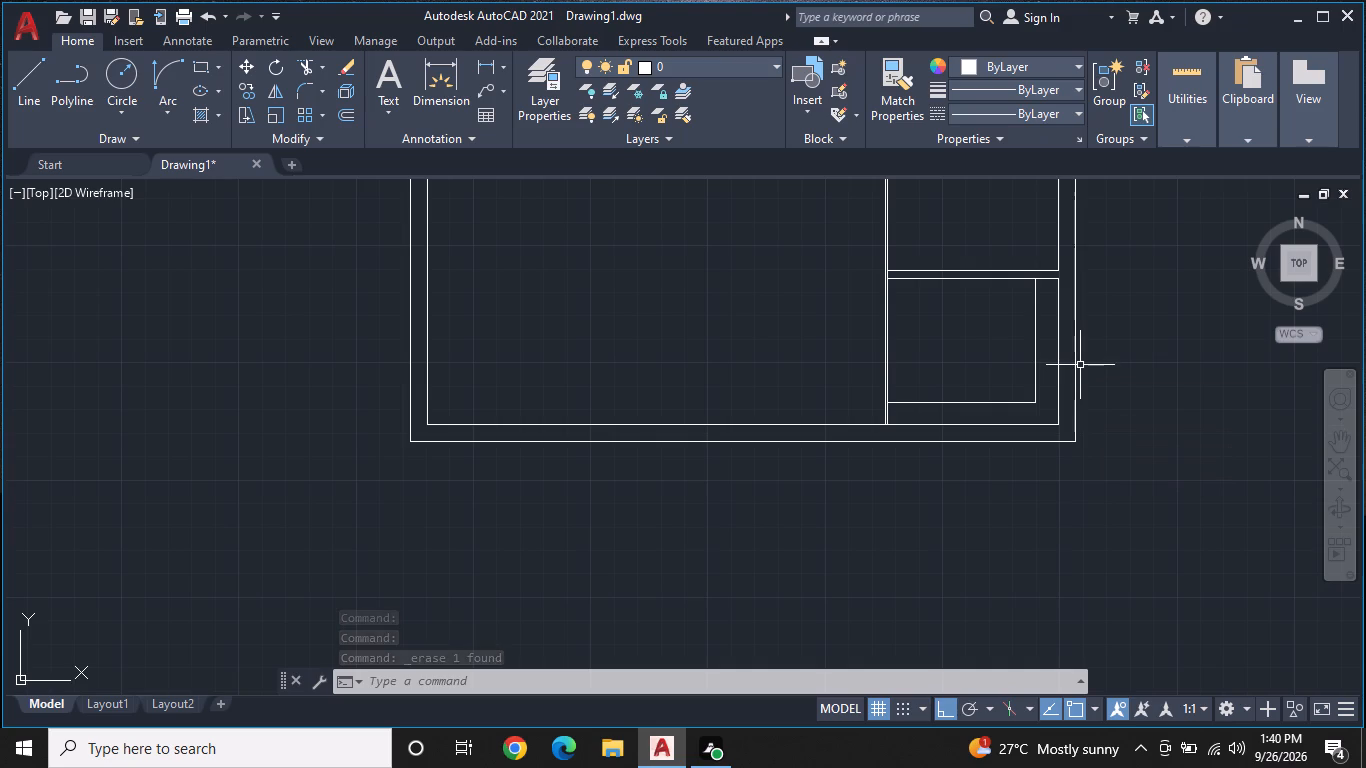
middle_drag(1073, 370, 1073, 366)
scroll(1073, 370, up, 1)
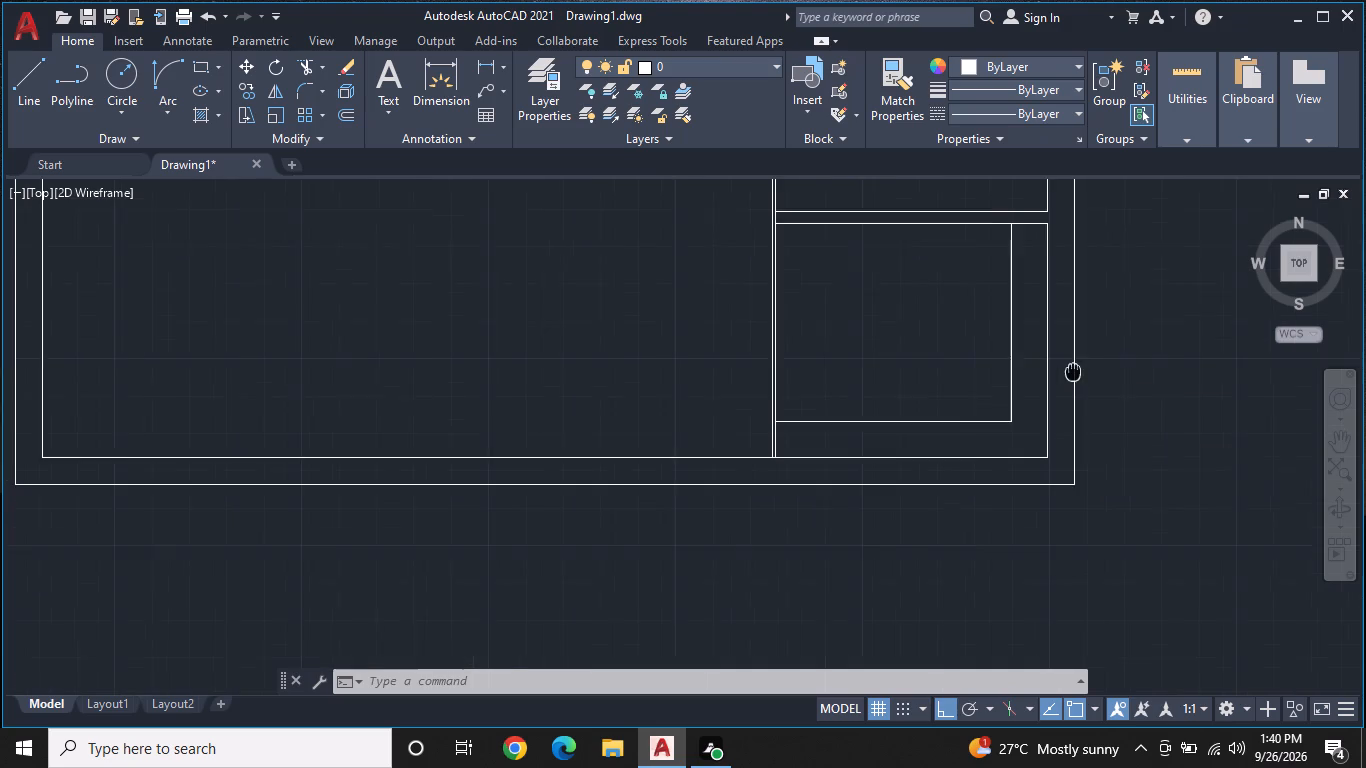
middle_drag(1073, 366, 1076, 353)
scroll(1049, 314, up, 1)
middle_drag(1031, 294, 1042, 333)
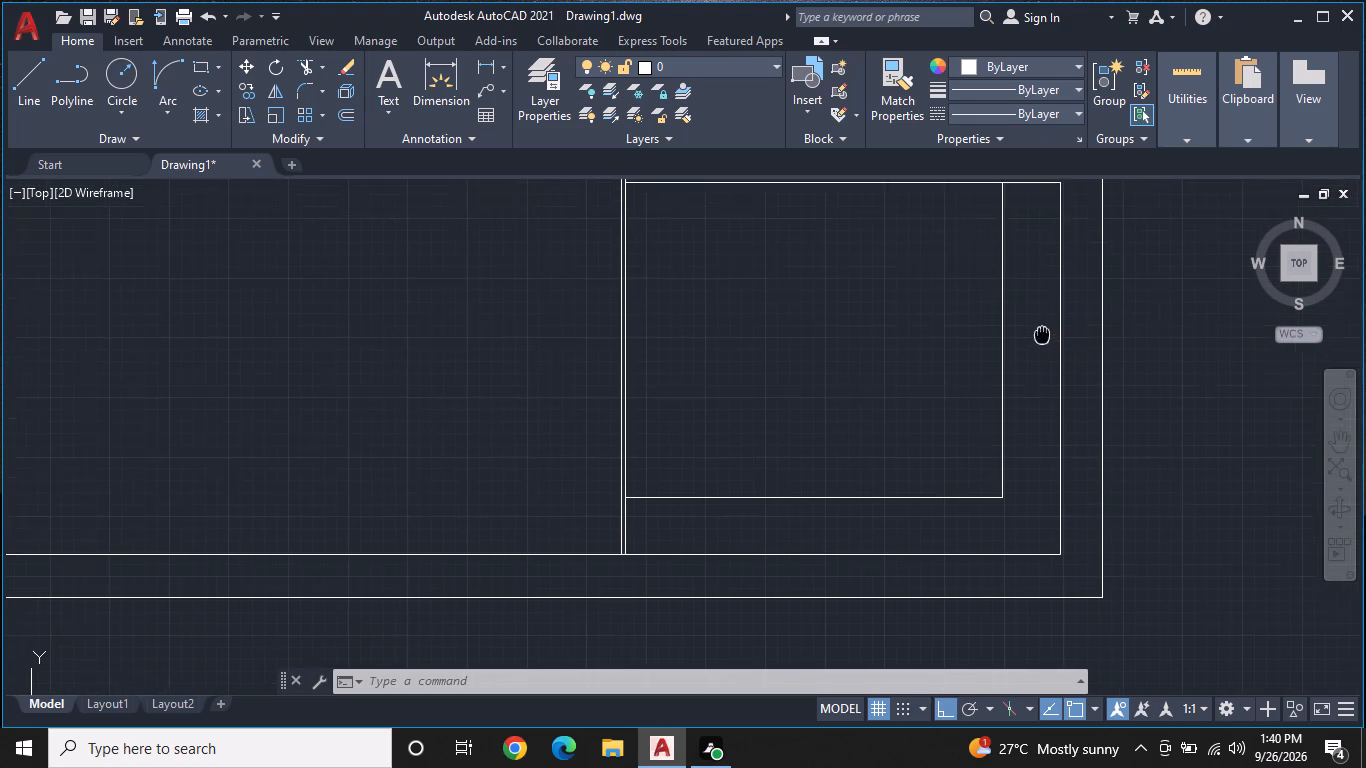
middle_drag(1042, 333, 1047, 353)
key(e)
text(X)
key(space)
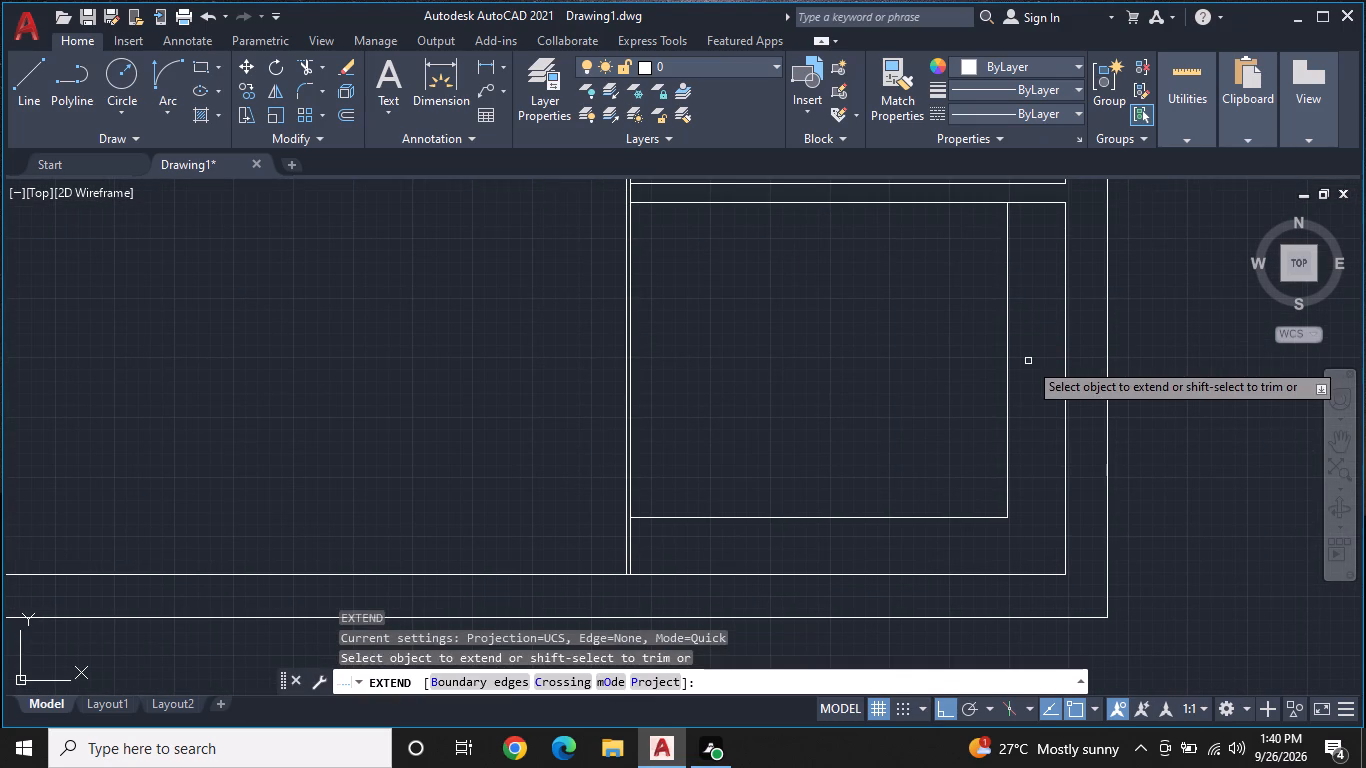
click(1007, 381)
key(Escape)
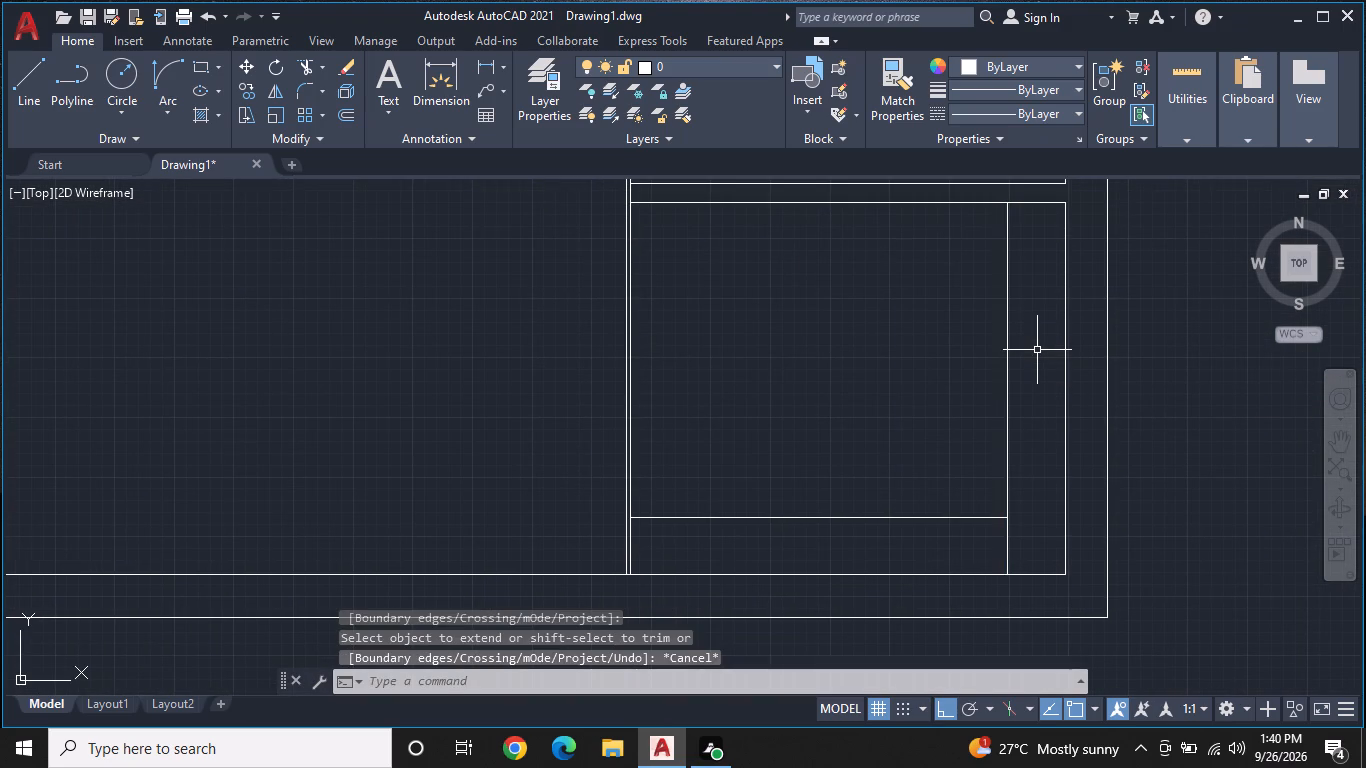
Draw a 6'-6" vertical line midway along the strip beside the outer wall, from the room's upper wall to its bottom wall.
text(L)
key(space)
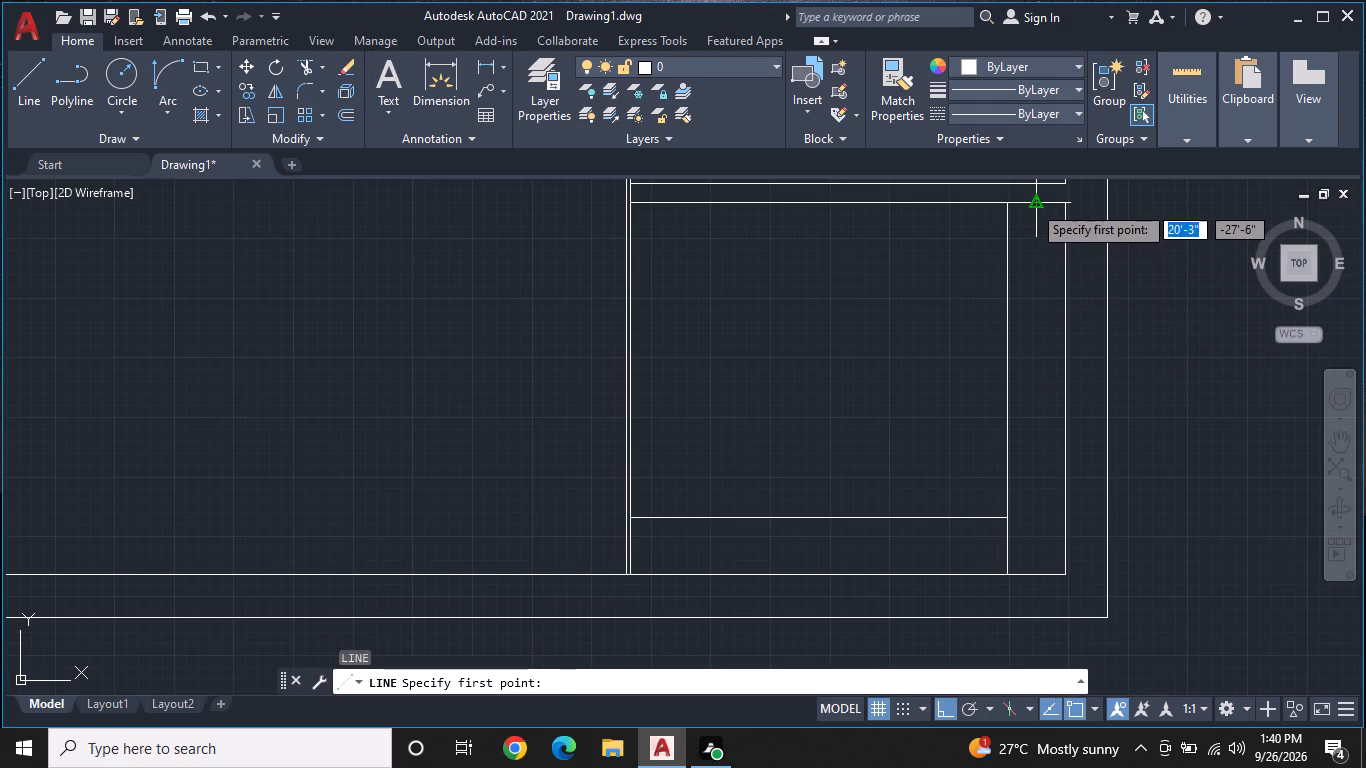
click(1031, 204)
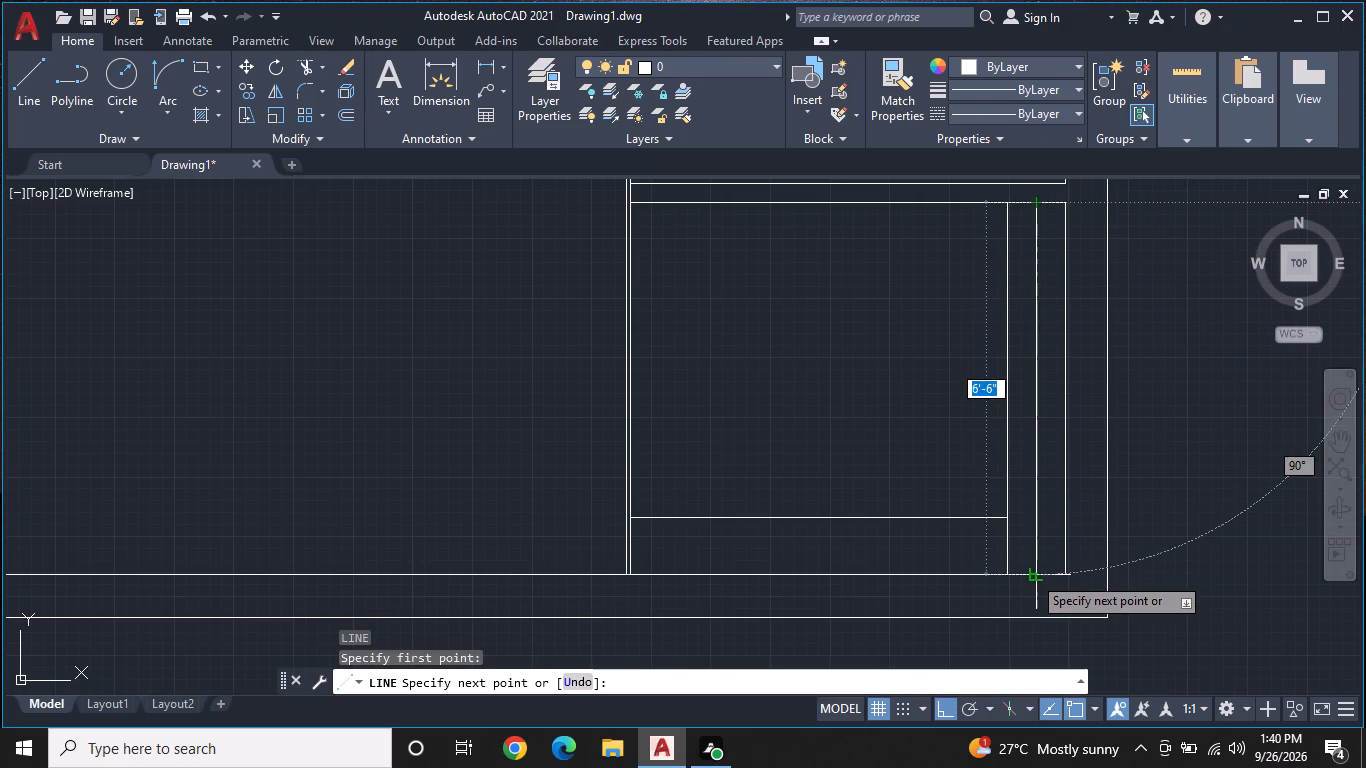
click(1032, 575)
key(space)
Draw a horizontal line through the middle of the bottom strip, from the thin partition to the vertical inset line.
key(space)
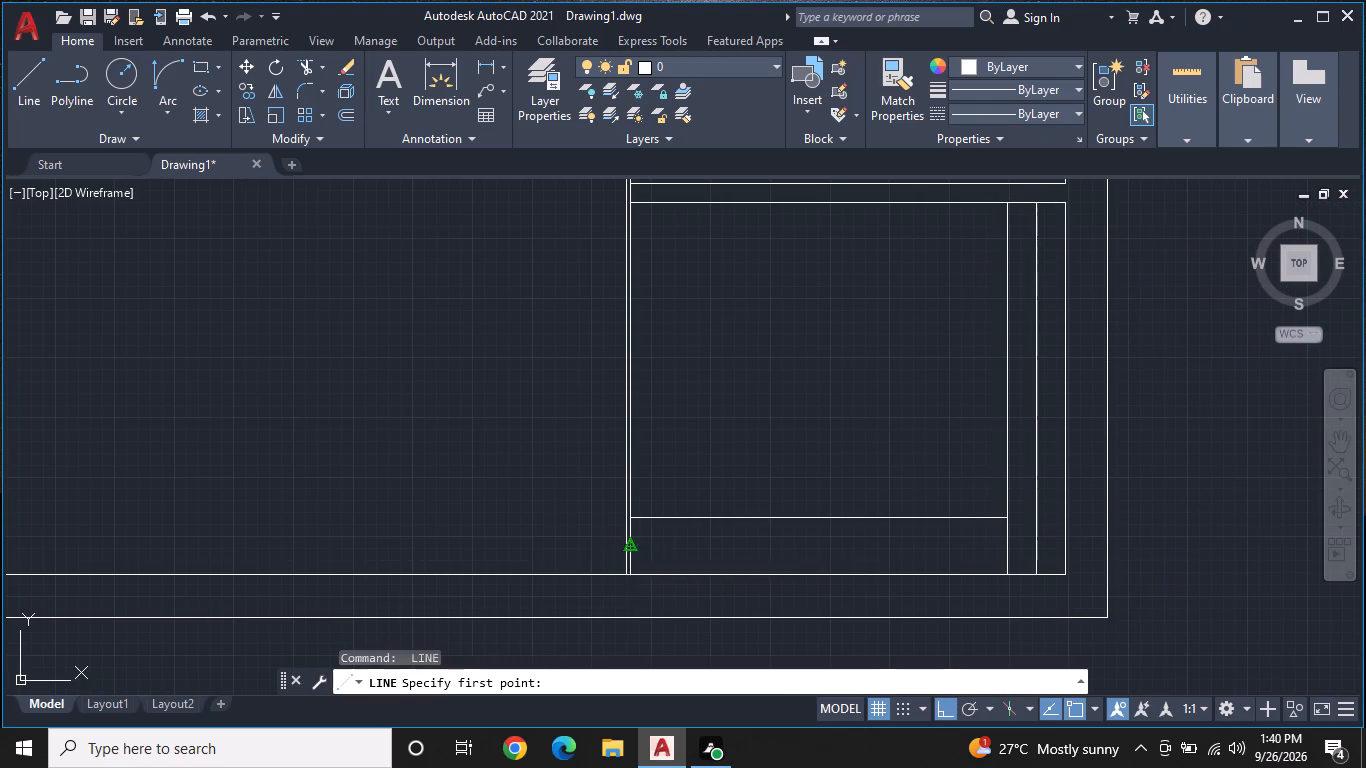
click(632, 548)
click(1008, 552)
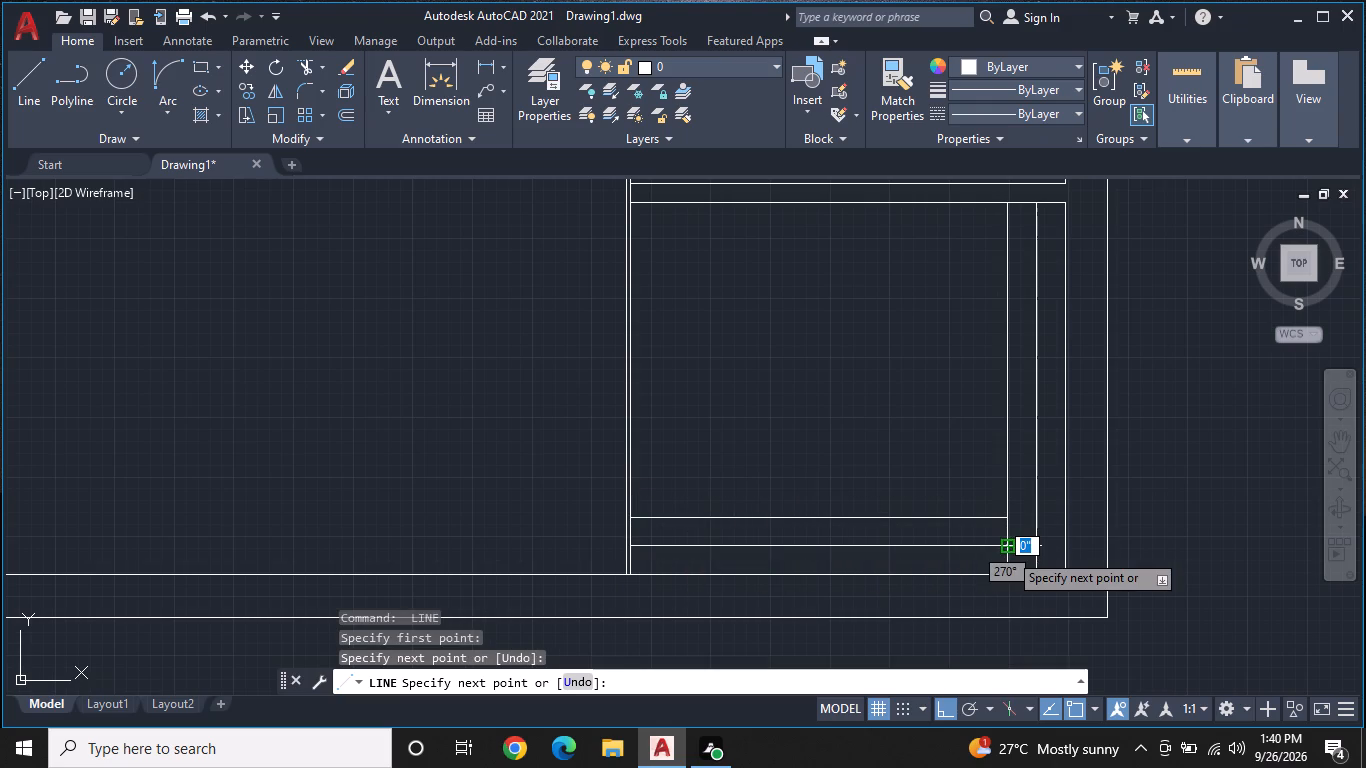
key(Escape)
With Ortho off, draw a steep slanted line about 1' long from the partition's bottom inner corner to the bottom strip's upper line.
scroll(1008, 552, down, 1)
middle_drag(1008, 552, 1020, 546)
scroll(1020, 546, up, 2)
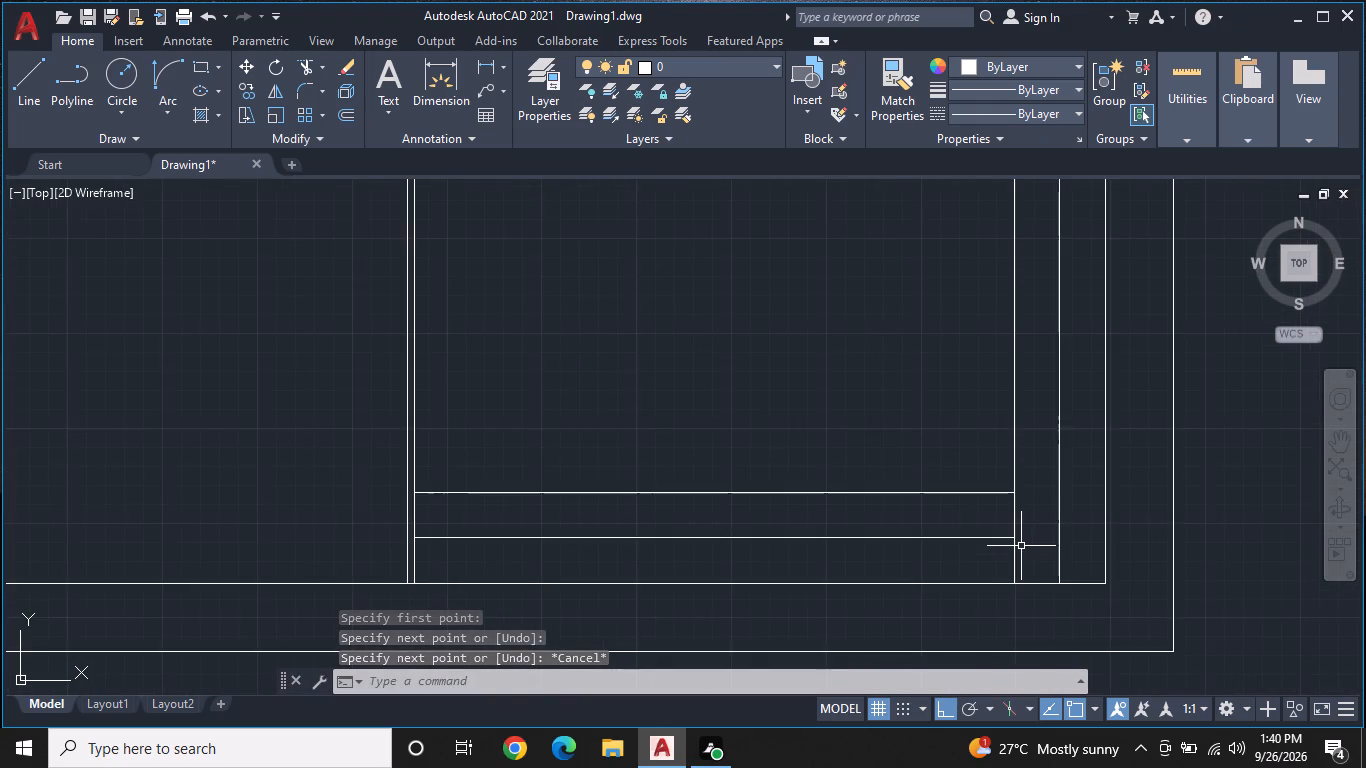
middle_drag(1032, 540, 1177, 519)
key(l)
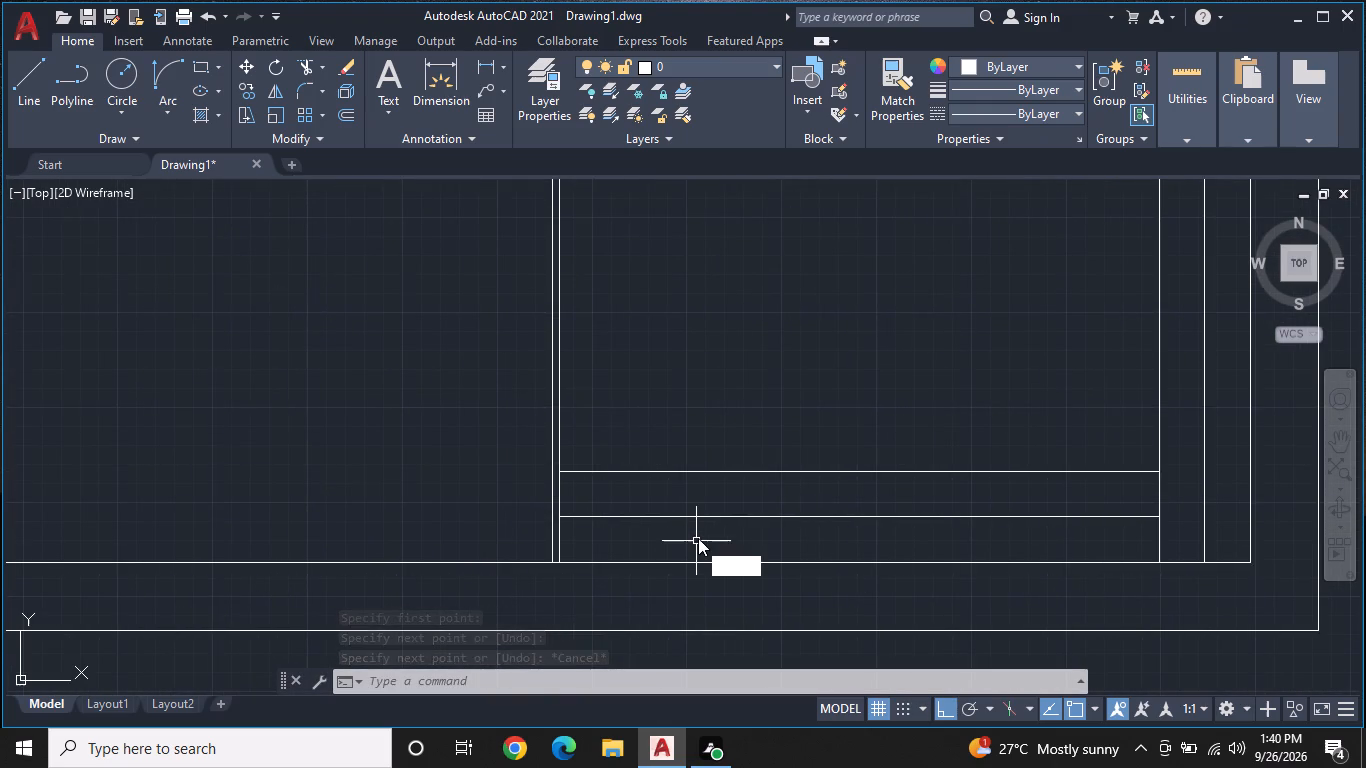
key(space)
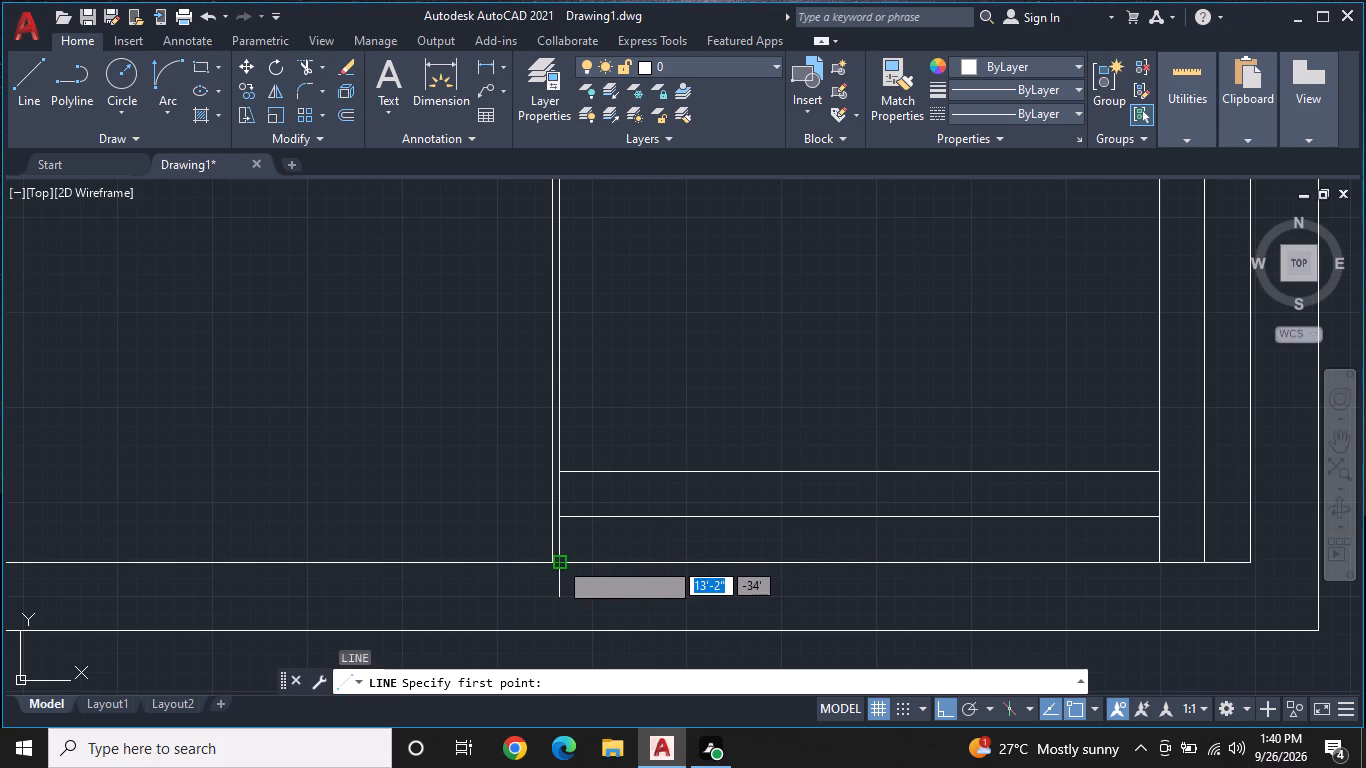
click(558, 560)
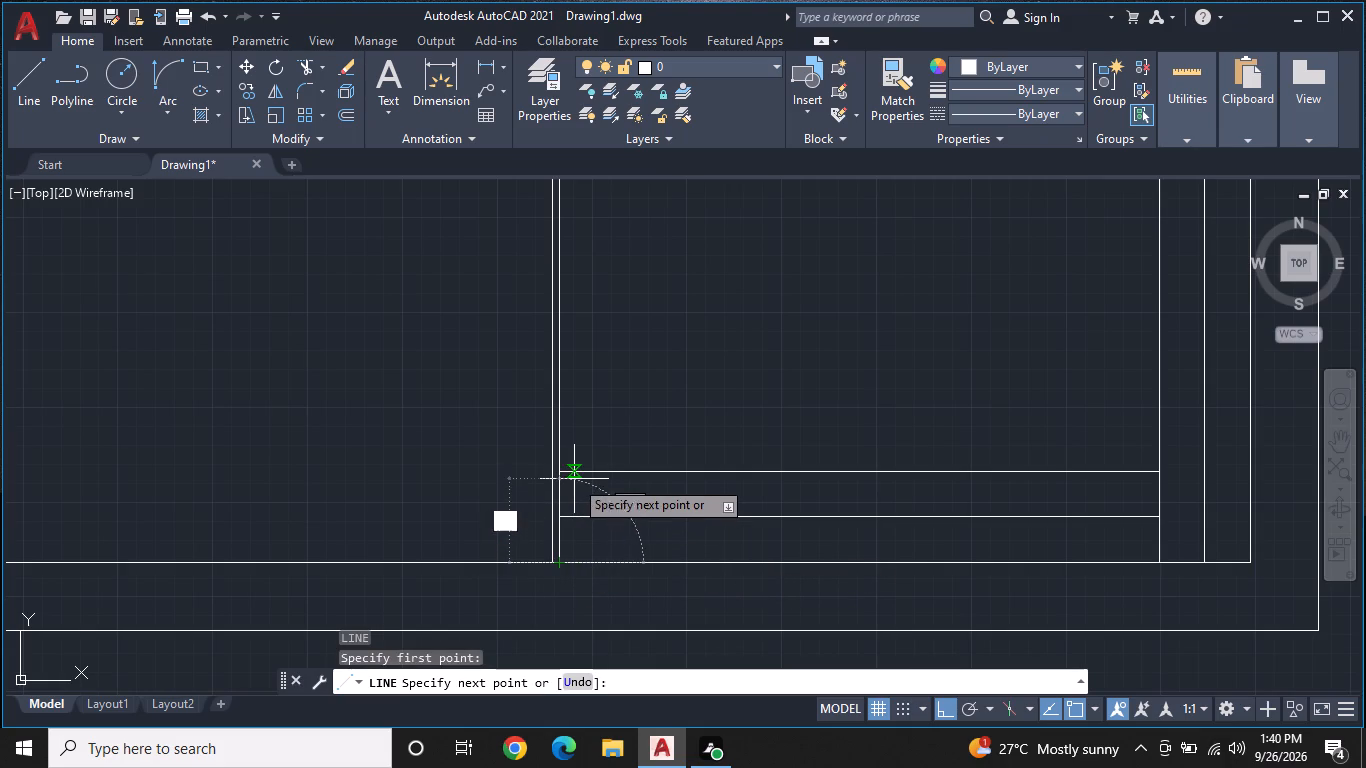
key(F8)
scroll(574, 479, up, 1)
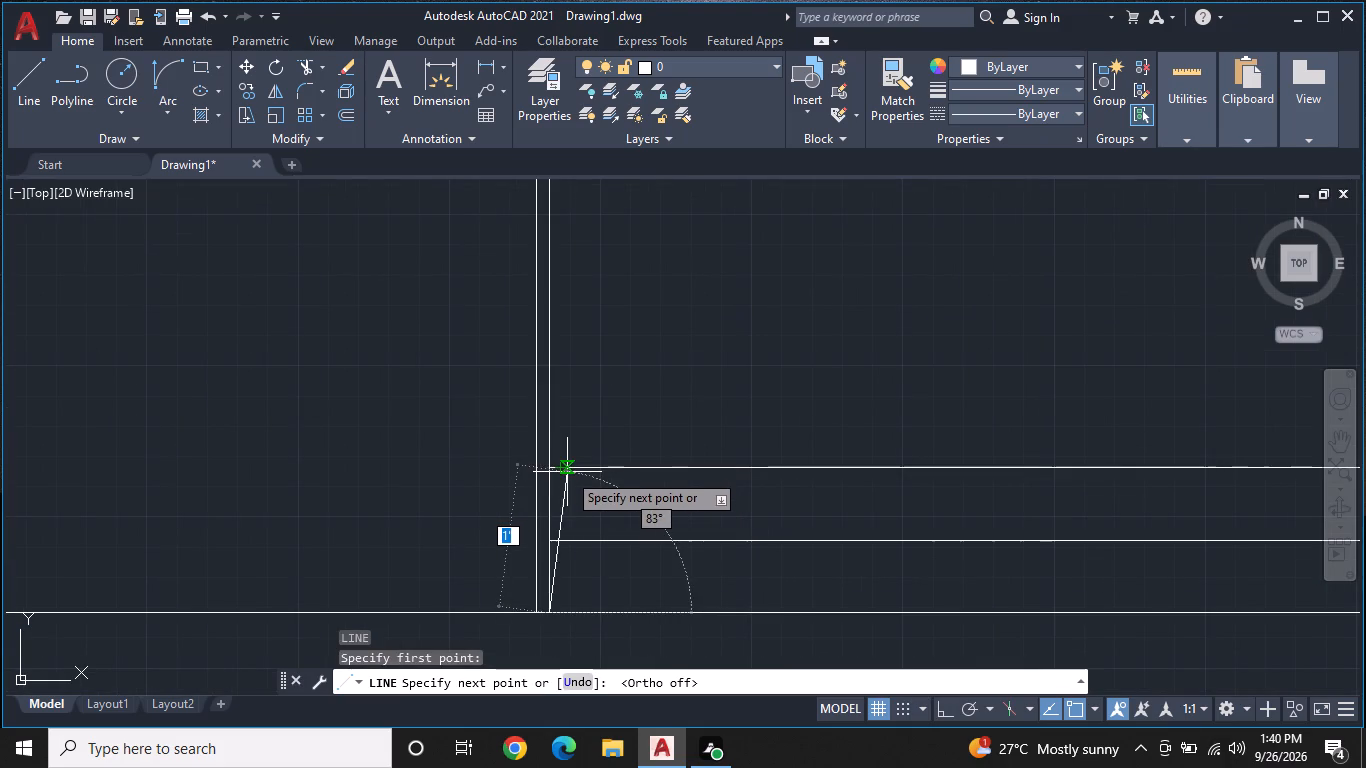
click(569, 471)
key(Escape)
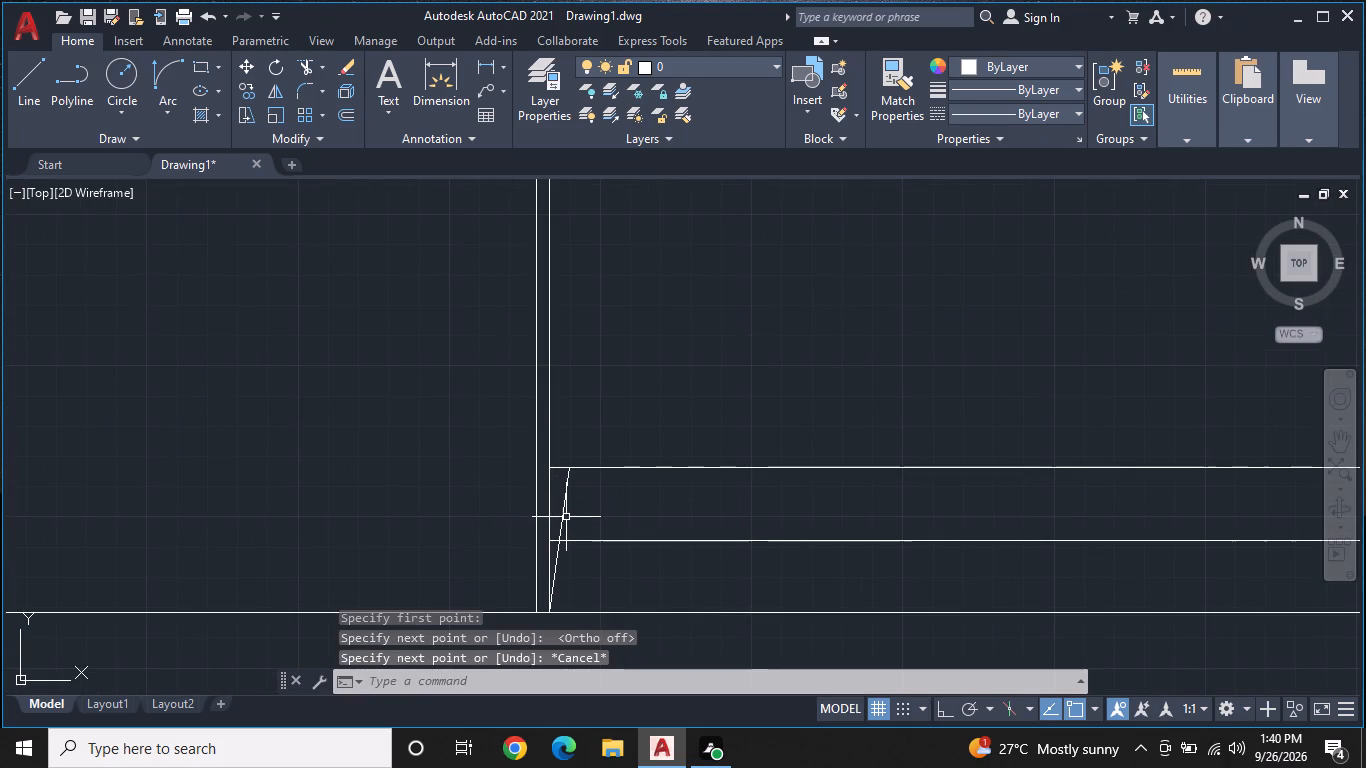
Copy the slanted line from its lower end as a fitted array of 15 items spanning about 6'-5" along the bottom wall.
click(565, 502)
scroll(564, 502, up, 1)
middle_drag(565, 502, 722, 375)
scroll(724, 450, down, 1)
right_click(722, 480)
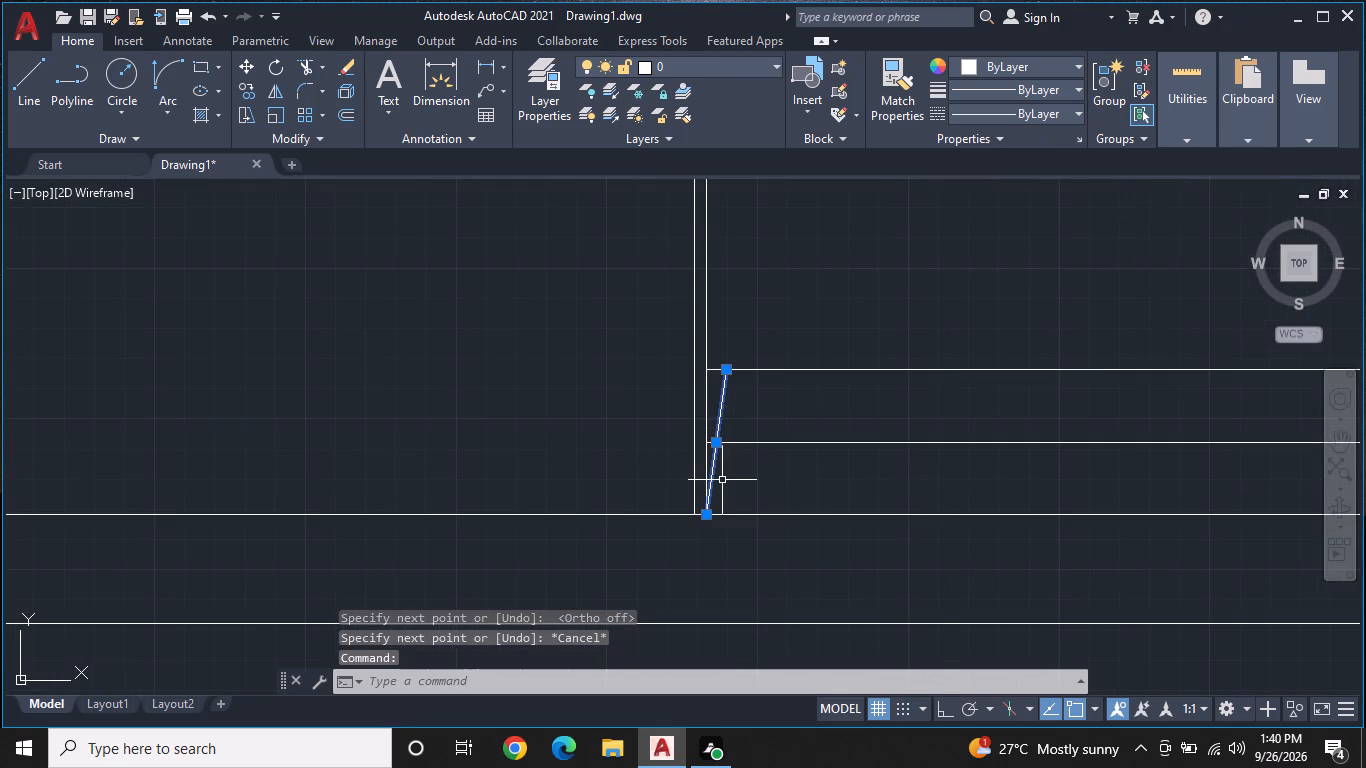
click(800, 402)
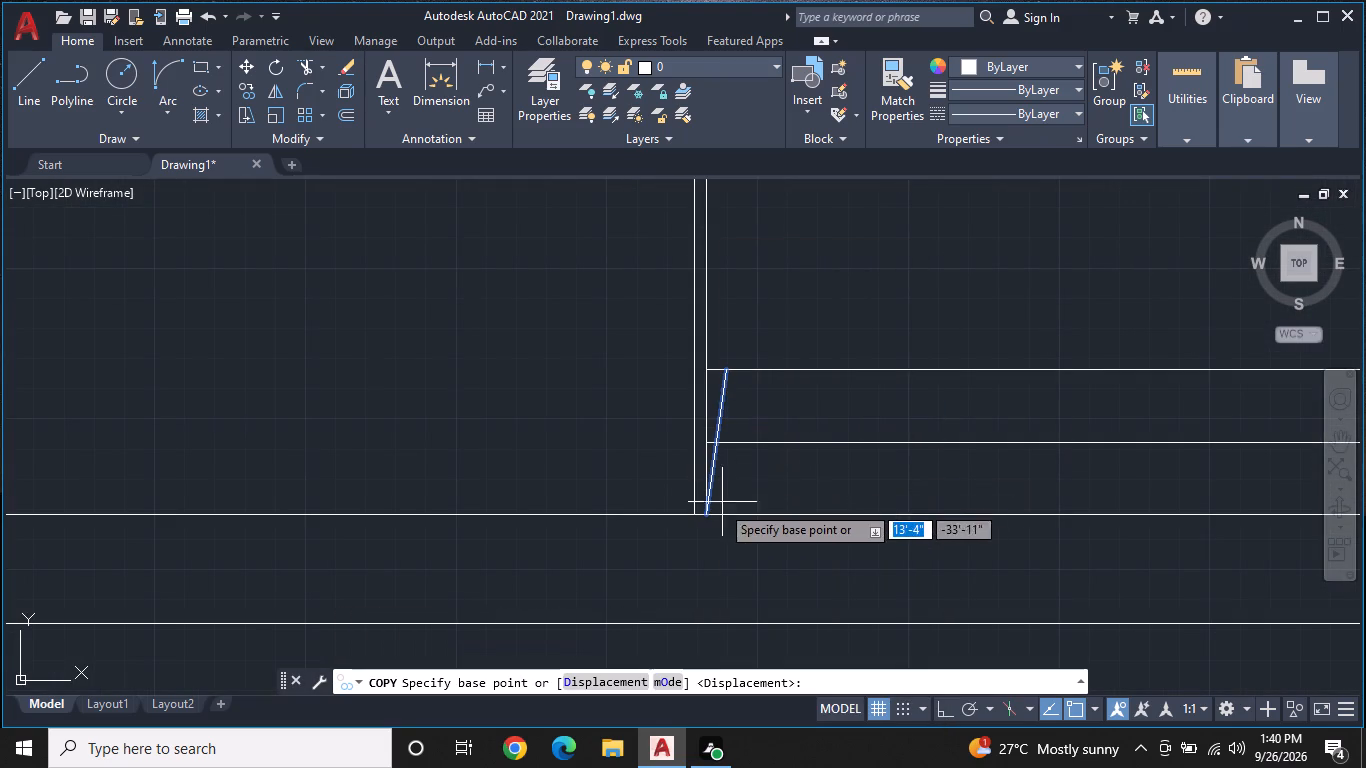
click(704, 512)
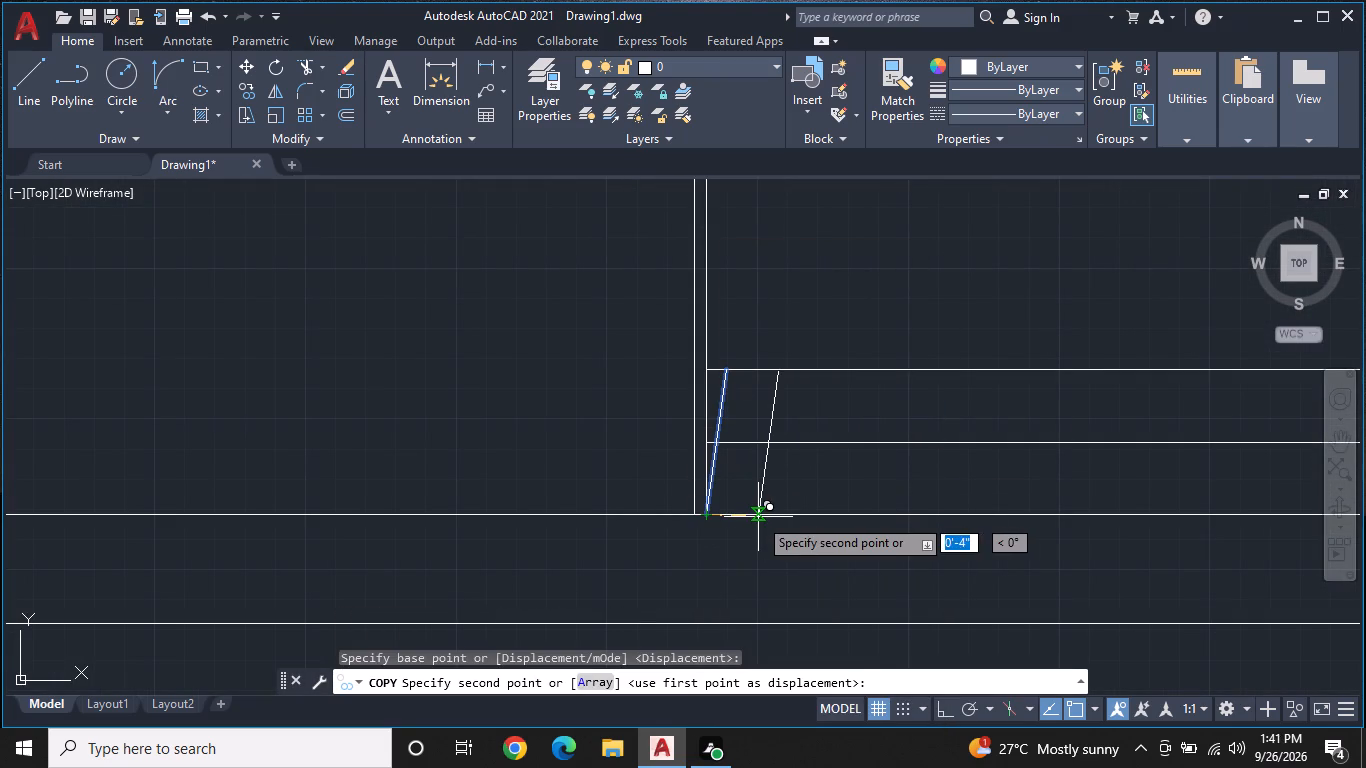
text(A)
key(space)
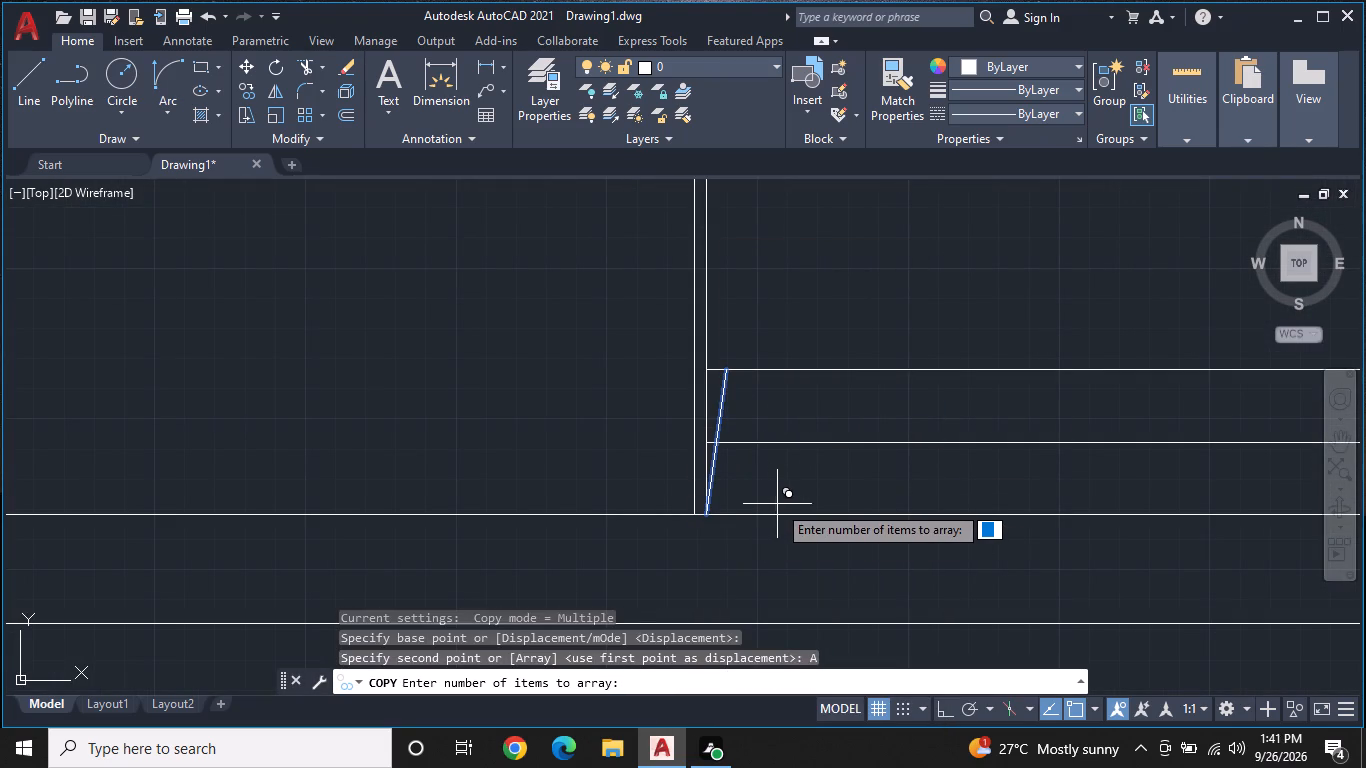
text(15)
key(Return)
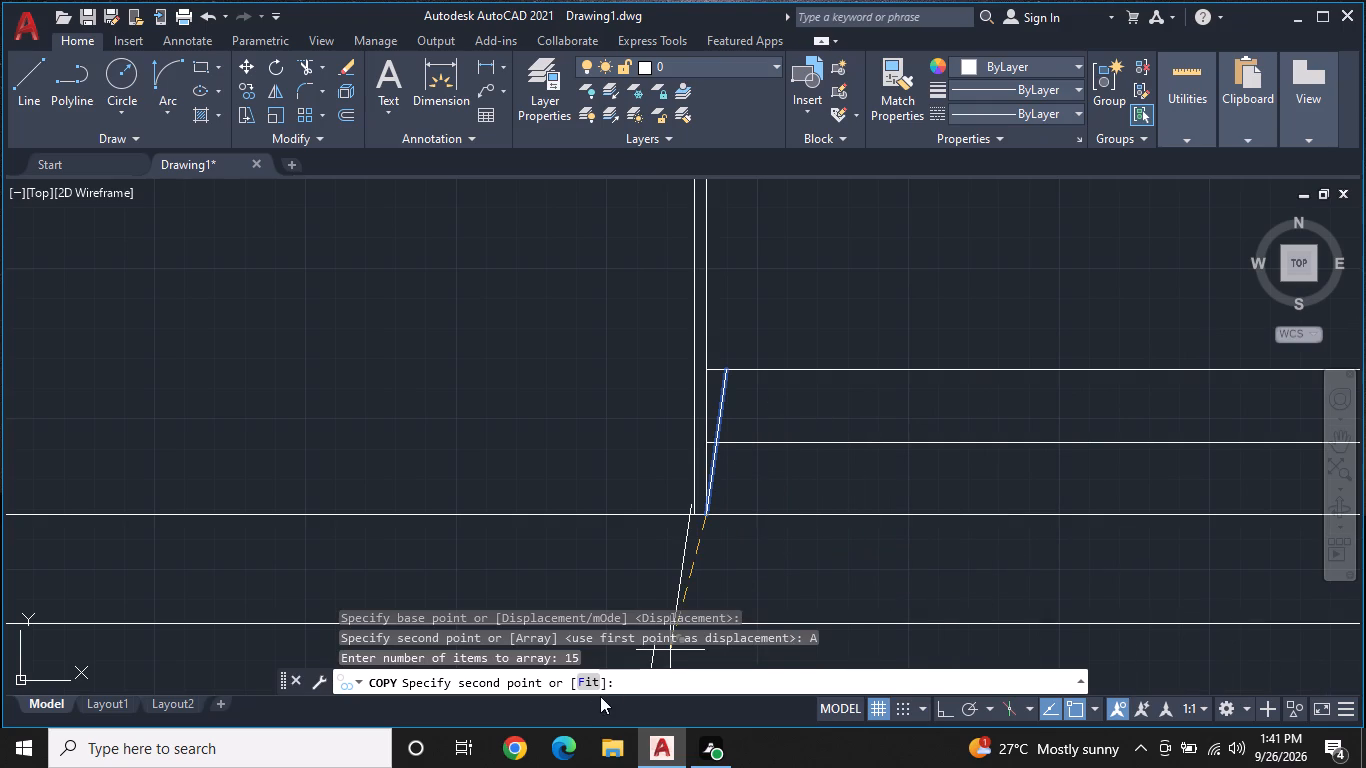
click(597, 686)
middle_drag(976, 601, 543, 600)
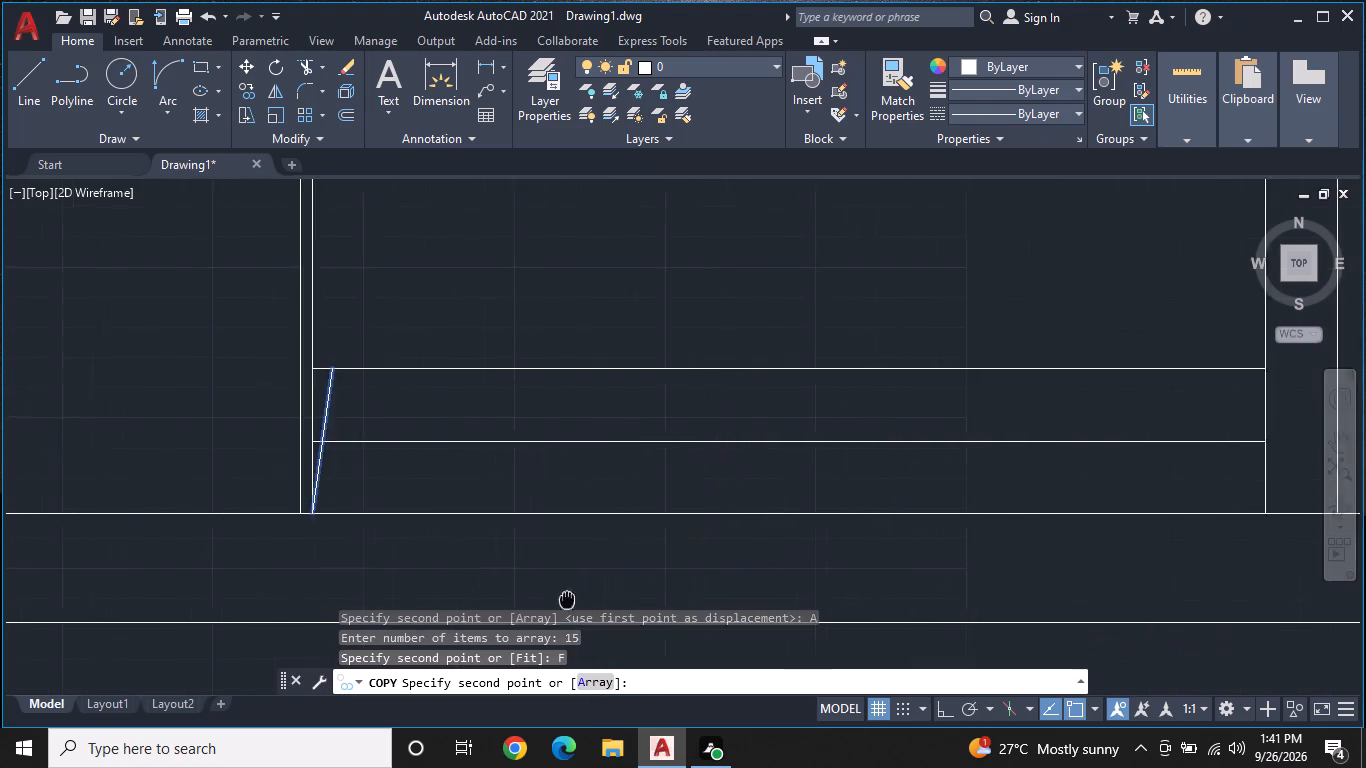
middle_drag(543, 600, 493, 608)
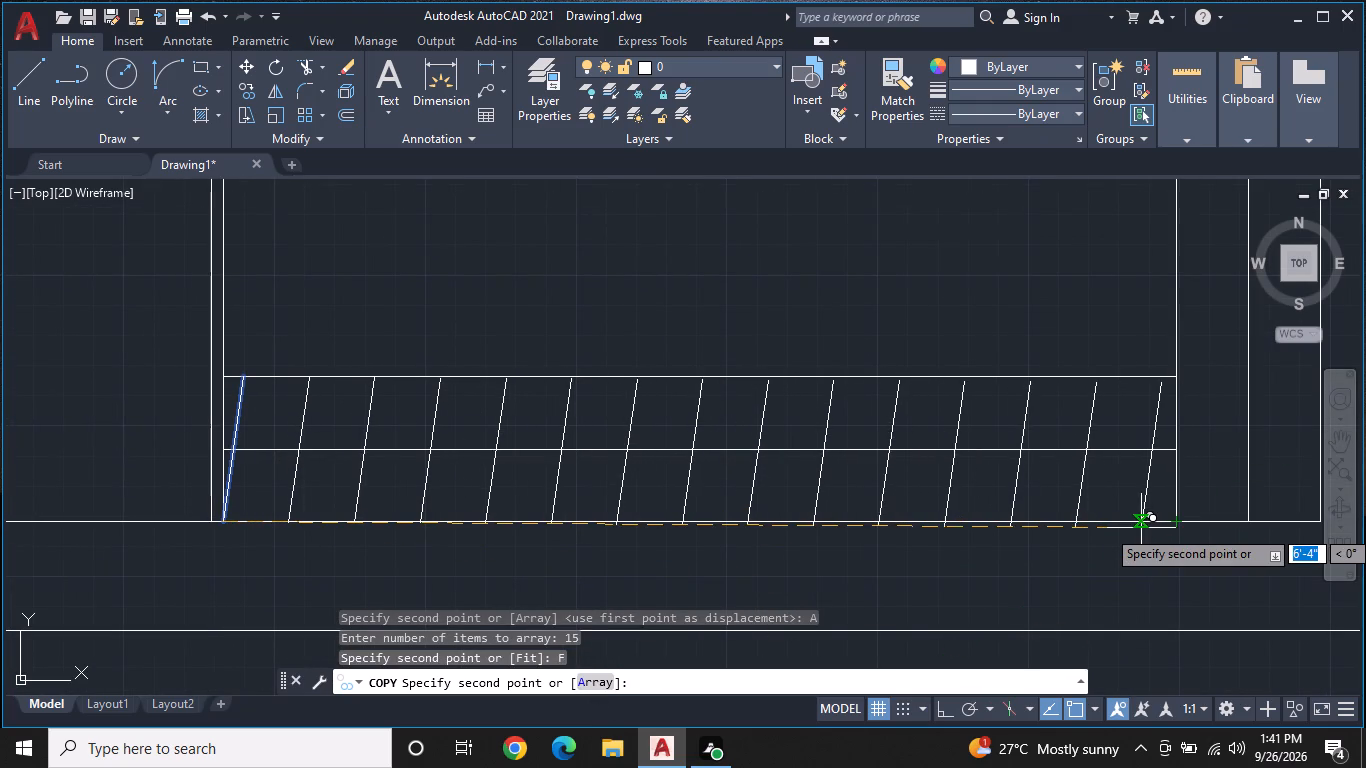
key(F8)
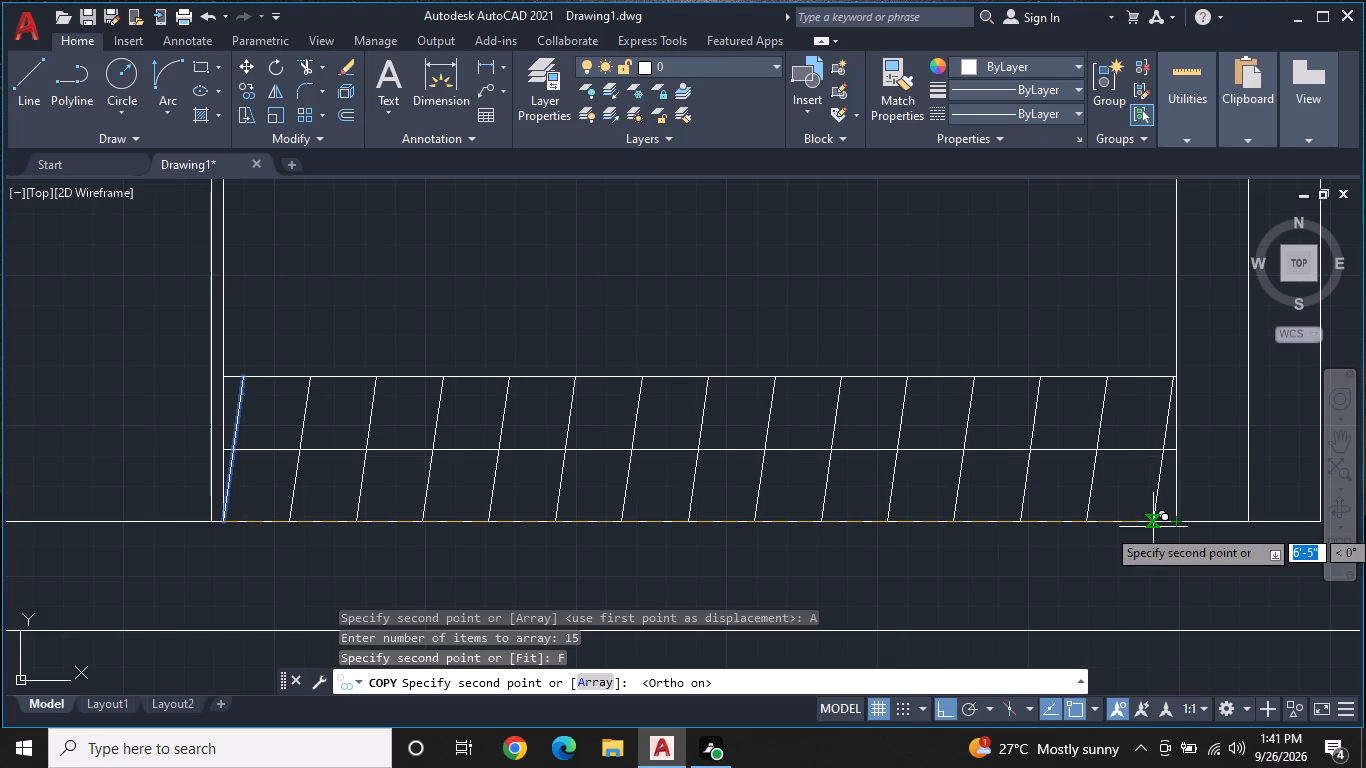
click(1153, 527)
key(Escape)
With Ortho off, draw a slightly slanted line about 1' long from the room's bottom outer corner to the vertical inset line.
scroll(1160, 541, down, 1)
middle_drag(1178, 509, 1114, 536)
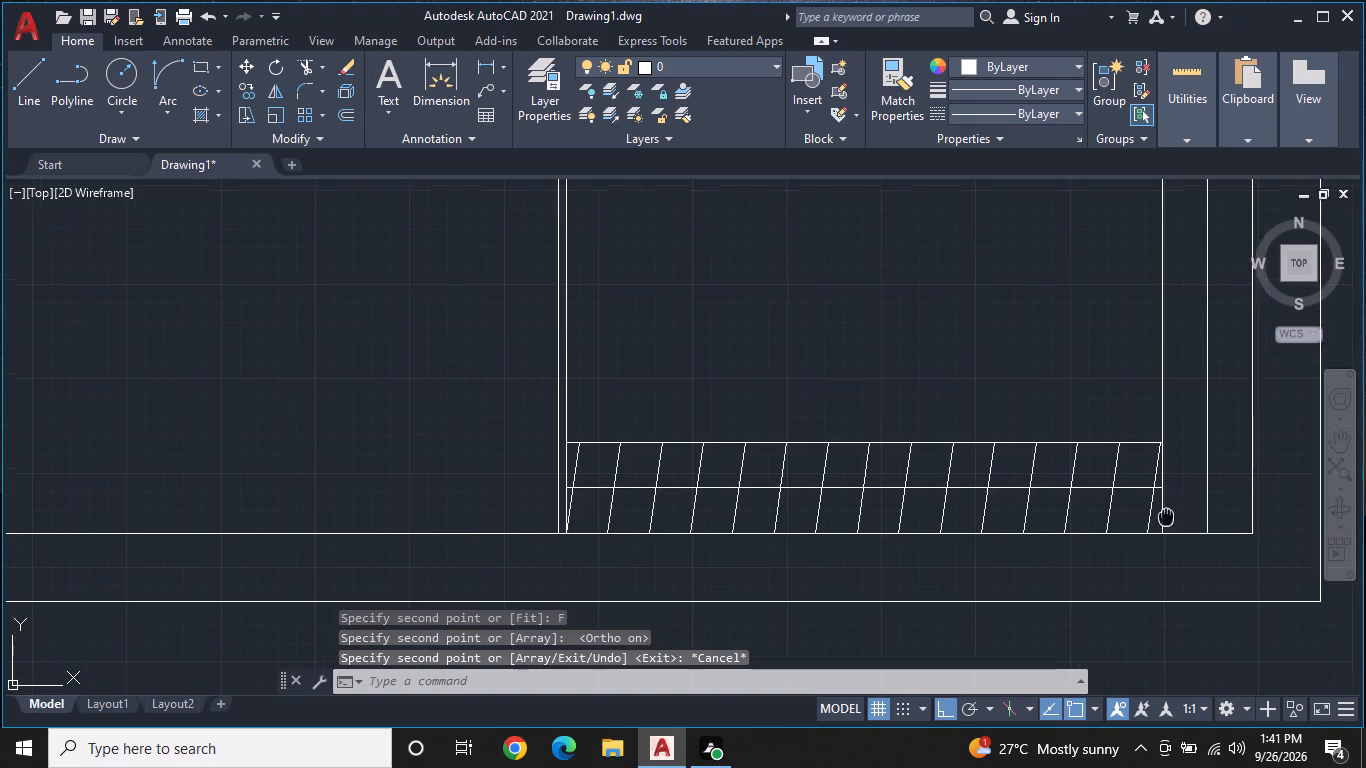
middle_drag(1114, 536, 912, 565)
middle_drag(1013, 539, 1007, 550)
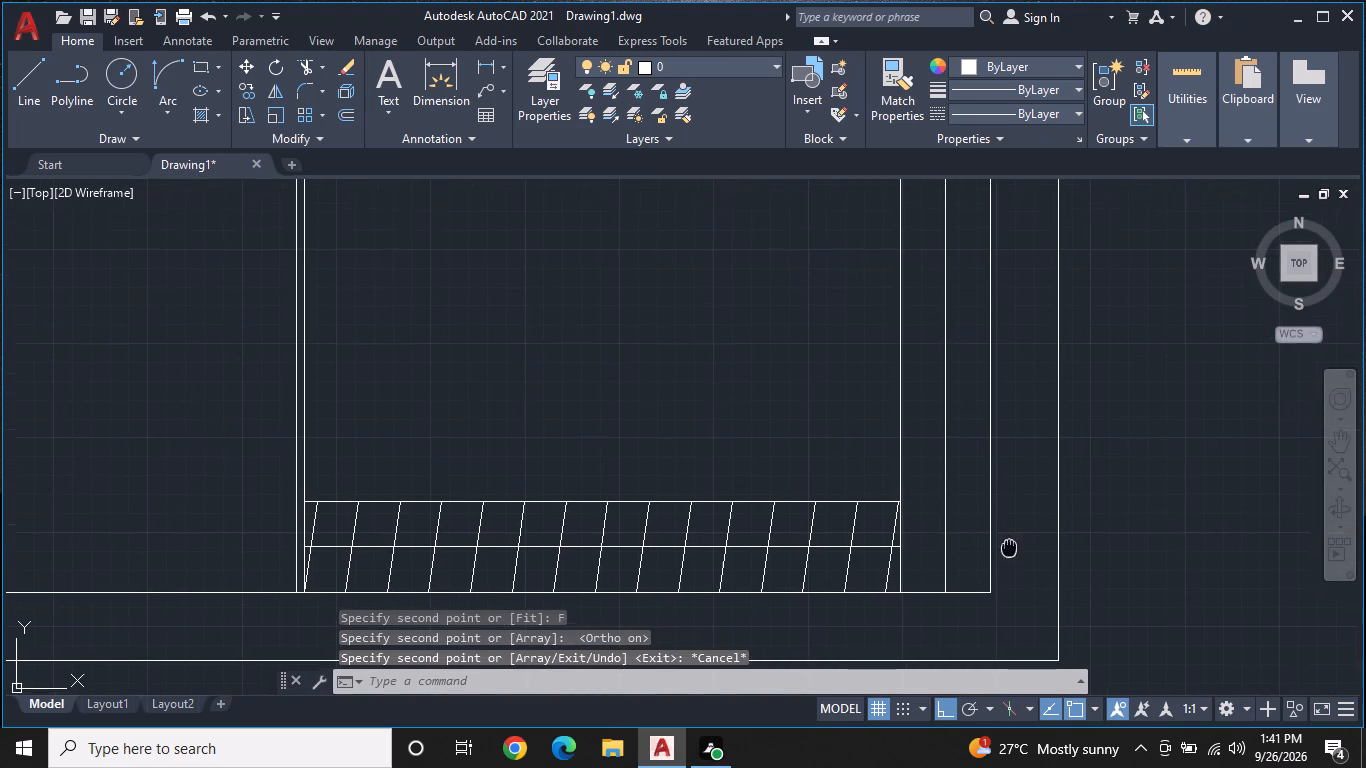
middle_drag(1007, 550, 994, 571)
scroll(994, 571, up, 1)
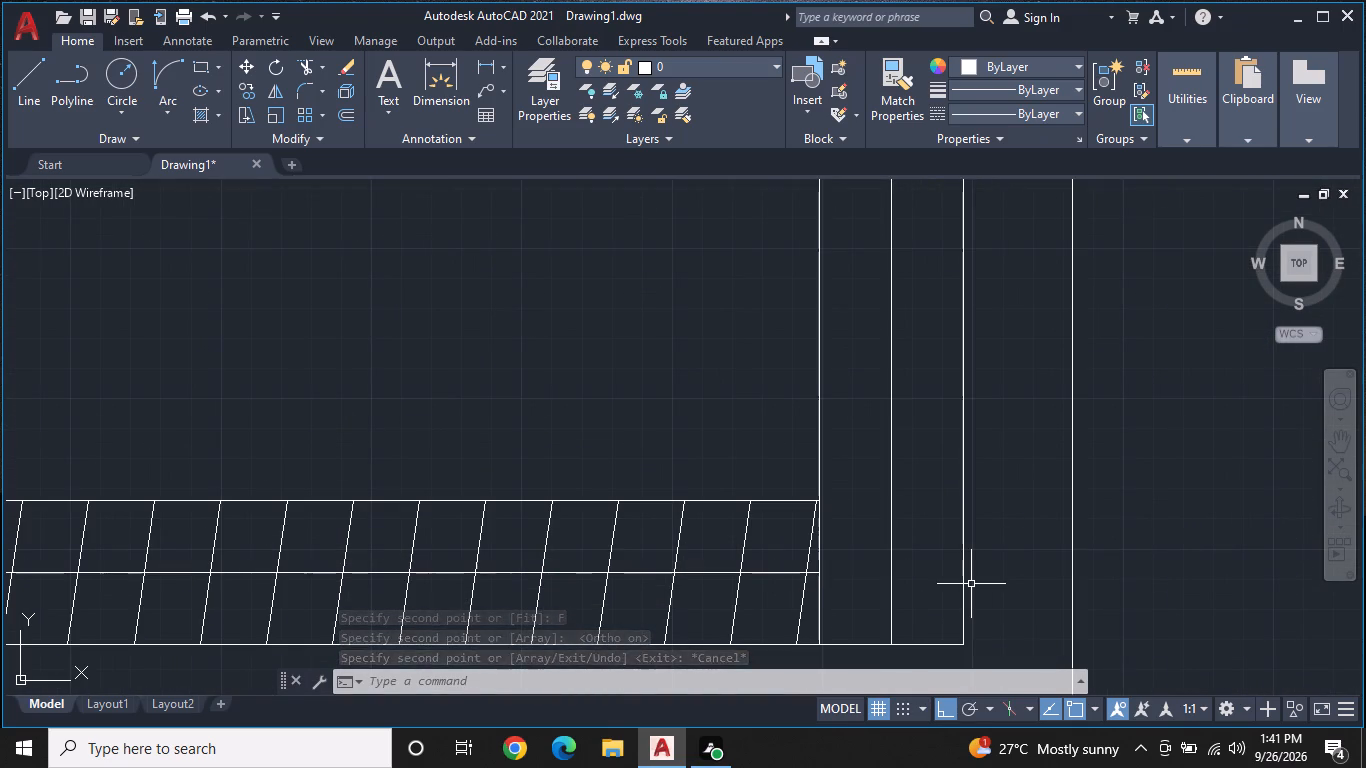
text(L)
key(space)
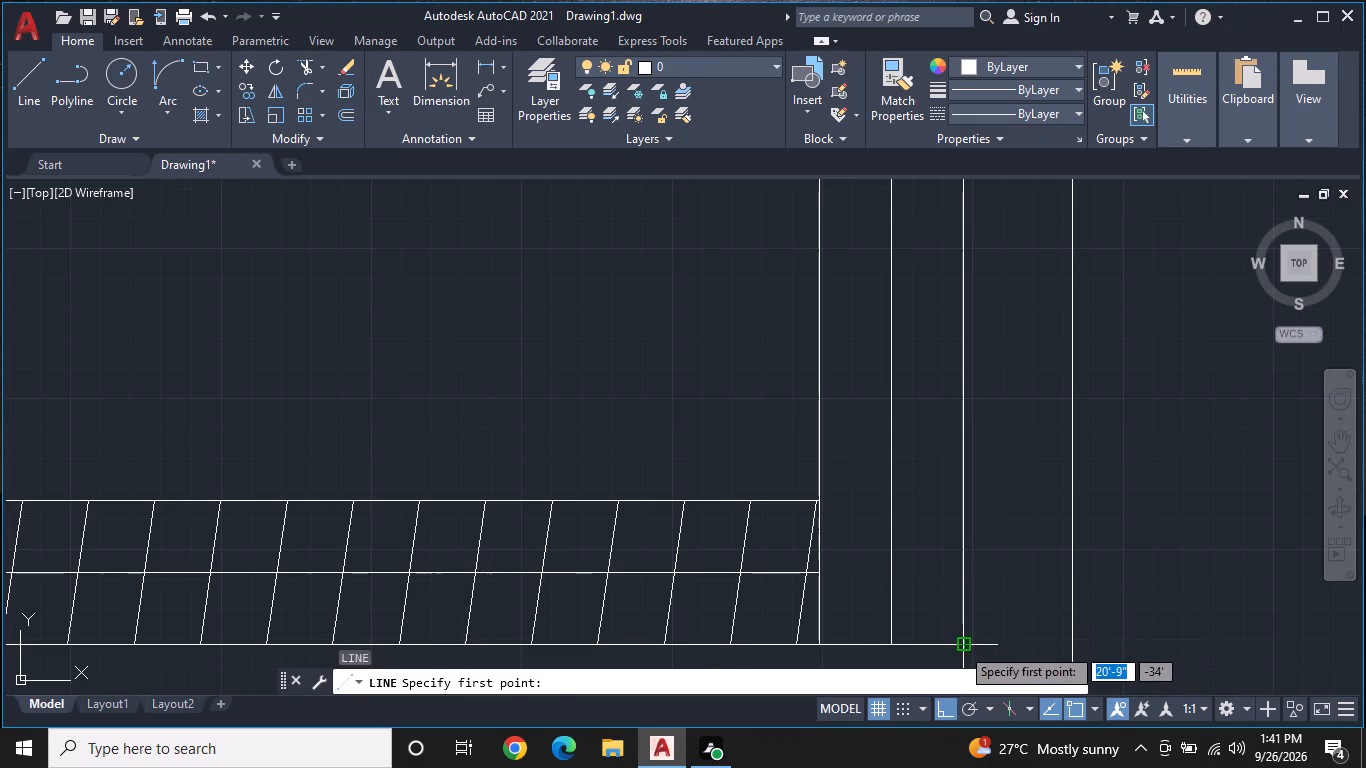
click(960, 646)
key(F8)
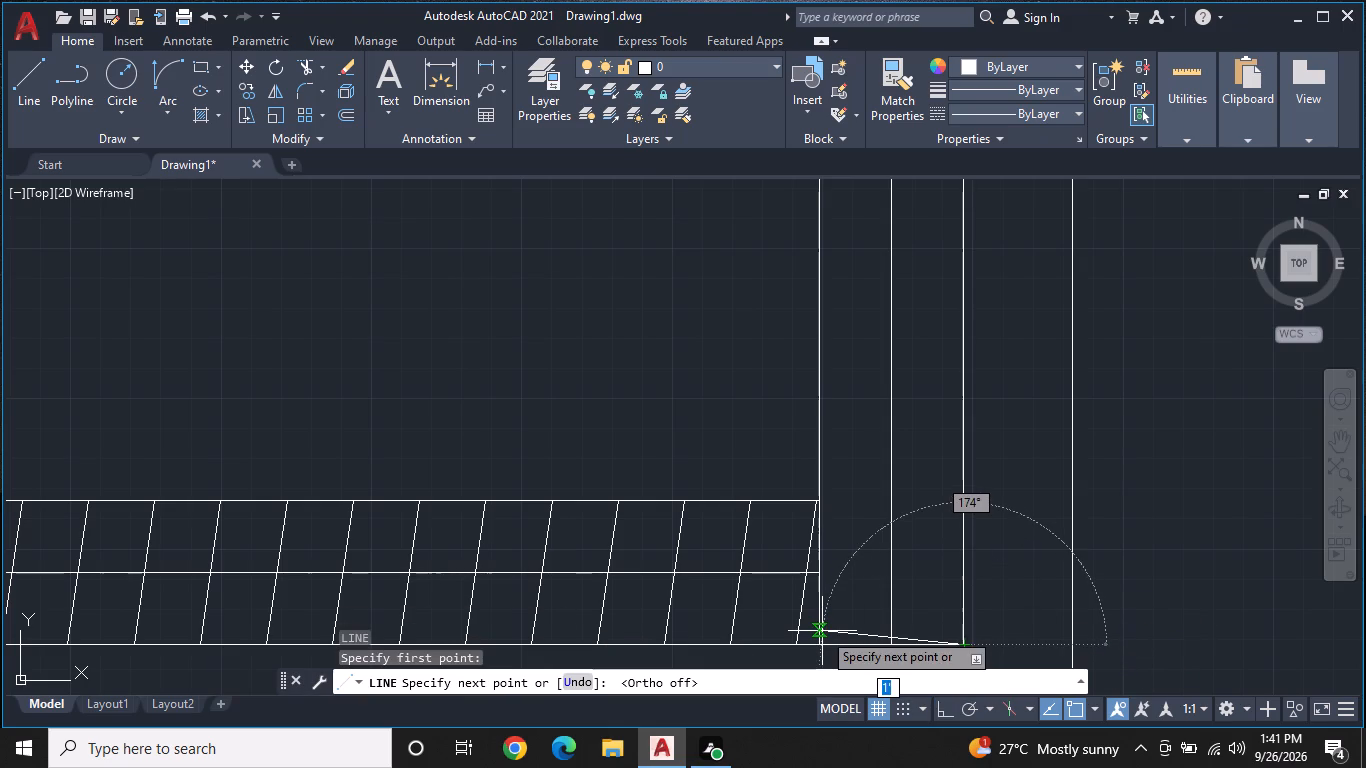
scroll(822, 631, up, 2)
middle_drag(818, 595, 862, 506)
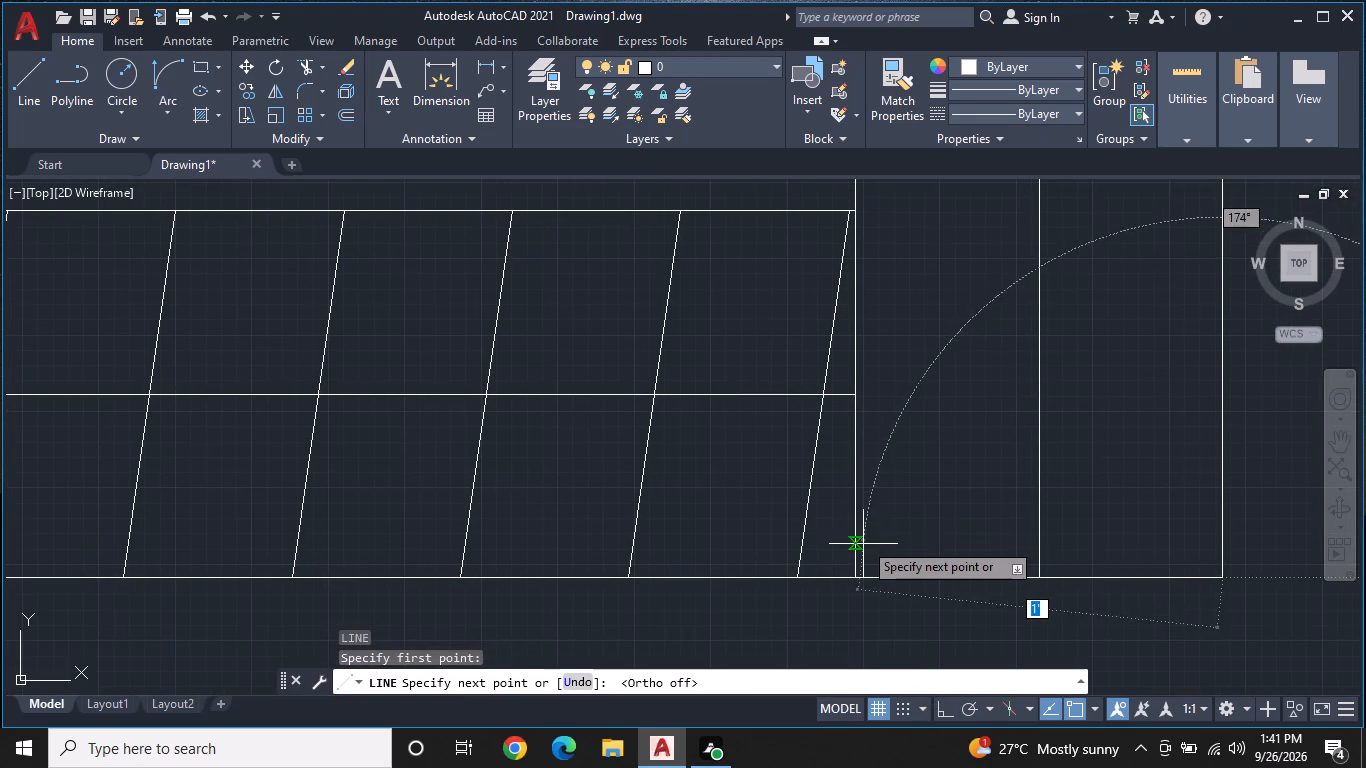
click(855, 552)
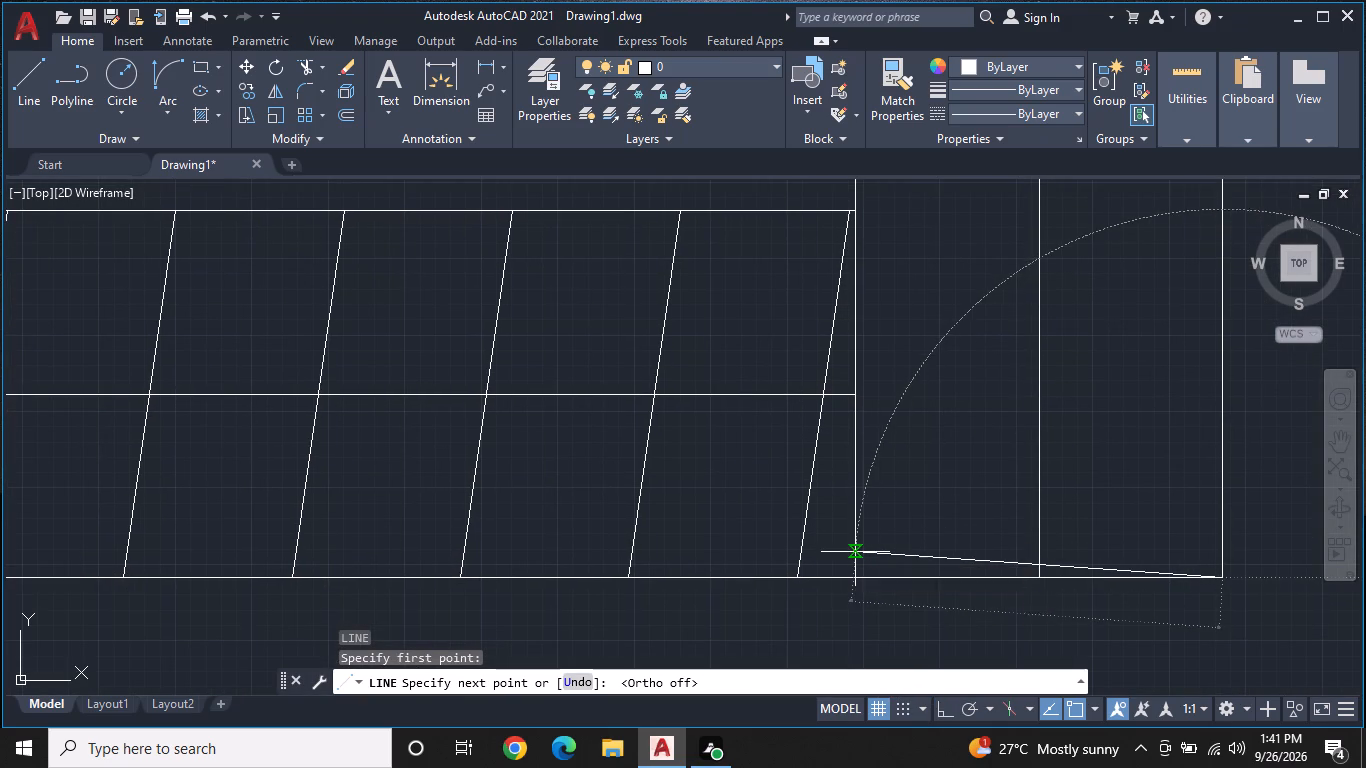
key(Escape)
With Ortho on, copy the slightly slanted line from its outer end as a fitted array of 20 items spanning about 6'-5" up the outer wall.
middle_drag(1191, 586, 976, 536)
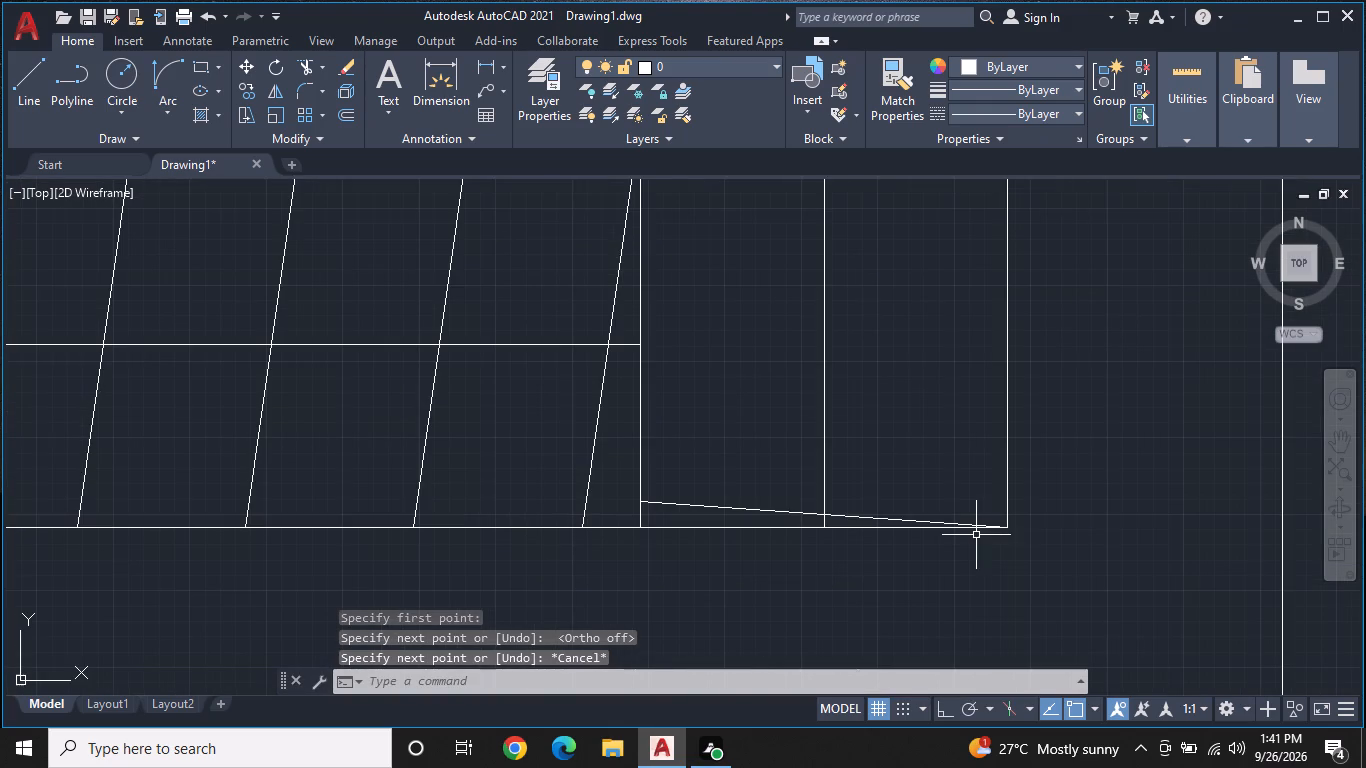
click(904, 520)
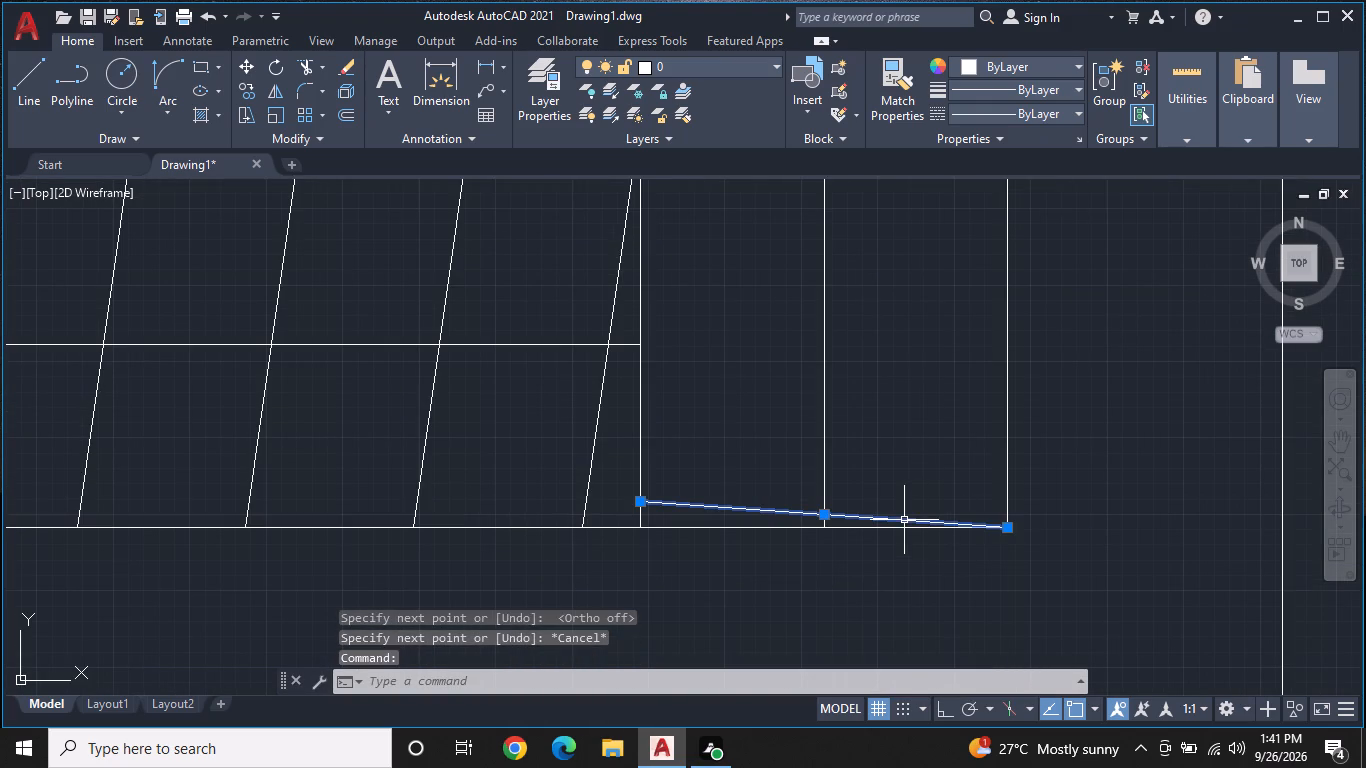
right_click(904, 520)
click(1014, 196)
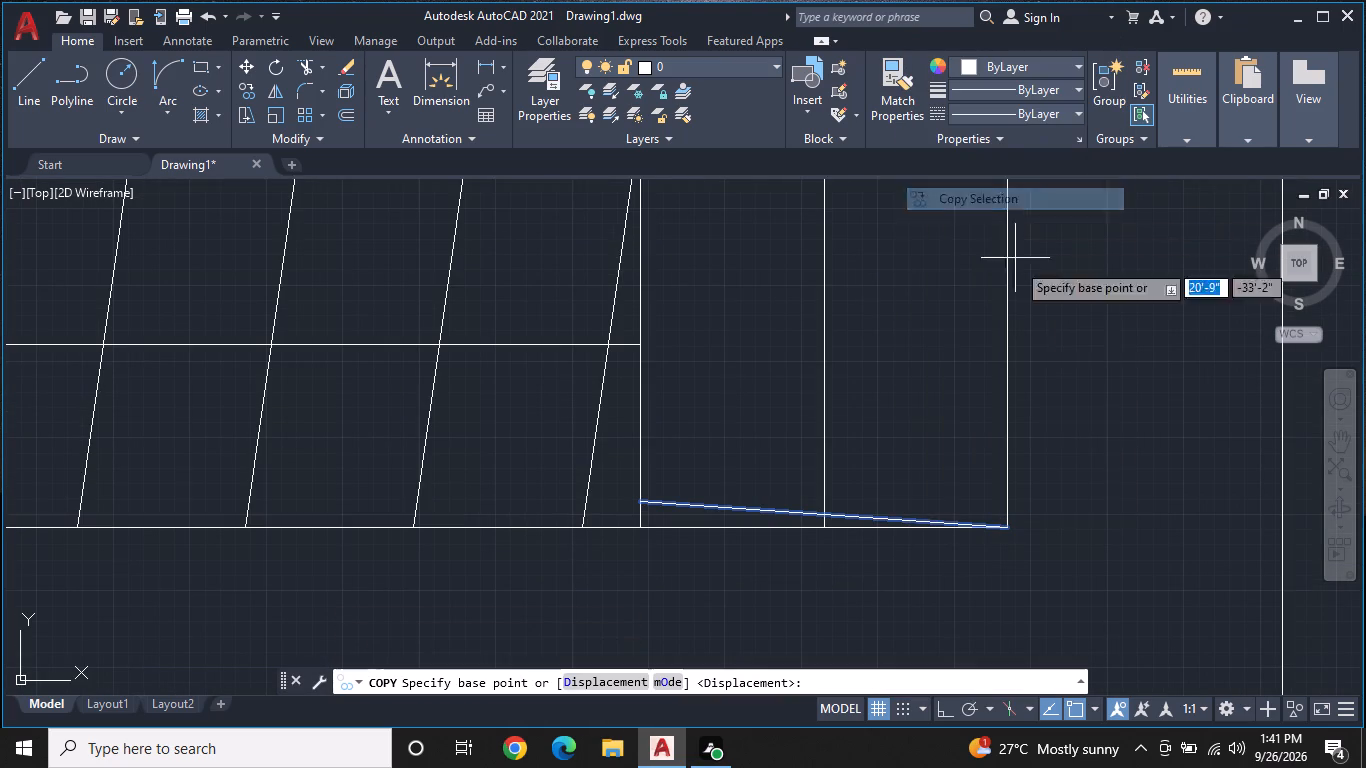
click(1008, 526)
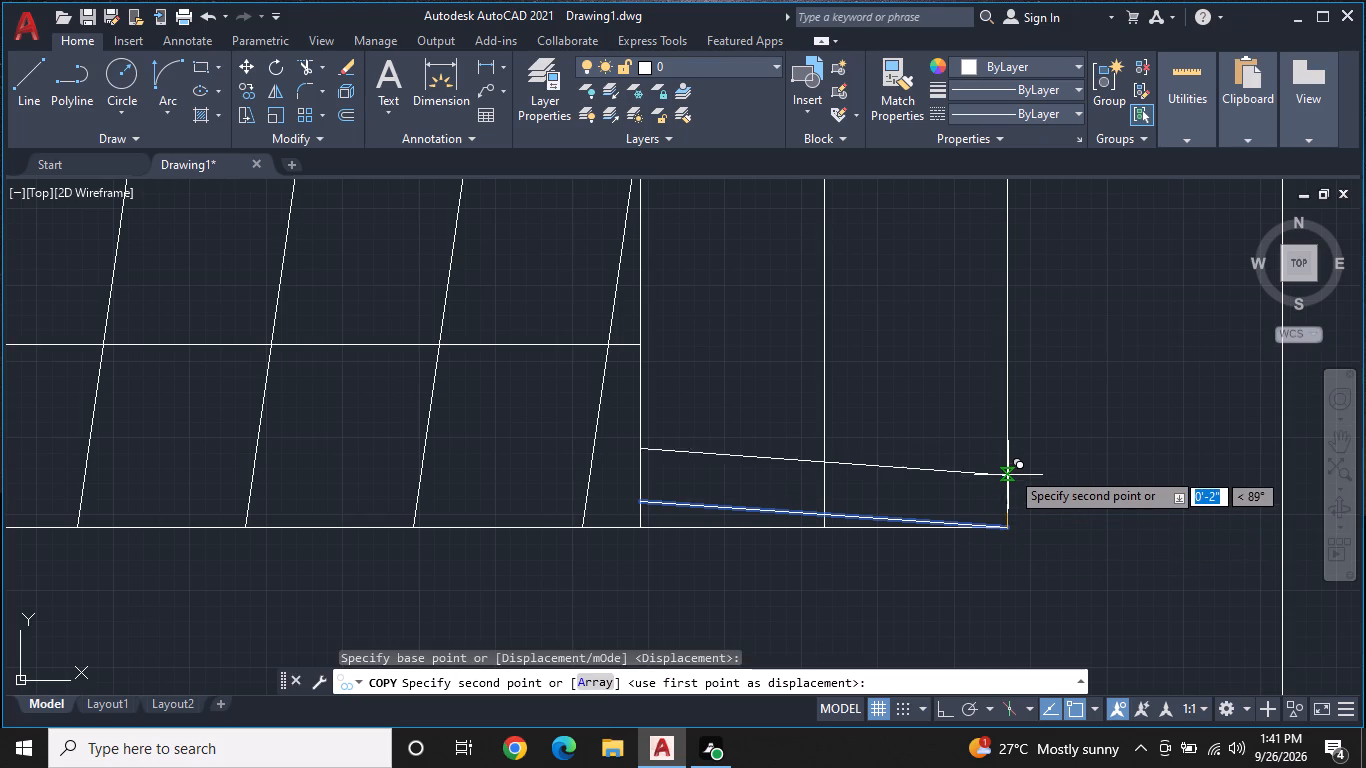
text(A 20)
key(Return)
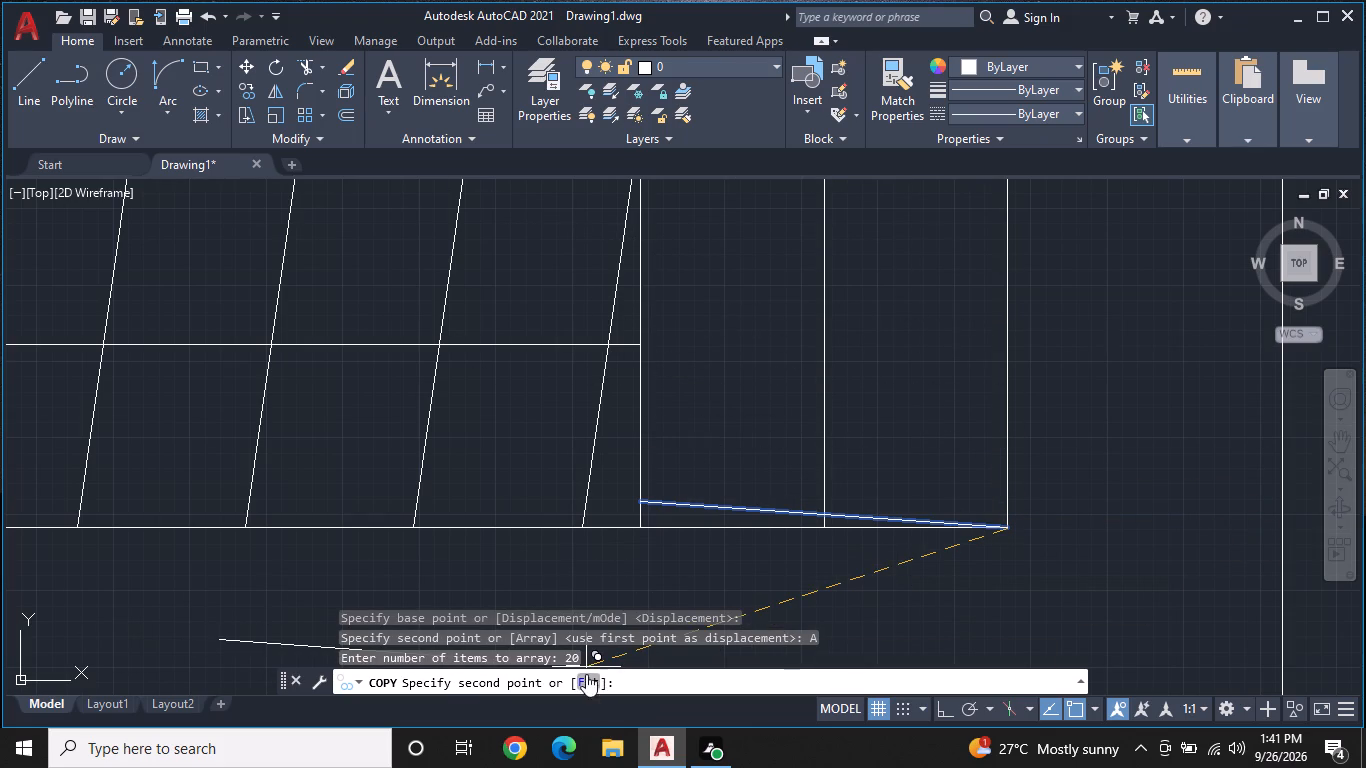
click(589, 683)
middle_drag(846, 424, 818, 598)
scroll(835, 520, down, 1)
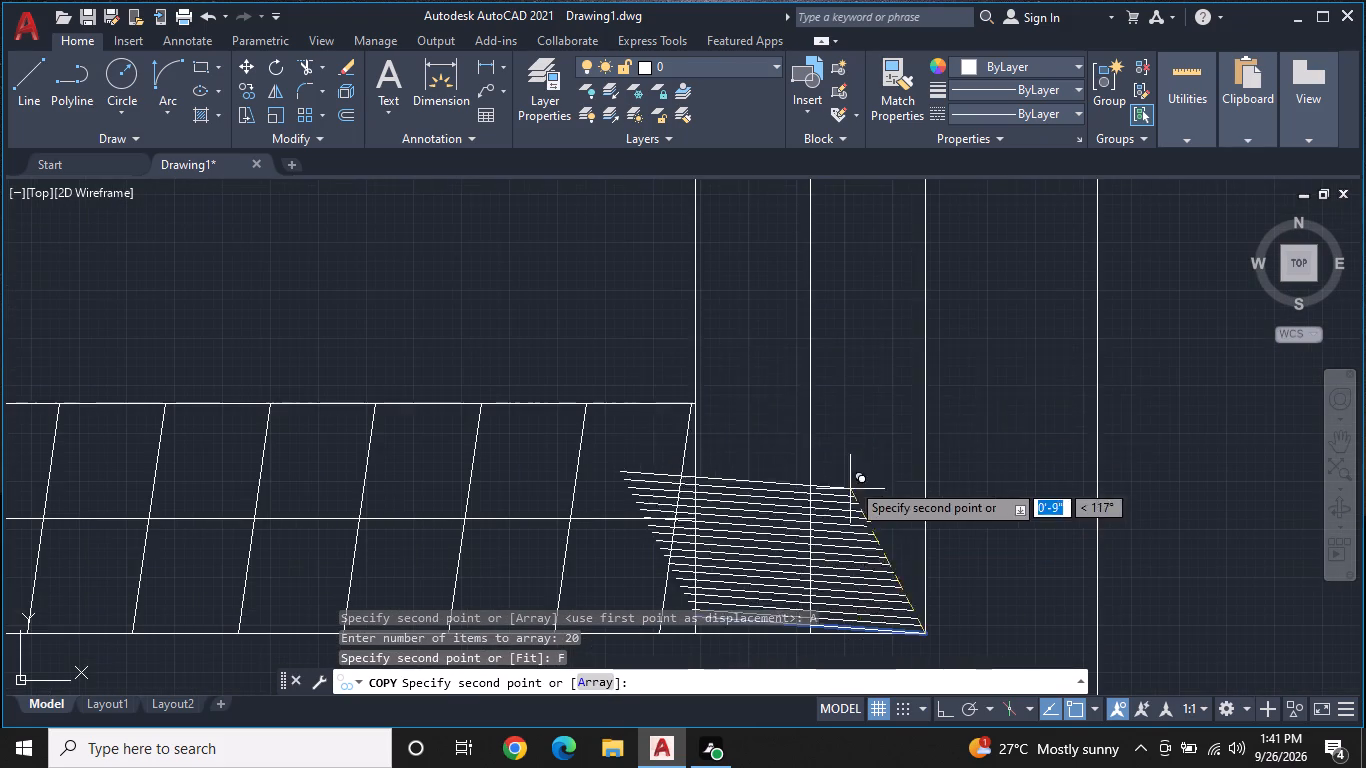
middle_drag(907, 307, 905, 537)
scroll(905, 532, down, 1)
middle_drag(928, 364, 933, 396)
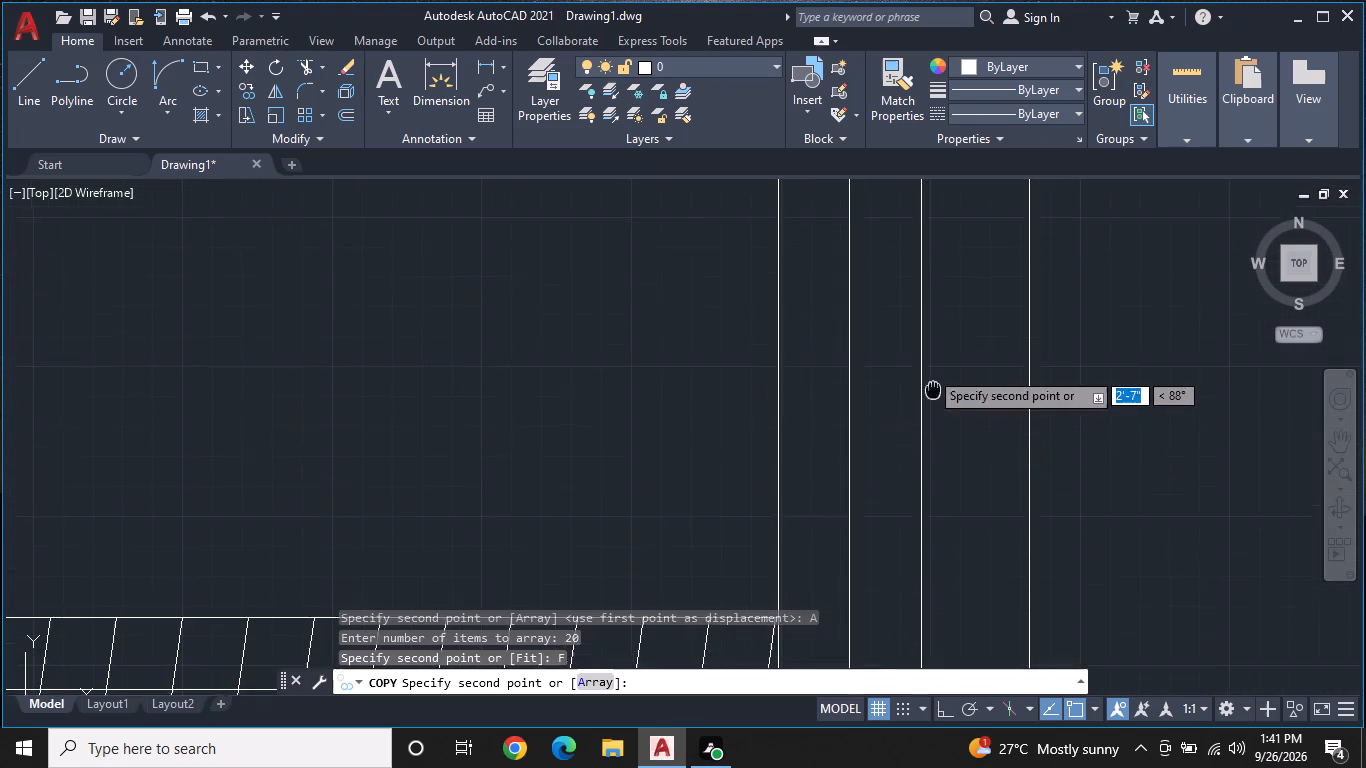
middle_drag(933, 396, 933, 544)
scroll(933, 544, down, 3)
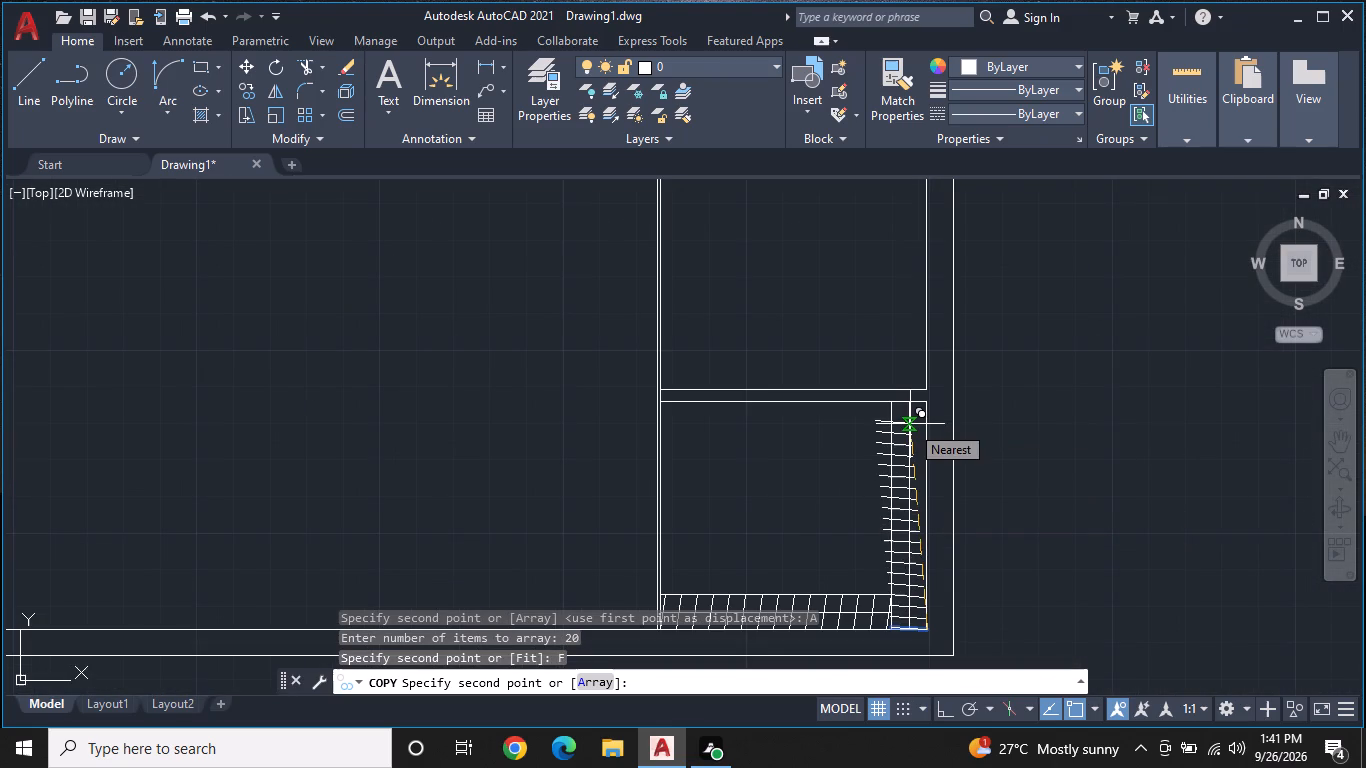
key(F8)
scroll(913, 415, up, 3)
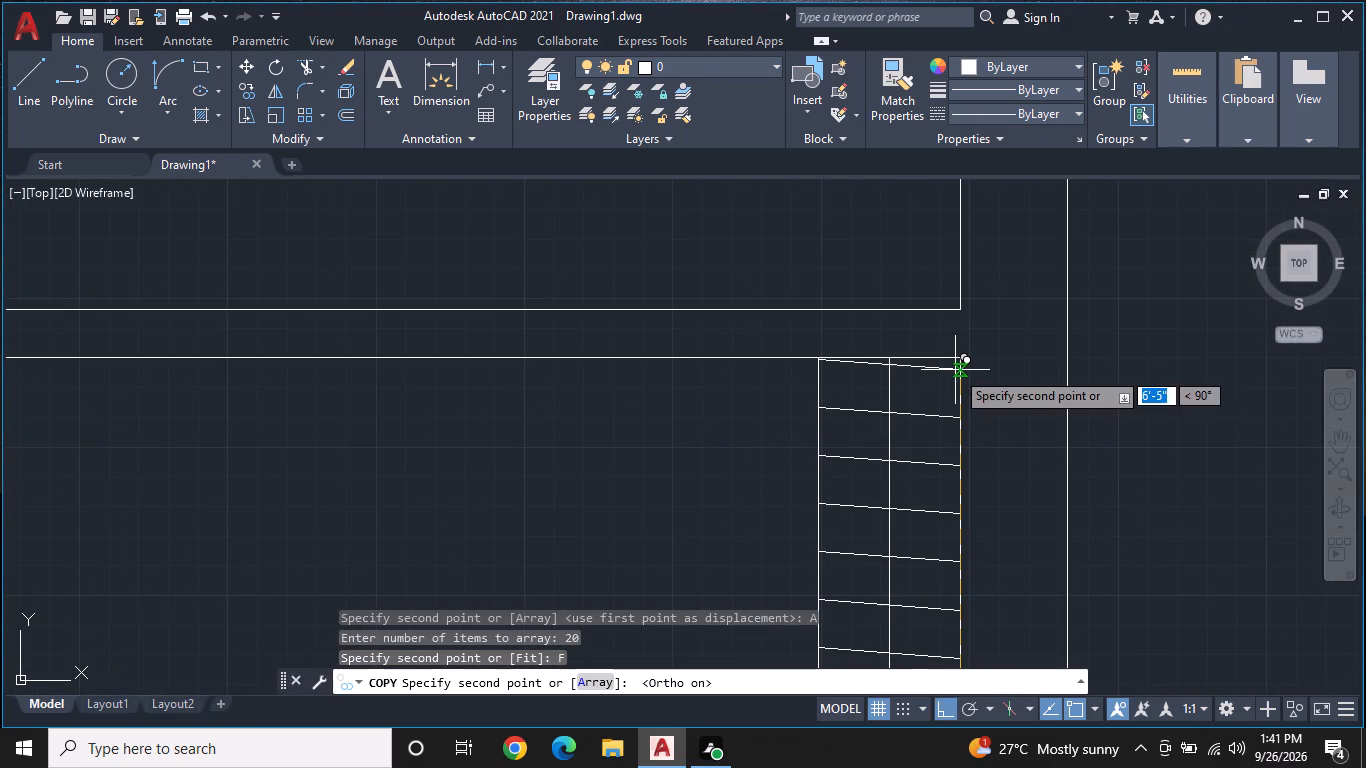
click(955, 370)
key(Escape)
Draw a short horizontal line across the thin partition, just above the bottom strip.
scroll(989, 432, down, 2)
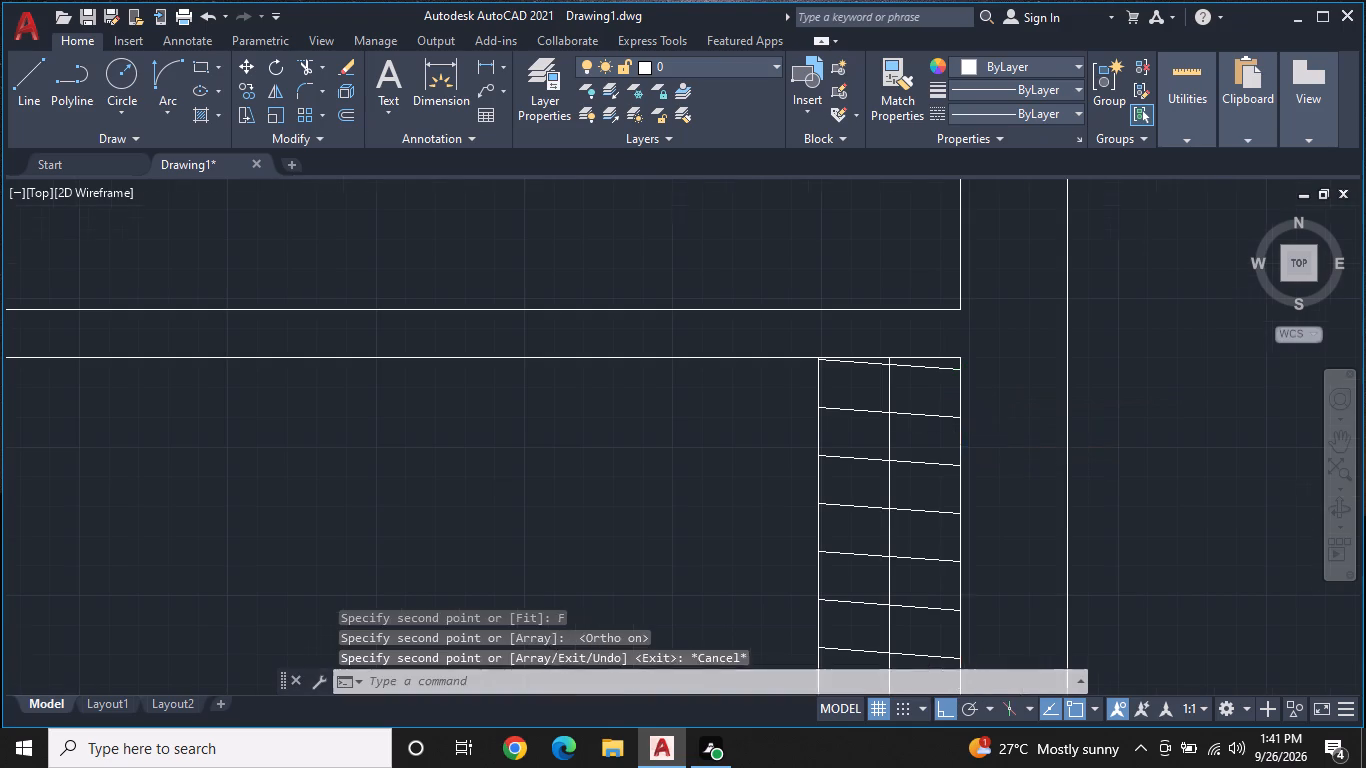
scroll(989, 432, down, 1)
middle_drag(991, 495, 1141, 374)
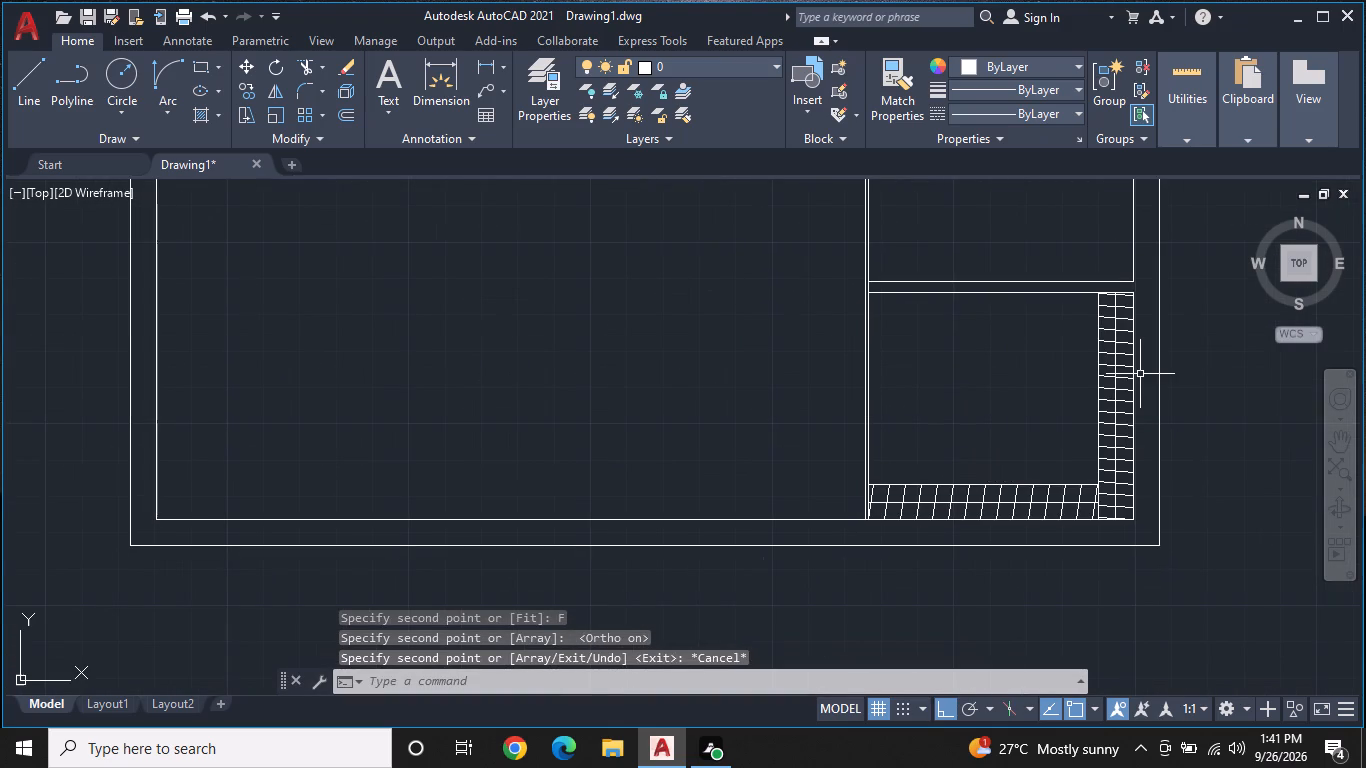
middle_drag(1029, 377, 1057, 408)
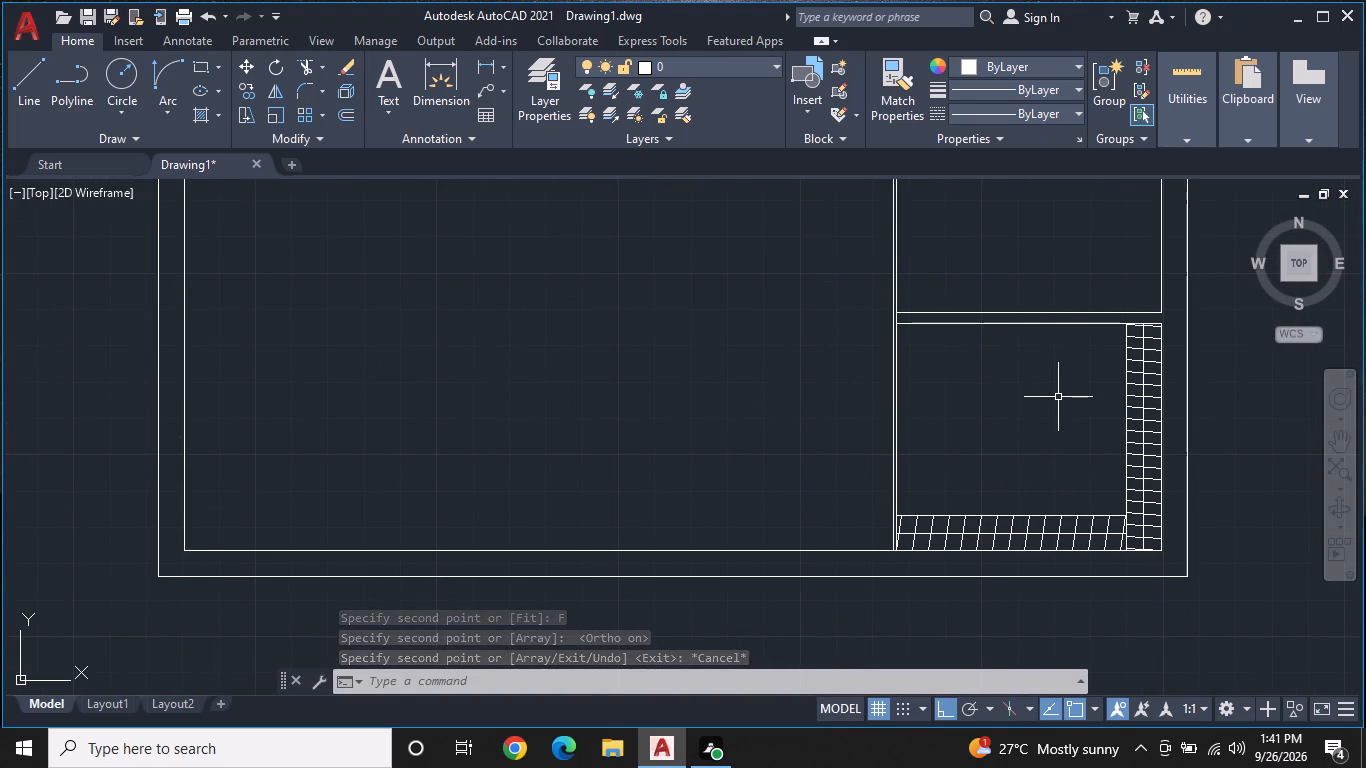
middle_drag(1060, 434, 1078, 424)
middle_drag(1088, 437, 1138, 439)
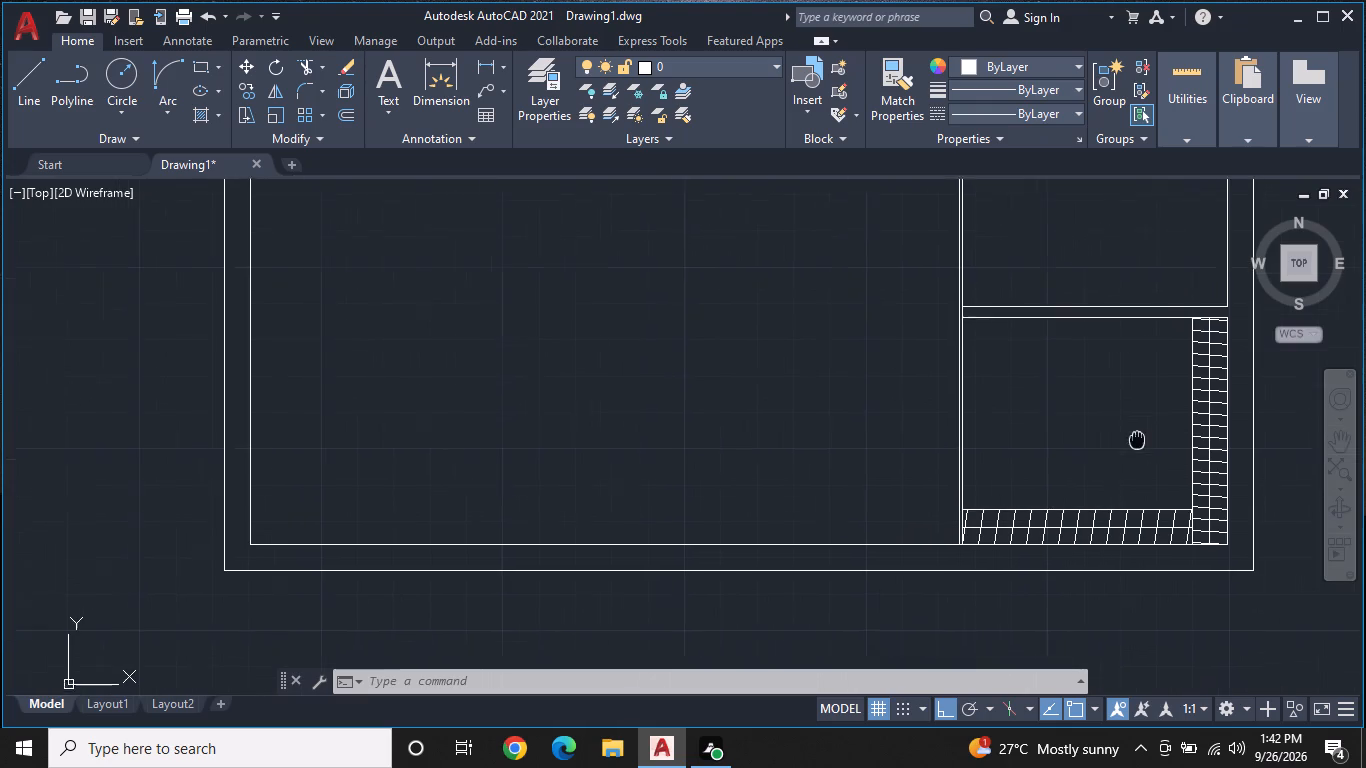
middle_drag(1138, 439, 1158, 424)
scroll(962, 480, up, 2)
text(L)
key(space)
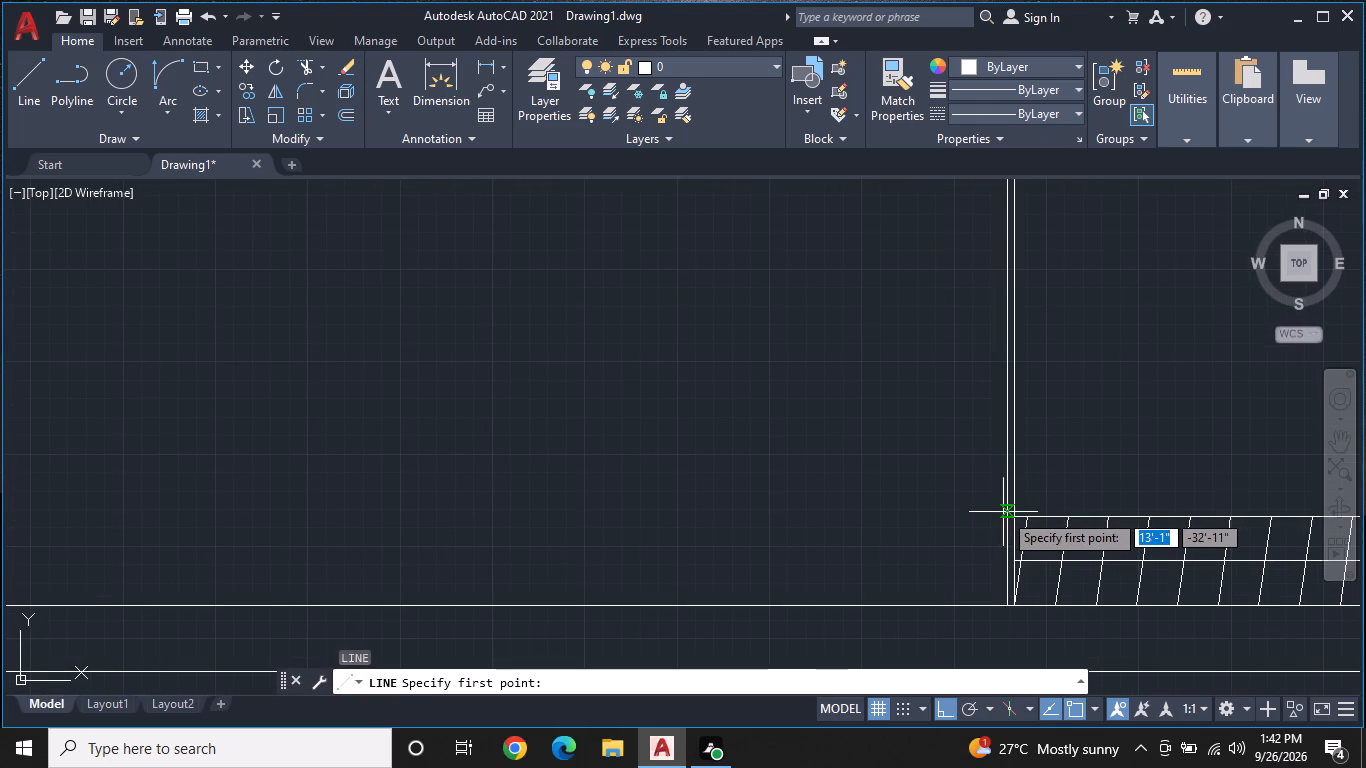
scroll(1009, 504, up, 2)
click(998, 509)
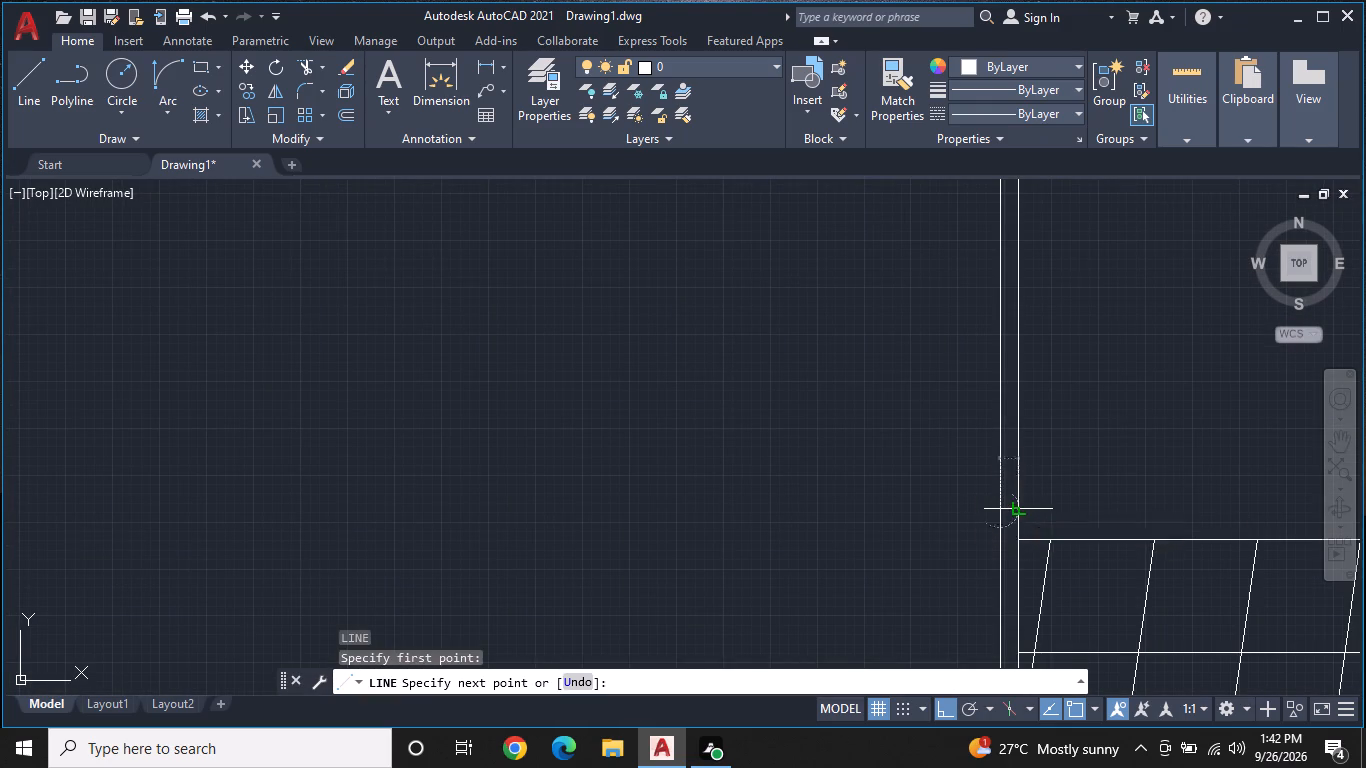
click(1020, 511)
key(Escape)
Draw a horizontal line about 1" long across the thin partition, in line with the lower face of the cross wall.
middle_drag(1040, 389, 1035, 506)
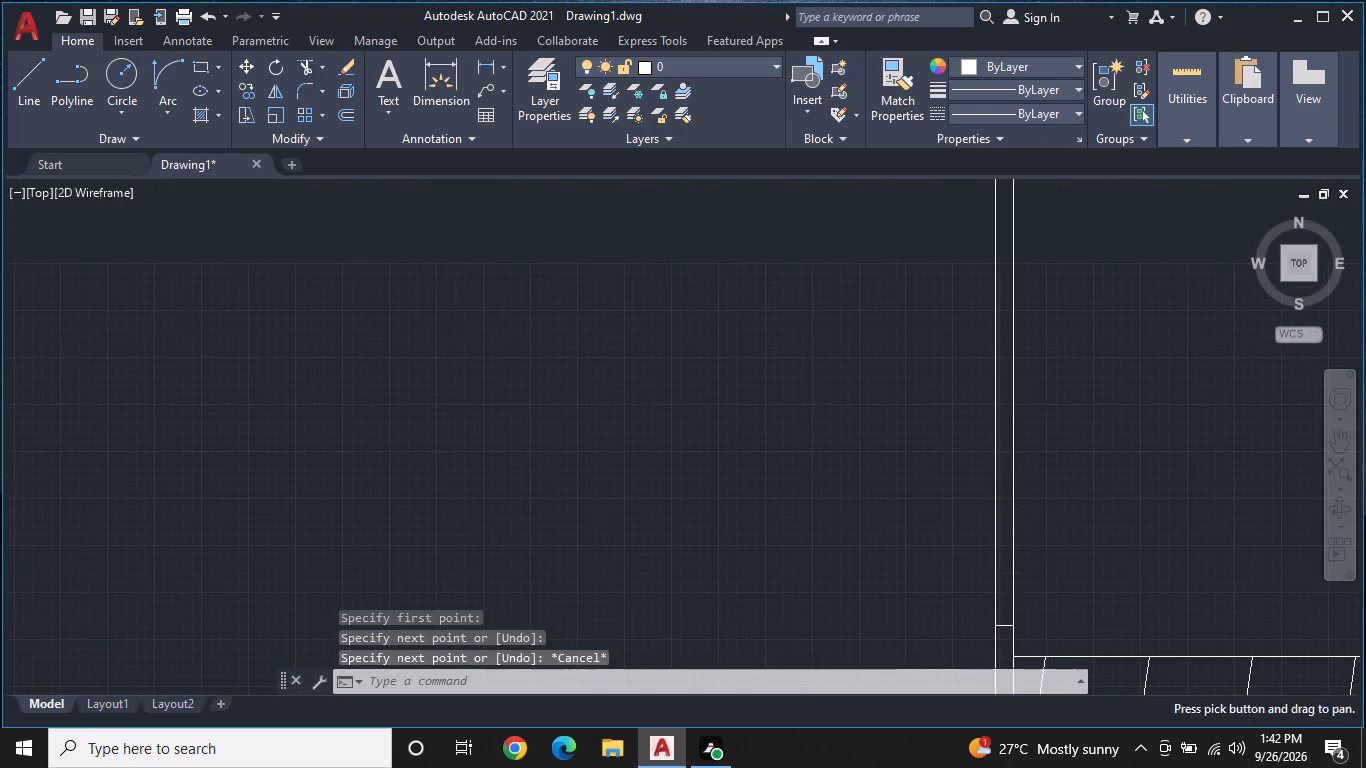
scroll(1035, 506, down, 1)
middle_drag(1030, 449, 1012, 543)
scroll(1012, 543, down, 1)
scroll(1019, 425, down, 3)
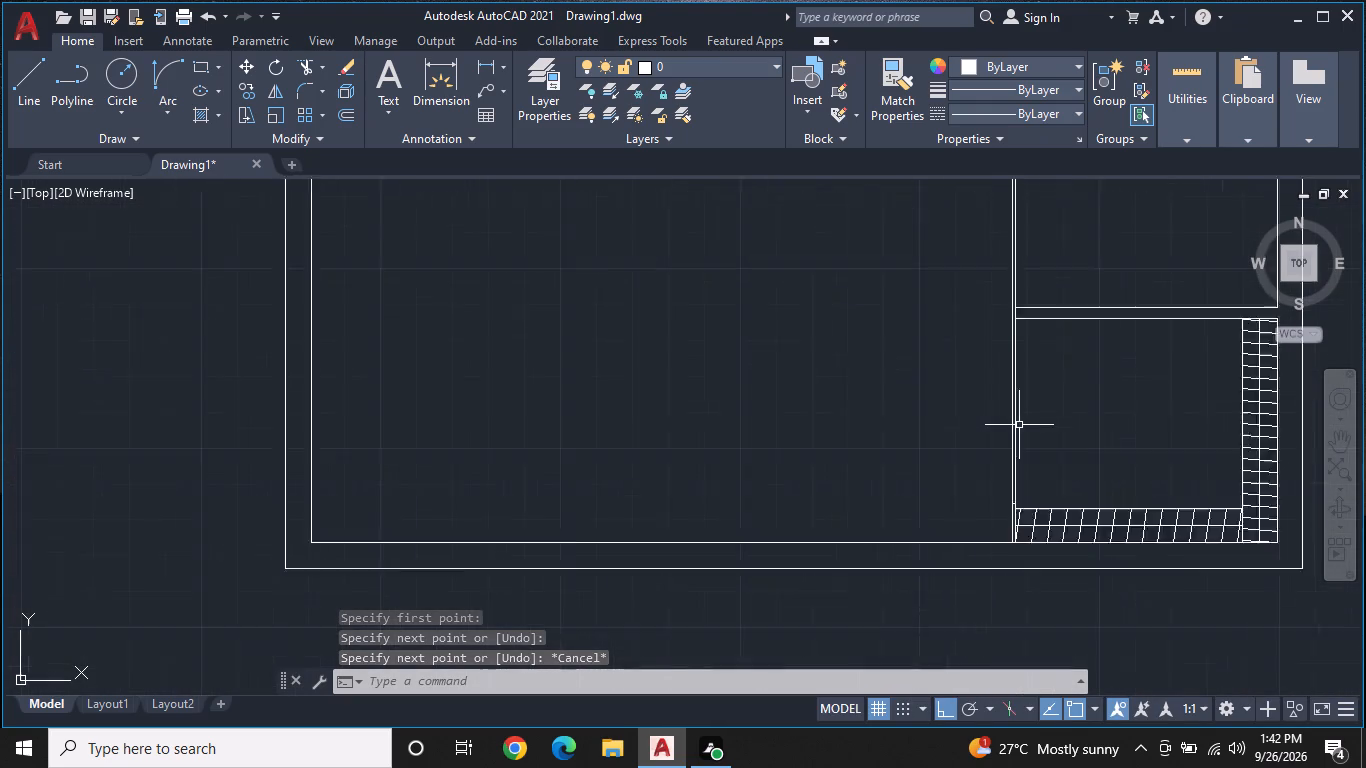
scroll(1028, 406, up, 1)
middle_drag(1033, 417, 1041, 530)
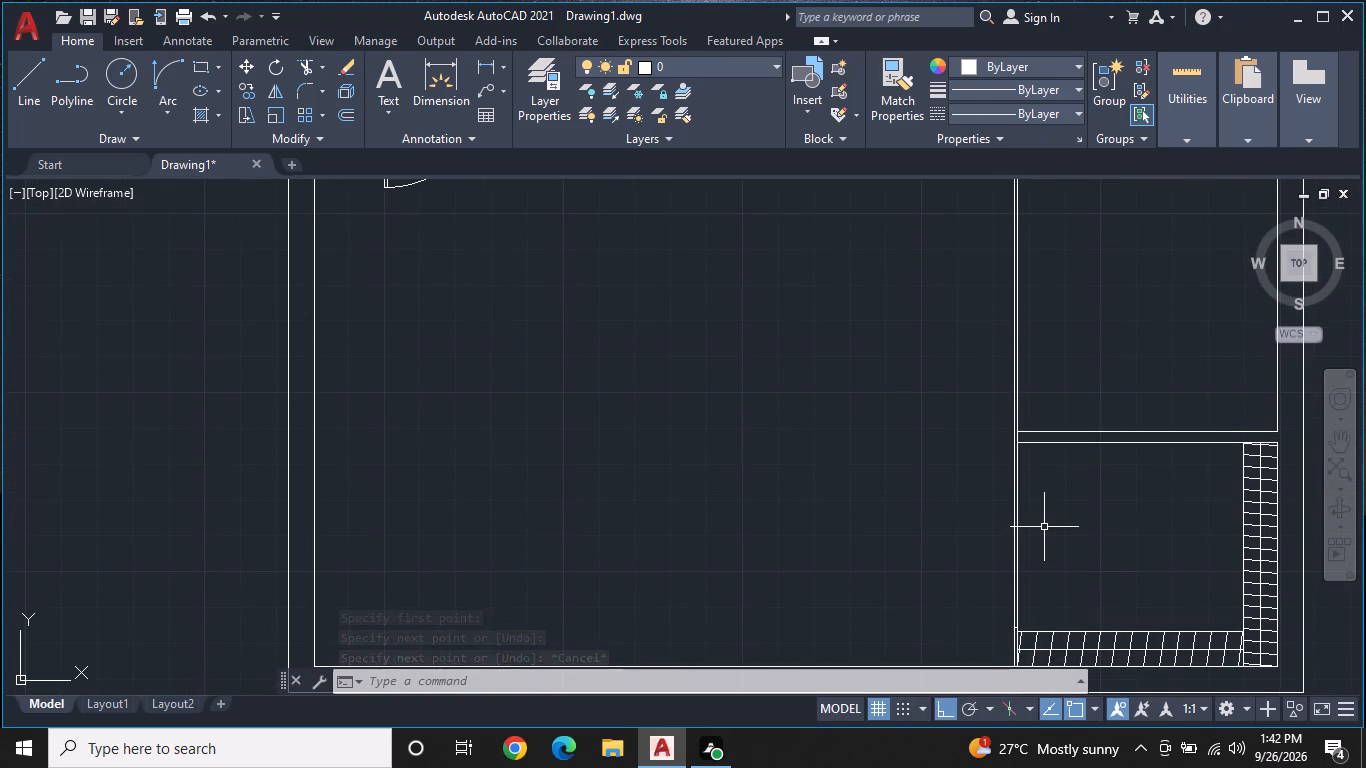
middle_click(1044, 527)
scroll(1044, 527, up, 2)
middle_drag(1010, 366, 1002, 489)
scroll(1002, 489, up, 2)
key(Escape)
text(L)
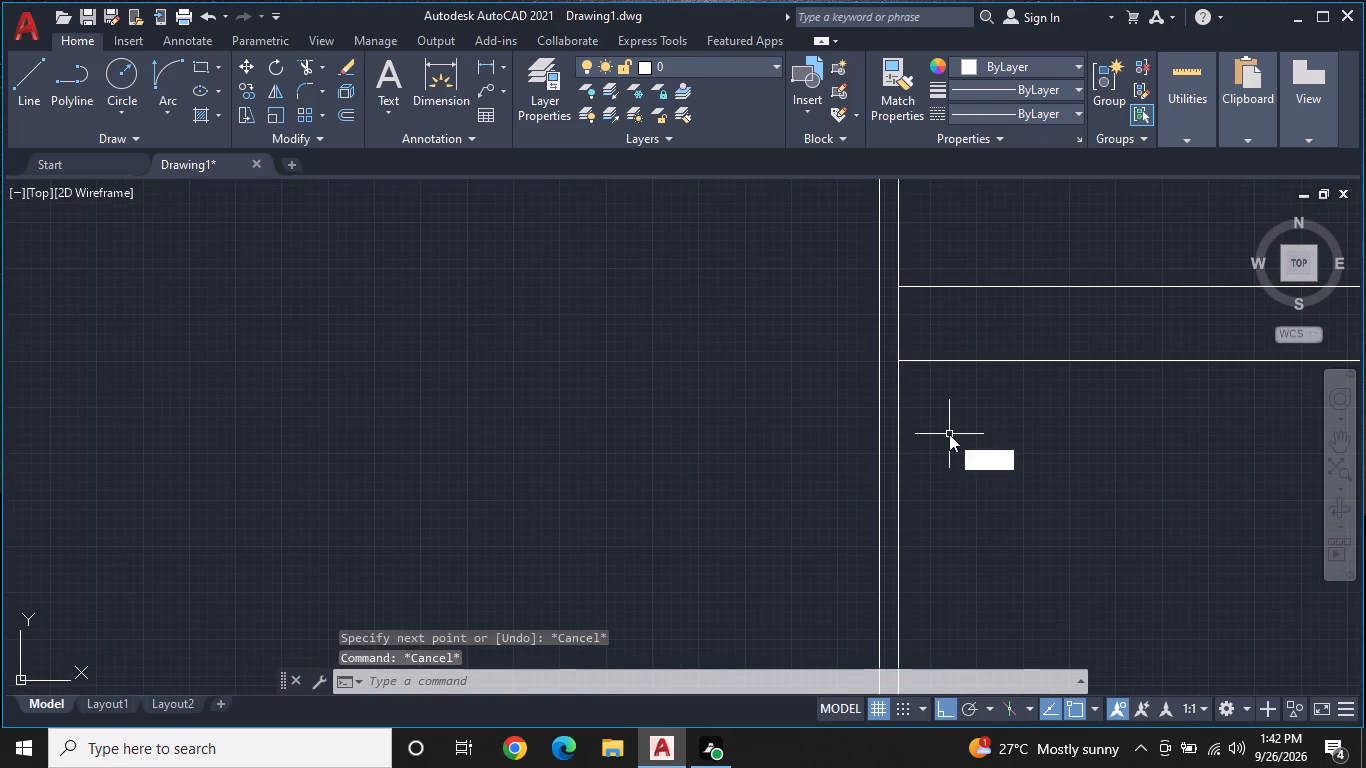
key(space)
click(899, 360)
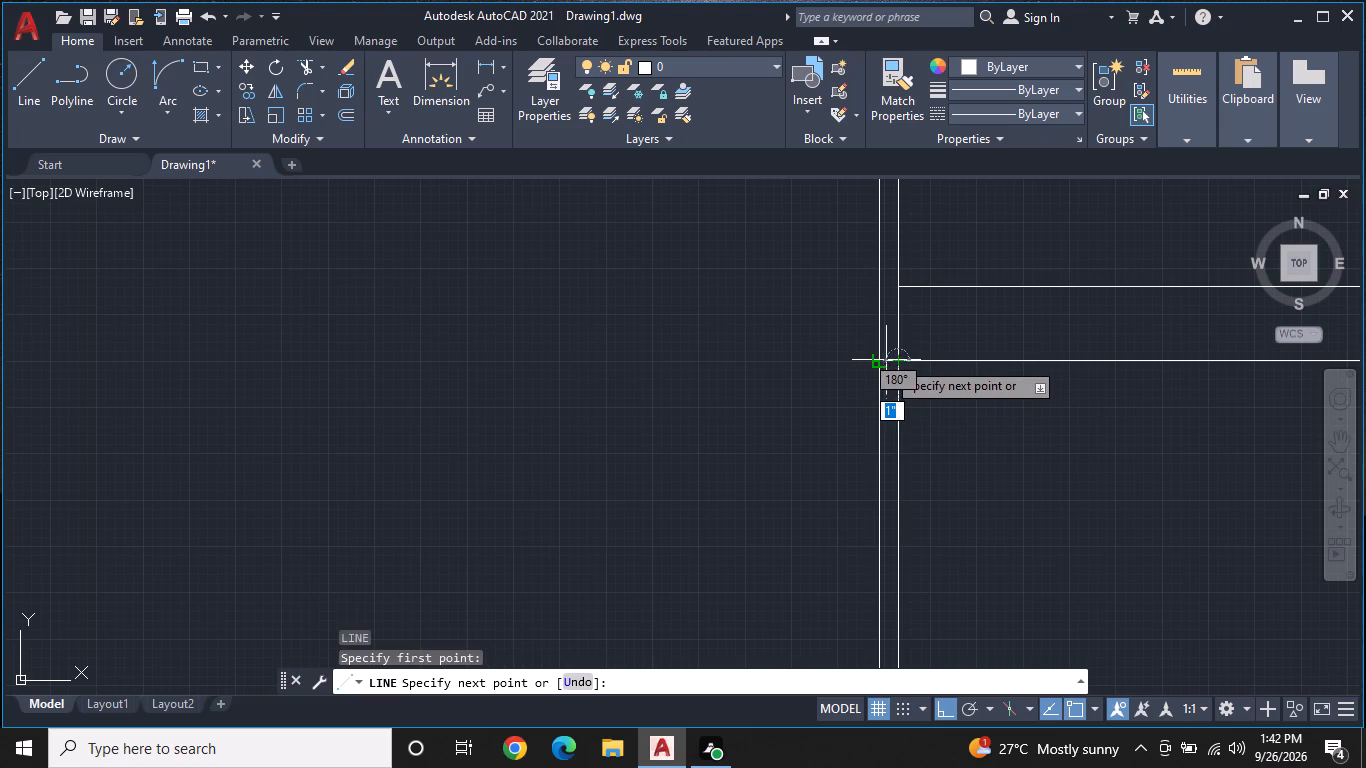
click(877, 363)
key(Escape)
Trim both thin partition lines between the cross wall's lower face and the short line above the bottom strip.
text(TR)
key(space)
click(900, 454)
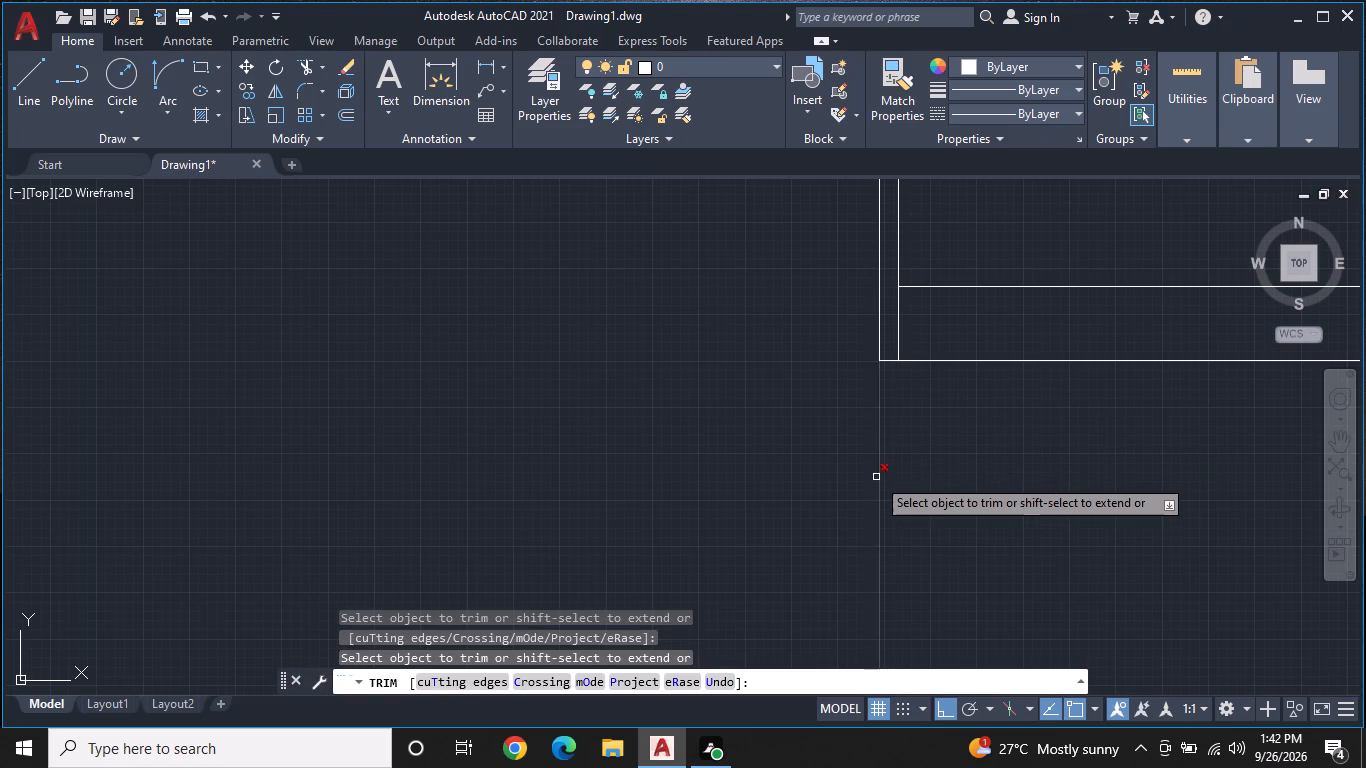
click(881, 464)
scroll(887, 461, down, 5)
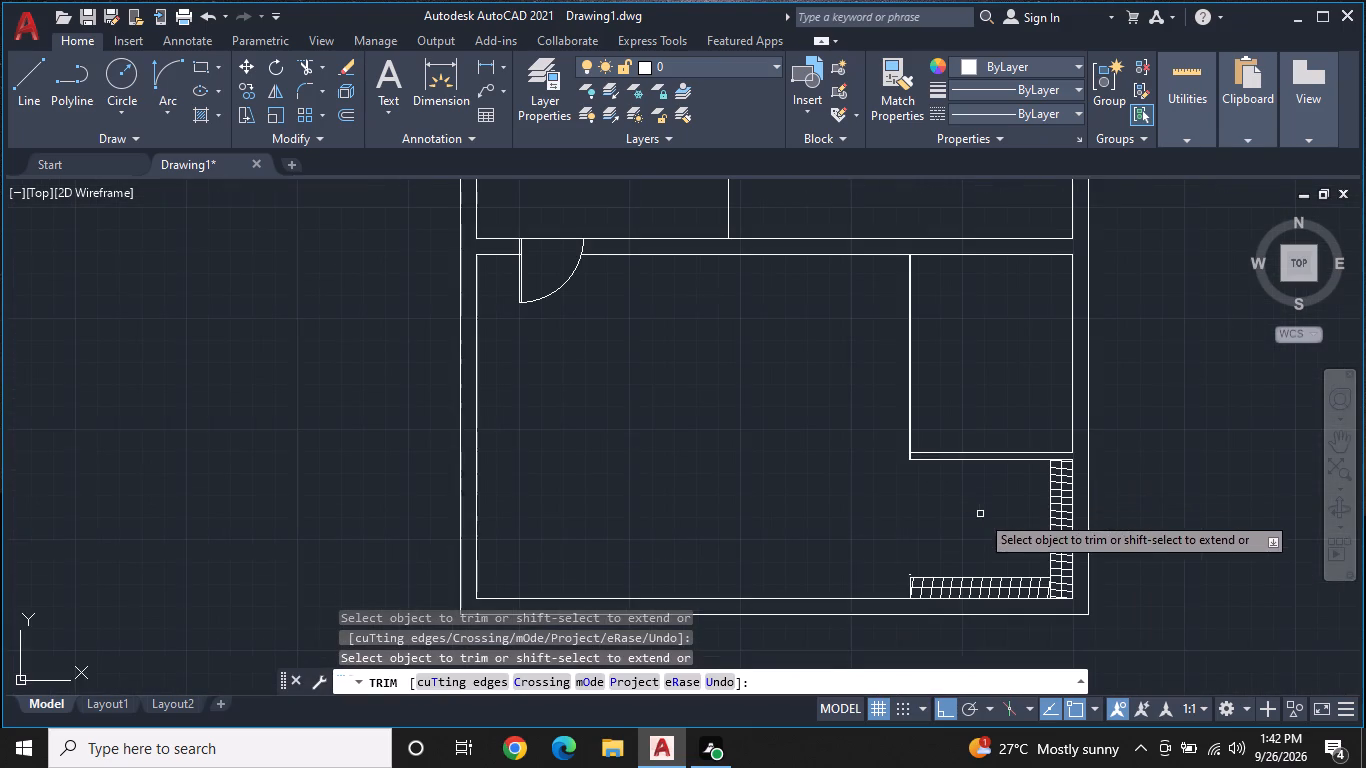
middle_drag(980, 514, 970, 447)
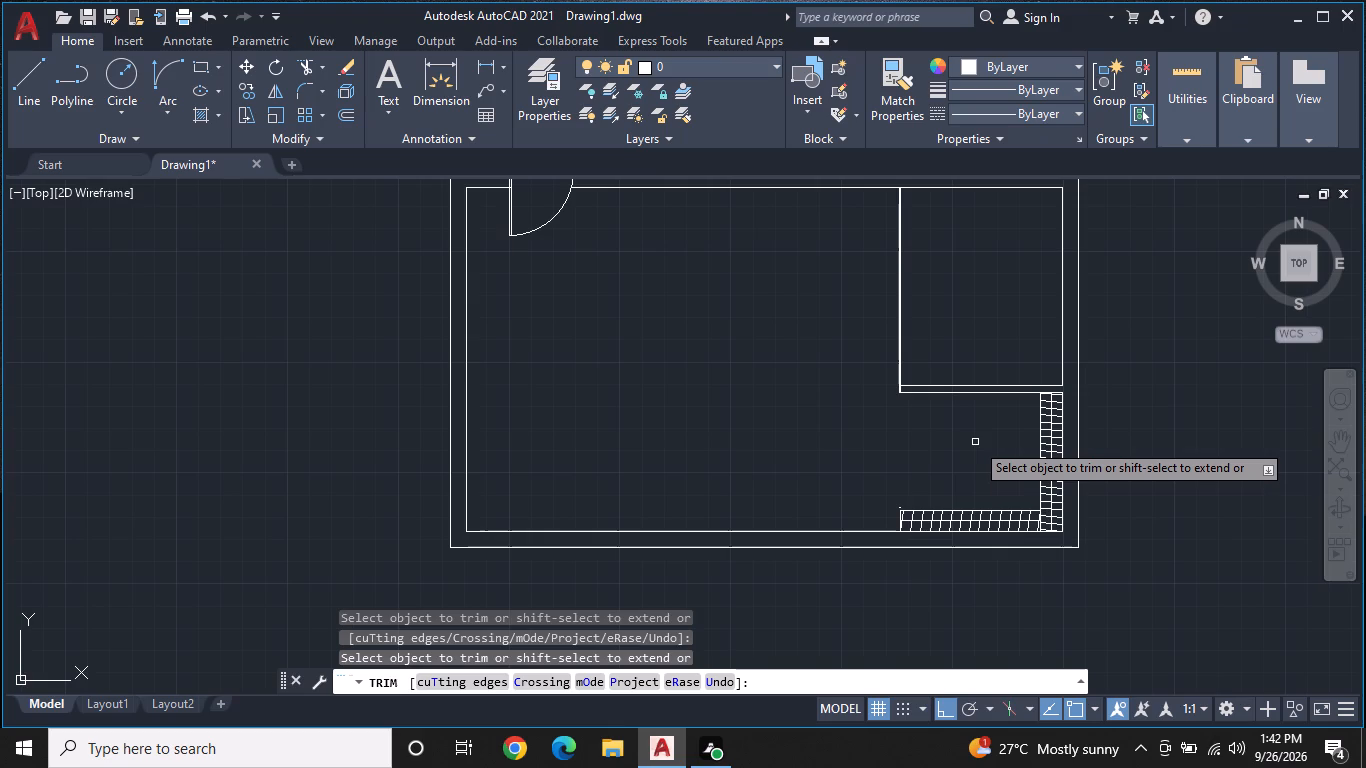
scroll(975, 442, up, 2)
key(Escape)
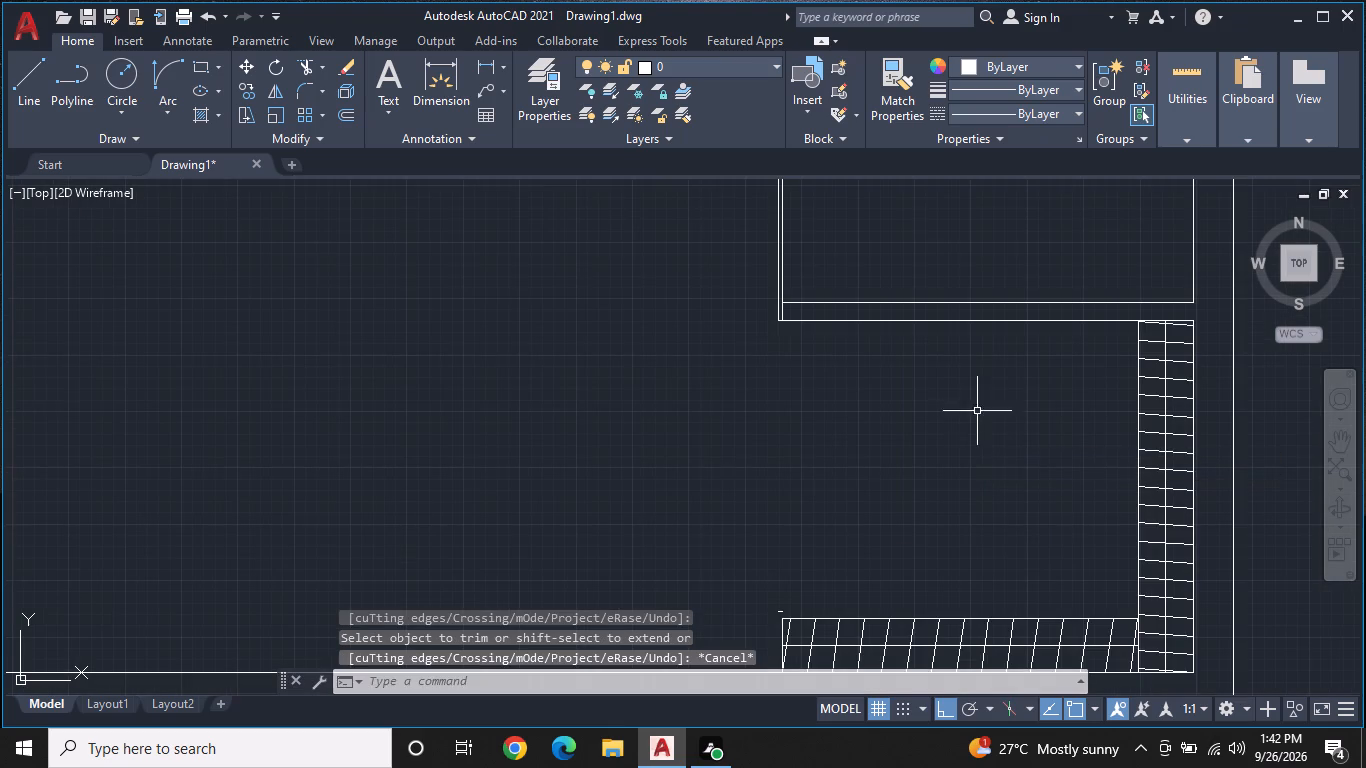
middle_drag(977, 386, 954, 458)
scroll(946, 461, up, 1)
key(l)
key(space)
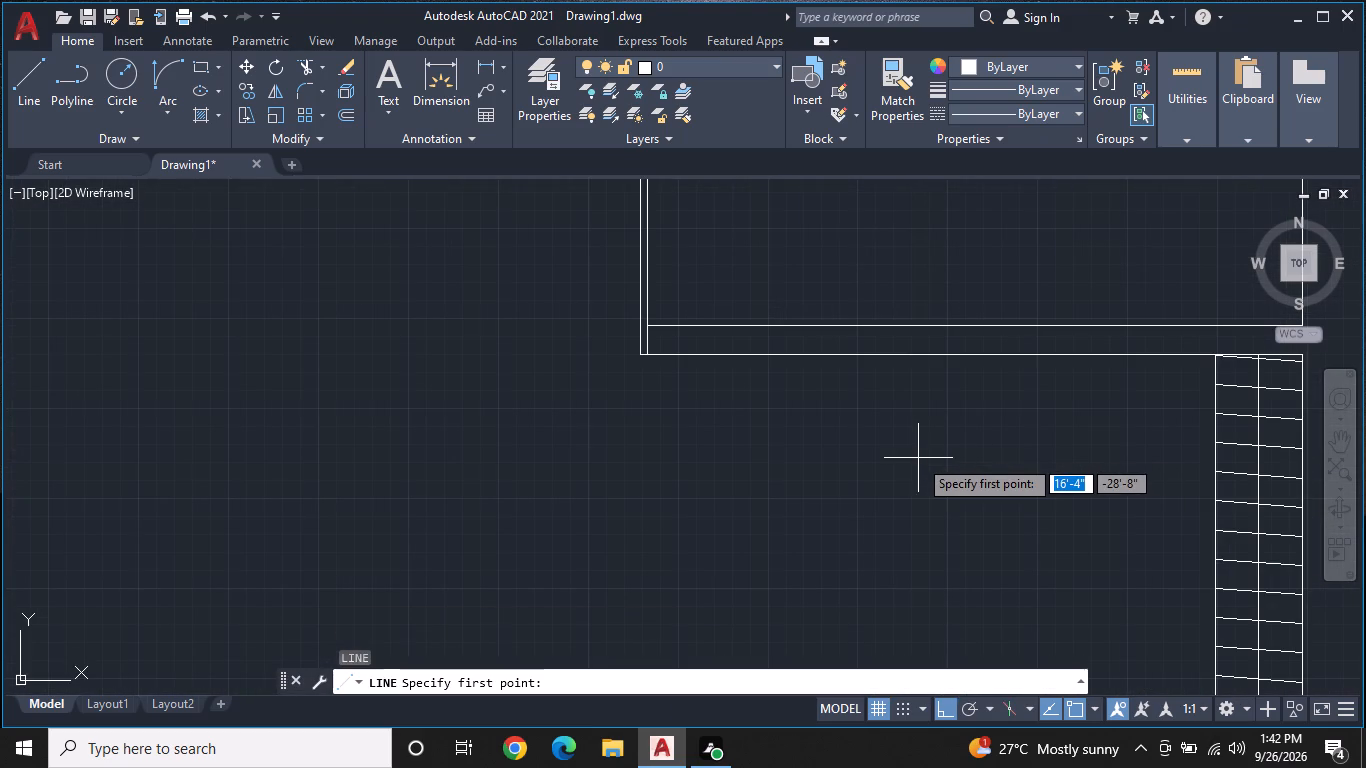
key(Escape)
Trim the partition's inner line inside the cross wall's thickness so the wall corner is open.
text(TR)
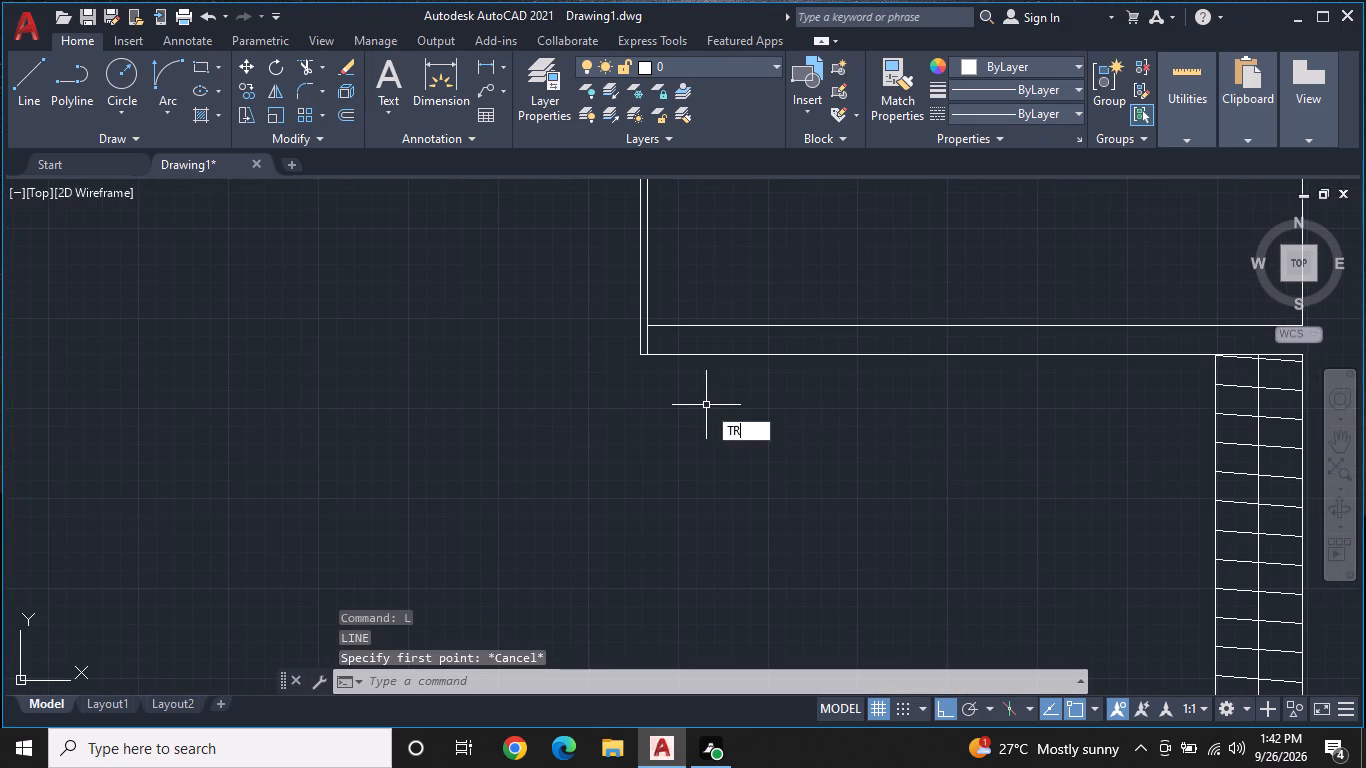
key(space)
click(648, 340)
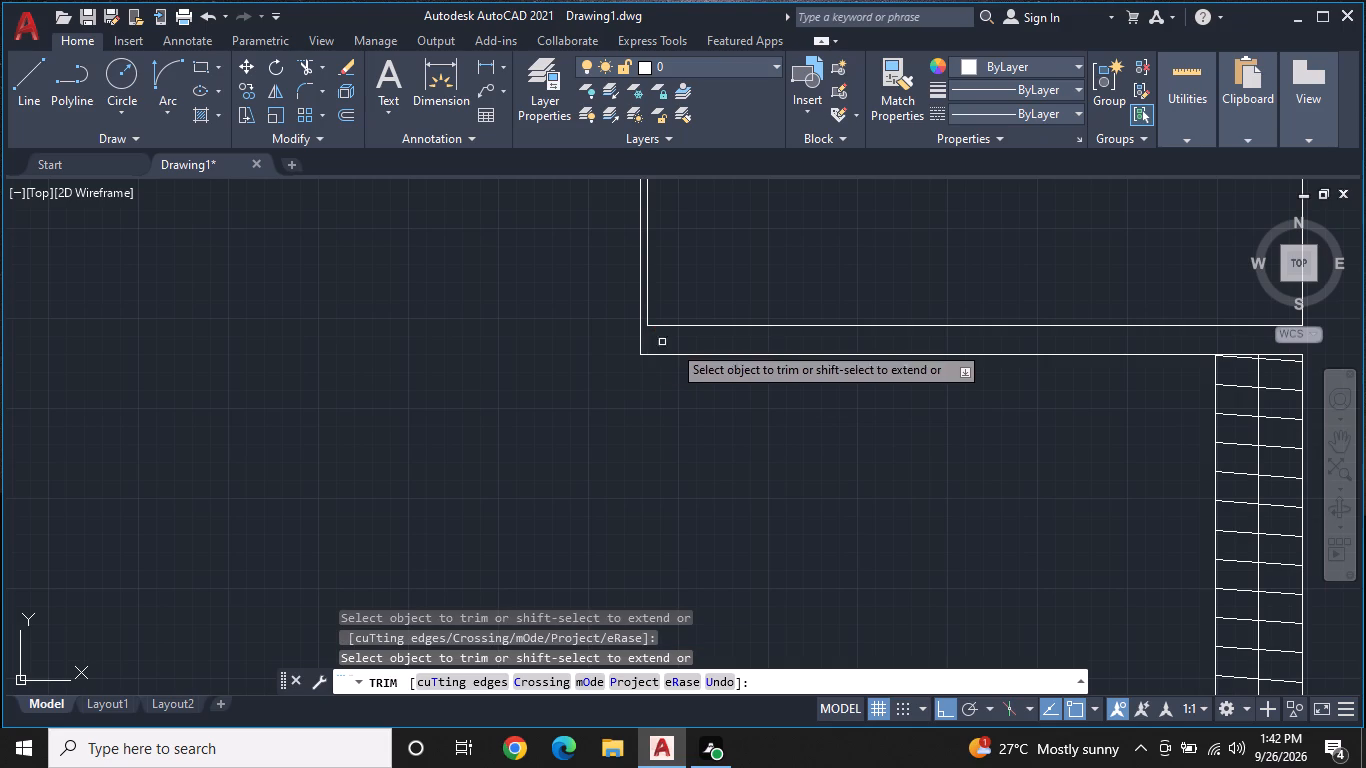
middle_drag(836, 425, 774, 497)
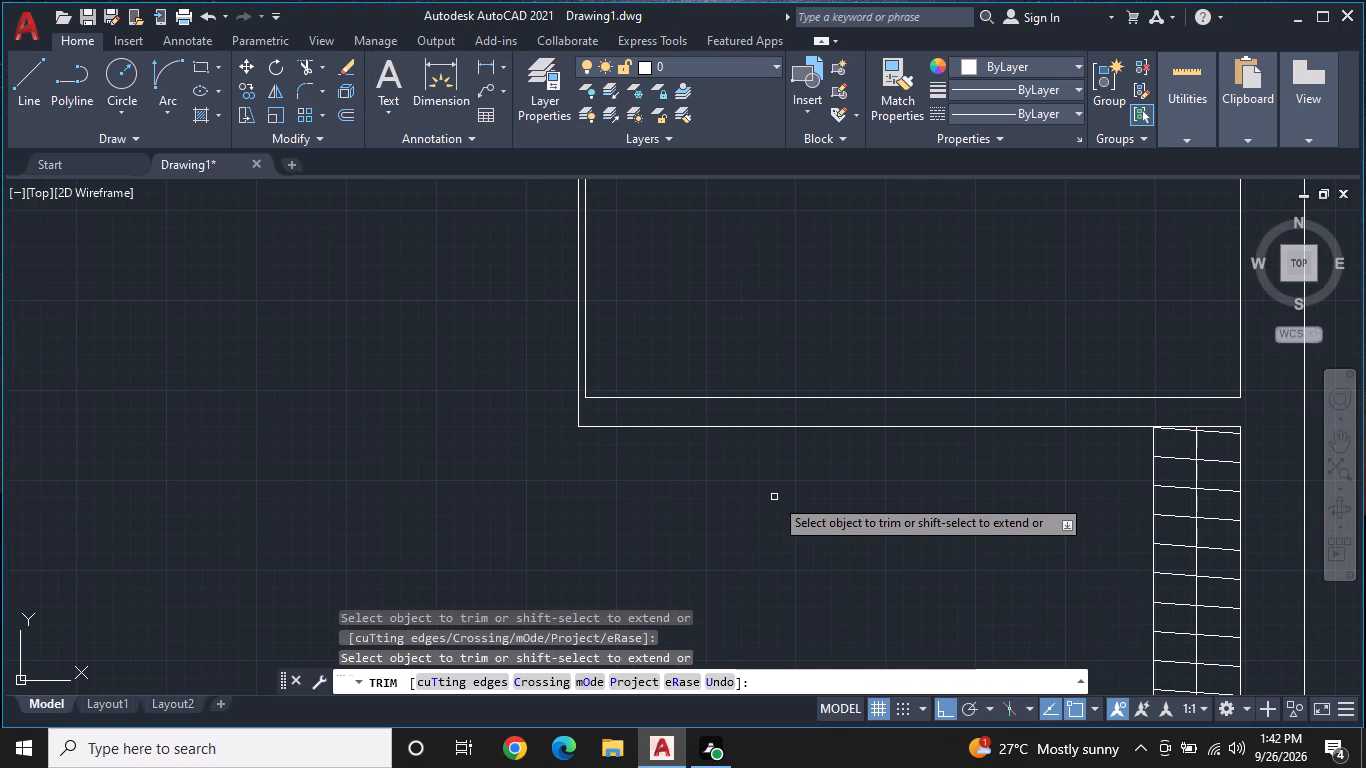
key(Escape)
Use Quick measure to check the dimensions of the large bottom room between its interior walls.
middle_drag(796, 458, 796, 461)
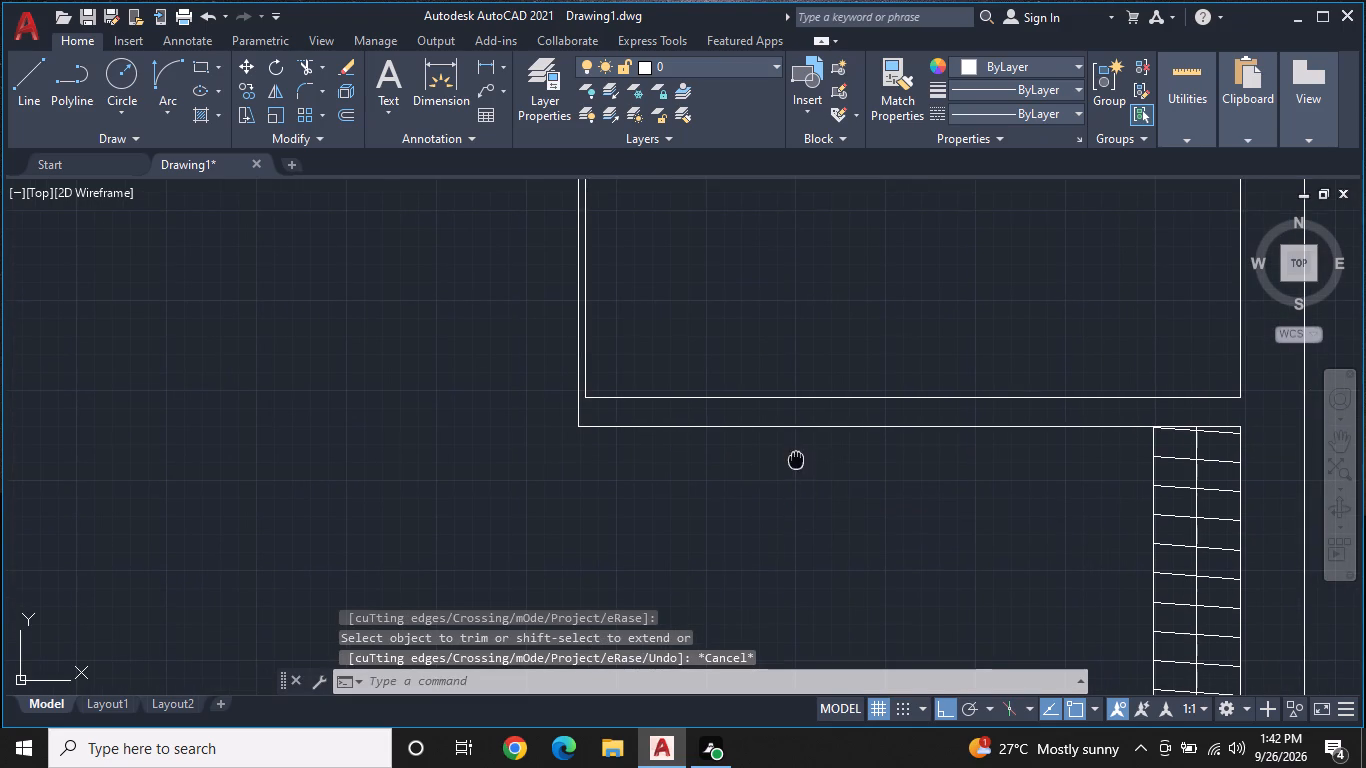
middle_drag(796, 461, 774, 517)
scroll(774, 517, up, 1)
scroll(775, 509, down, 2)
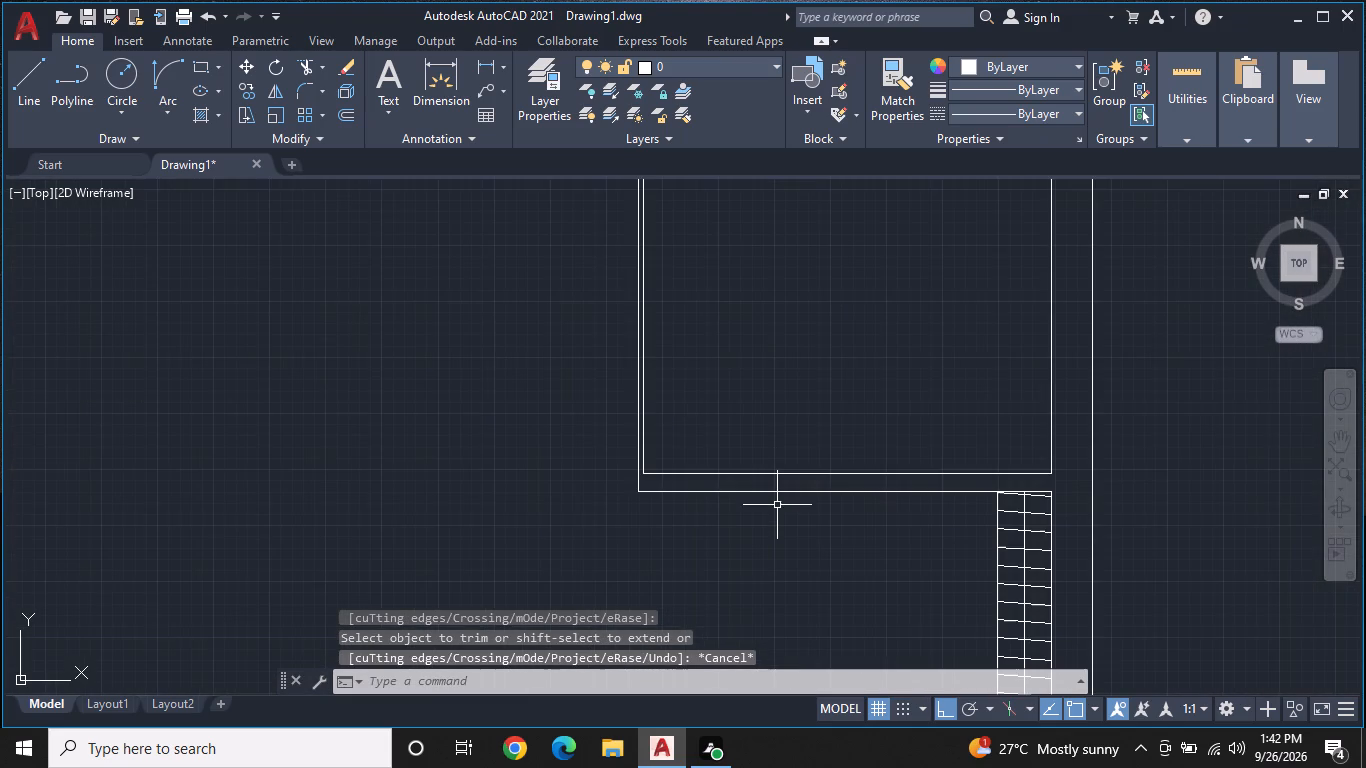
scroll(778, 501, up, 1)
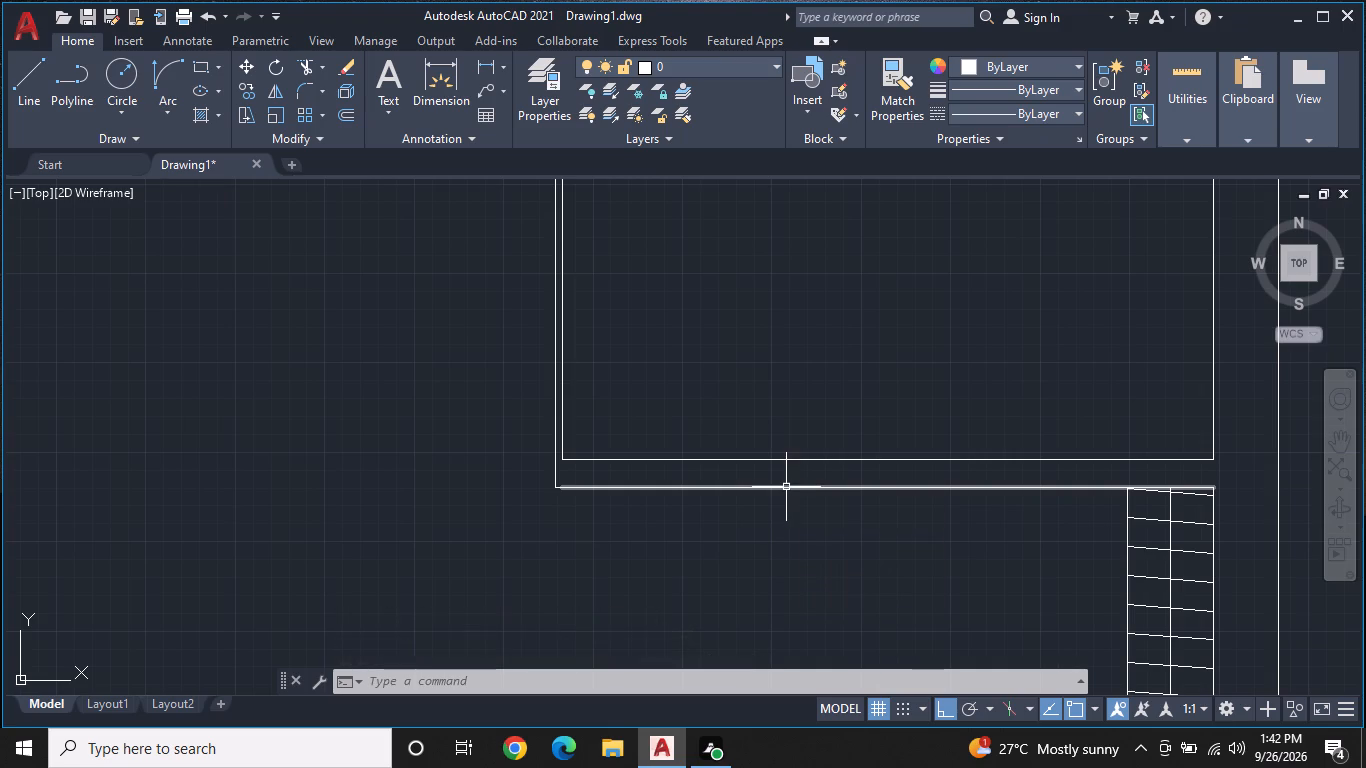
middle_drag(814, 385, 832, 431)
scroll(832, 431, down, 4)
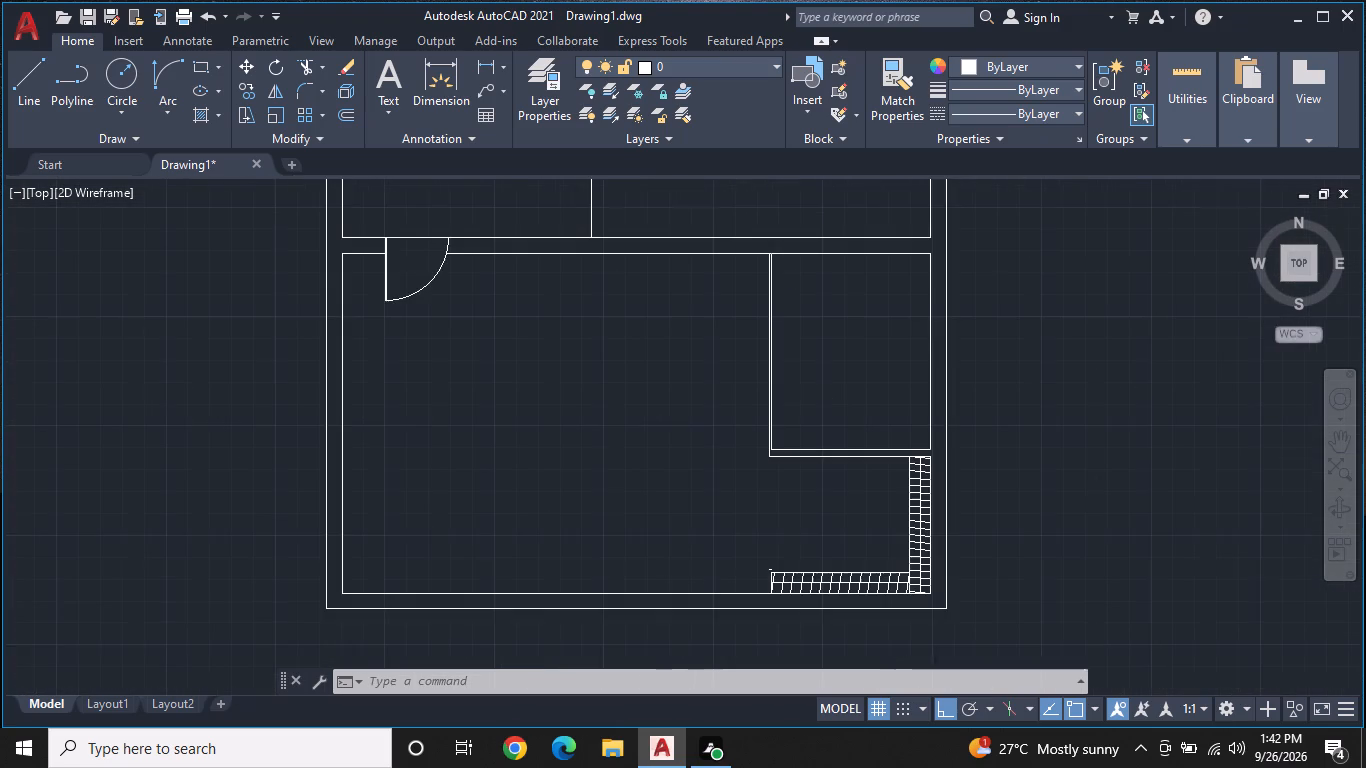
click(1190, 140)
click(1201, 204)
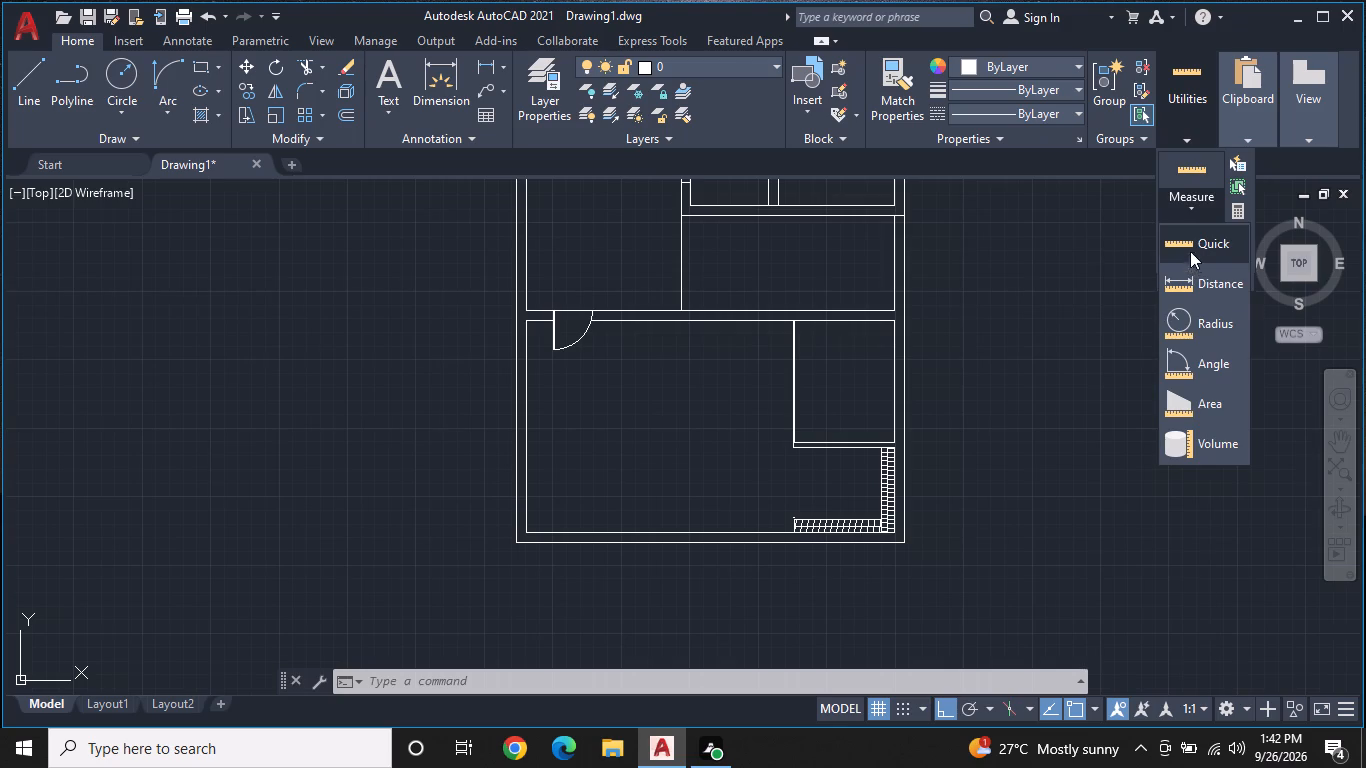
click(1190, 236)
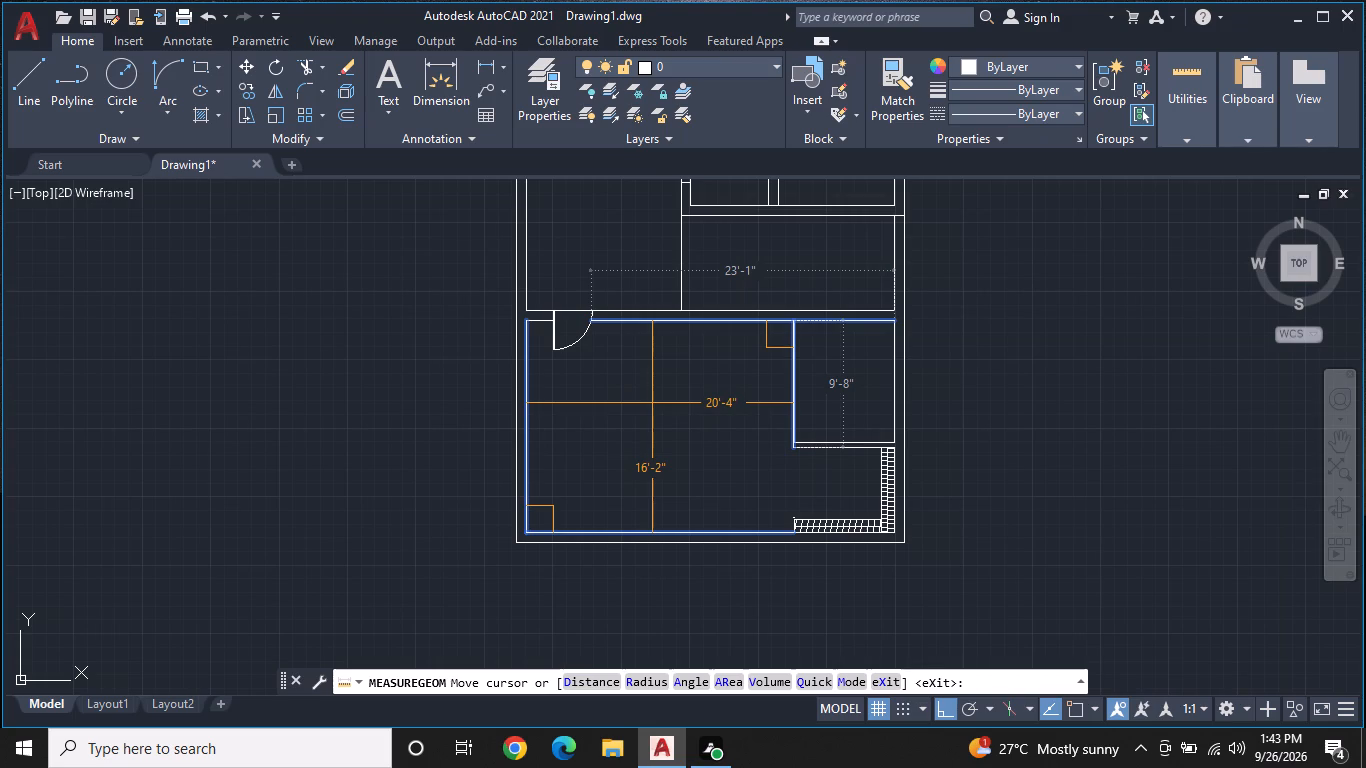
key(Escape)
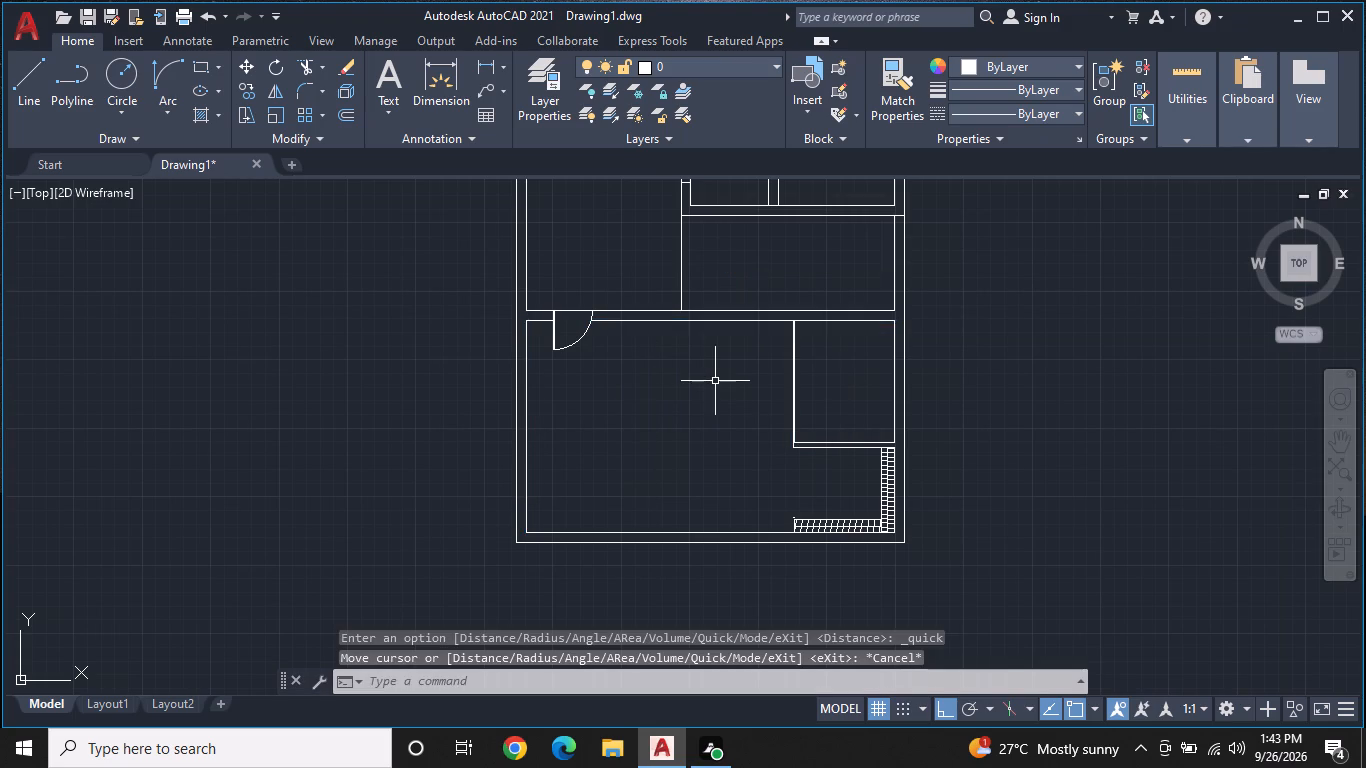
Use Quick measure to check the dimensions of the open corner by the hatched strips and the small room above it.
key(space)
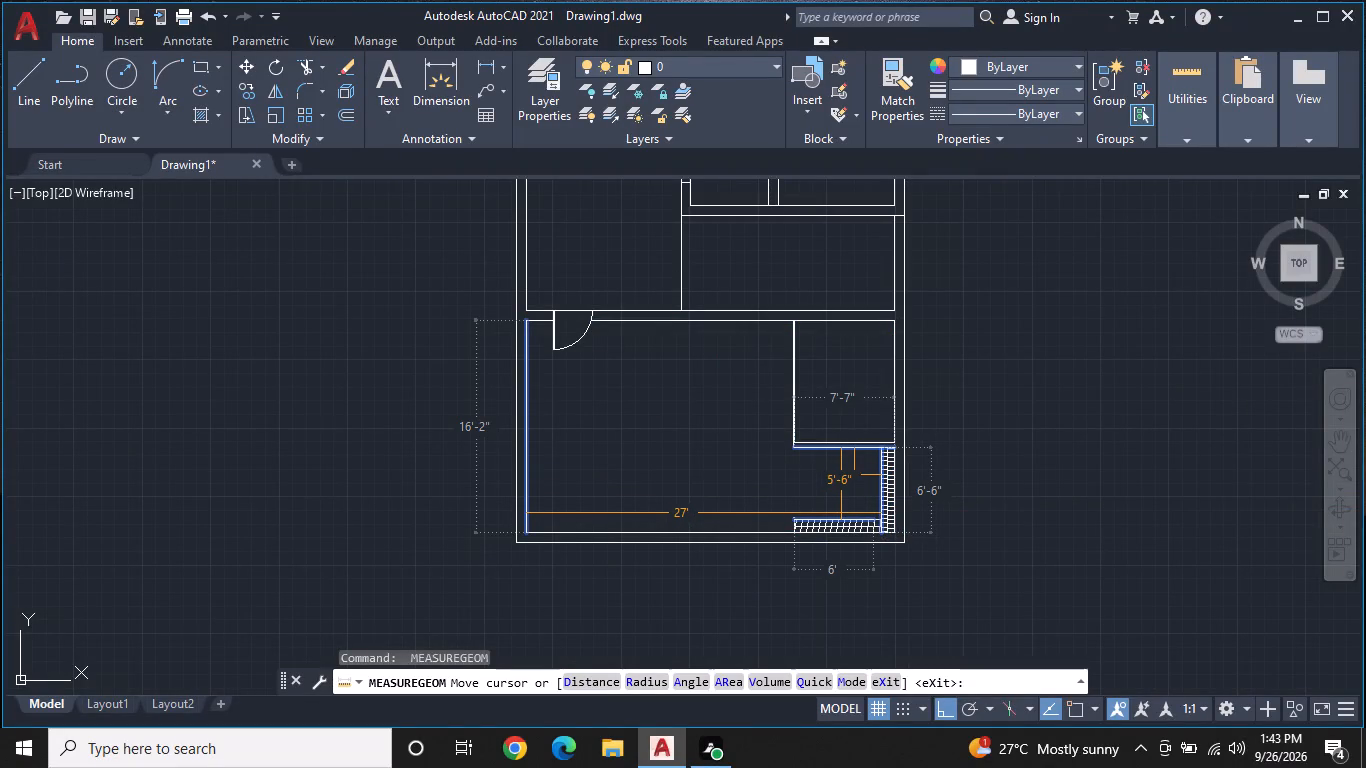
scroll(841, 513, up, 1)
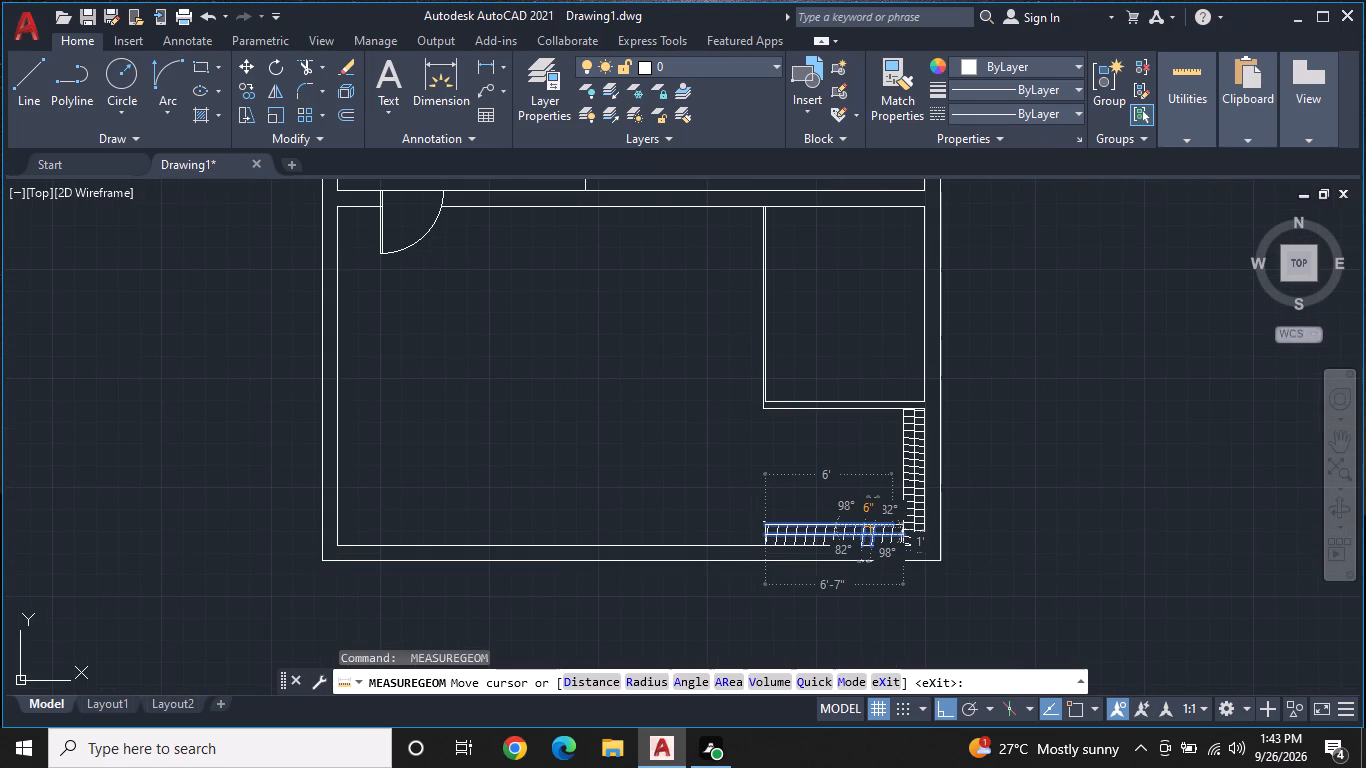
scroll(813, 281, up, 1)
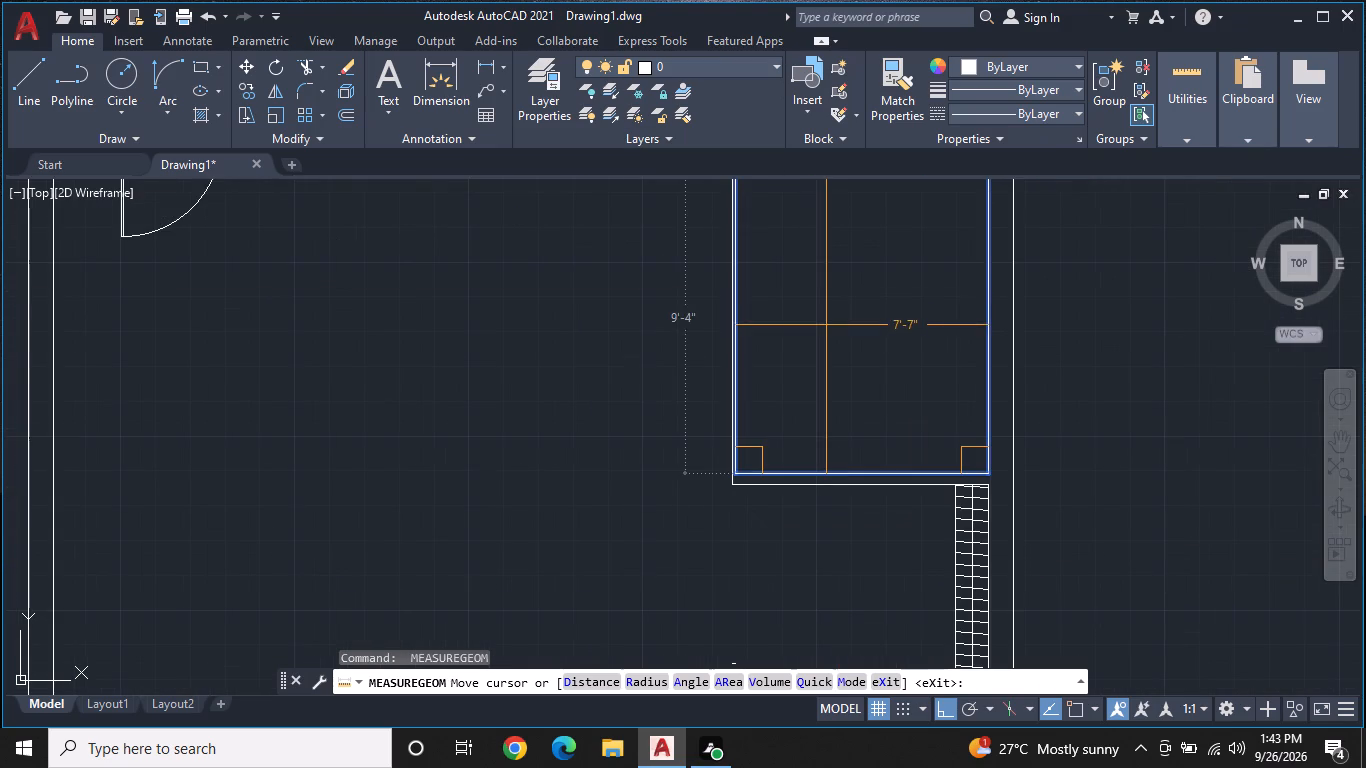
key(Escape)
scroll(826, 325, down, 2)
middle_drag(844, 316, 833, 334)
key(space)
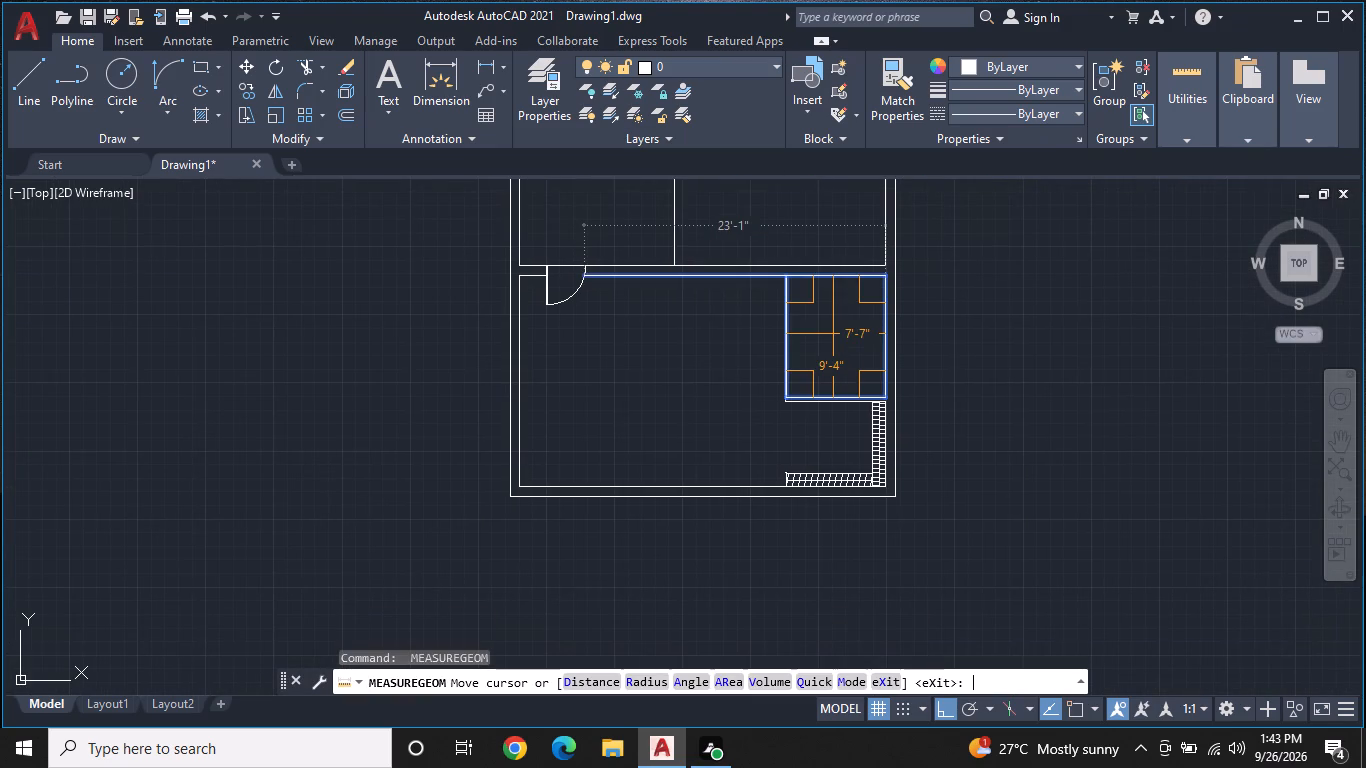
scroll(833, 334, up, 1)
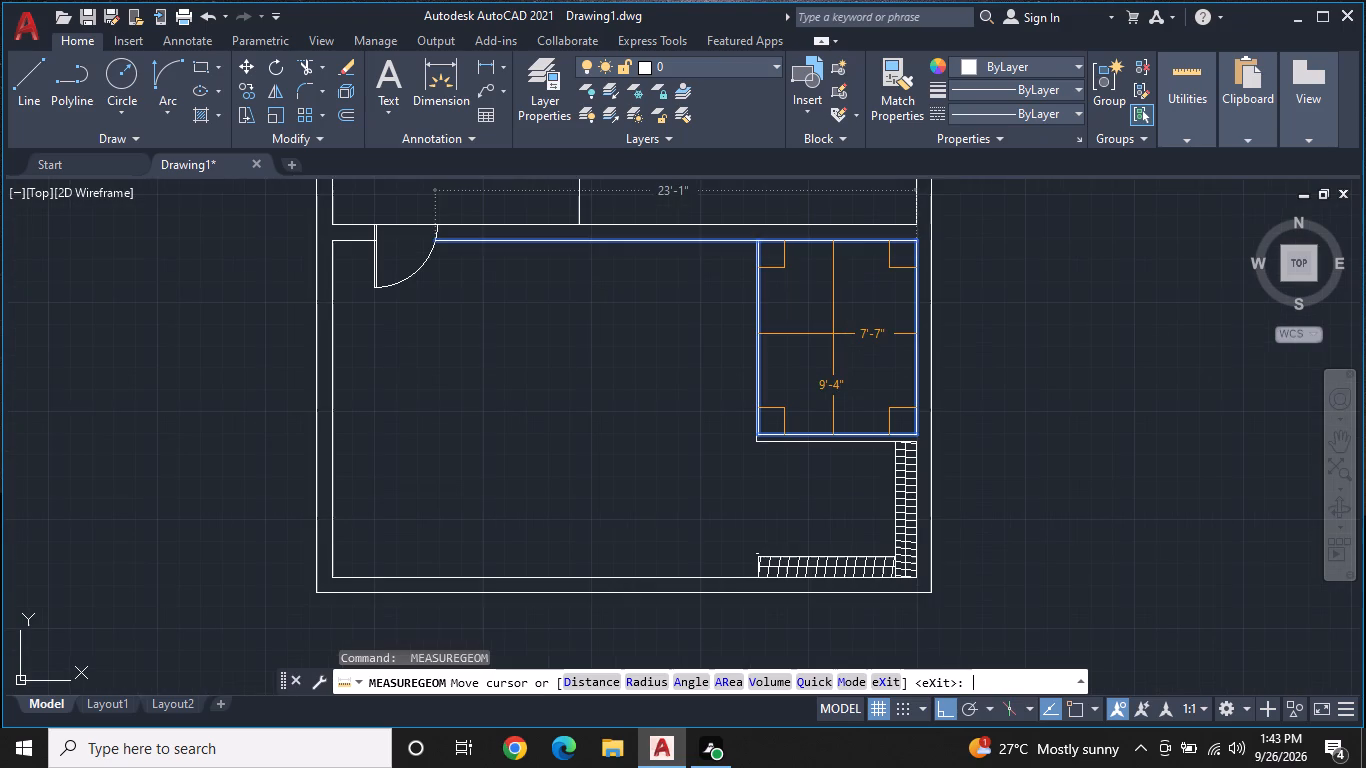
scroll(833, 334, up, 1)
middle_drag(831, 334, 853, 379)
key(Escape)
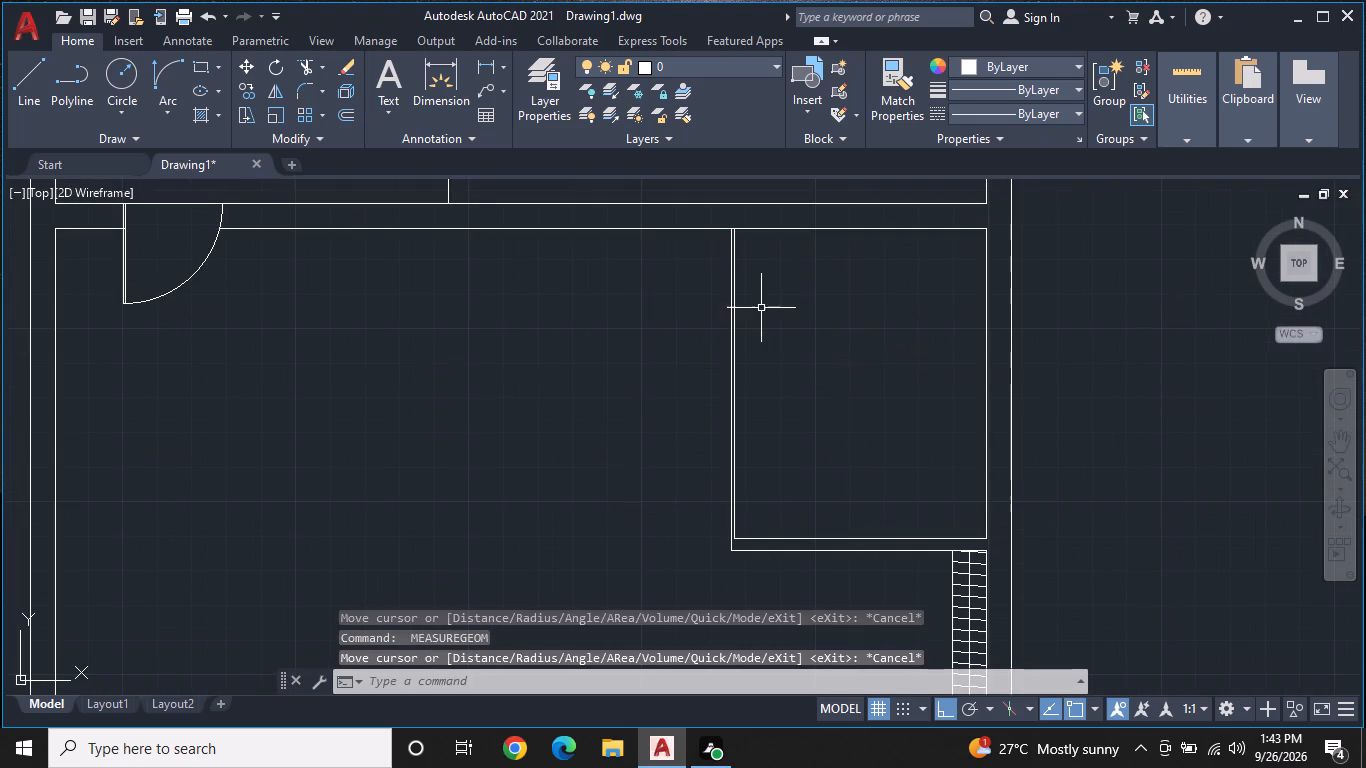
Erase the inner line of the thin vertical partition between the large bottom room and the small room.
scroll(735, 314, up, 1)
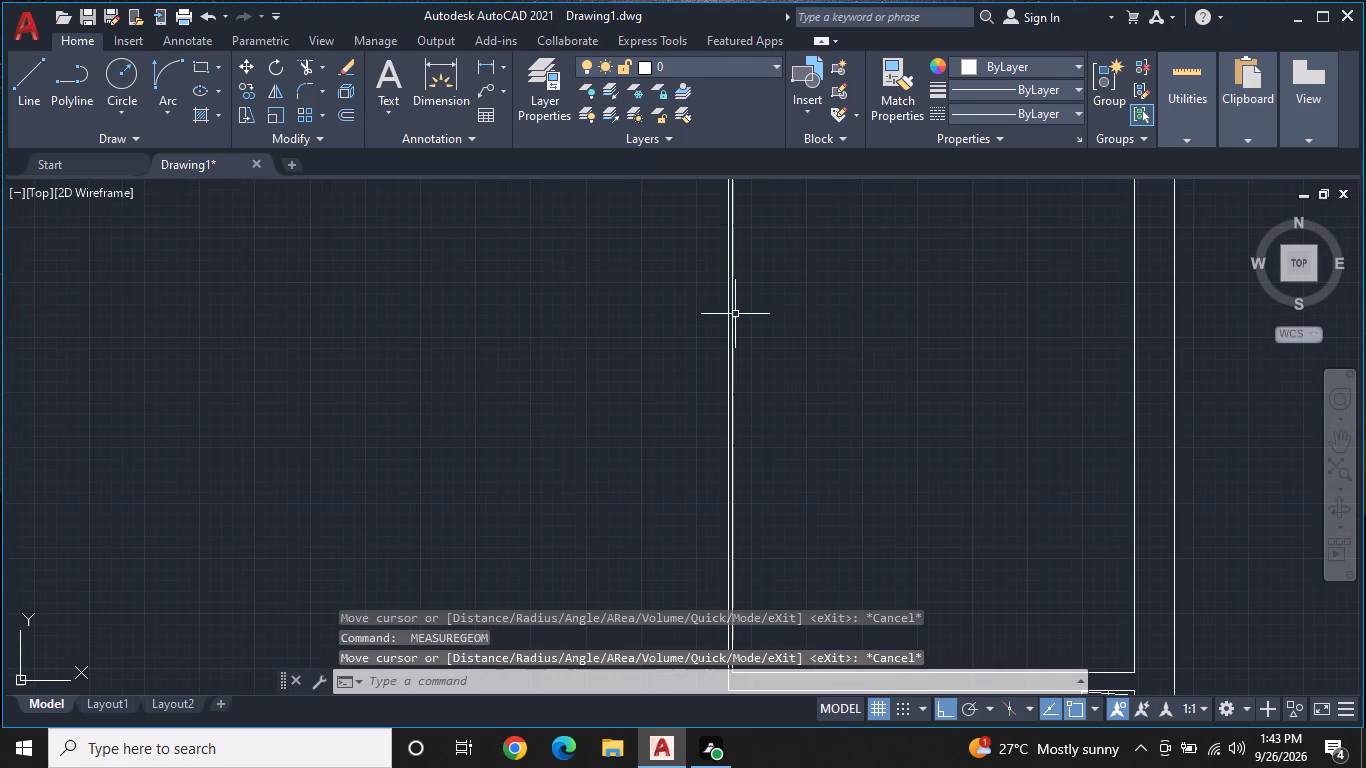
click(734, 314)
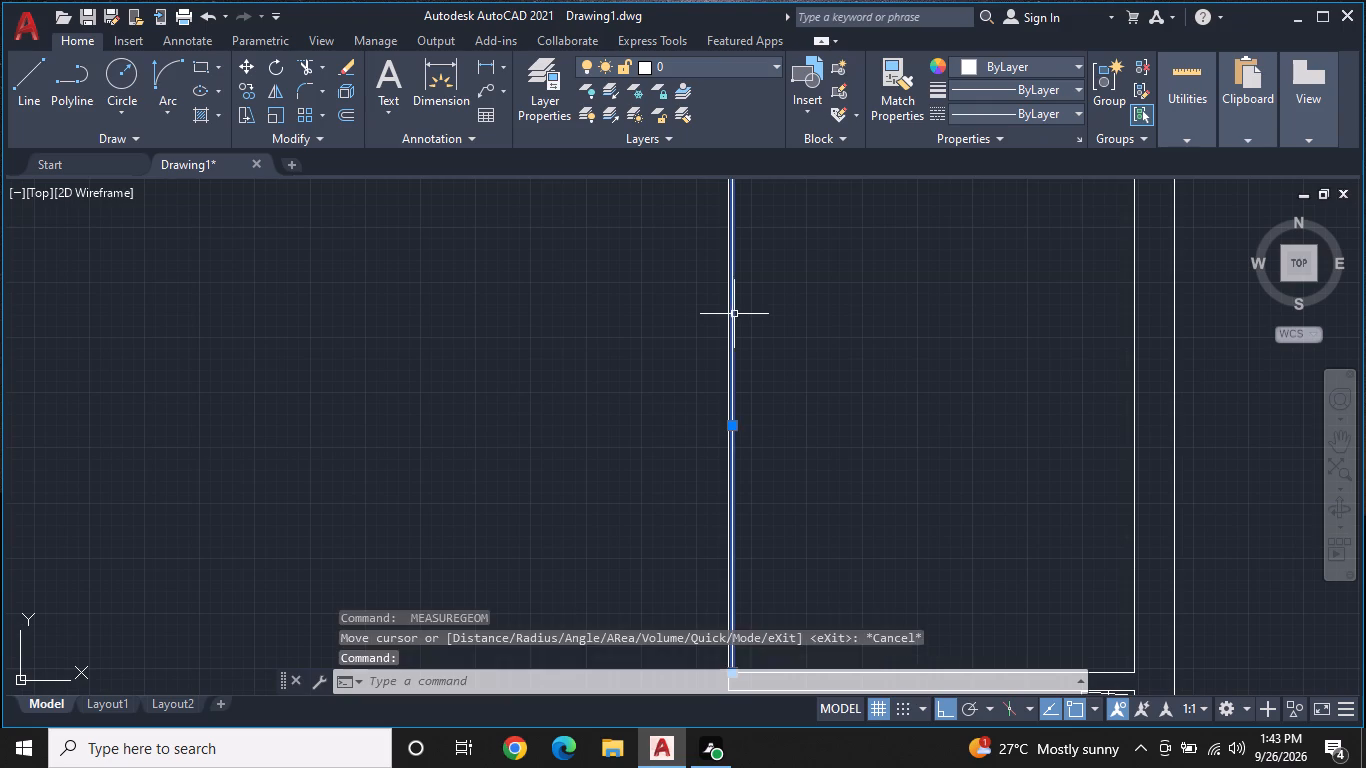
right_click(743, 308)
click(793, 362)
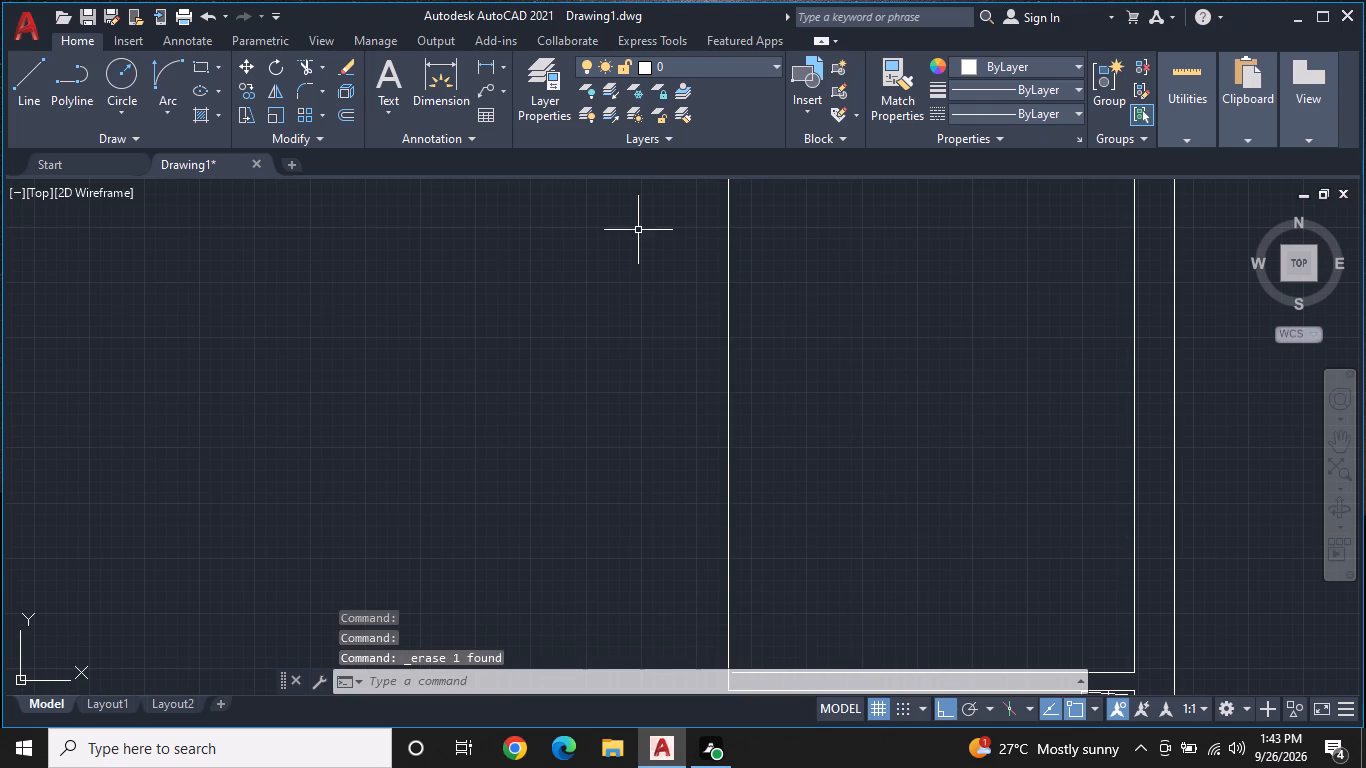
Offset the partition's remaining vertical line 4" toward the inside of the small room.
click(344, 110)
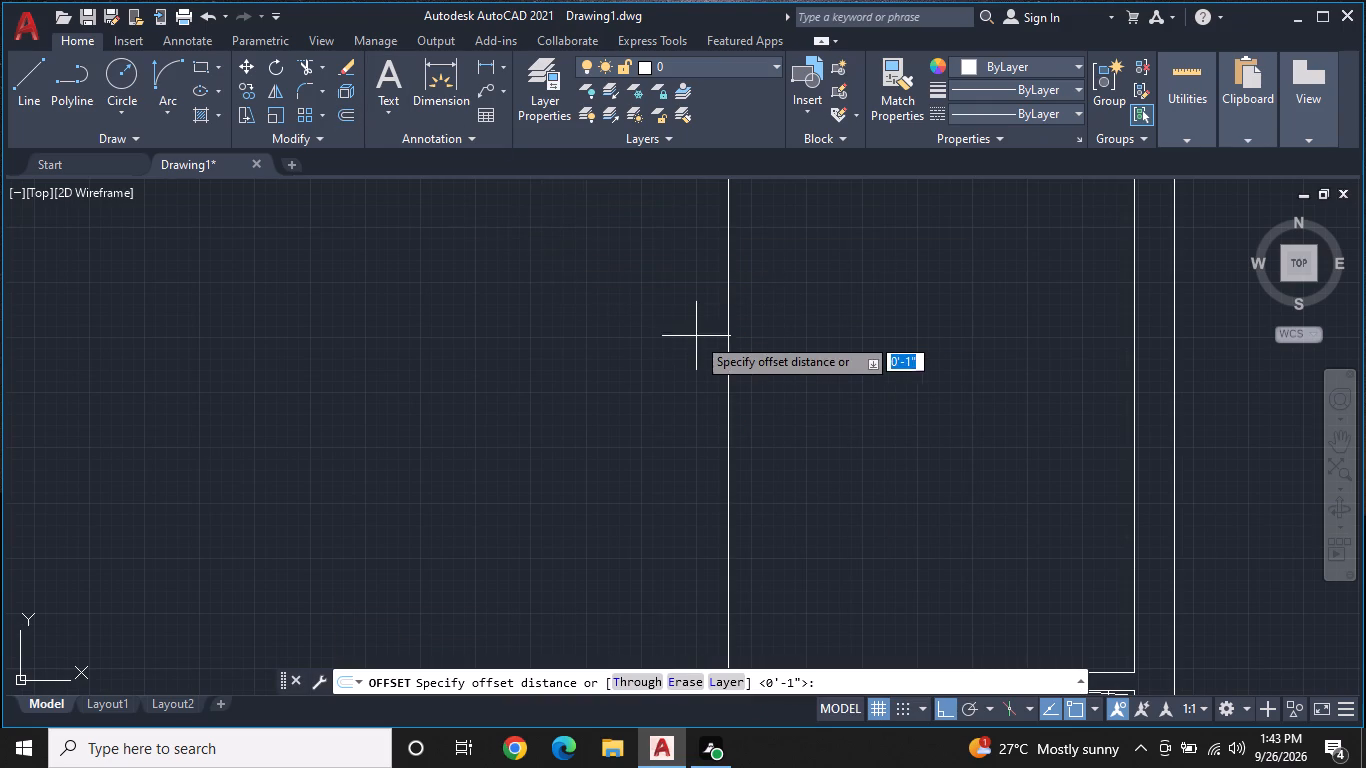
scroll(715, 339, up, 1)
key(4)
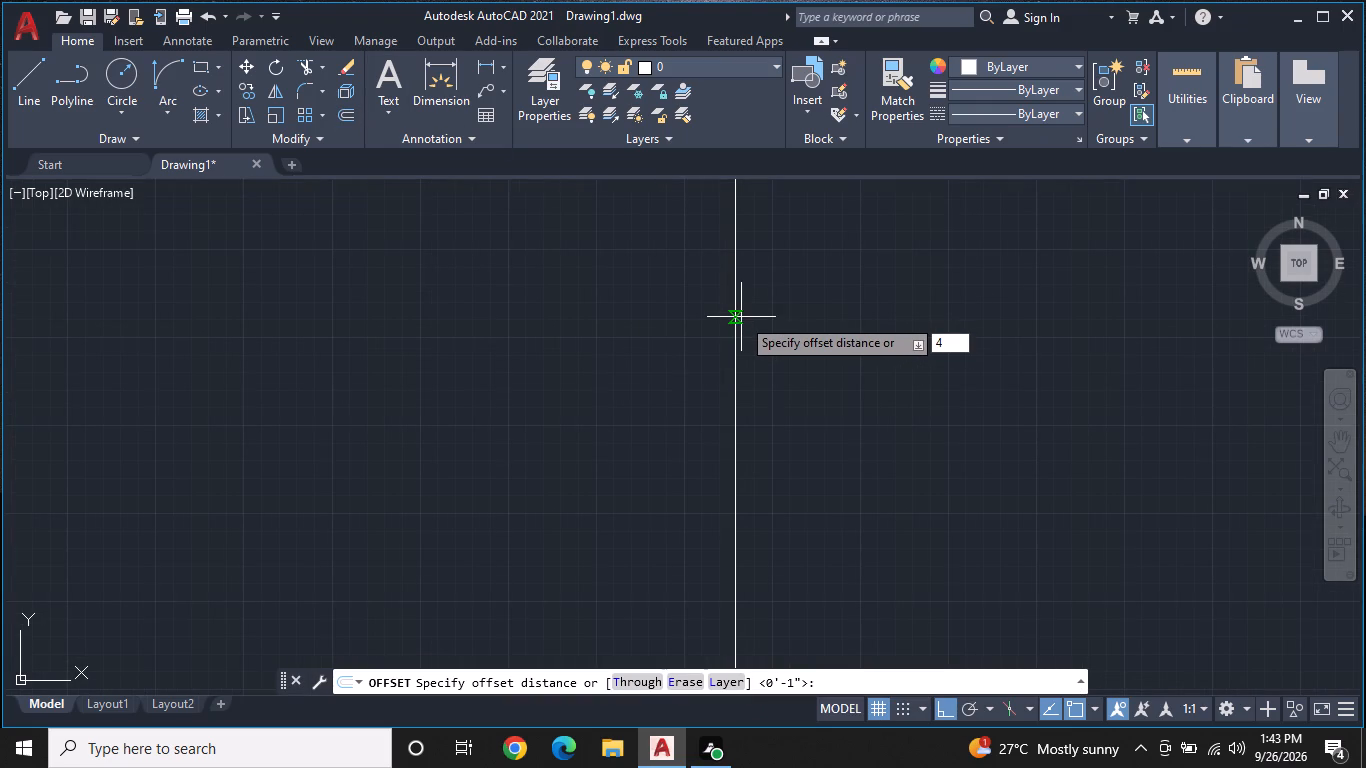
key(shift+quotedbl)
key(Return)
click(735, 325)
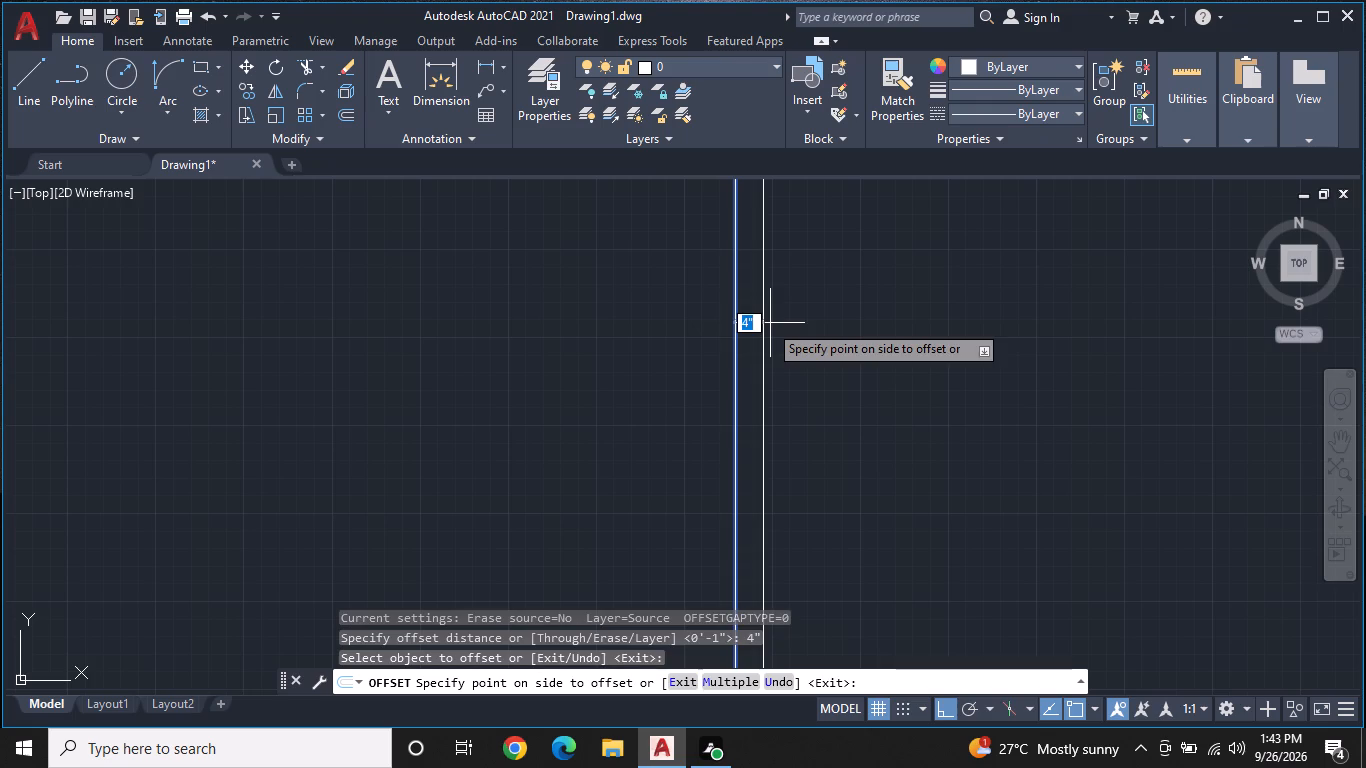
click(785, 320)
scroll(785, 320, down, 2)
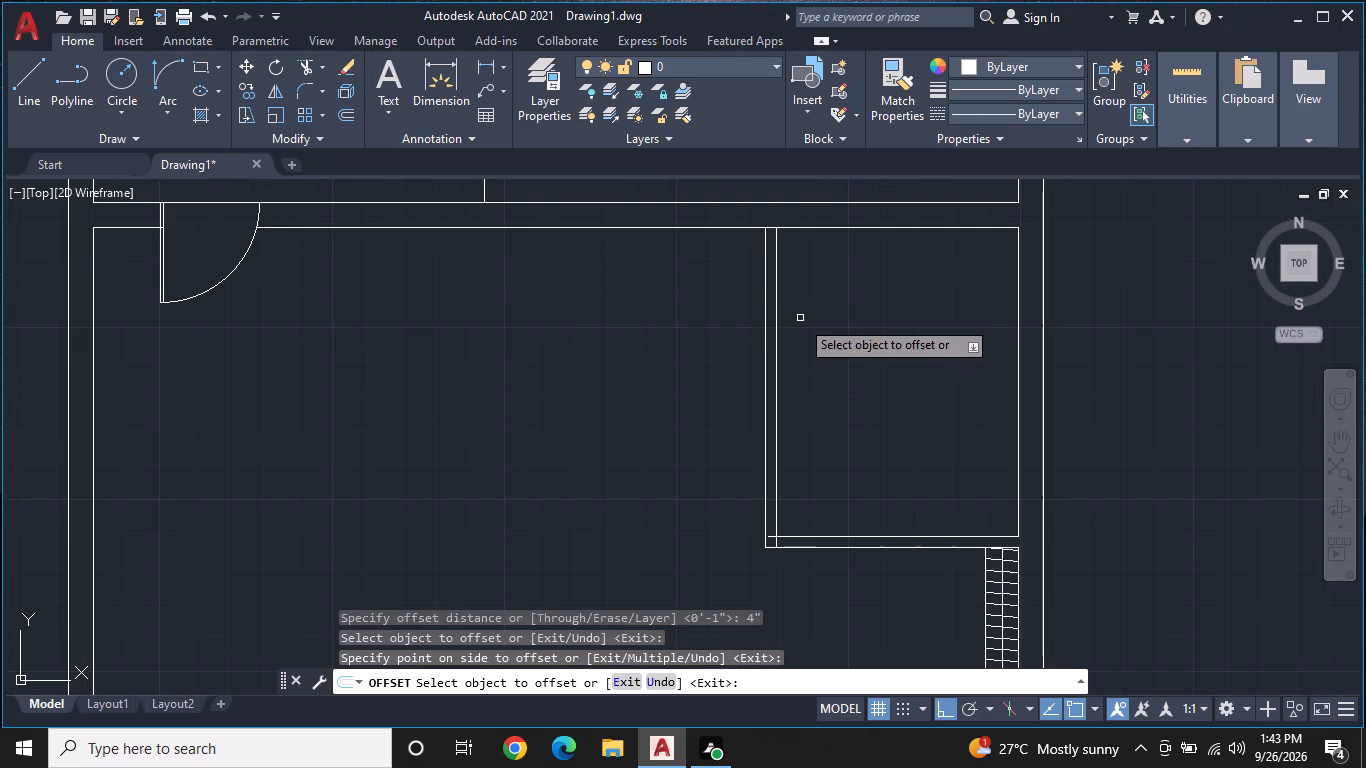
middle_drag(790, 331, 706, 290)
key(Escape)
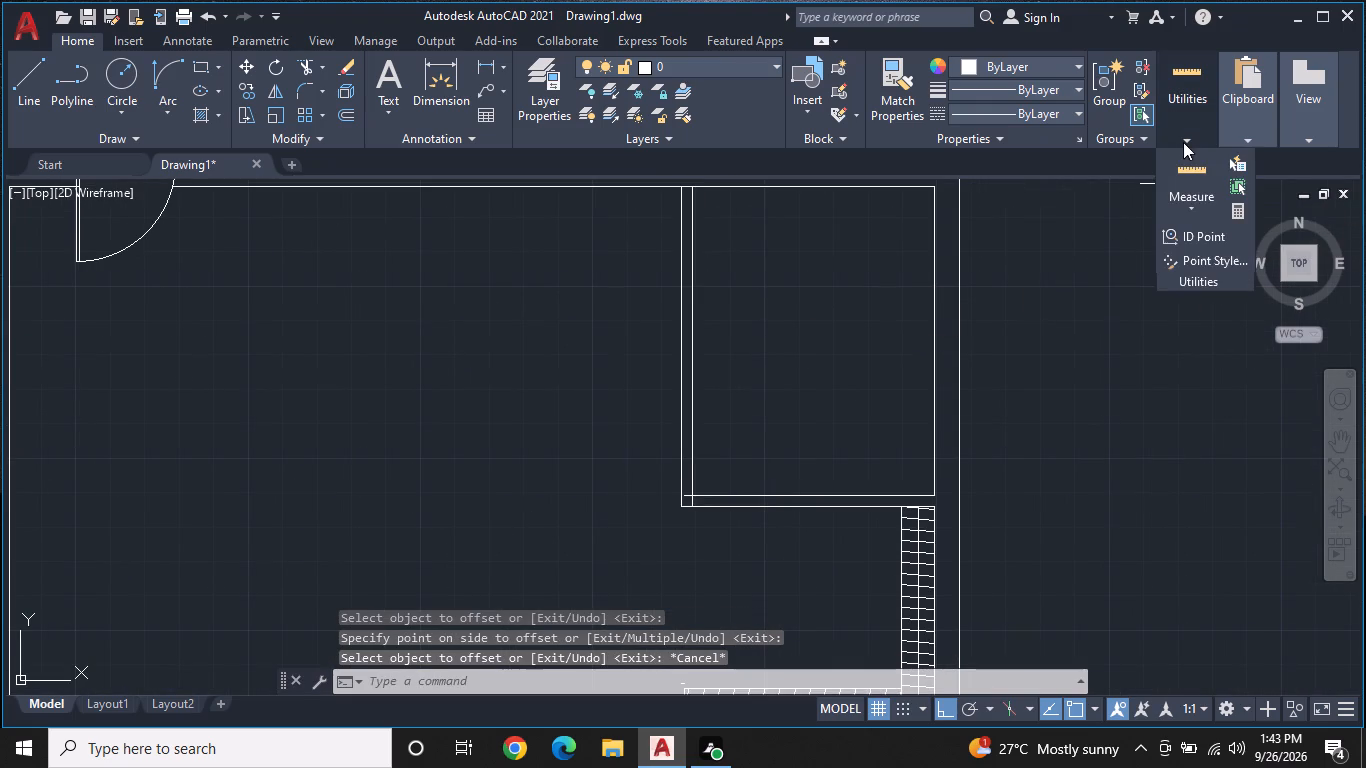
Use Quick measure to check the inside dimensions of the small room above the hatched corner.
click(1183, 142)
click(1175, 197)
click(1174, 243)
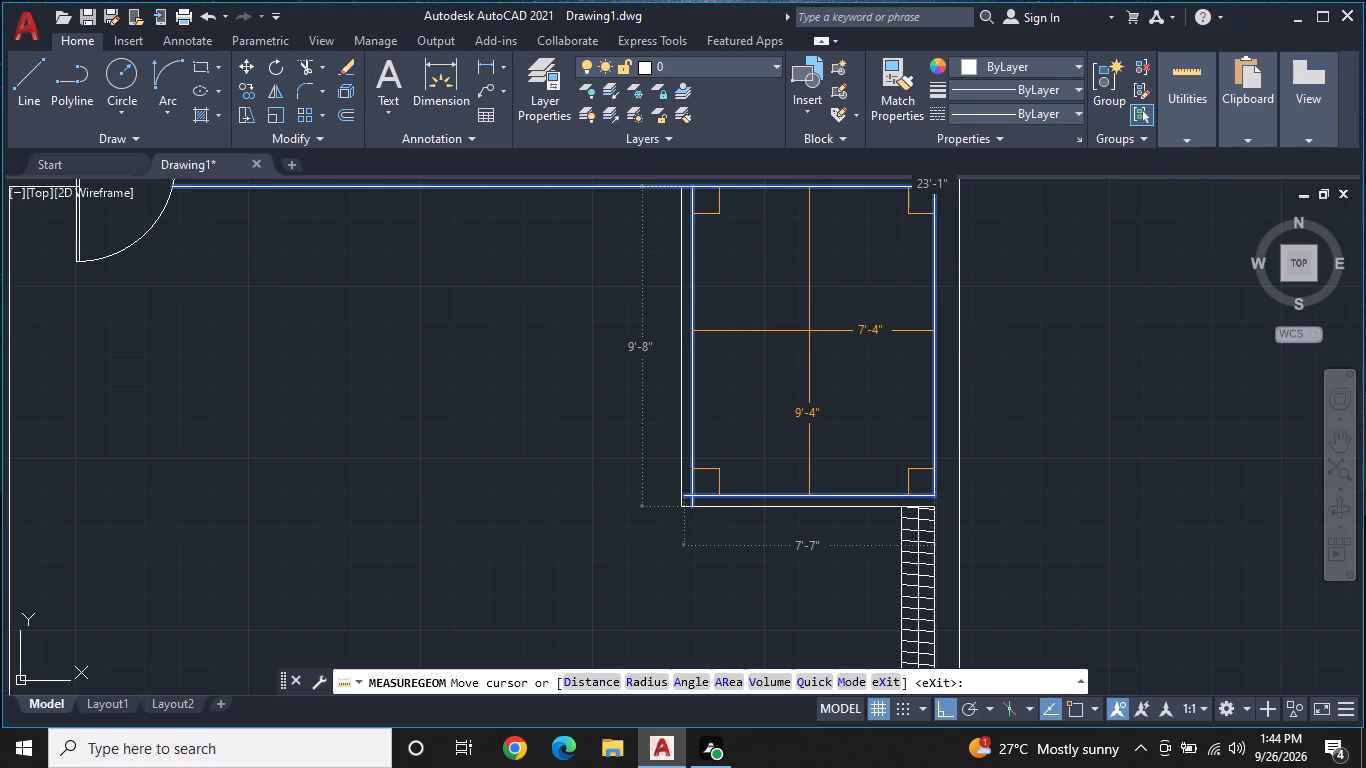
key(Escape)
middle_drag(797, 393, 824, 369)
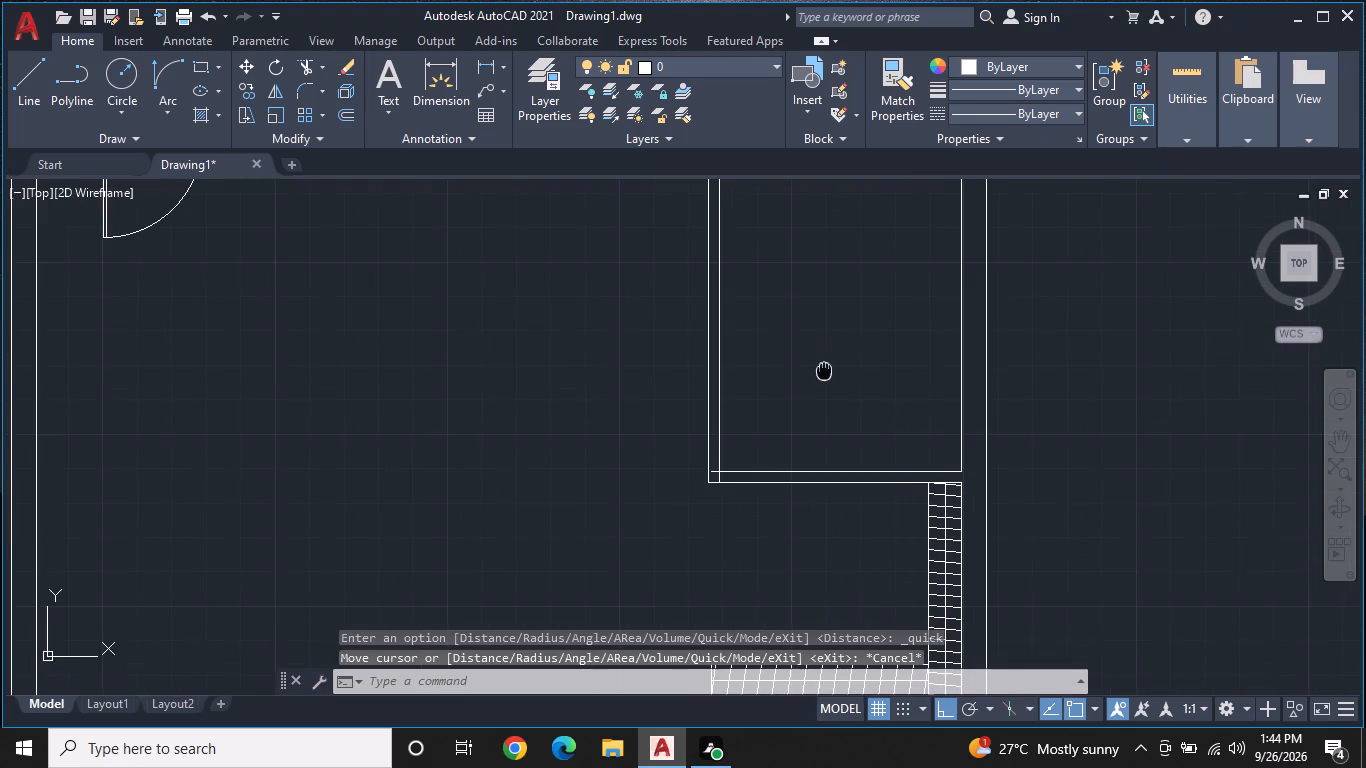
middle_drag(824, 369, 825, 369)
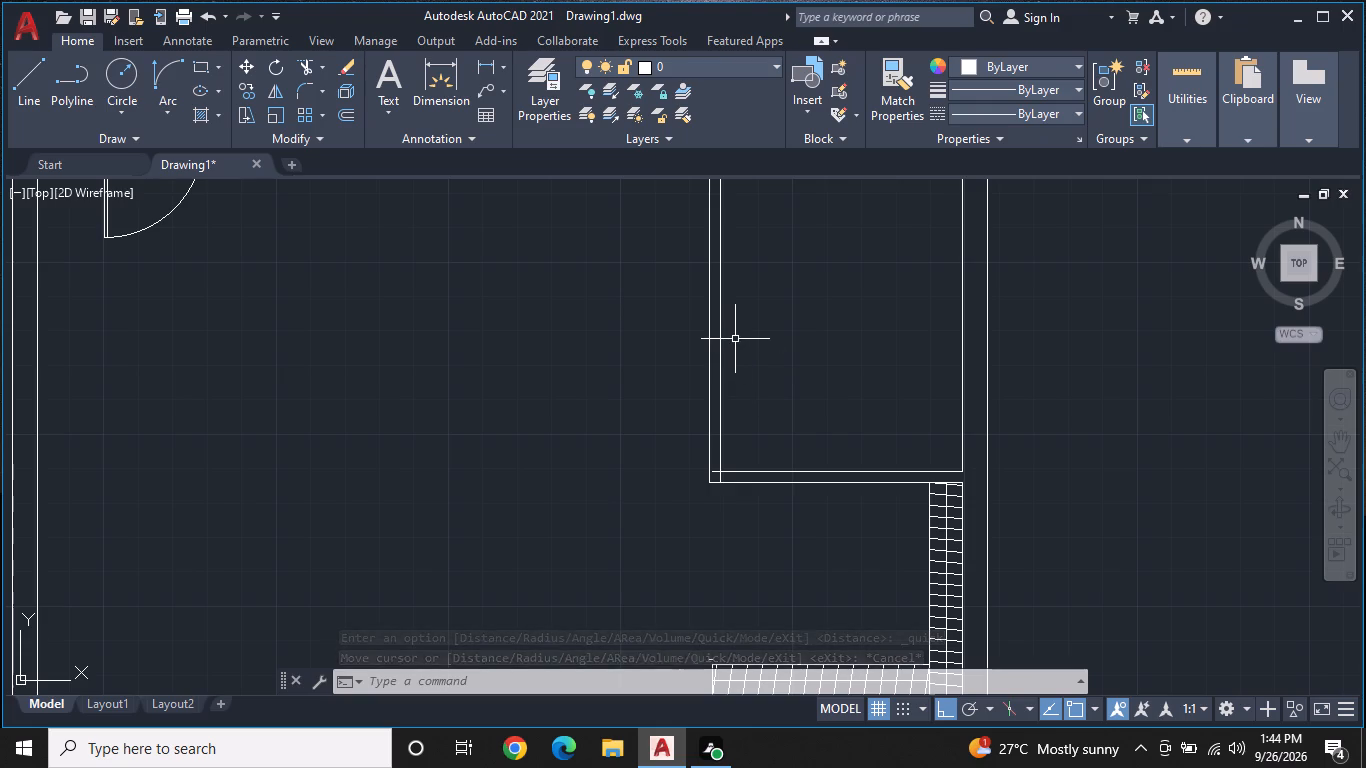
middle_drag(734, 337, 750, 255)
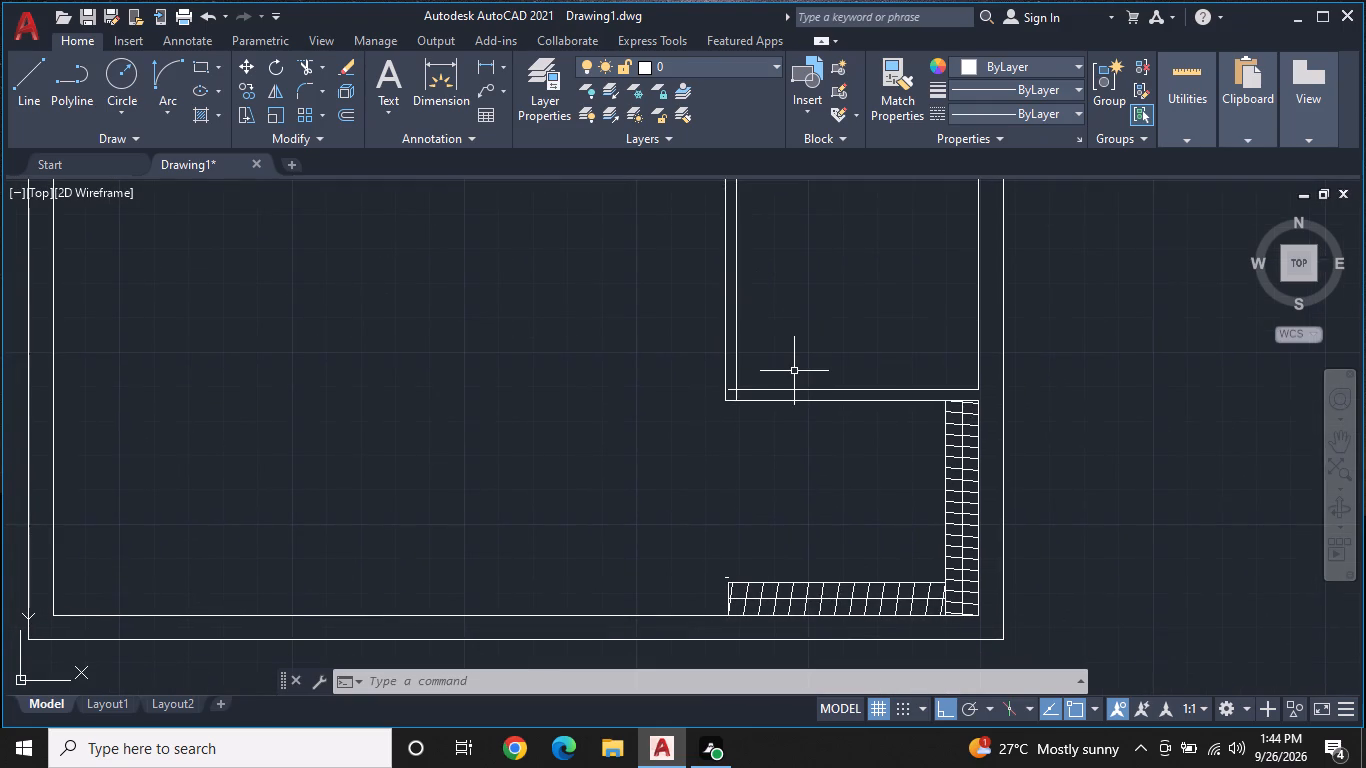
middle_drag(797, 375, 797, 325)
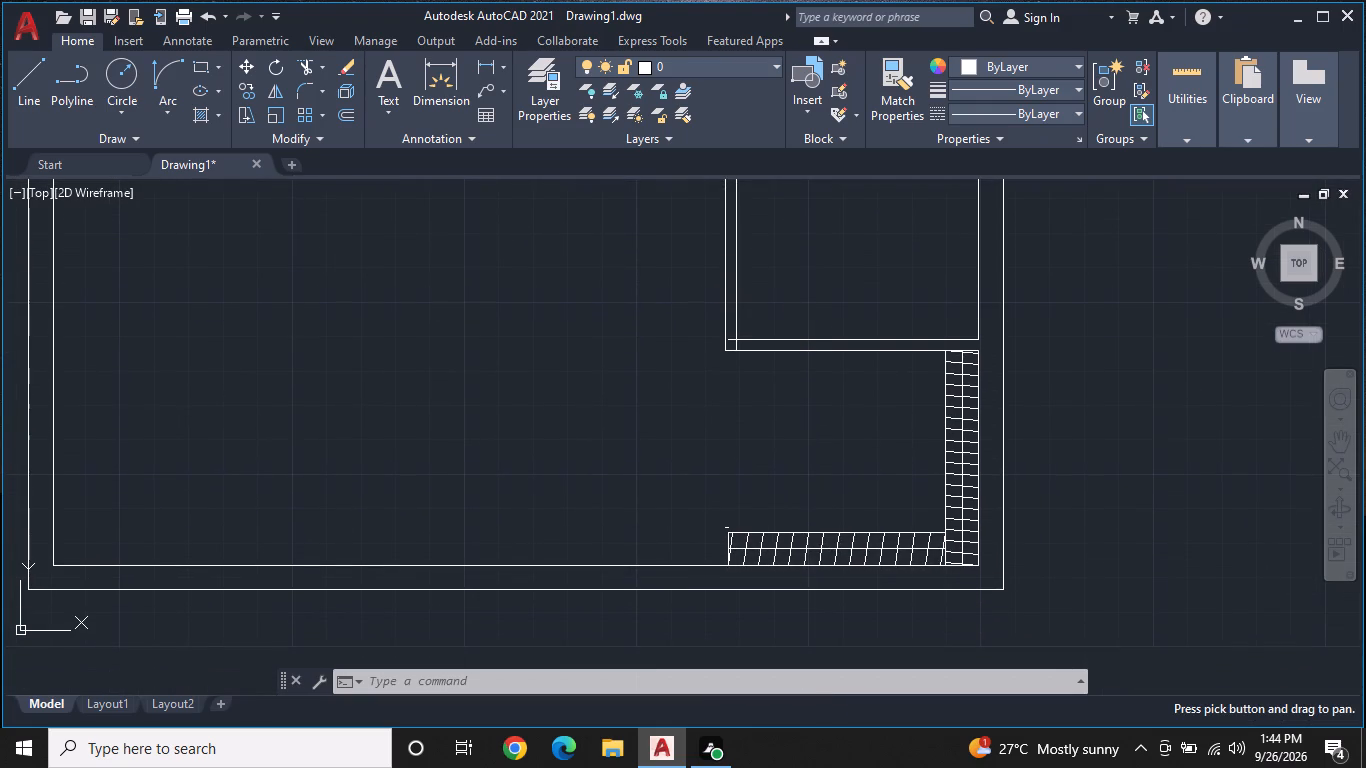
scroll(797, 325, up, 1)
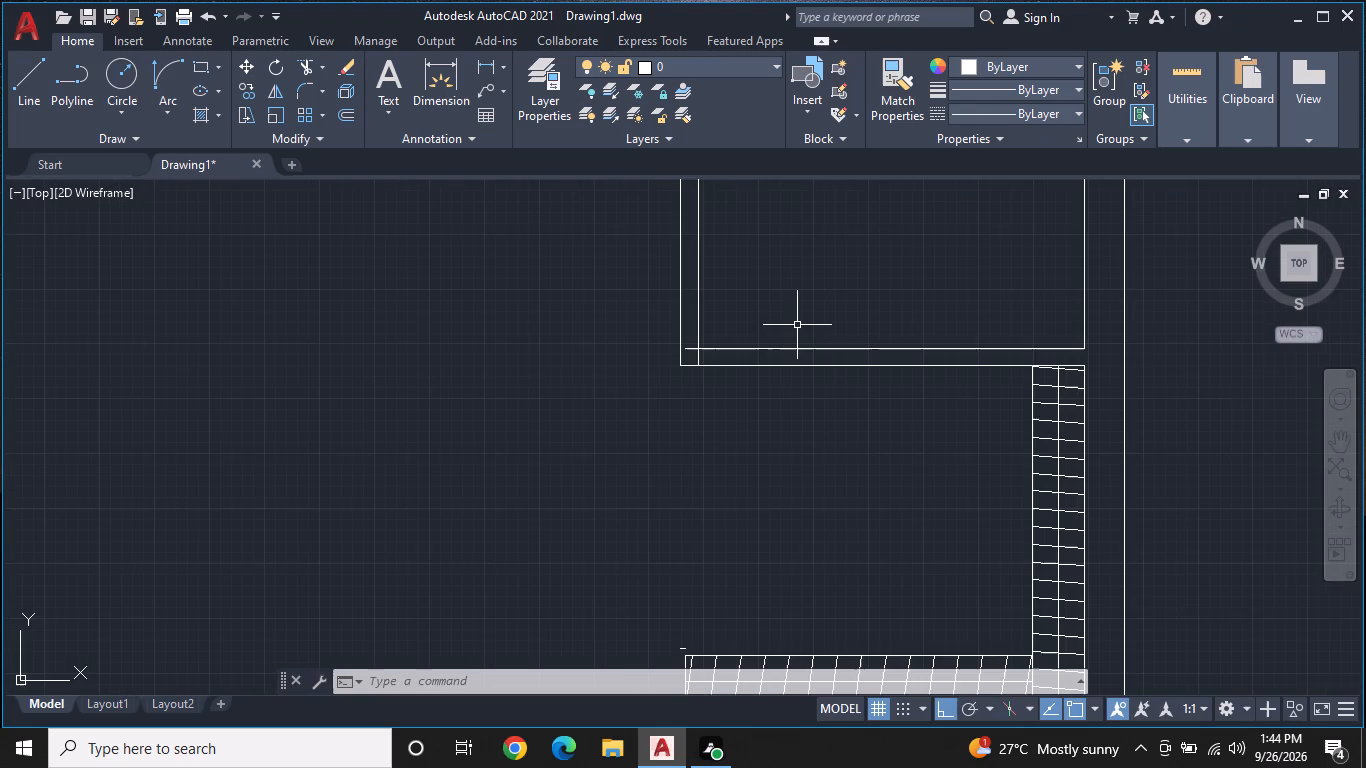
middle_drag(800, 299, 804, 382)
scroll(805, 382, down, 1)
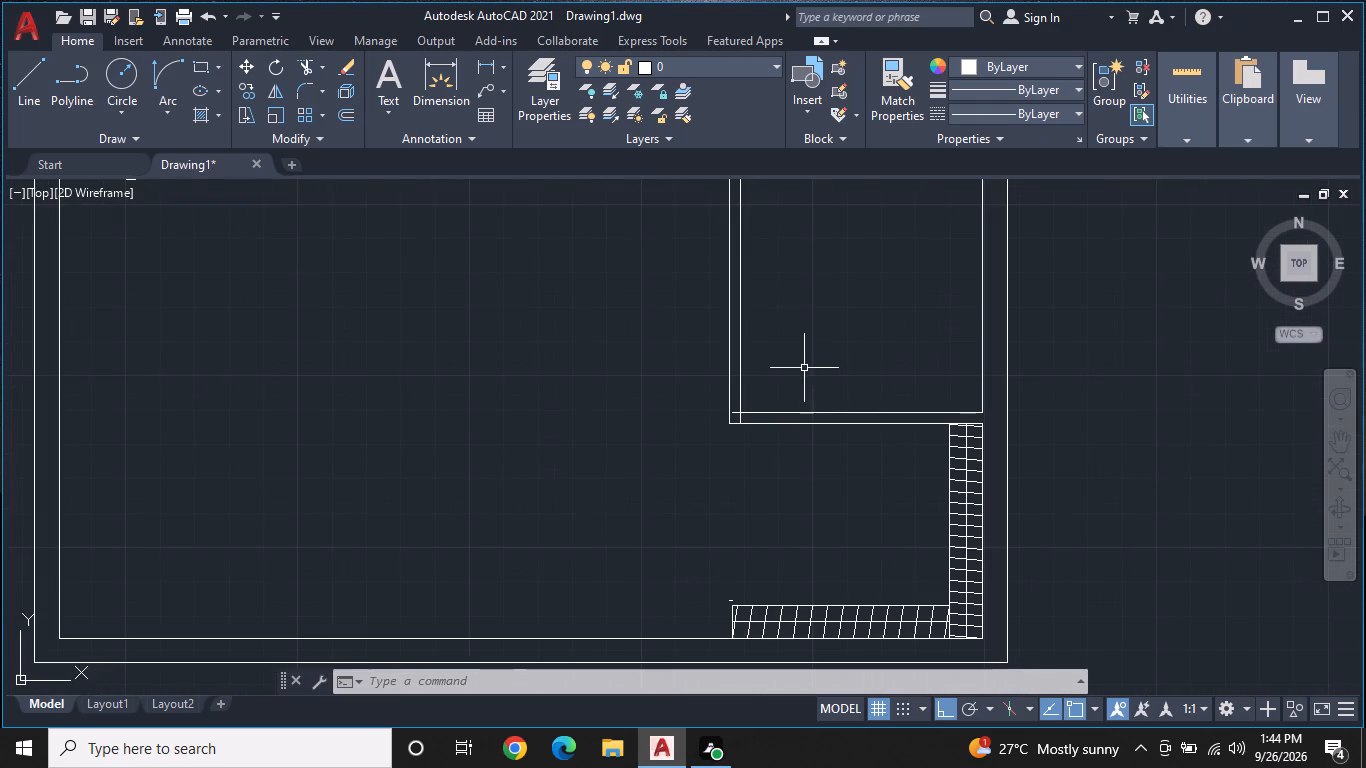
key(space)
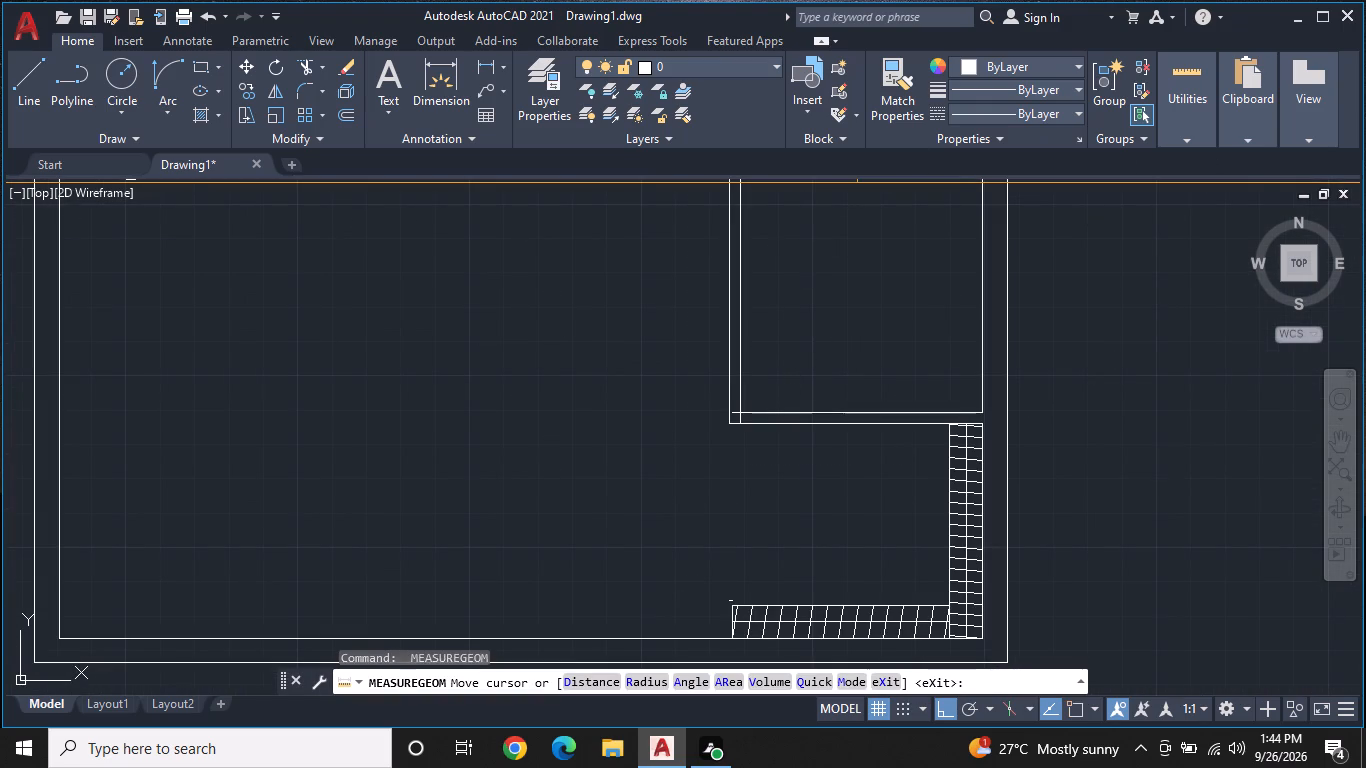
scroll(895, 301, down, 3)
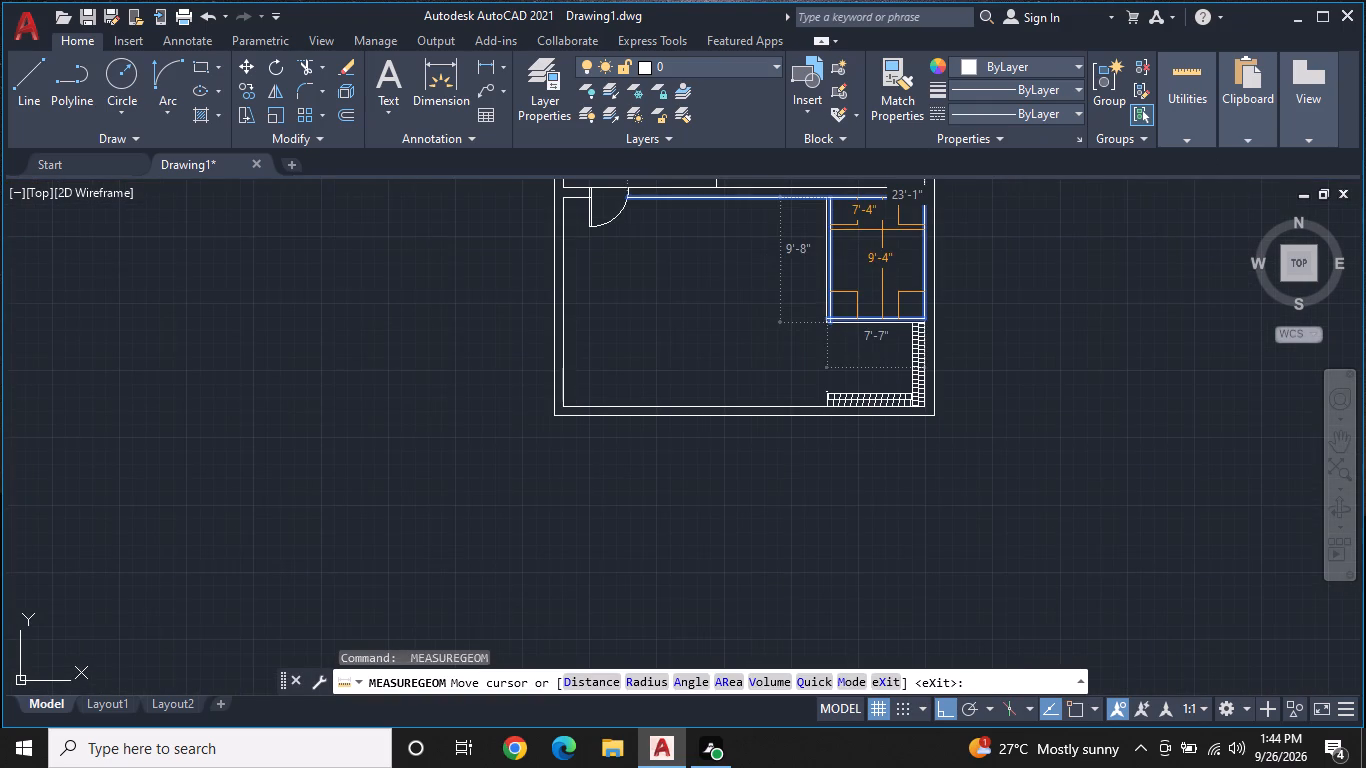
scroll(882, 259, up, 3)
middle_drag(883, 252, 886, 289)
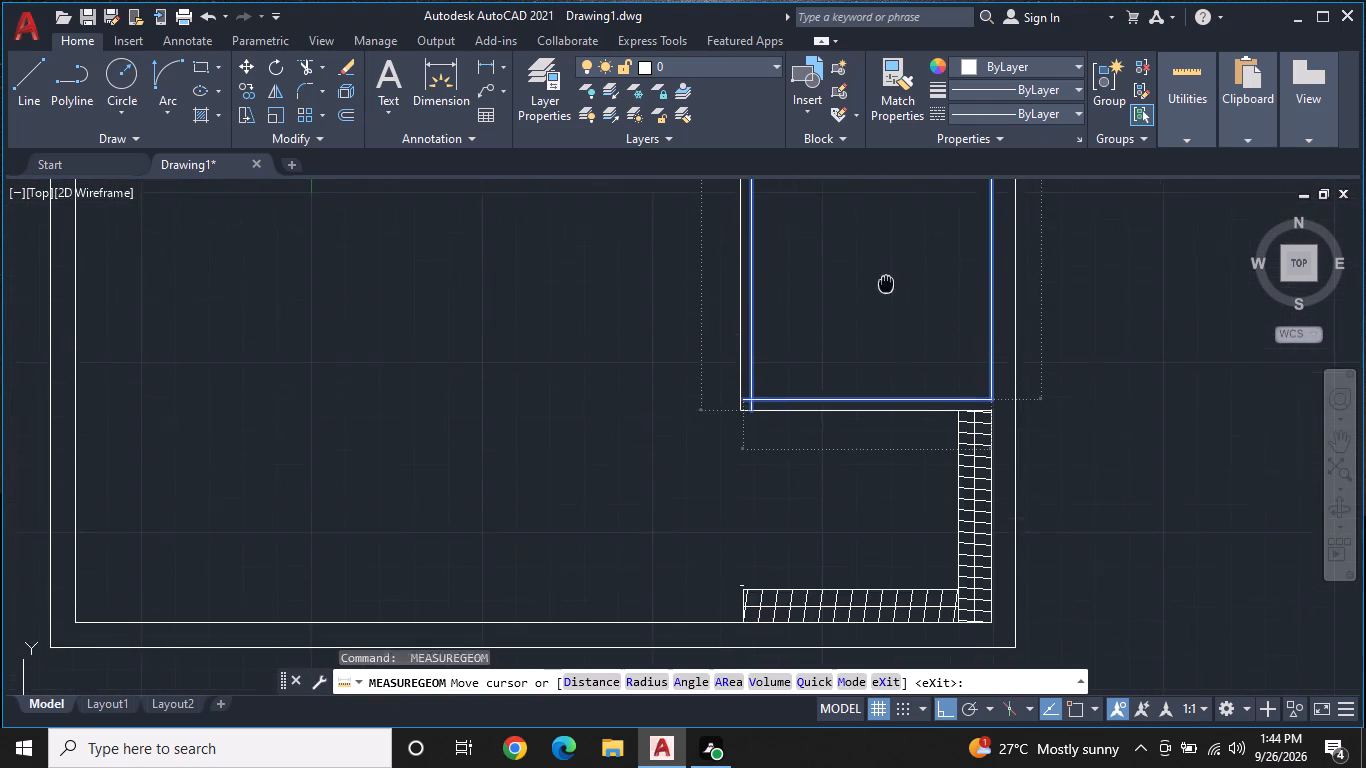
middle_drag(886, 289, 886, 341)
scroll(886, 341, down, 1)
key(Escape)
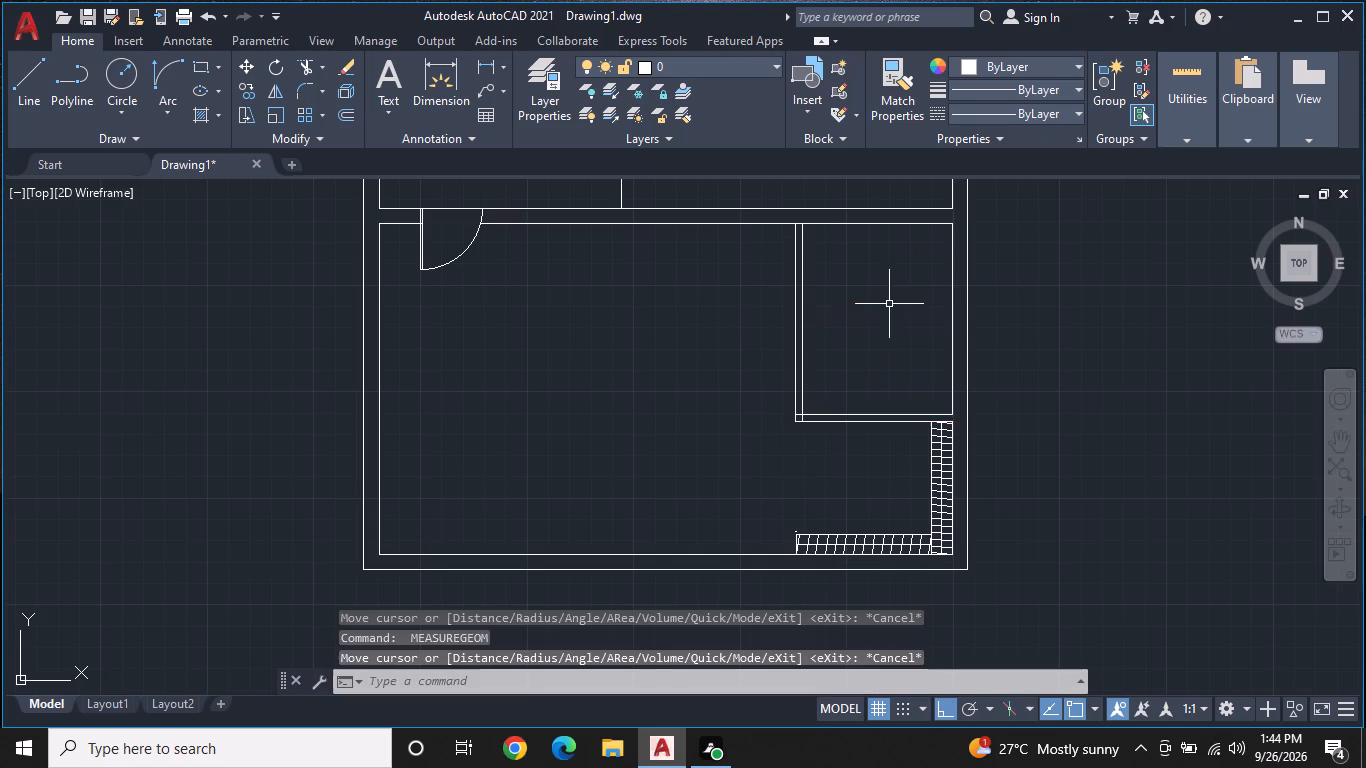
Offset the partition's outer vertical line 5" toward the inside of the small room.
scroll(823, 325, up, 1)
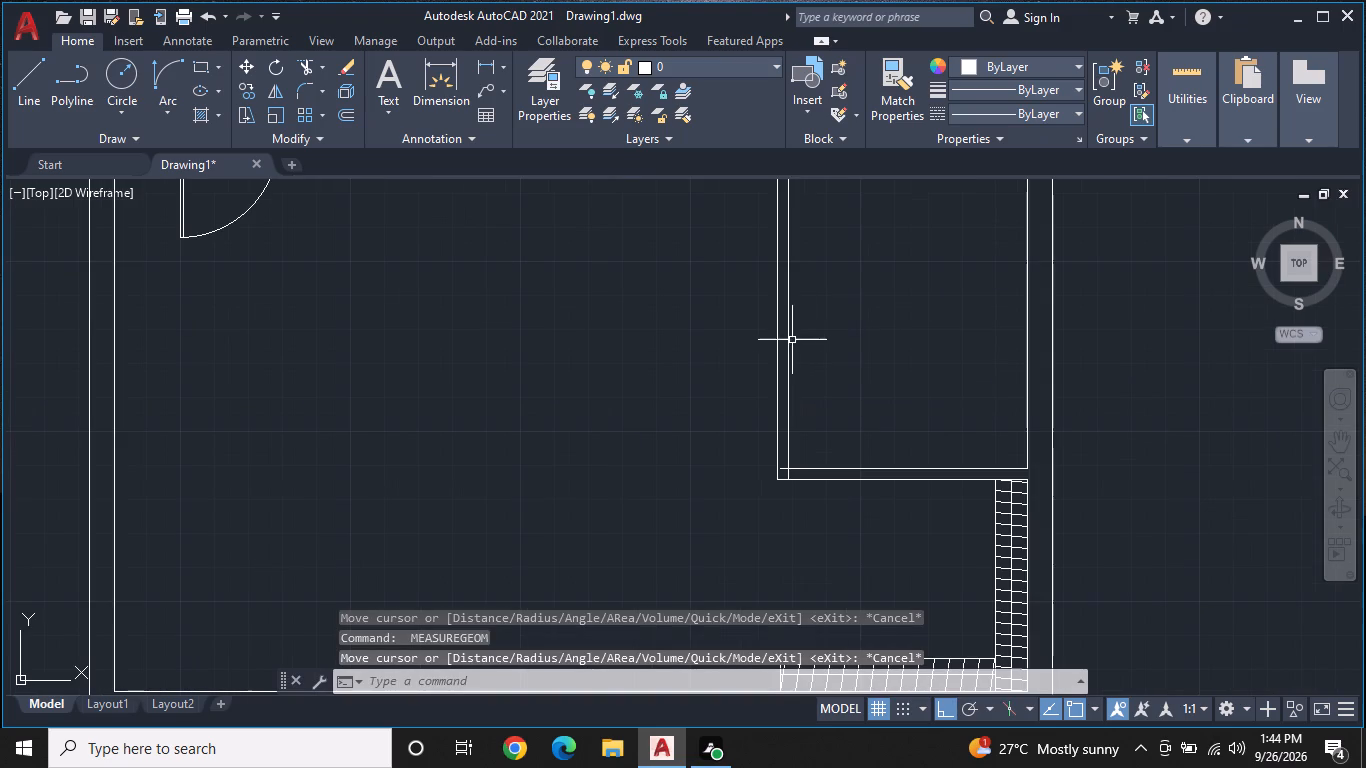
click(346, 117)
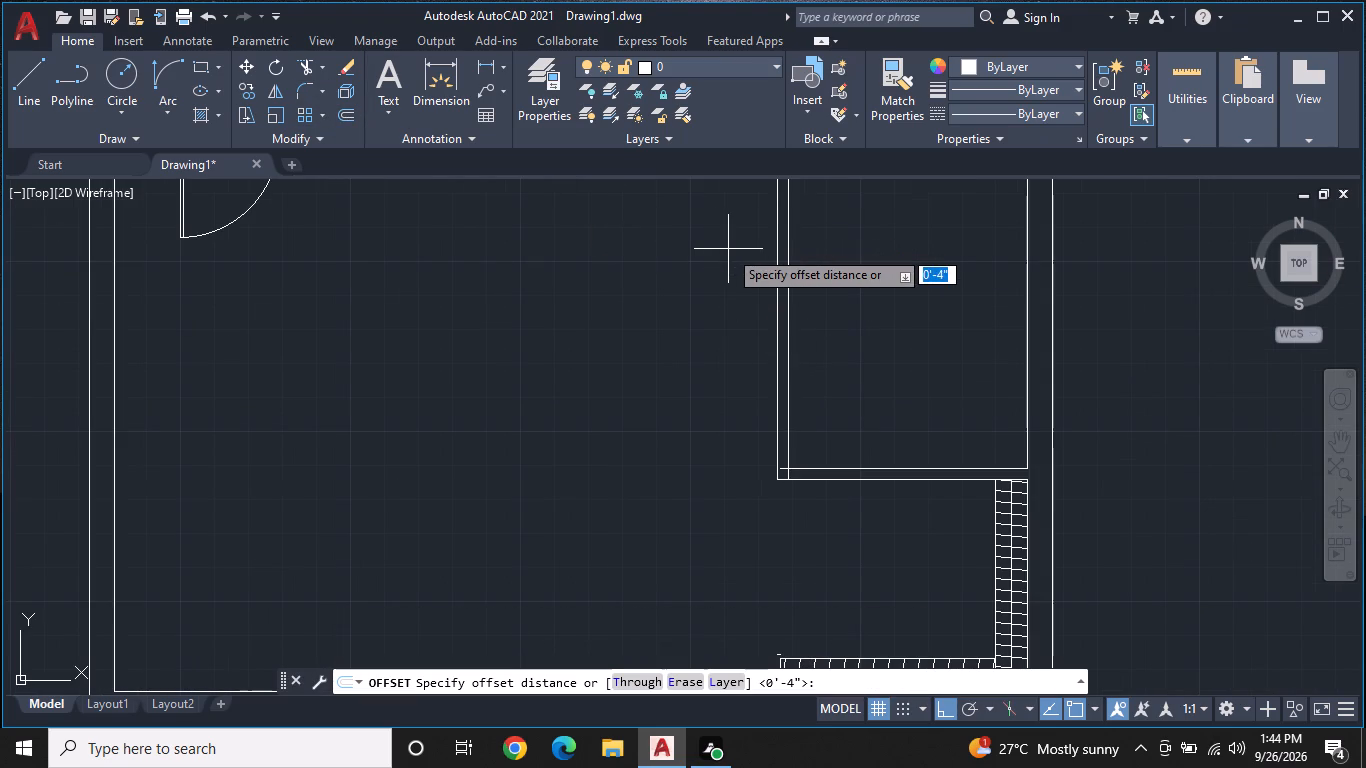
key(5)
key(shift+quotedbl)
key(Return)
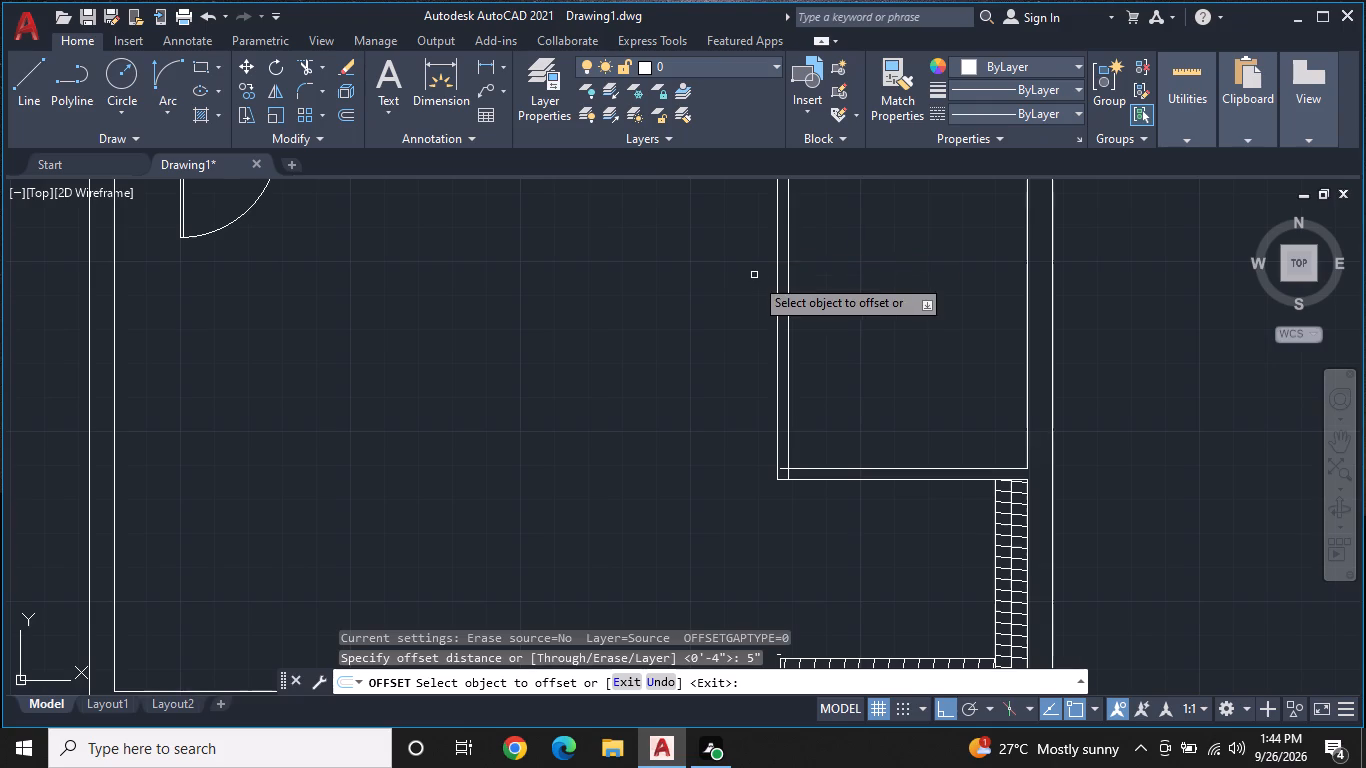
click(777, 267)
click(837, 267)
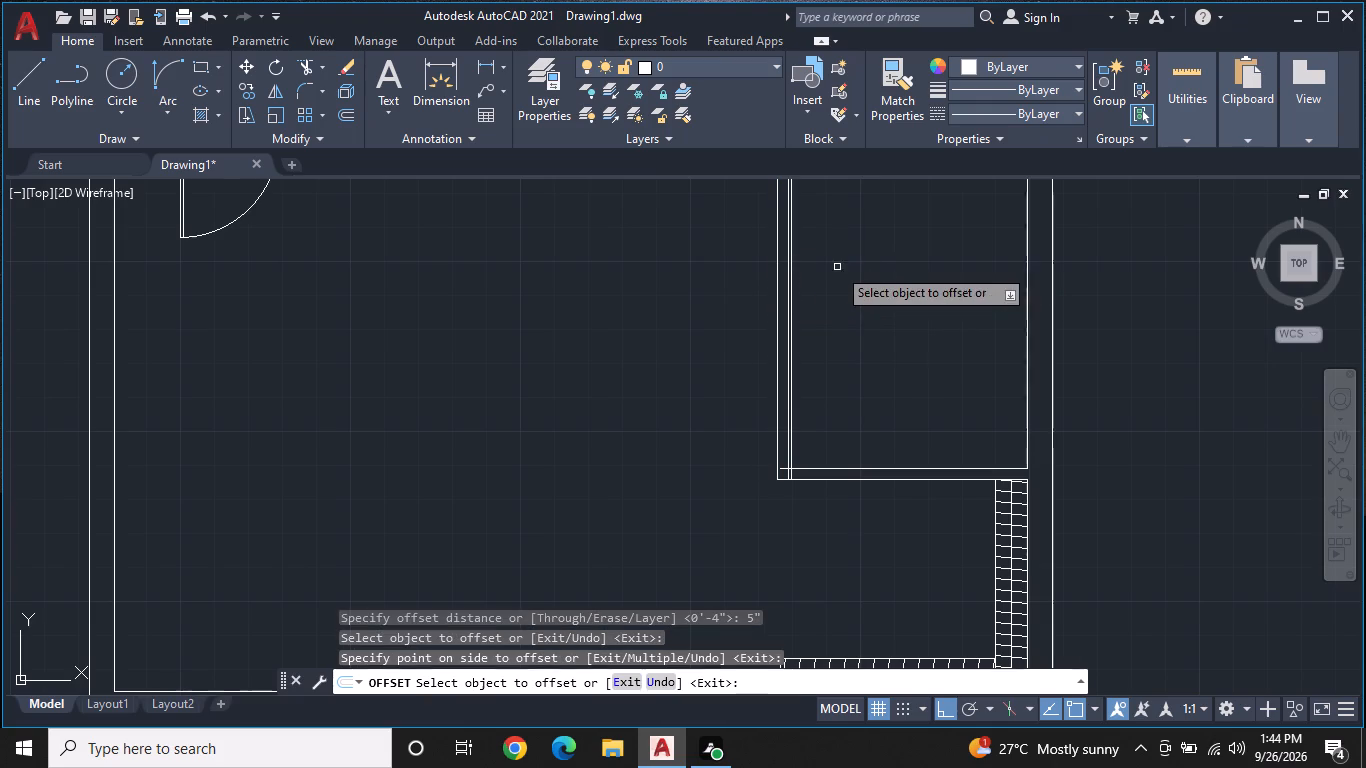
scroll(798, 281, up, 1)
key(Escape)
Trim away the 4" offset line and the cross wall's upper line where it crosses the partition's 5" thickness.
text(TR)
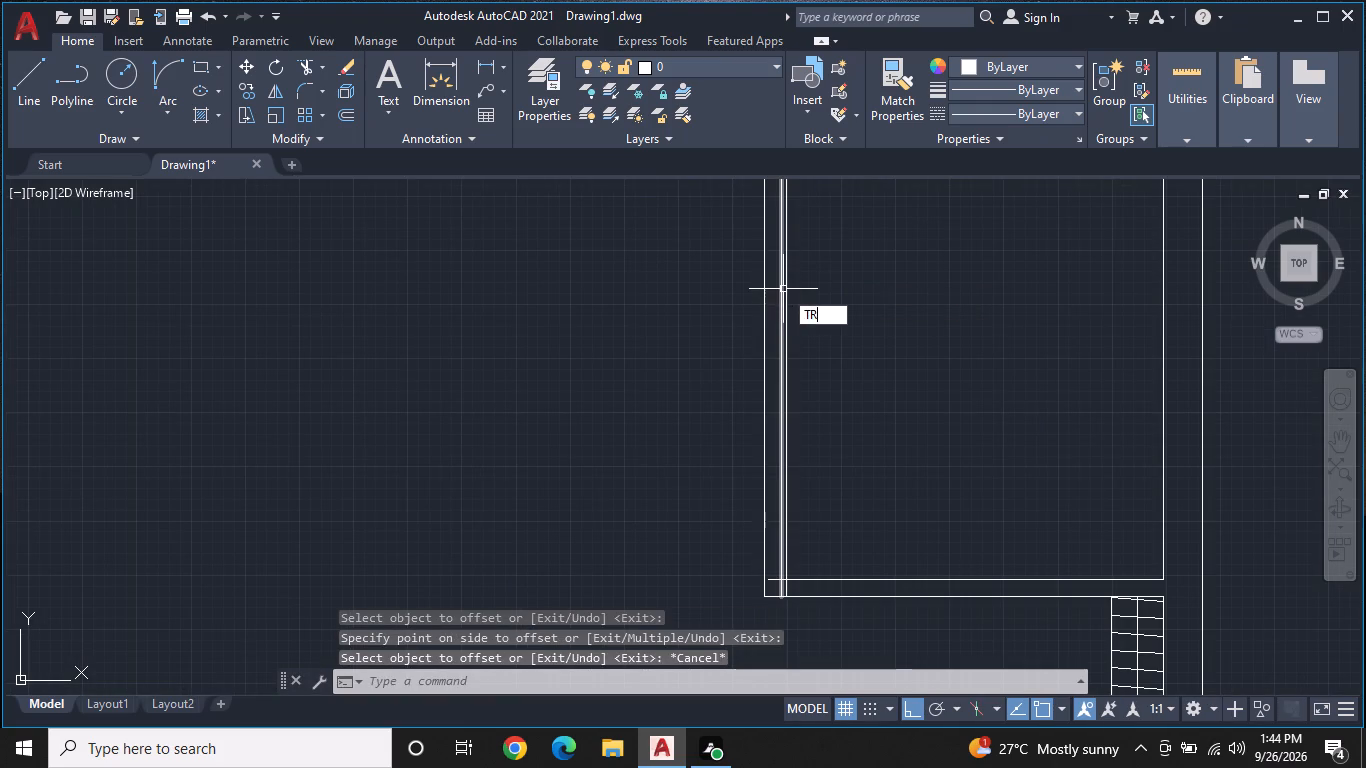
key(space)
click(779, 301)
scroll(779, 299, down, 1)
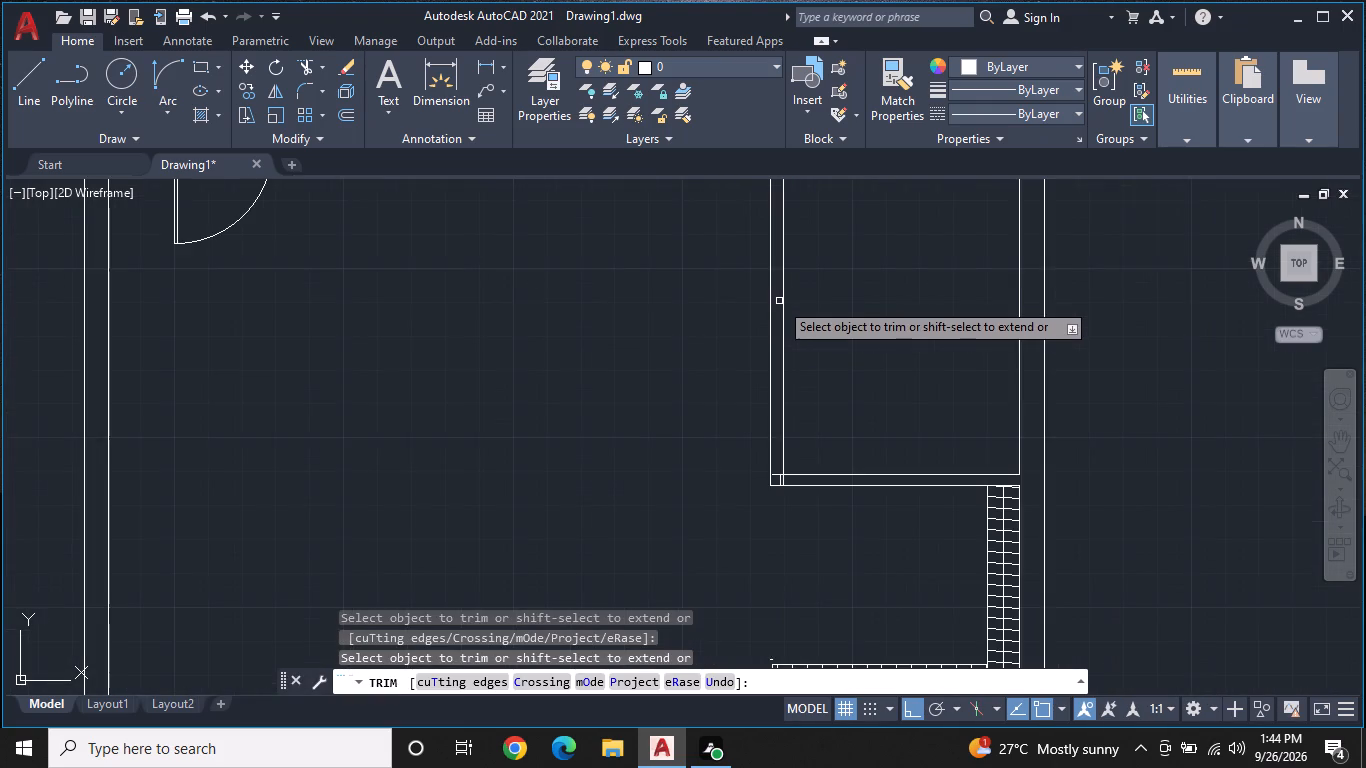
middle_drag(780, 325, 784, 195)
scroll(785, 352, up, 2)
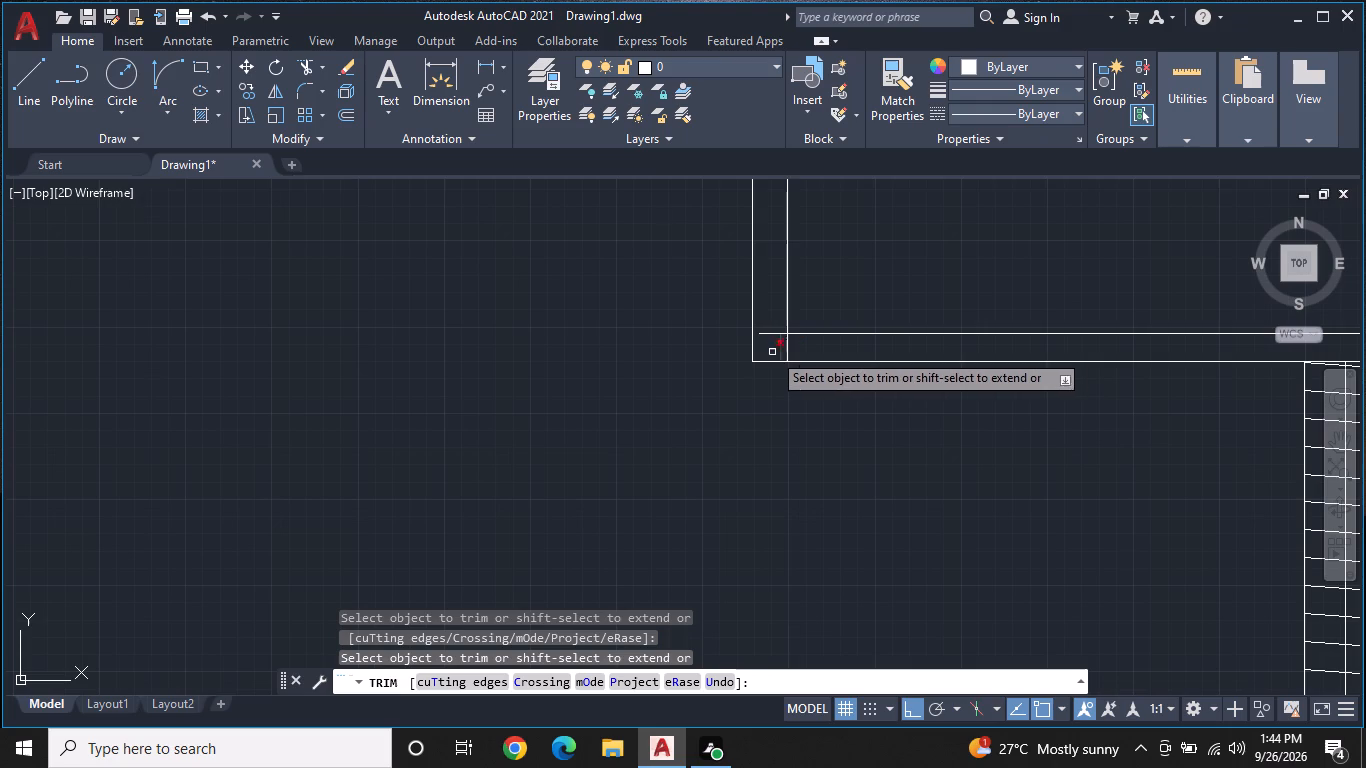
click(780, 335)
click(778, 345)
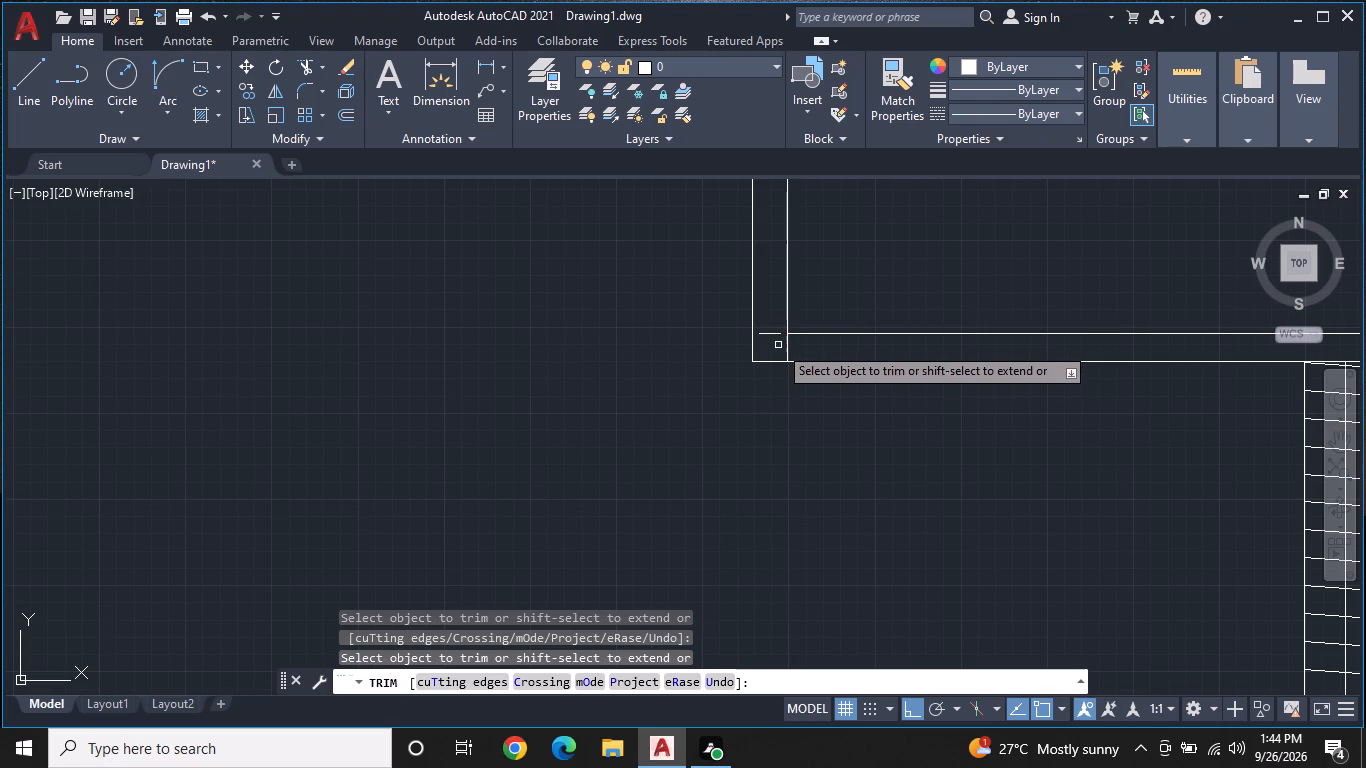
click(778, 336)
scroll(788, 362, down, 1)
middle_drag(802, 388, 836, 334)
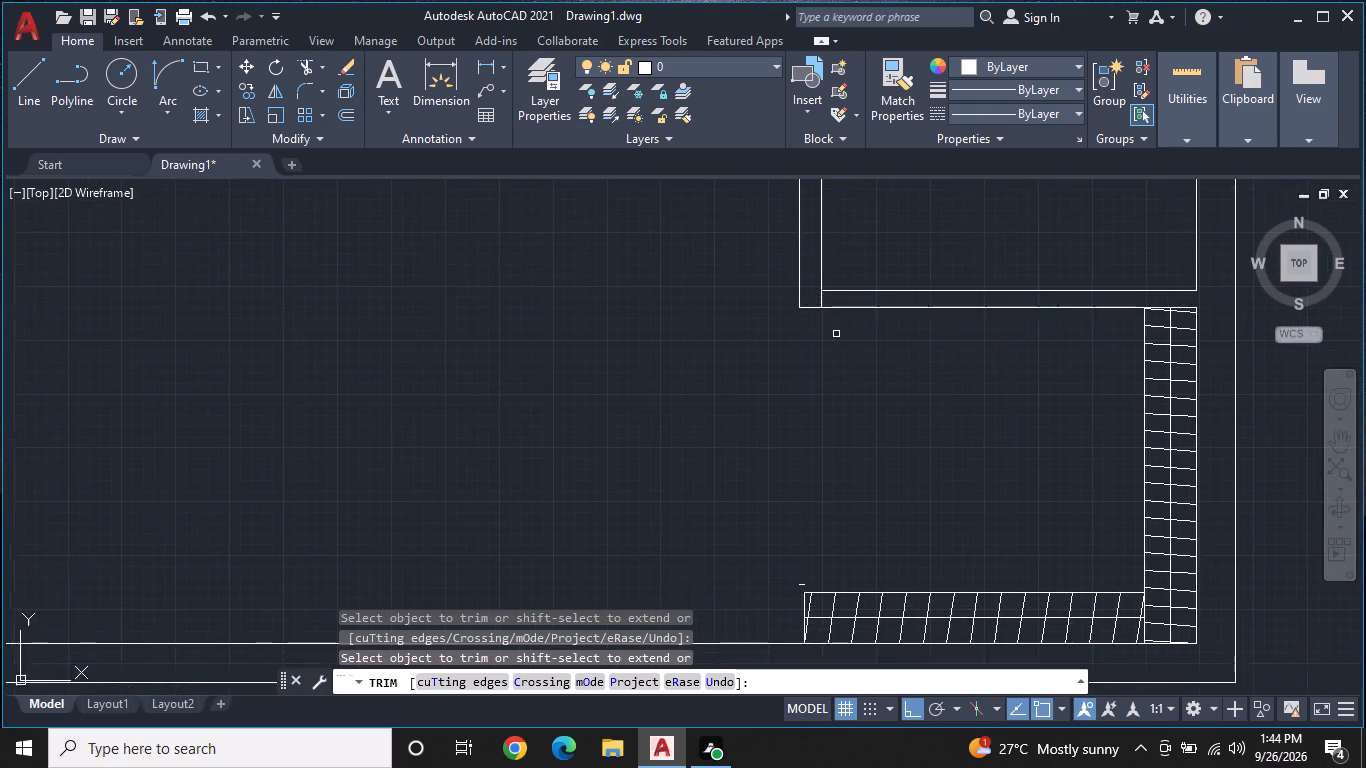
scroll(836, 334, down, 1)
middle_drag(835, 386, 847, 270)
scroll(843, 412, up, 1)
middle_drag(837, 285, 829, 439)
key(Escape)
middle_drag(832, 358, 825, 449)
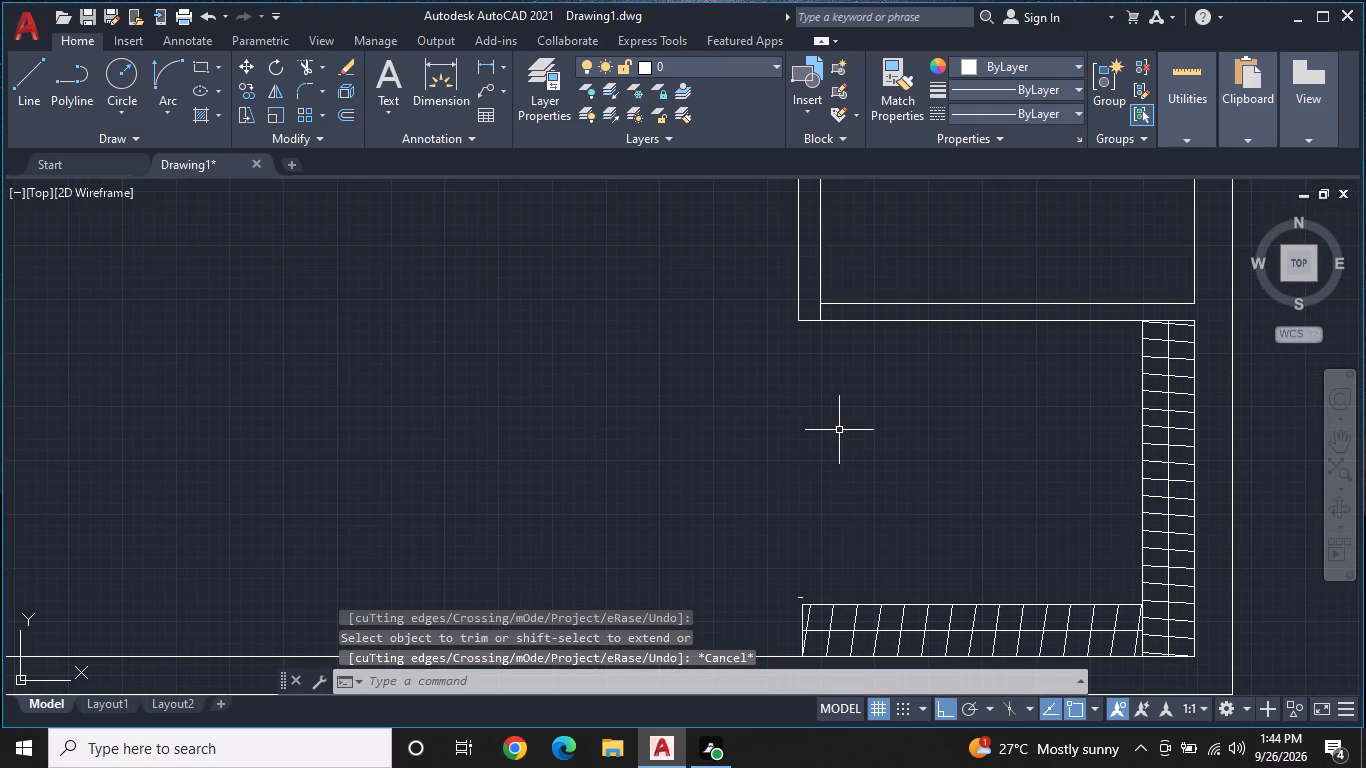
Extend the partition's inner vertical line down through the slanted-line strip to the bottom wall's inner line.
text(EX)
key(space)
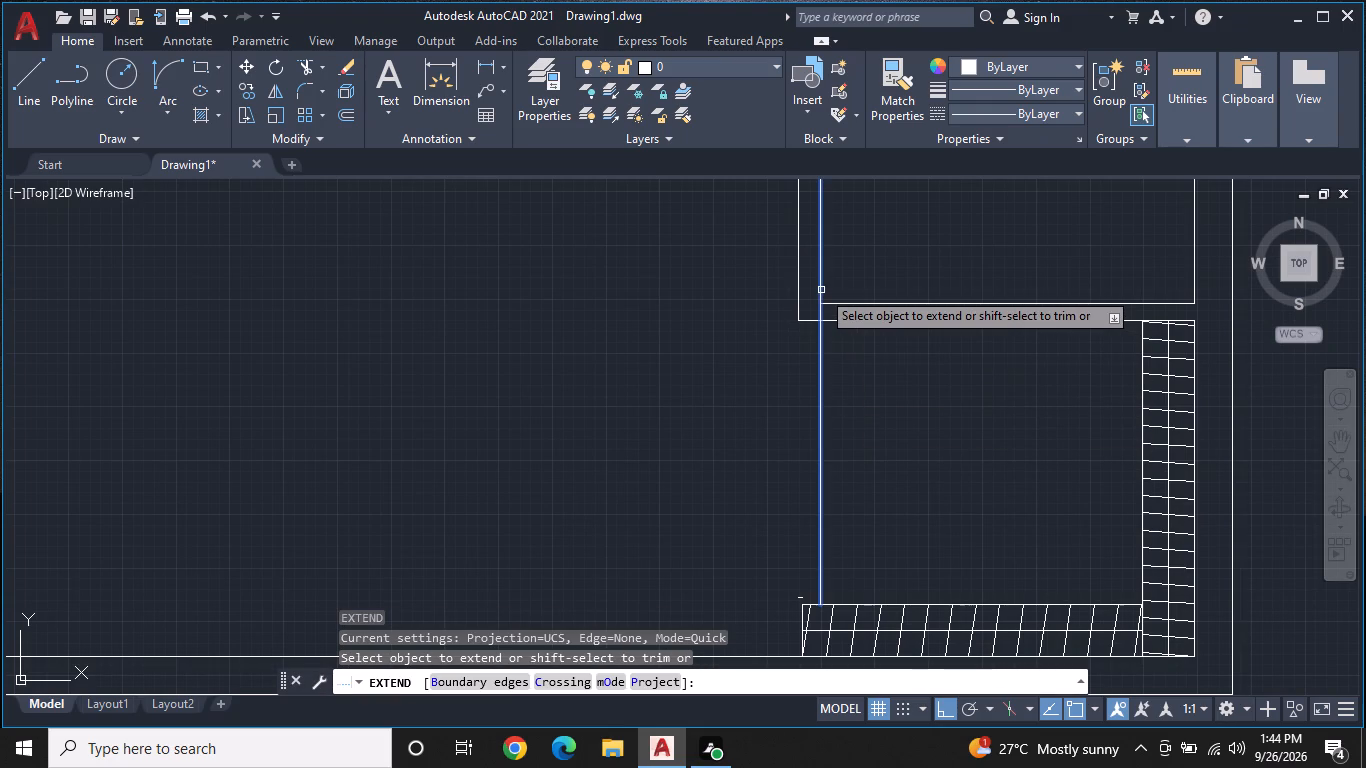
click(821, 284)
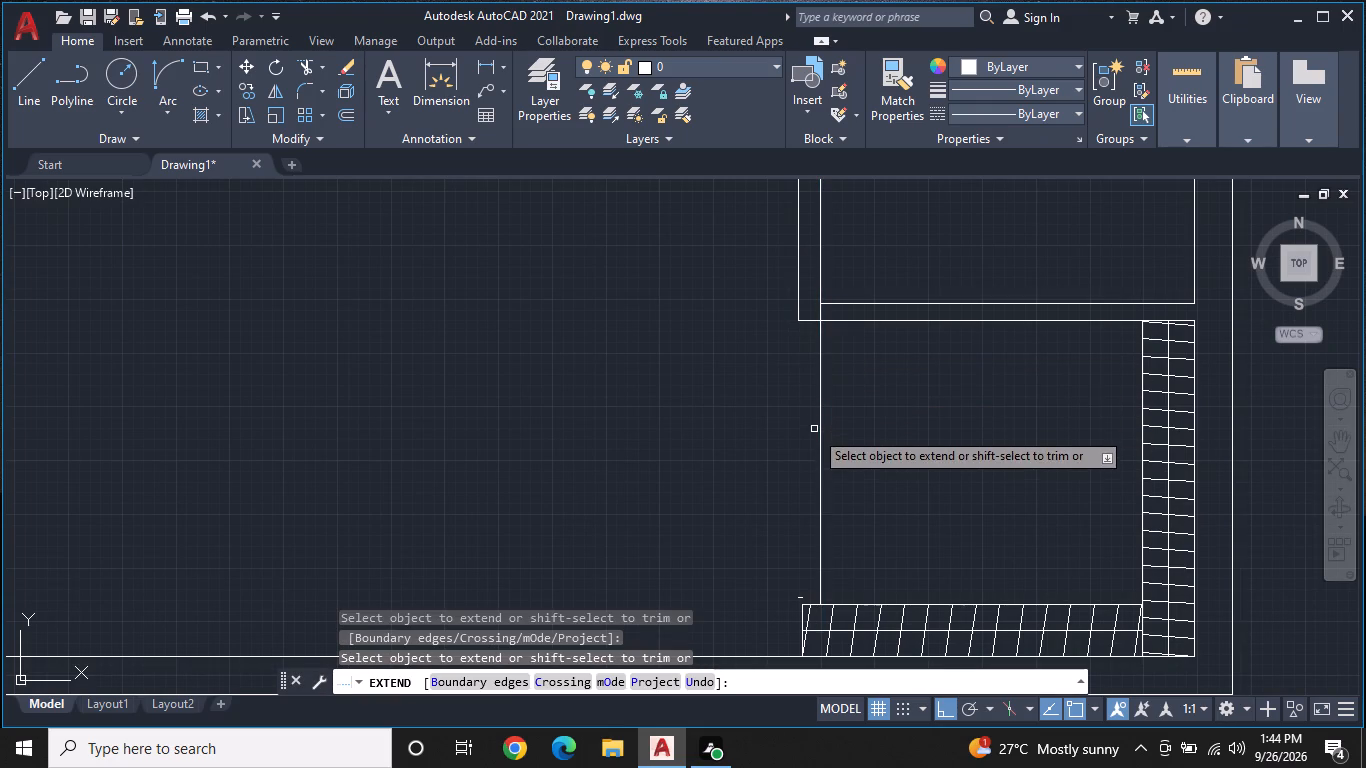
click(821, 524)
middle_drag(824, 521, 824, 517)
scroll(824, 521, up, 1)
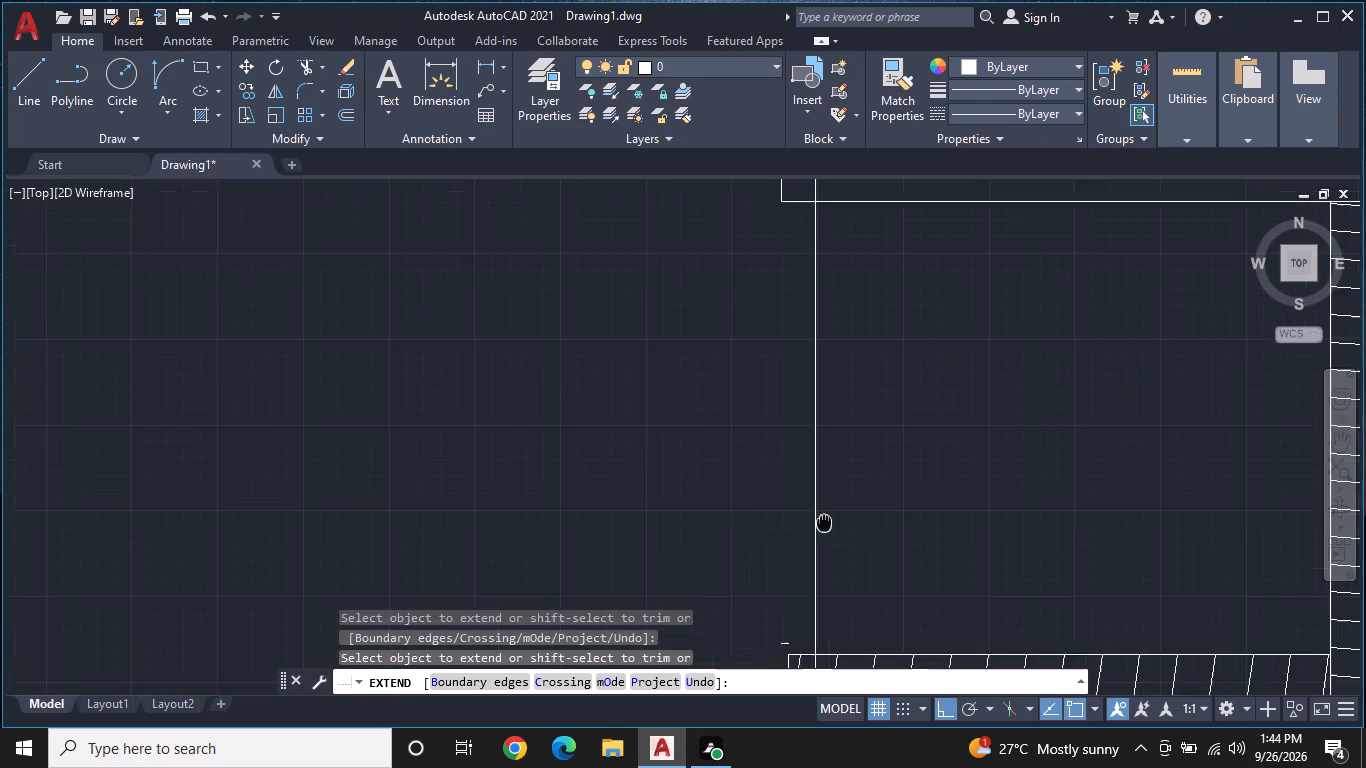
middle_drag(824, 517, 827, 309)
click(819, 353)
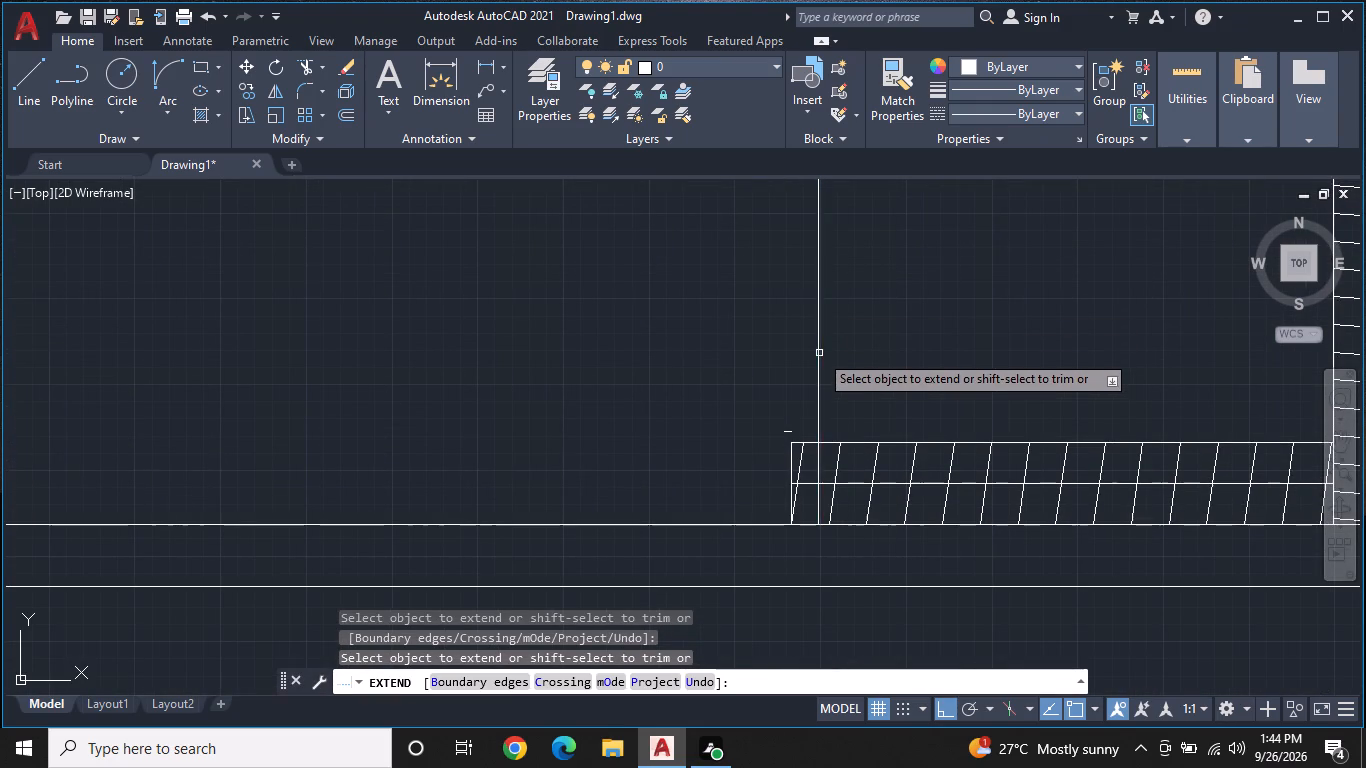
key(Escape)
Trim away the stray short dash just above the free end of the bottom slanted-line strip.
key(t)
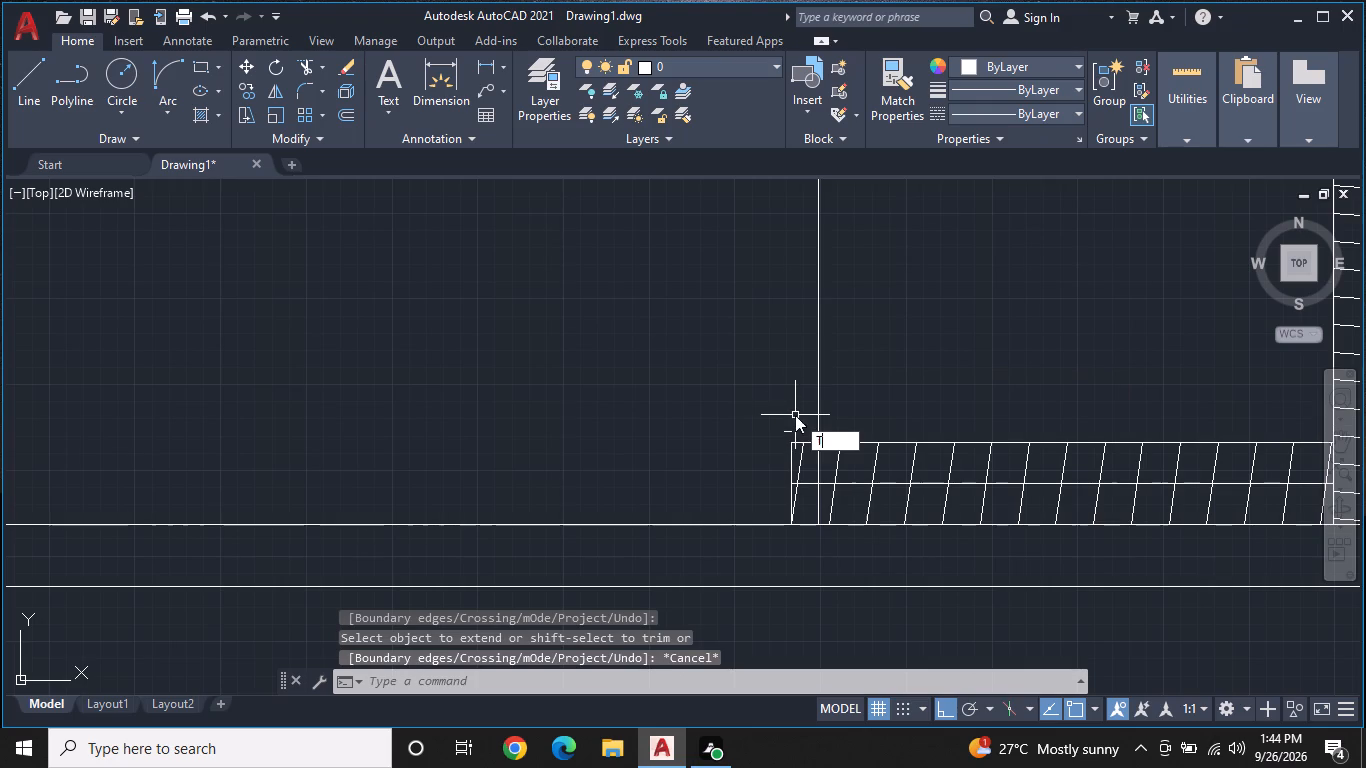
key(r)
key(space)
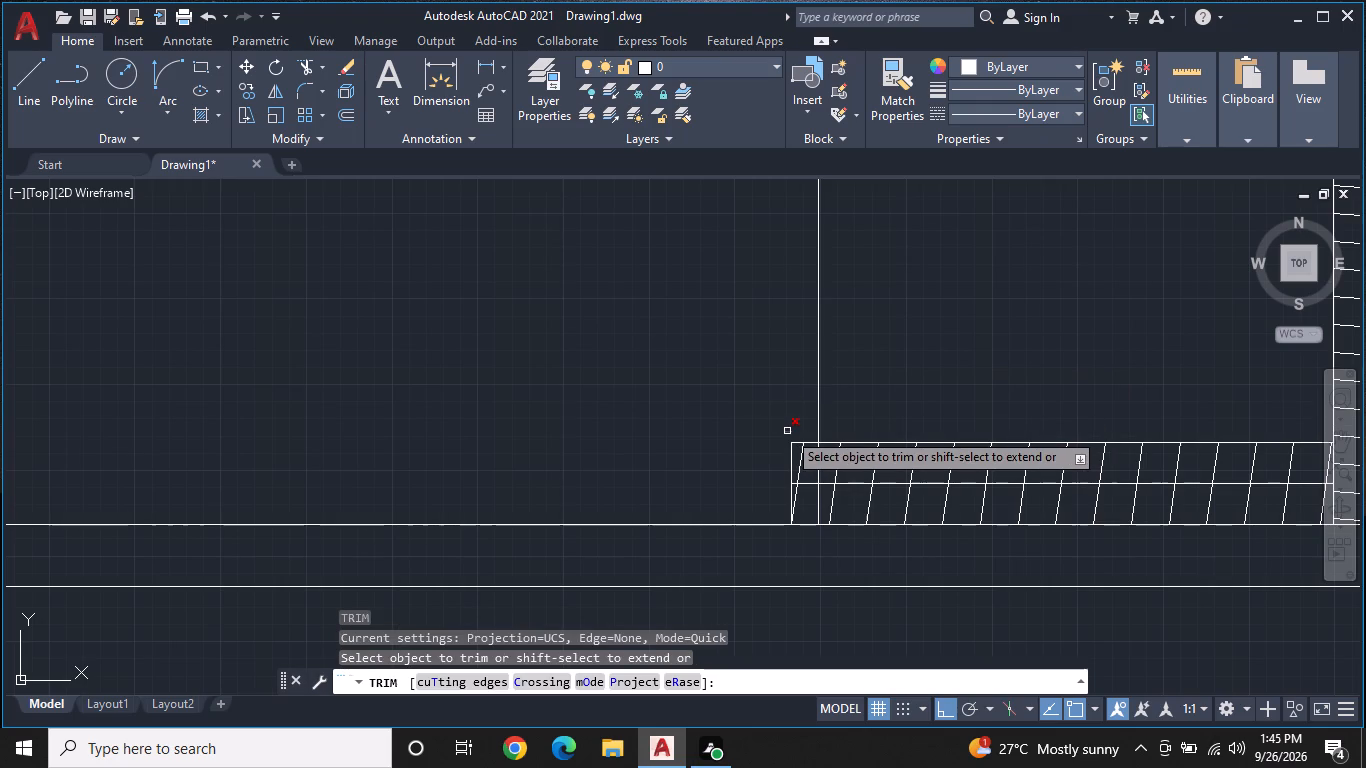
click(787, 431)
key(Escape)
Draw a line 3" up from the bottom strip's free upper corner and across to the extended partition line.
text(L)
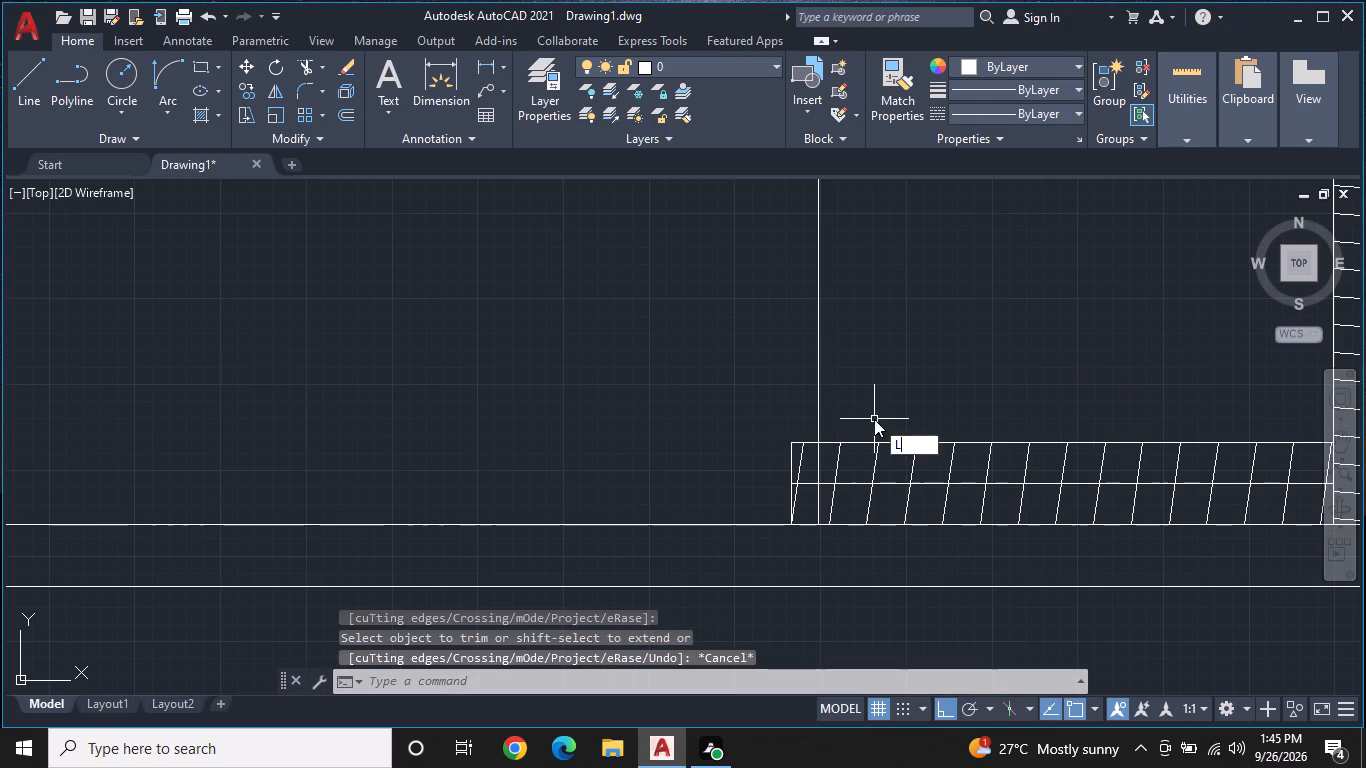
key(space)
click(790, 449)
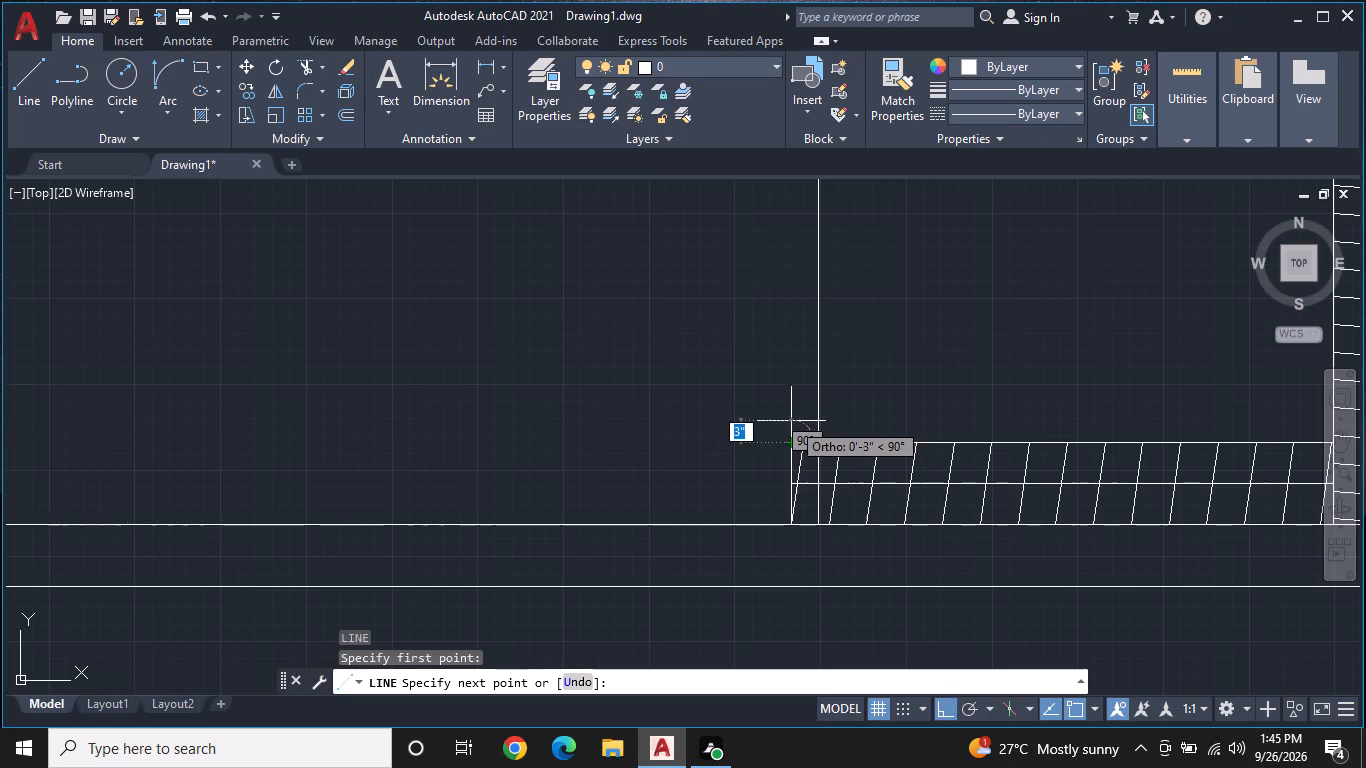
click(791, 422)
click(825, 425)
key(Escape)
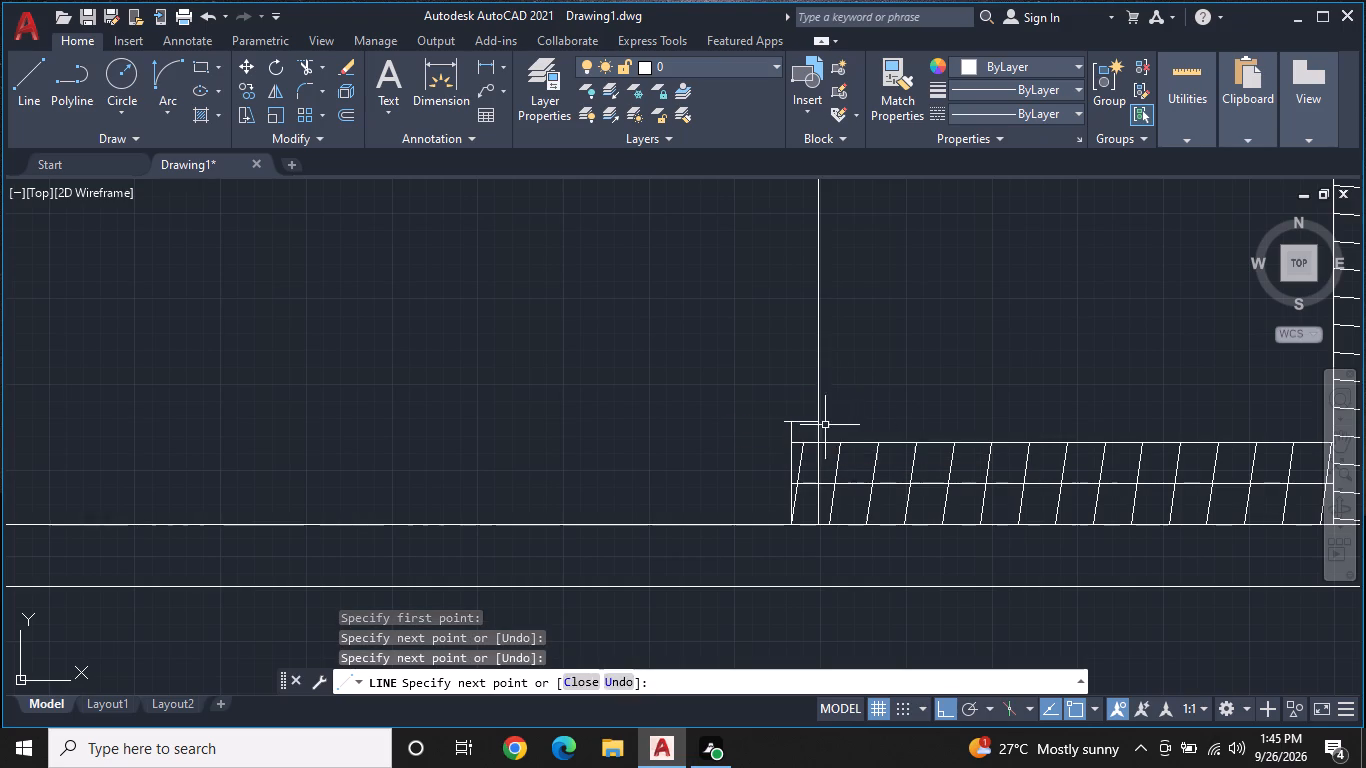
Trim the extended partition line between the cross wall and the small cap above the bottom strip.
scroll(854, 407, down, 2)
middle_drag(875, 377, 862, 412)
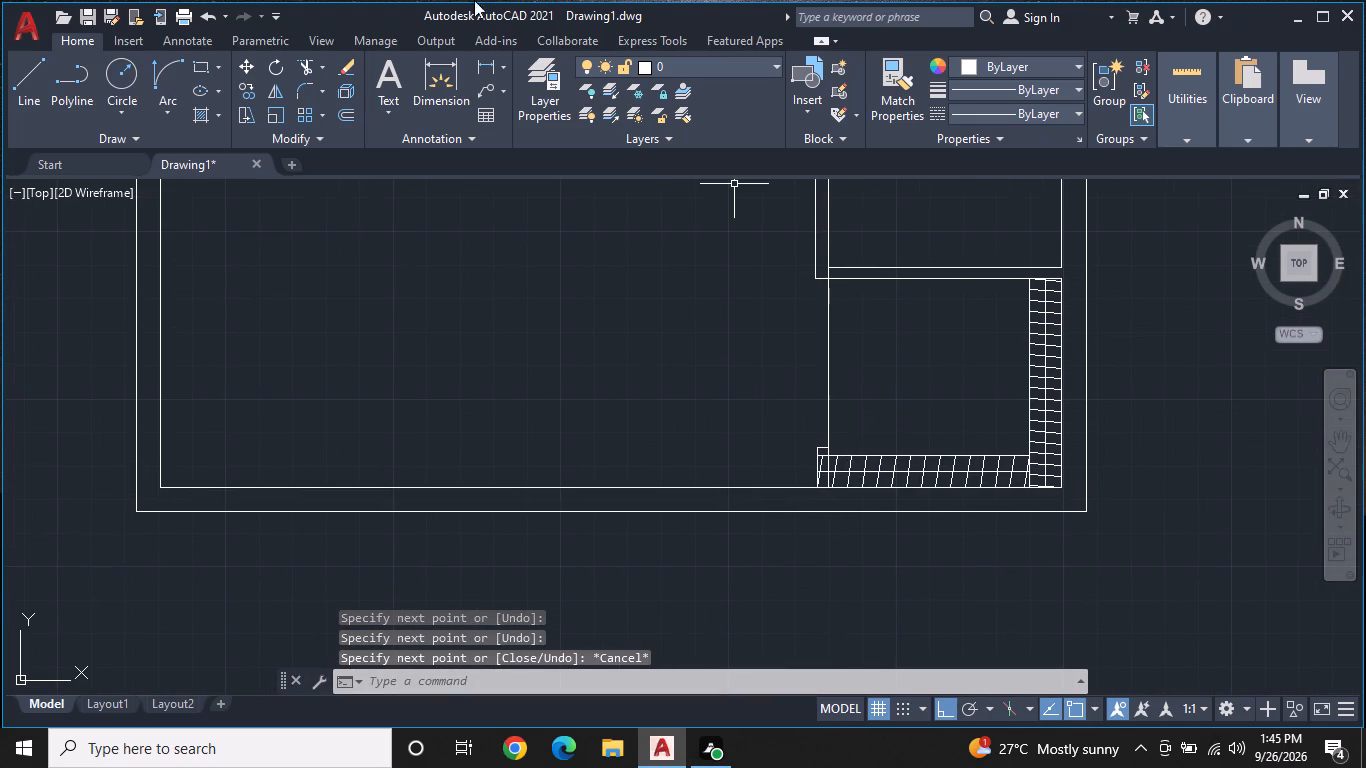
click(305, 53)
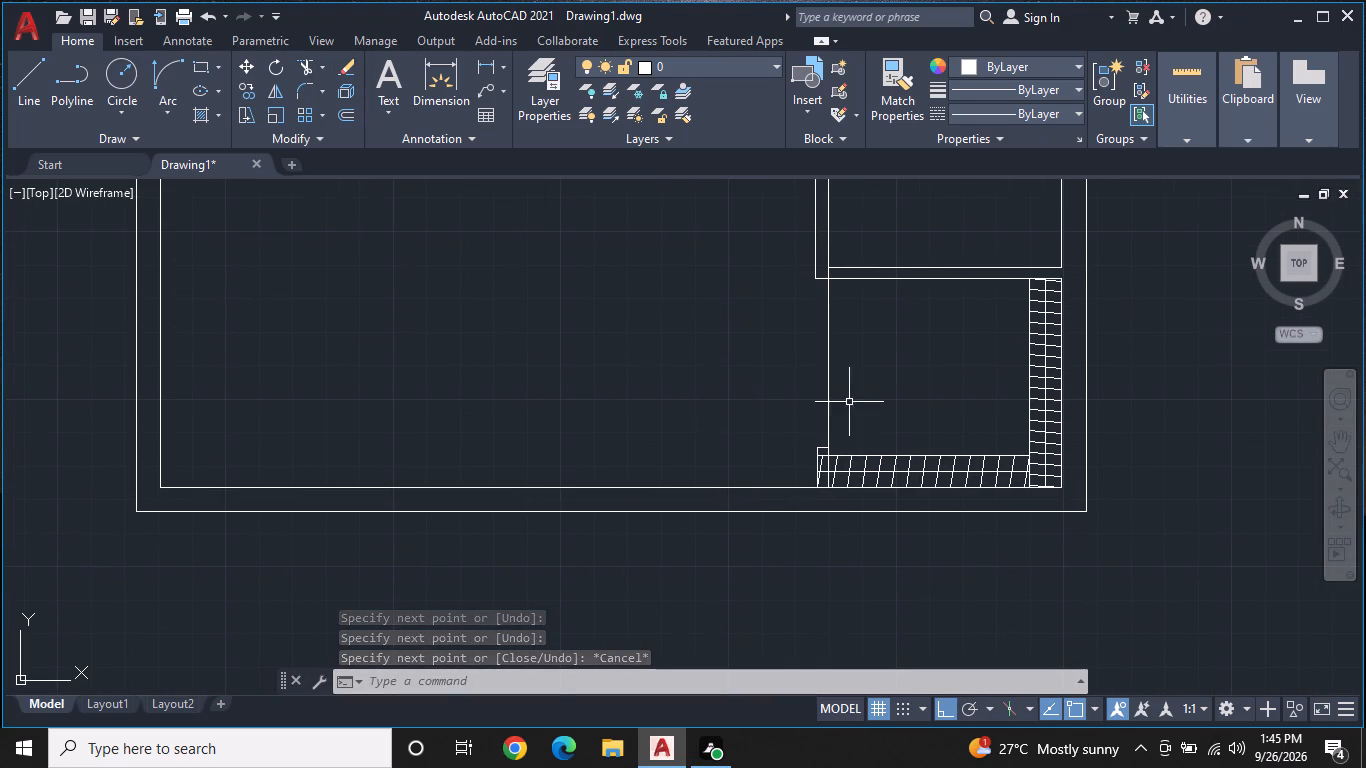
text(TR)
key(space)
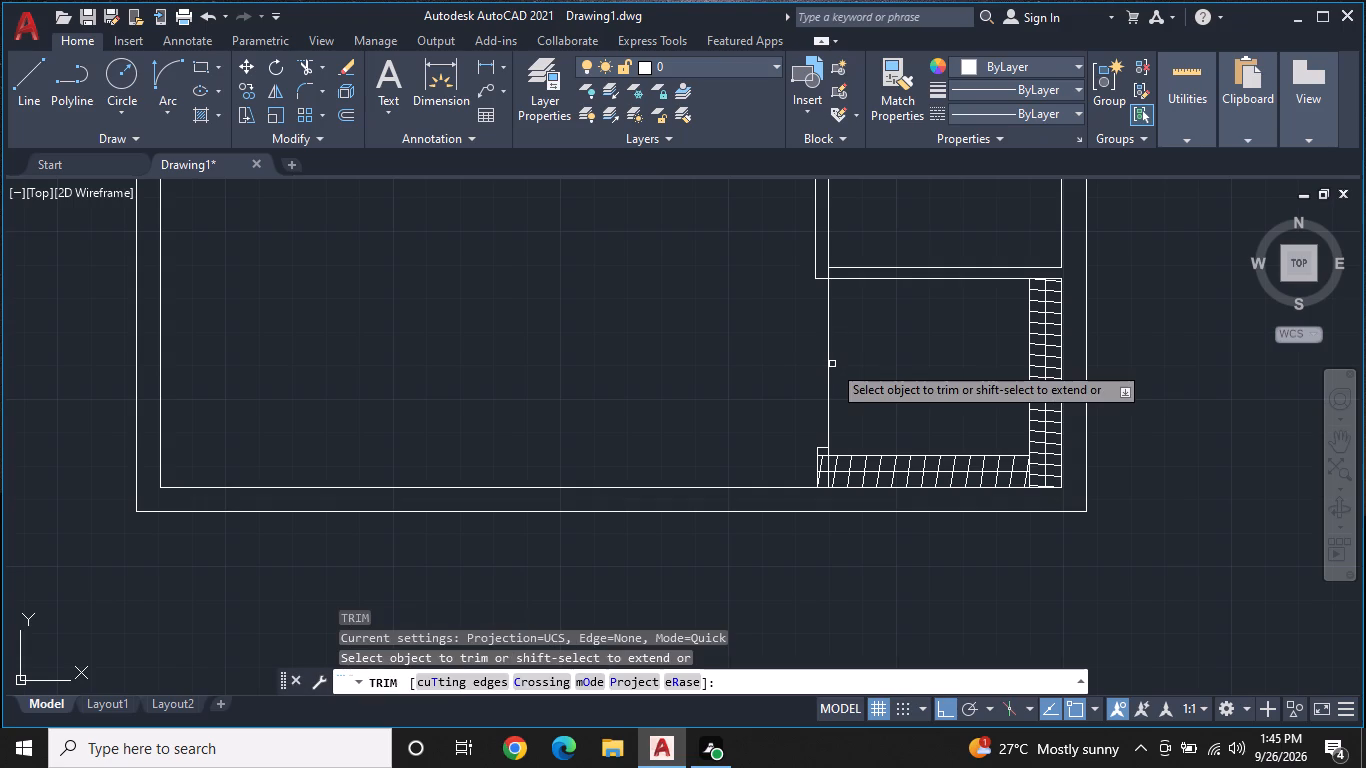
click(828, 348)
middle_drag(857, 330, 836, 370)
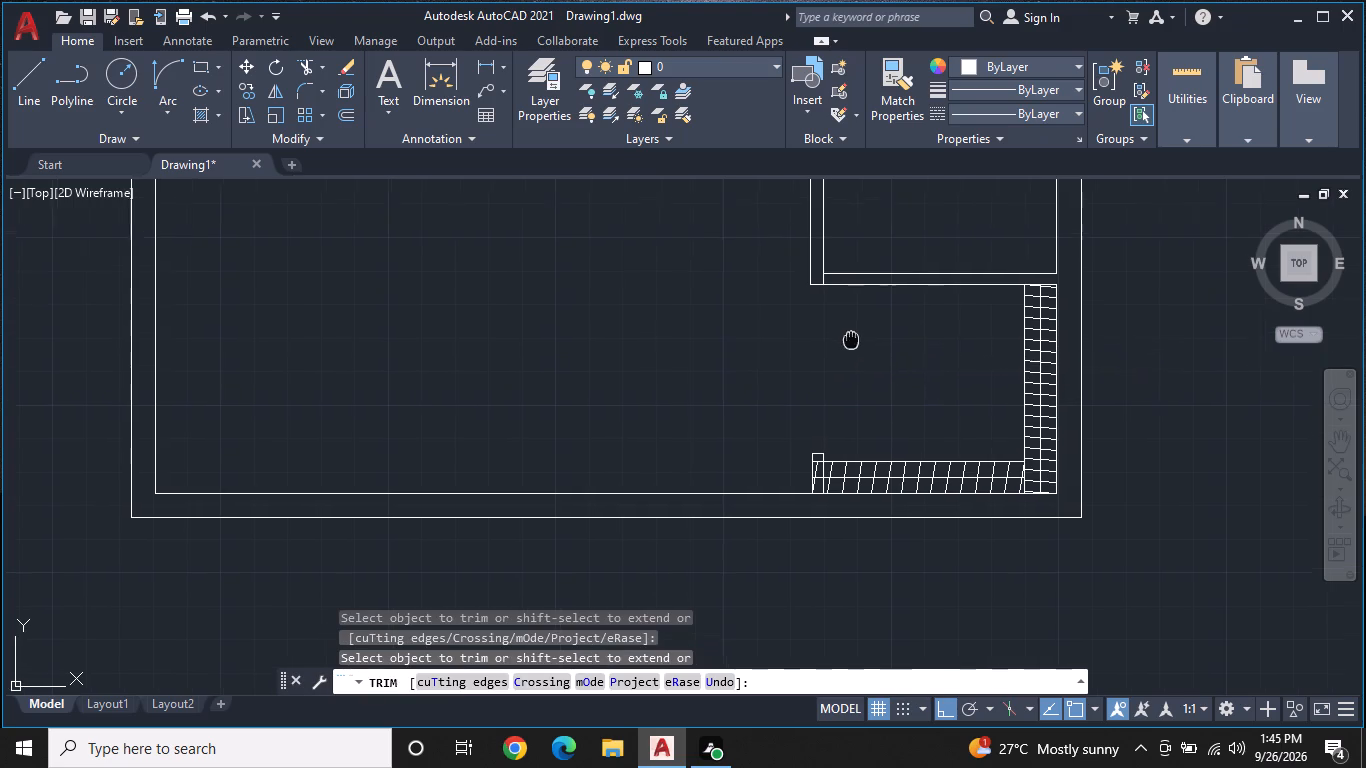
middle_drag(836, 370, 758, 489)
middle_click(758, 489)
middle_drag(821, 392, 814, 470)
middle_drag(815, 464, 825, 403)
key(Escape)
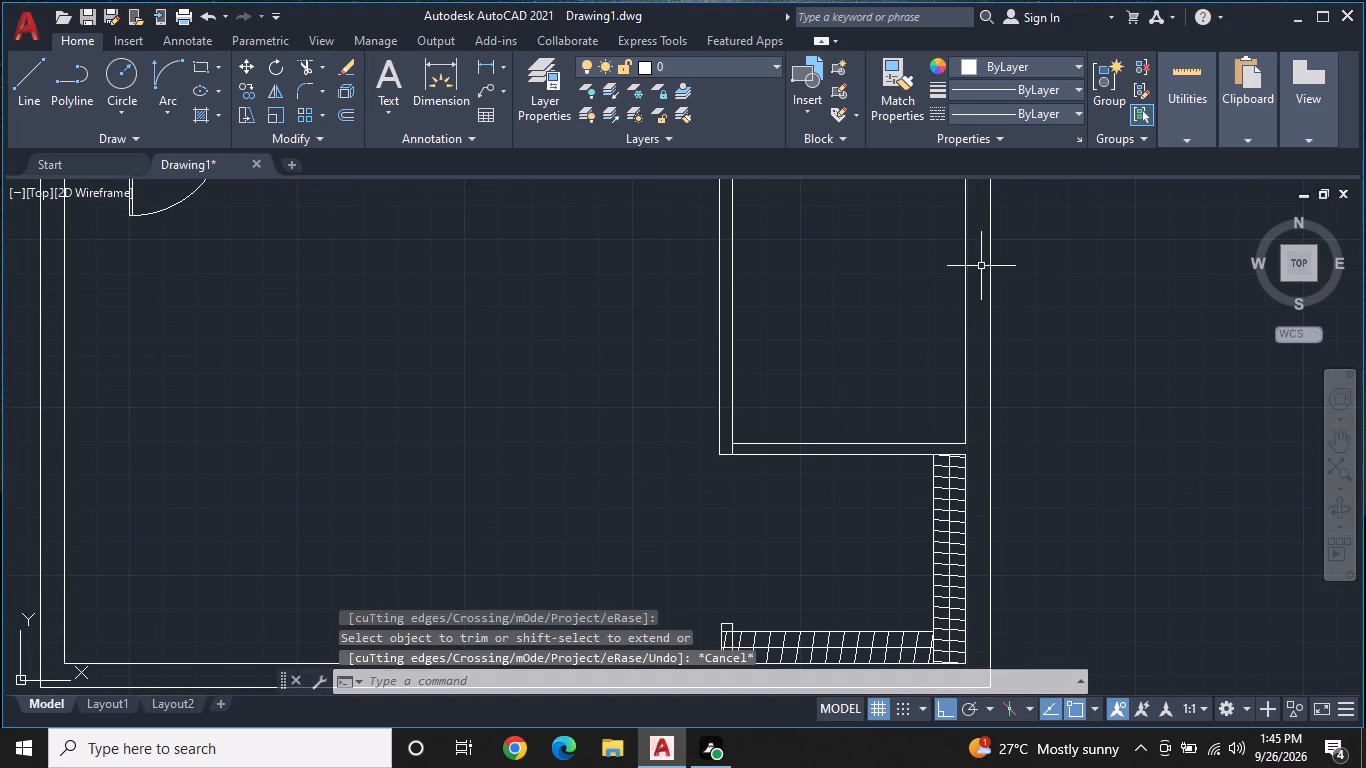
Use Quick measure to check the inside width and height of the small room above the cross wall.
click(1181, 132)
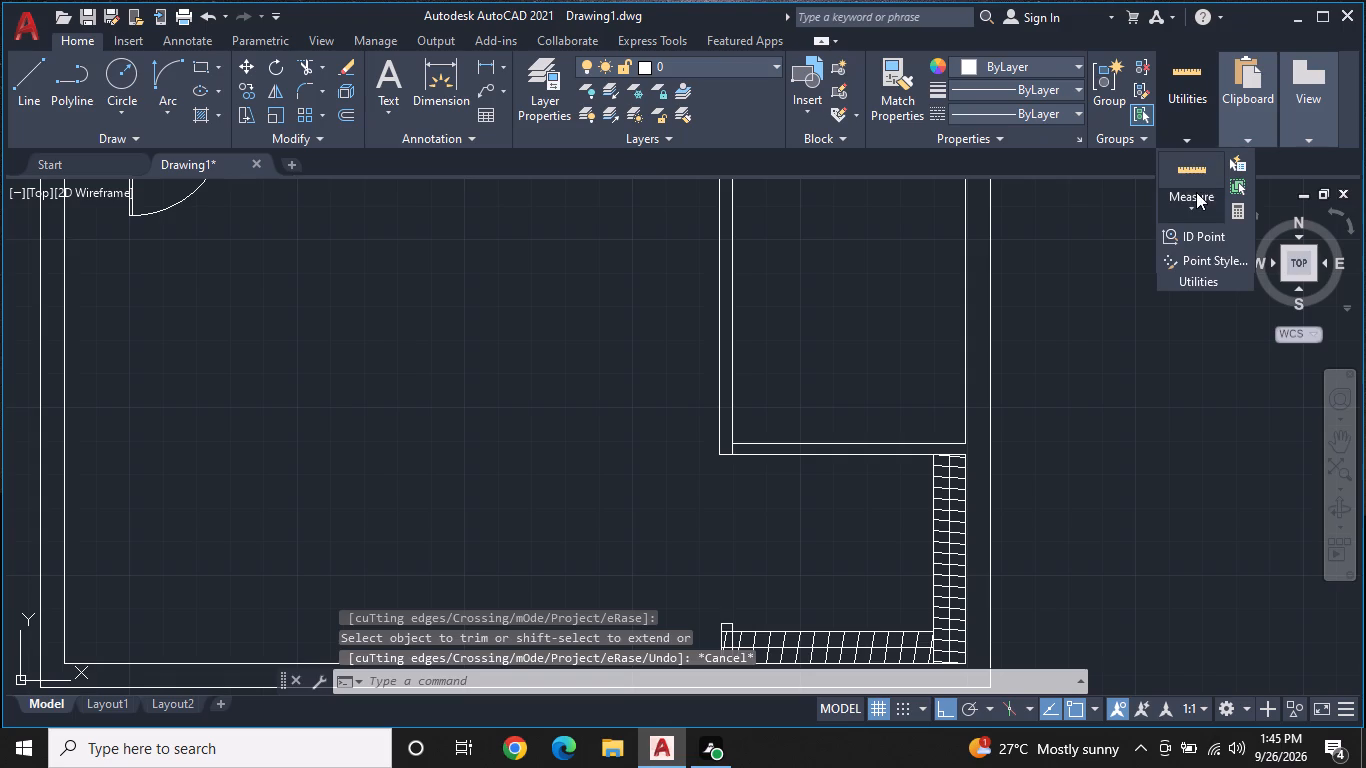
click(1196, 192)
click(1194, 239)
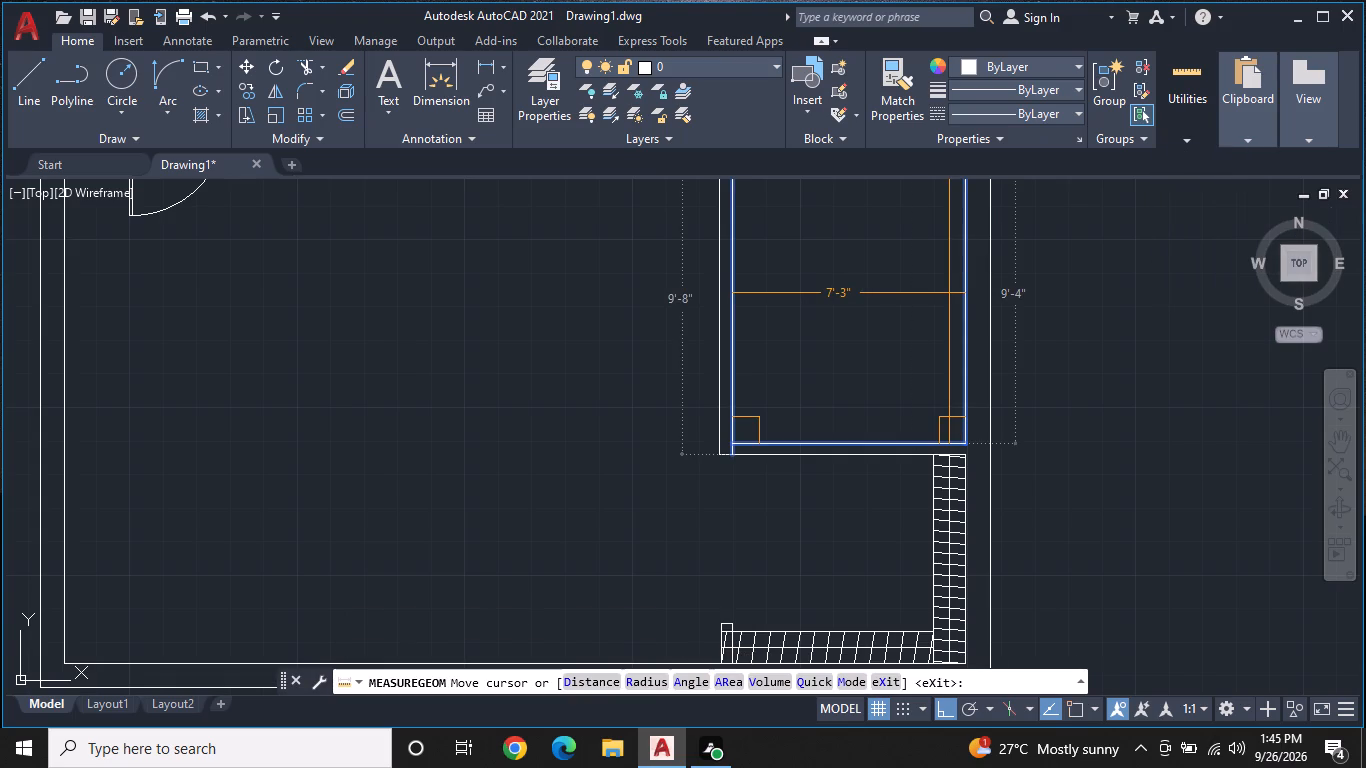
scroll(930, 300, down, 1)
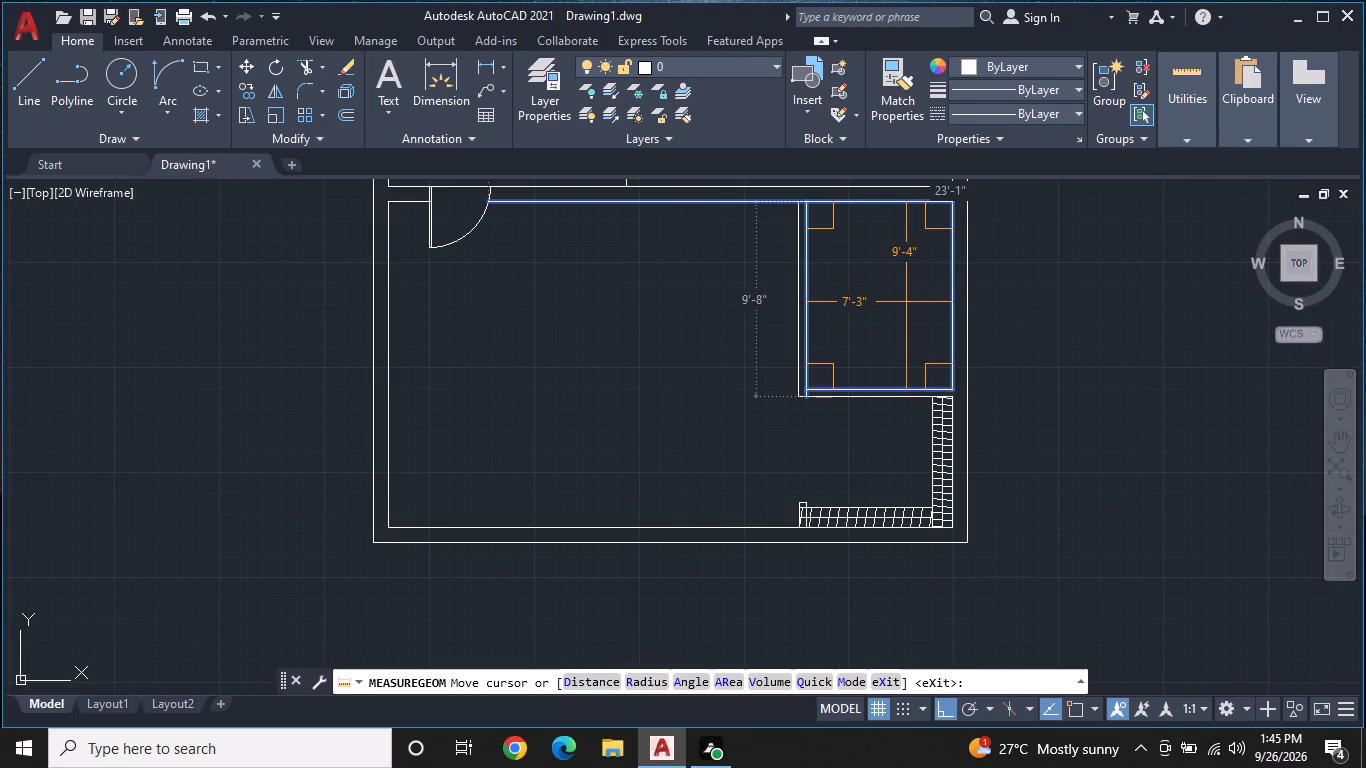
key(Escape)
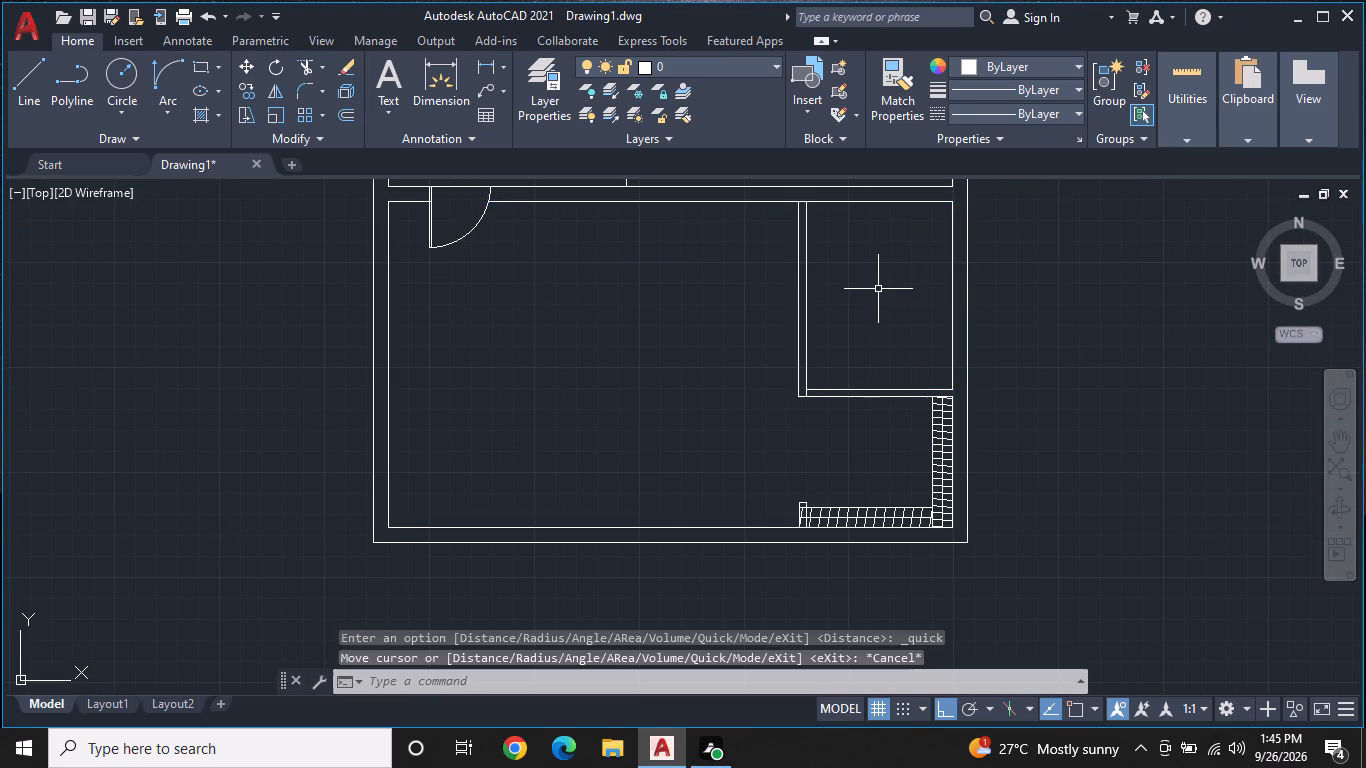
Trim the partition inner line's stub inside the cross wall's thickness at the small room's lower corner.
middle_drag(876, 309, 887, 289)
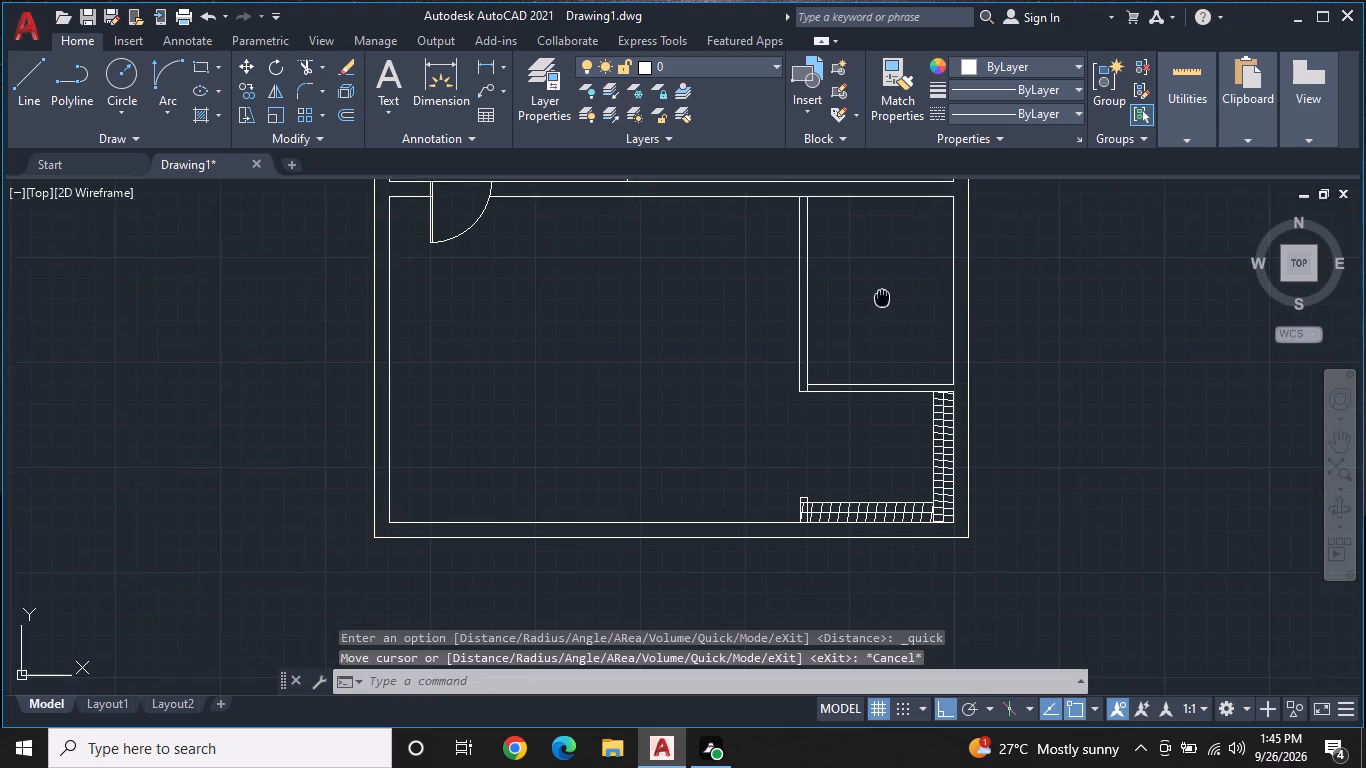
middle_drag(887, 289, 901, 274)
scroll(819, 374, up, 1)
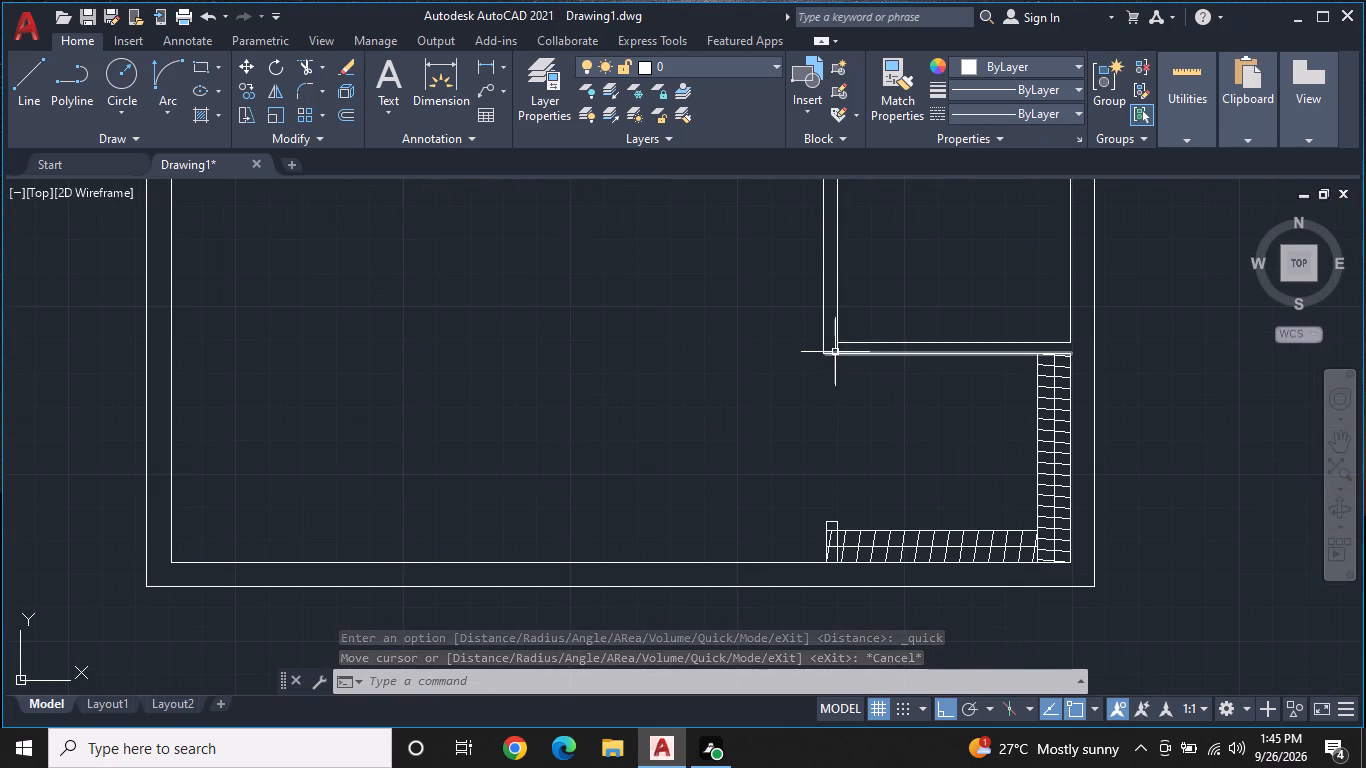
scroll(836, 351, up, 1)
key(t)
text(R)
key(space)
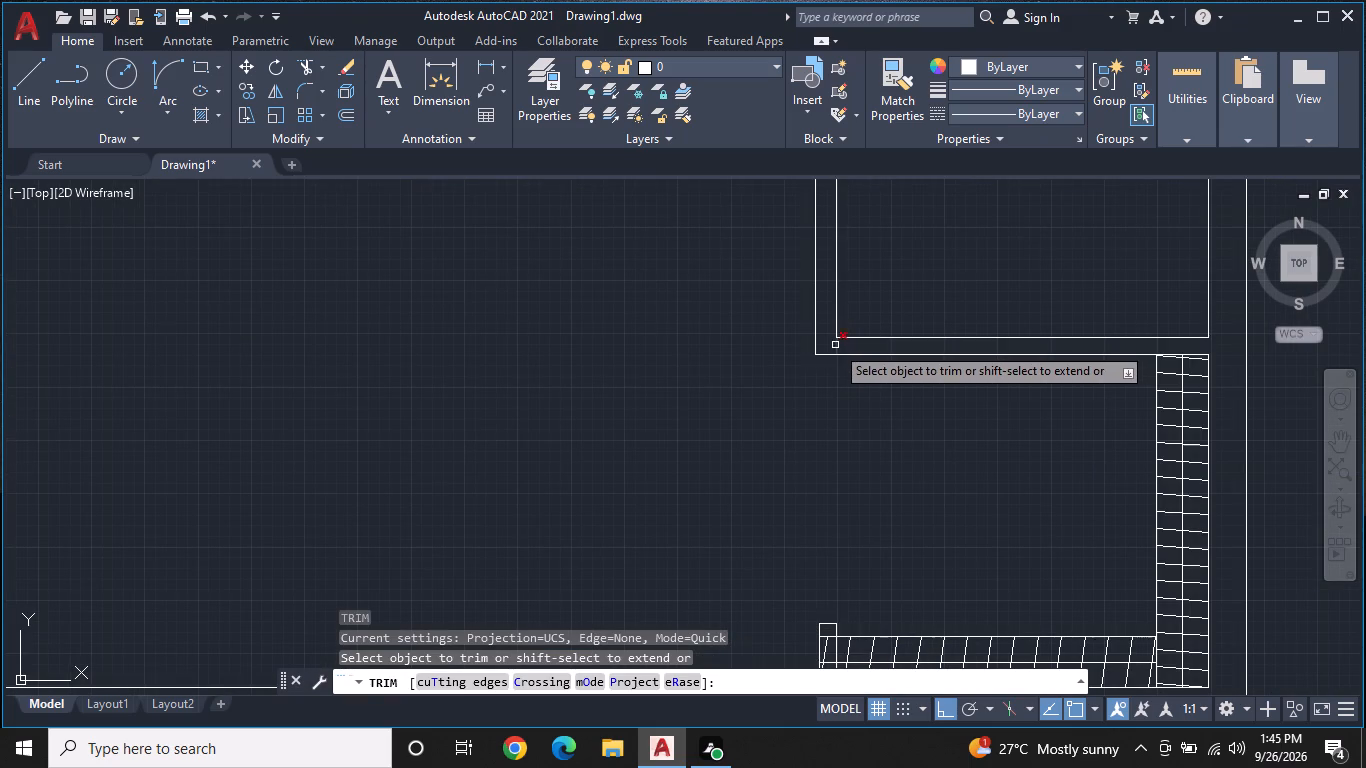
click(835, 345)
middle_drag(940, 315, 925, 402)
key(Escape)
Draw a short vertical door jamb line across the small room's cross wall, near the partition corner.
scroll(979, 315, down, 3)
middle_drag(988, 297, 967, 392)
middle_drag(967, 392, 975, 340)
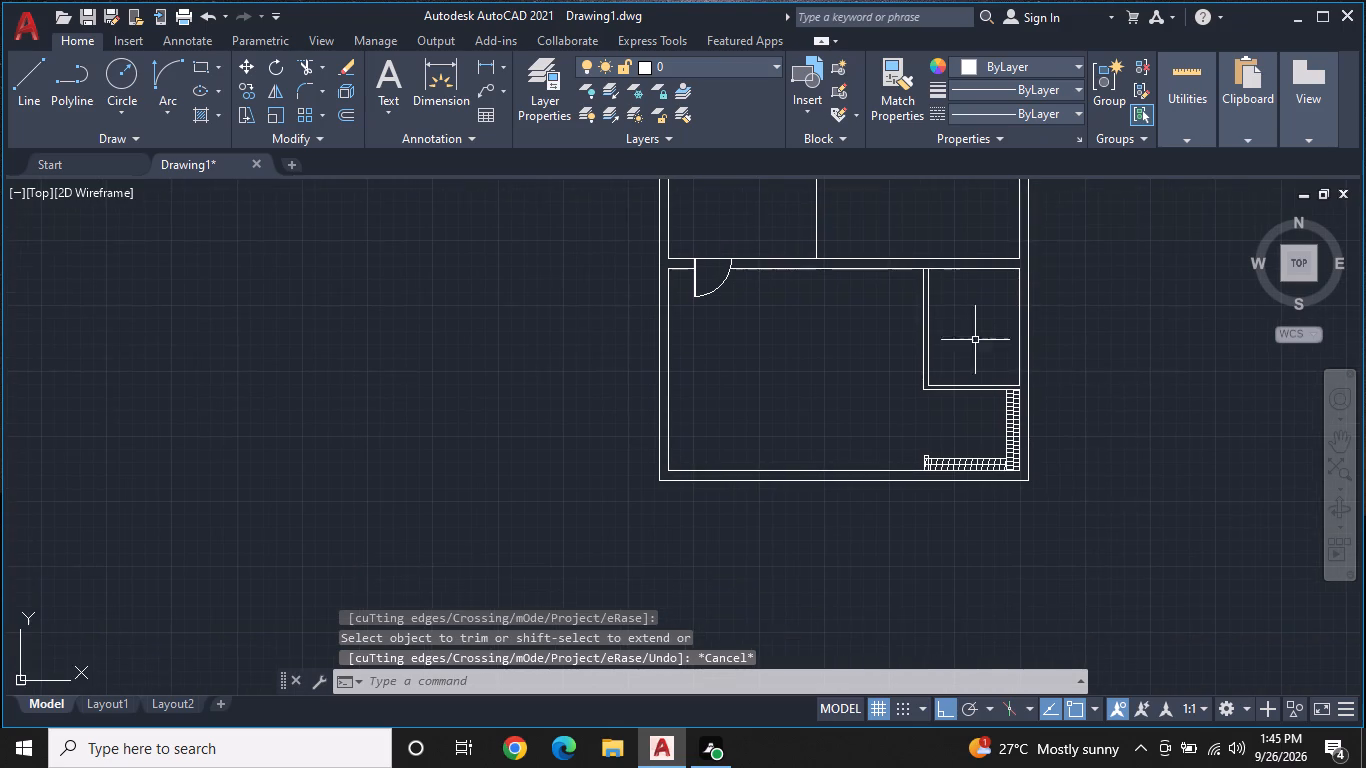
scroll(956, 422, up, 2)
middle_drag(973, 355, 951, 382)
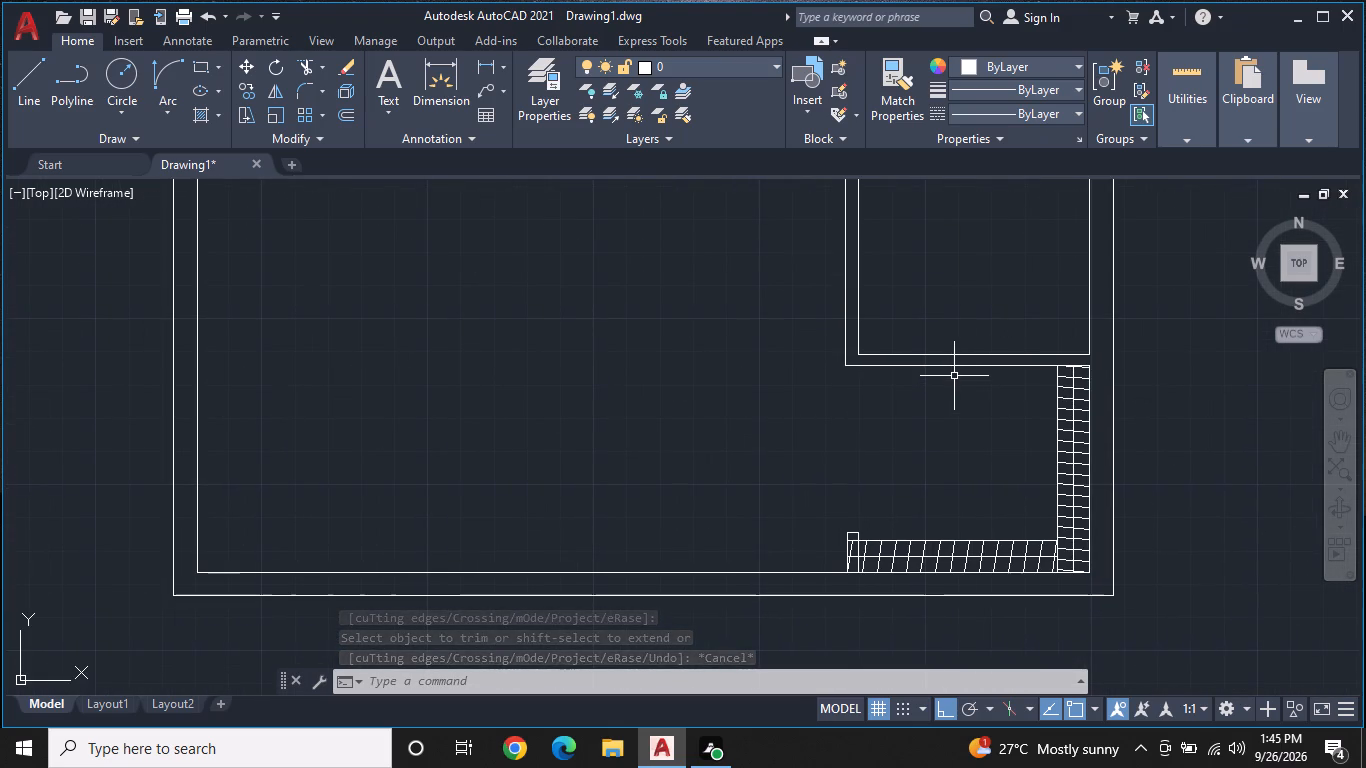
text(L)
key(space)
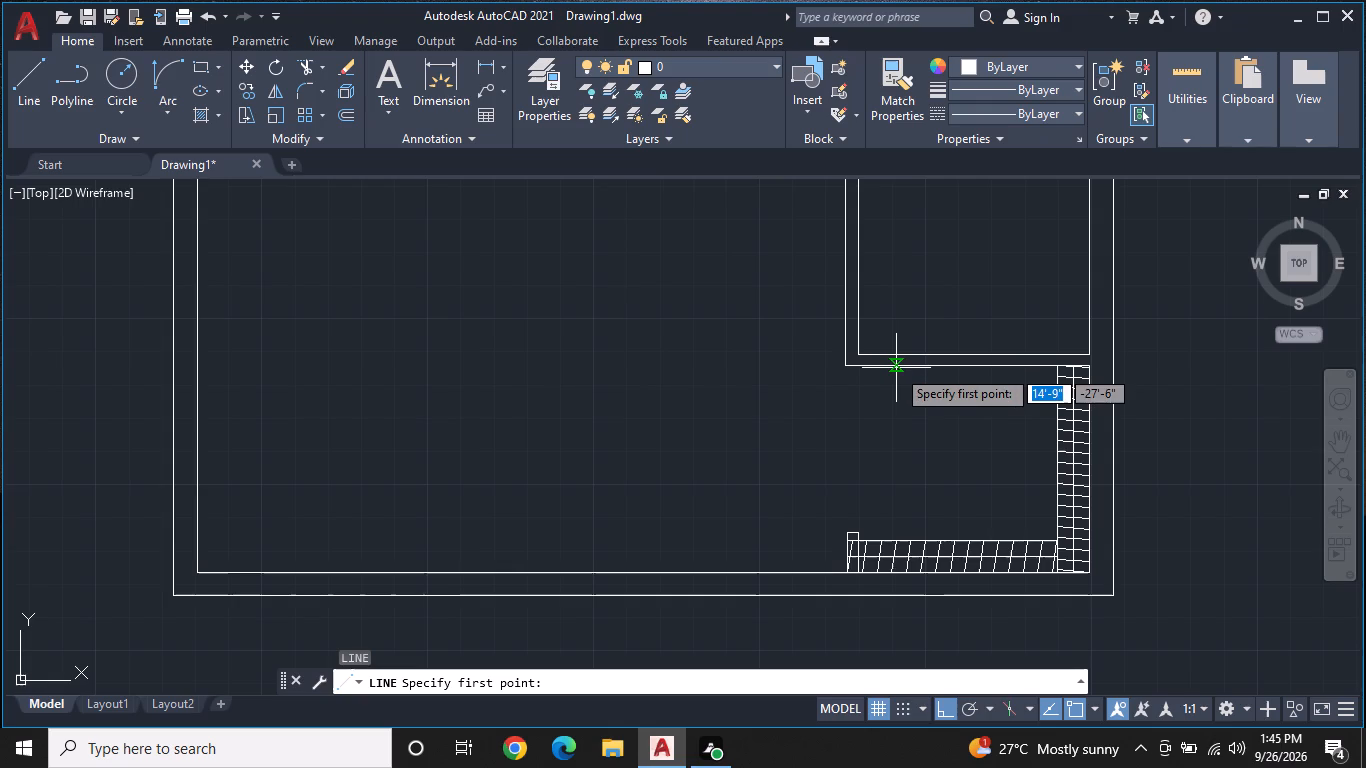
click(901, 362)
click(901, 346)
key(Escape)
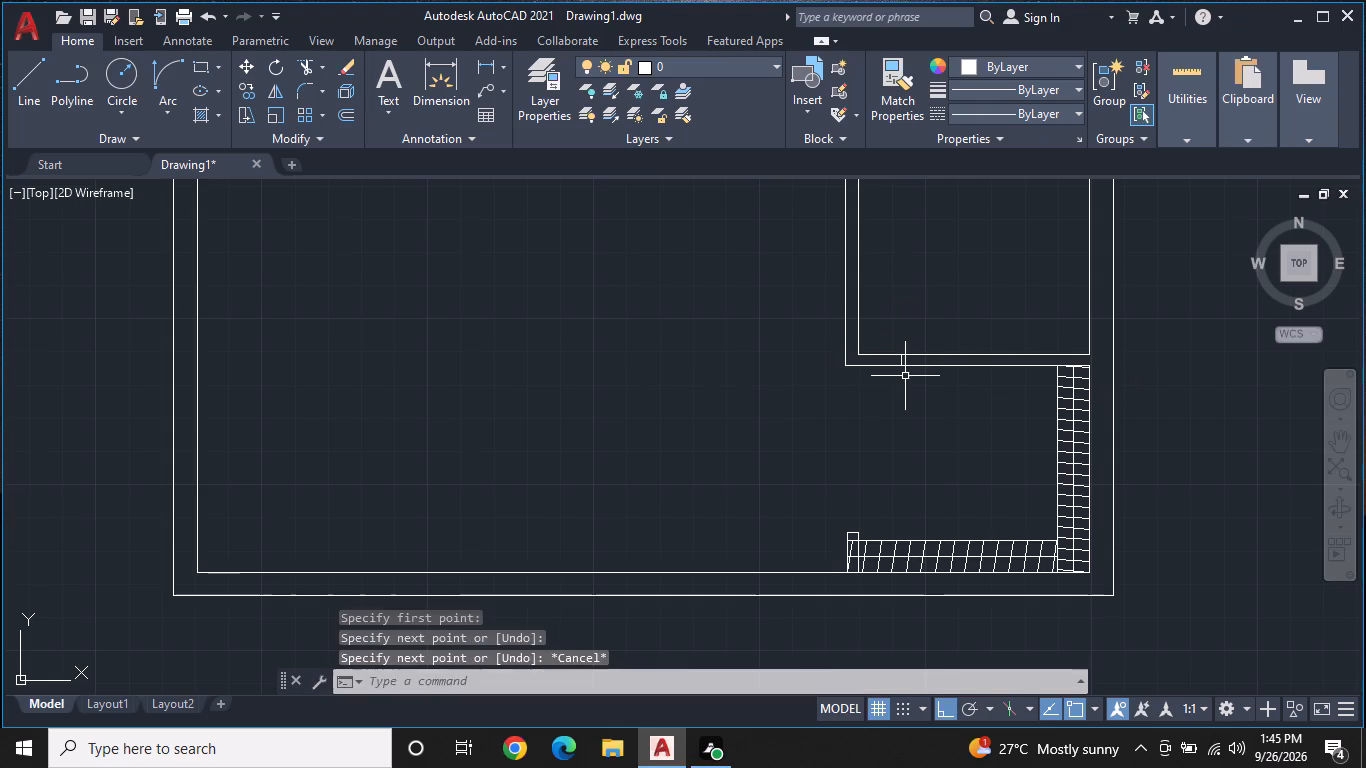
Draw a 3' vertical door leaf line from the jamb's lower end up into the small room.
scroll(903, 378, up, 1)
key(l)
key(space)
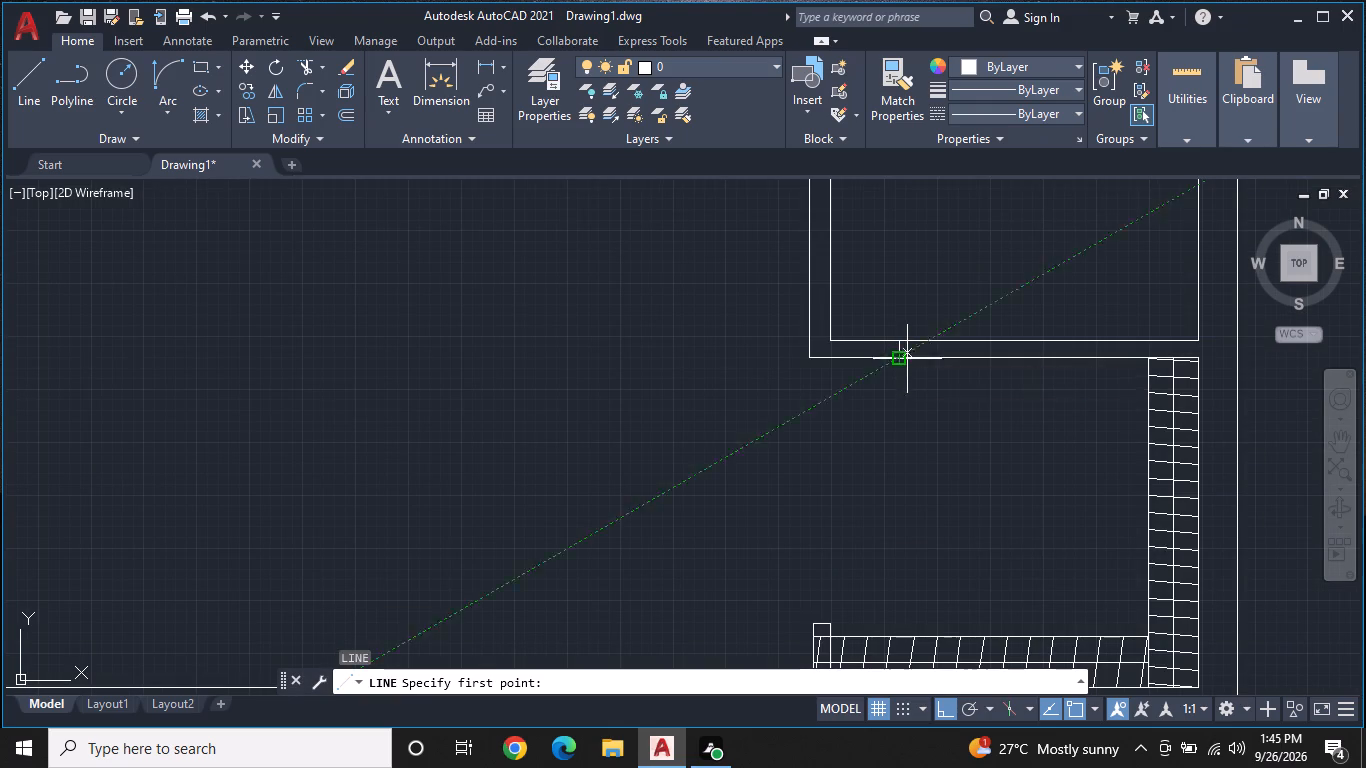
click(901, 364)
middle_drag(916, 235, 914, 290)
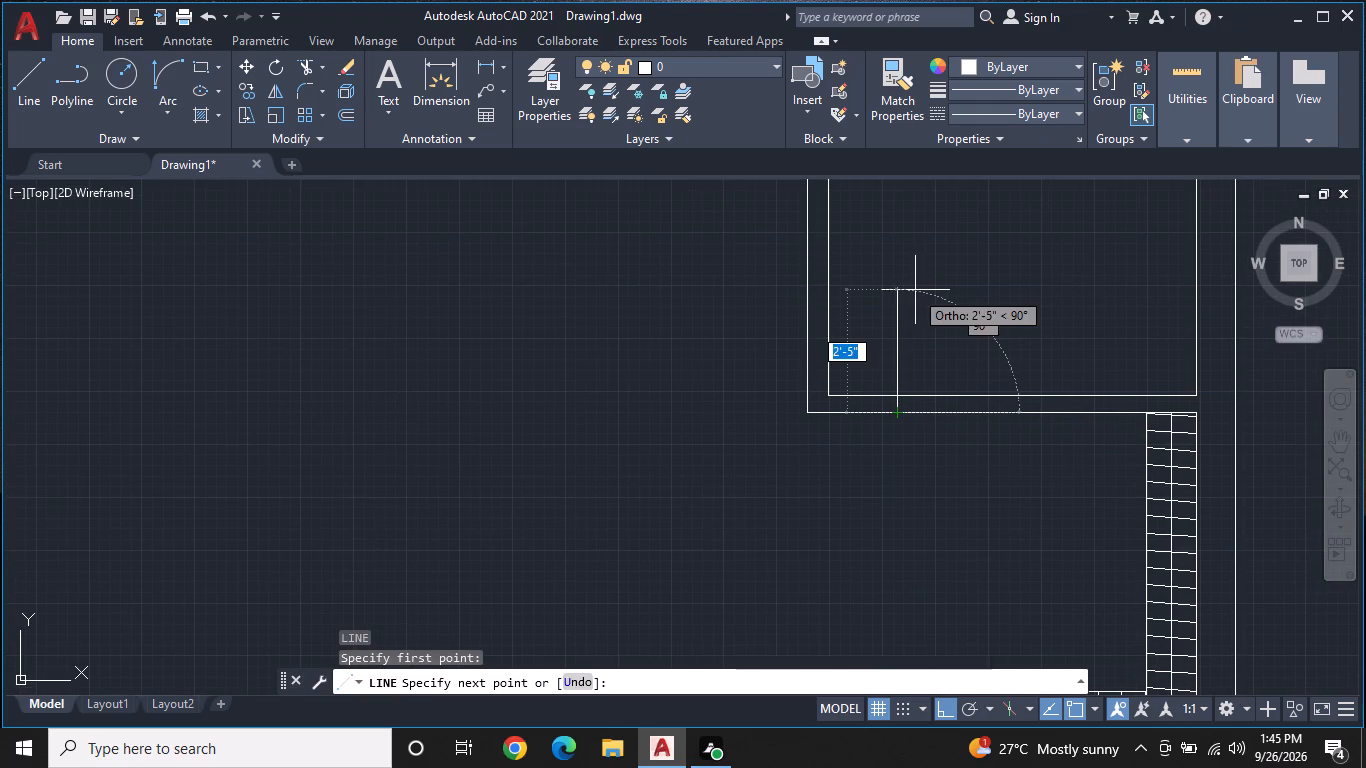
key(3)
key(apostrophe)
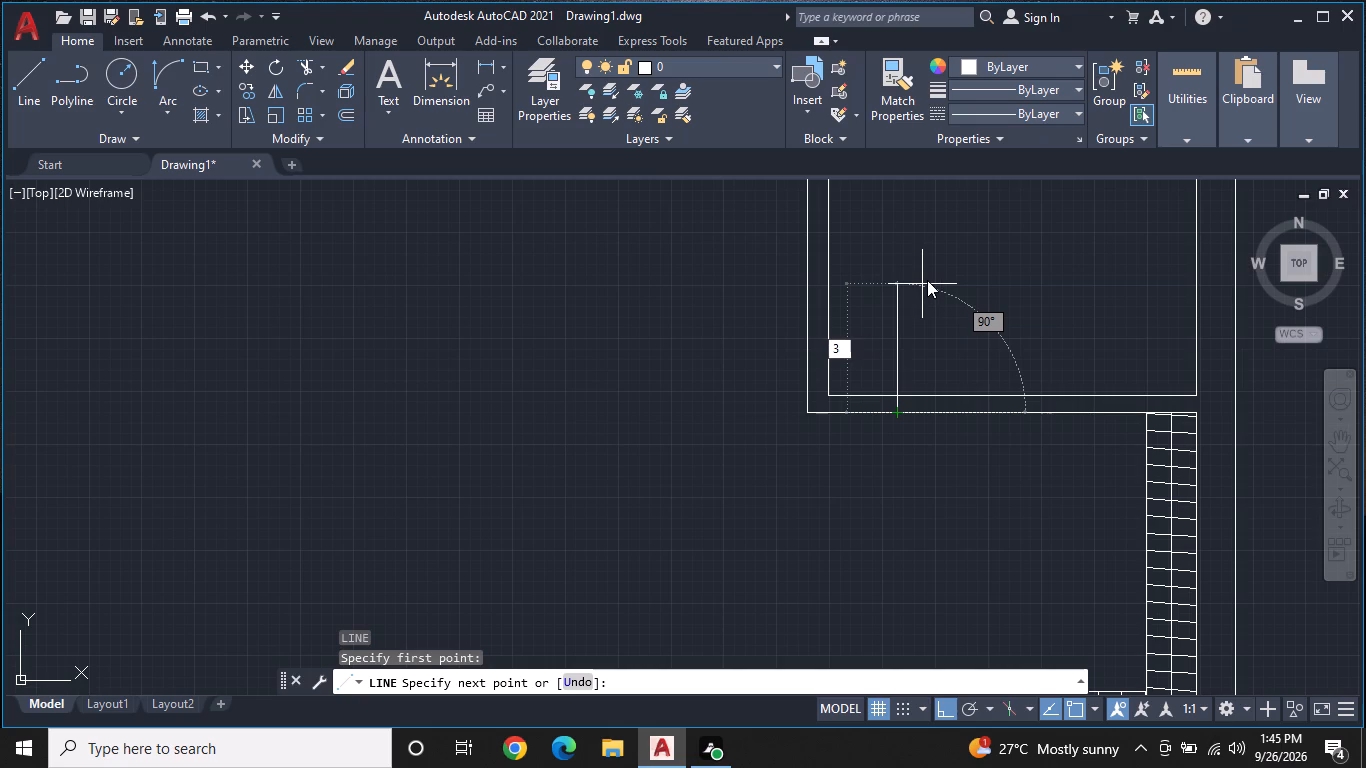
key(Return)
key(Escape)
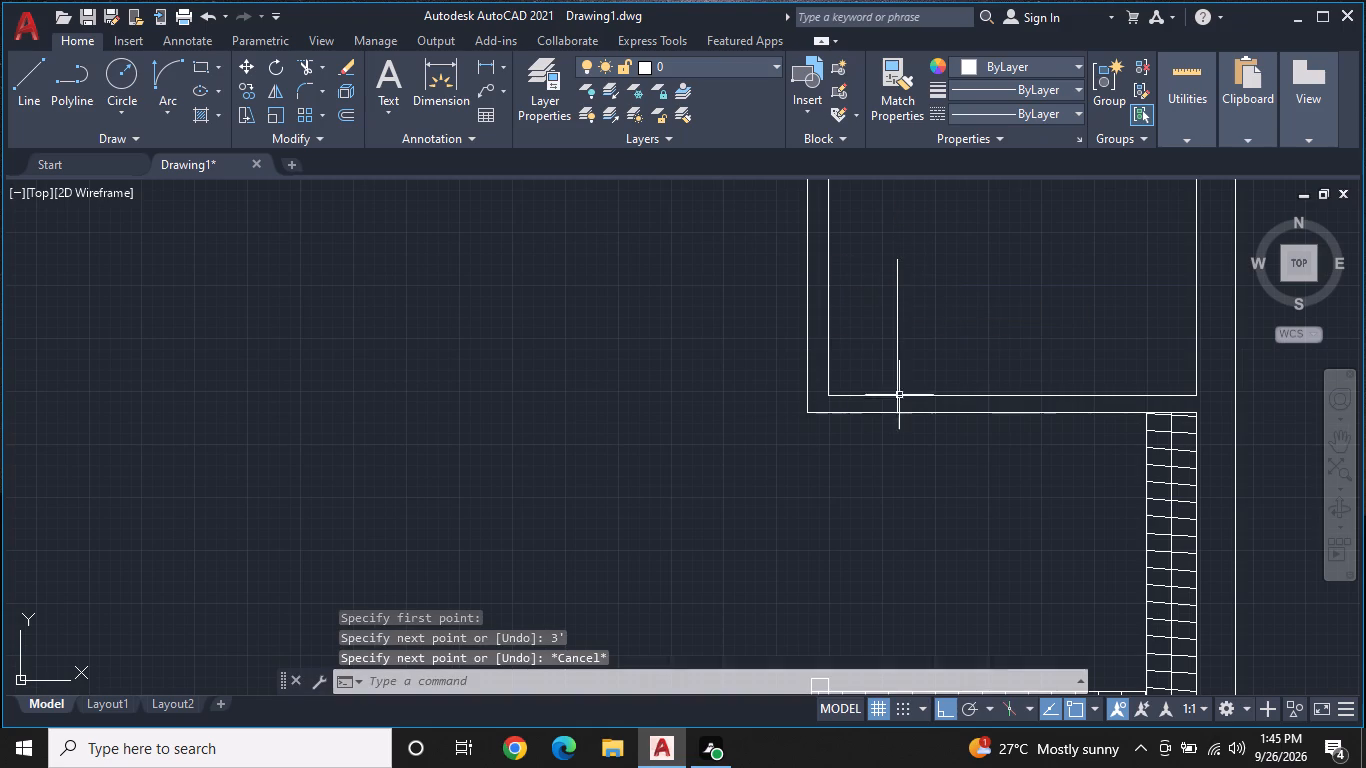
Draw a 3' horizontal line from the foot of the door leaf along the cross wall's lower line, away from the partition.
key(space)
click(900, 413)
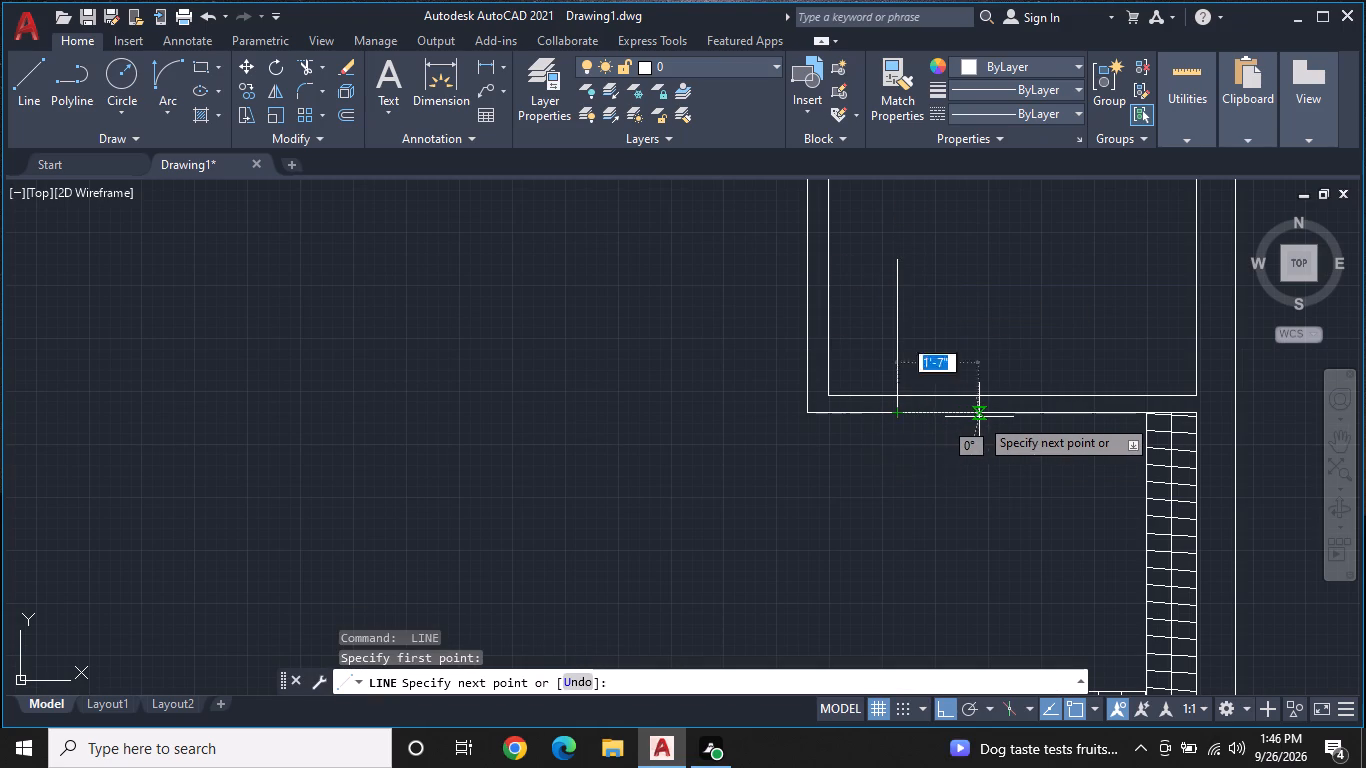
text(3')
key(Return)
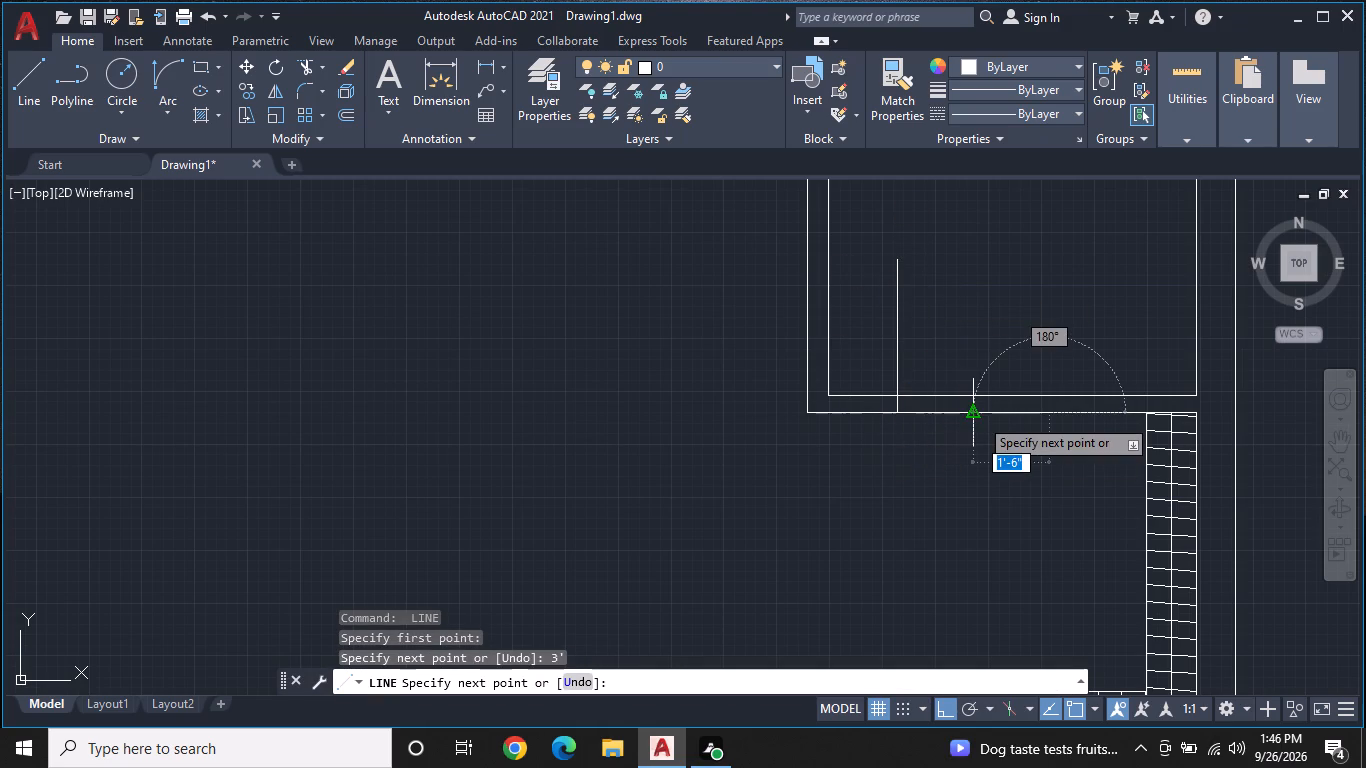
key(space)
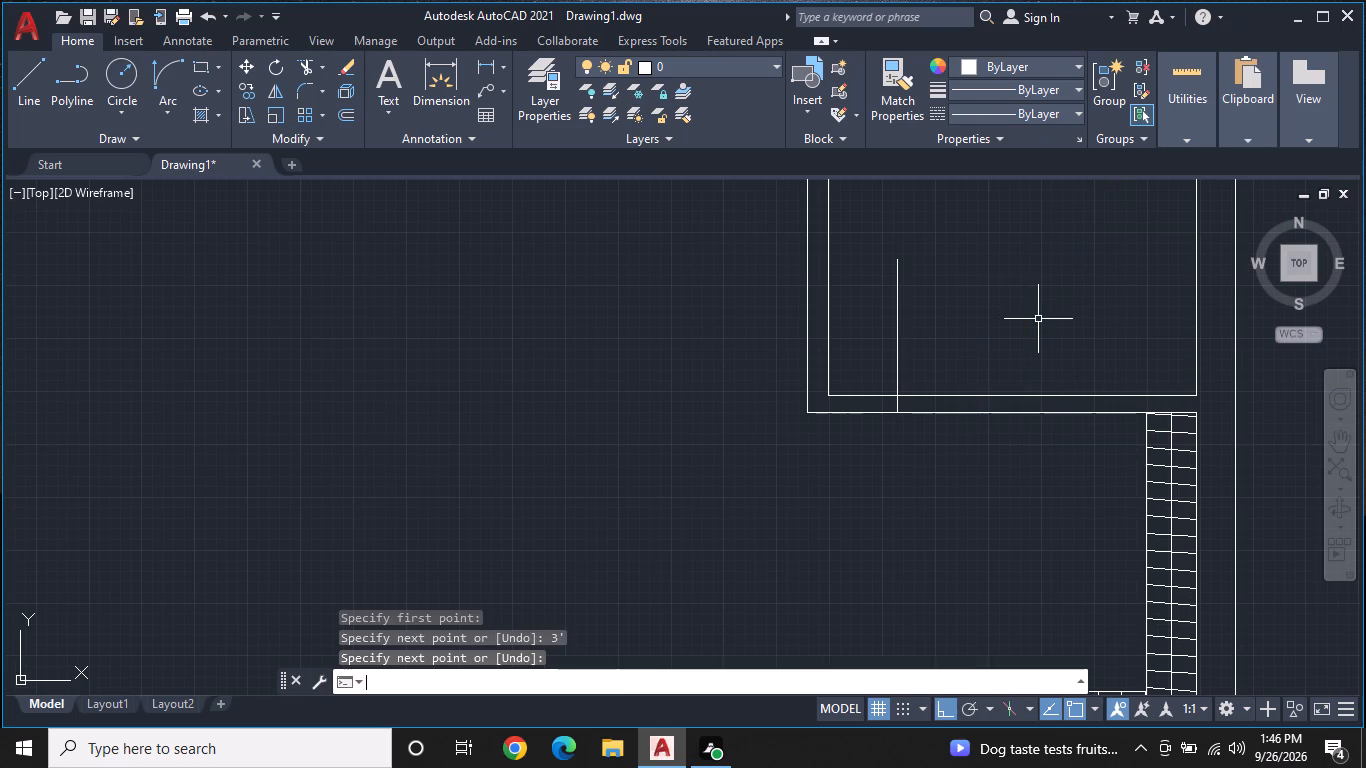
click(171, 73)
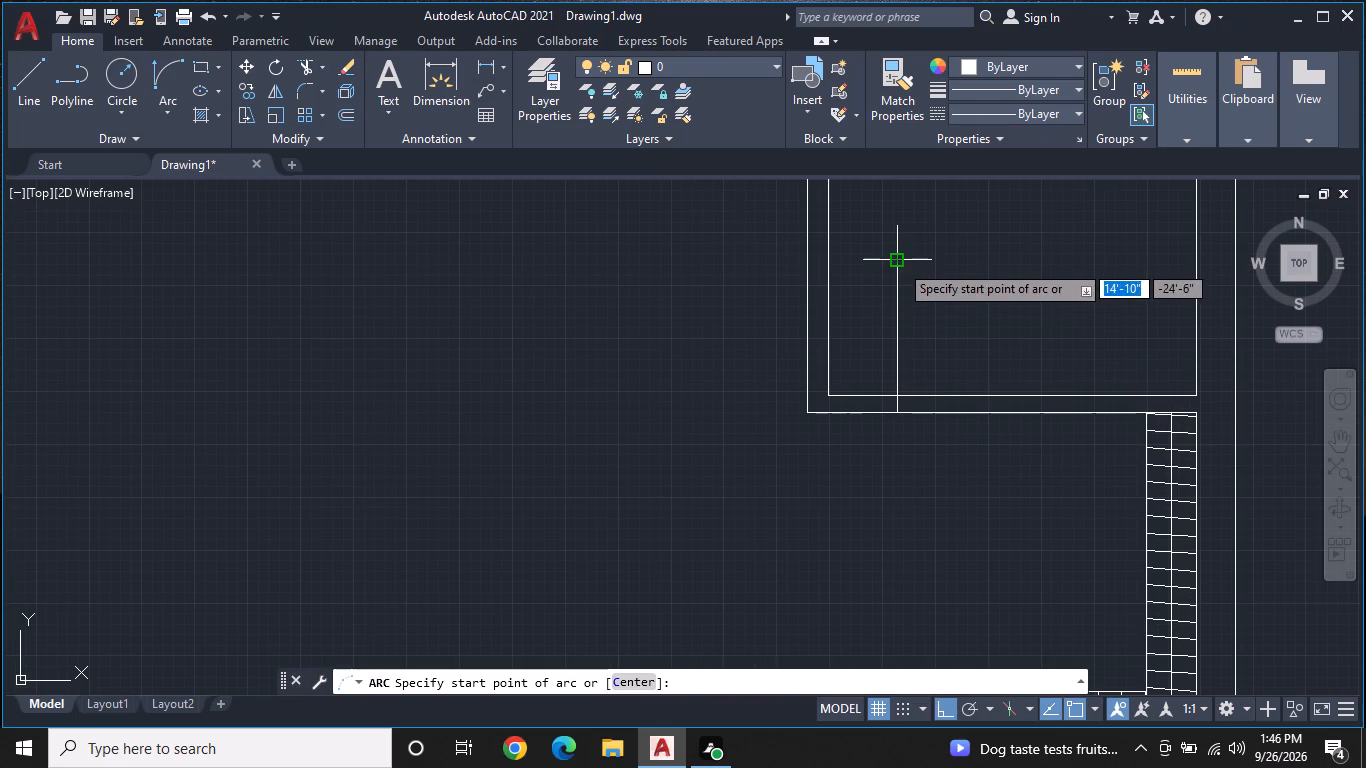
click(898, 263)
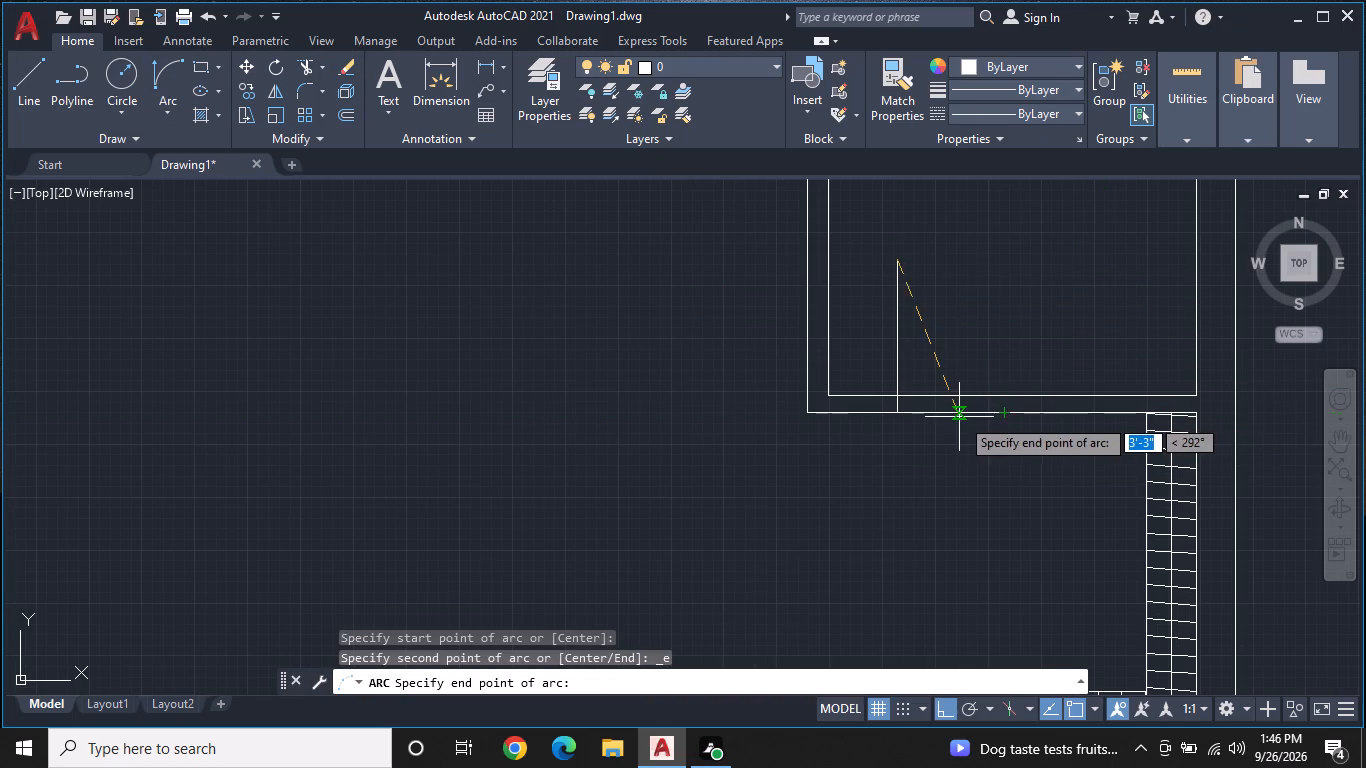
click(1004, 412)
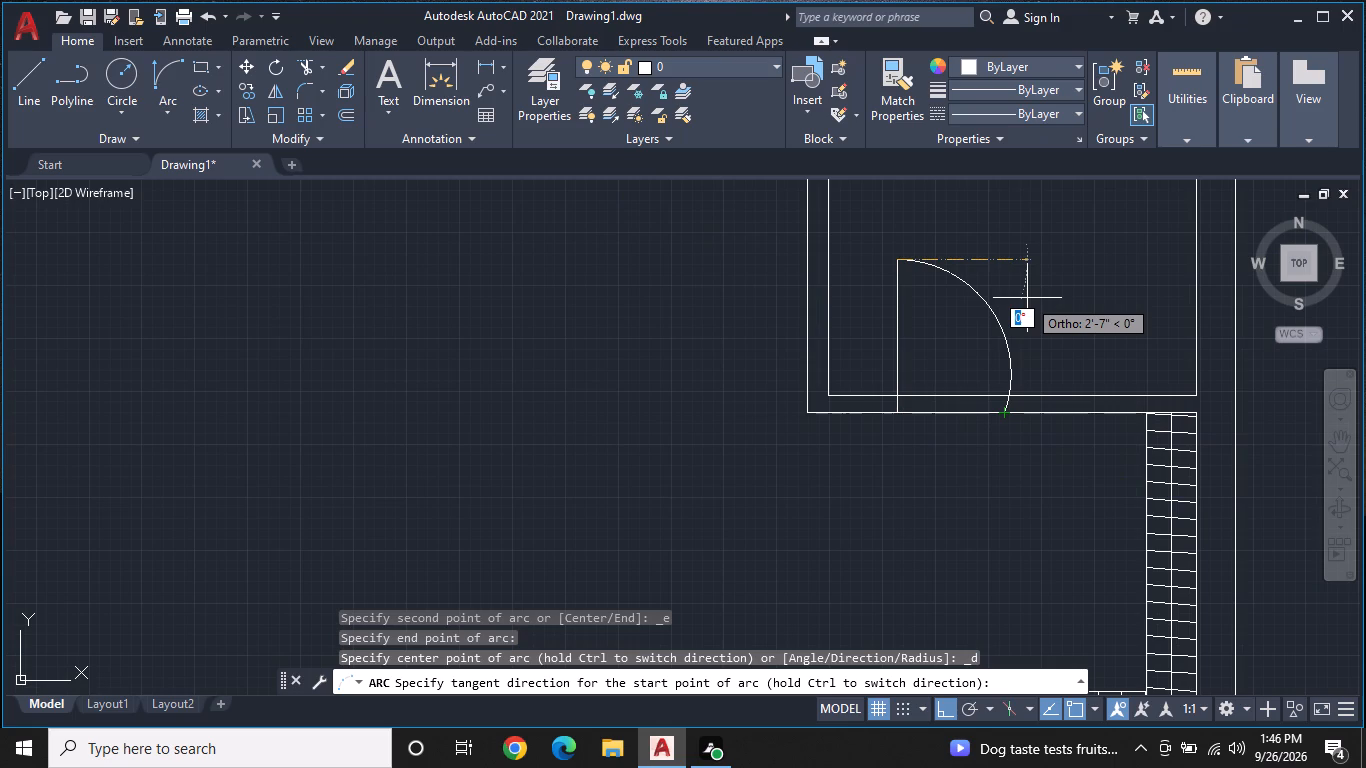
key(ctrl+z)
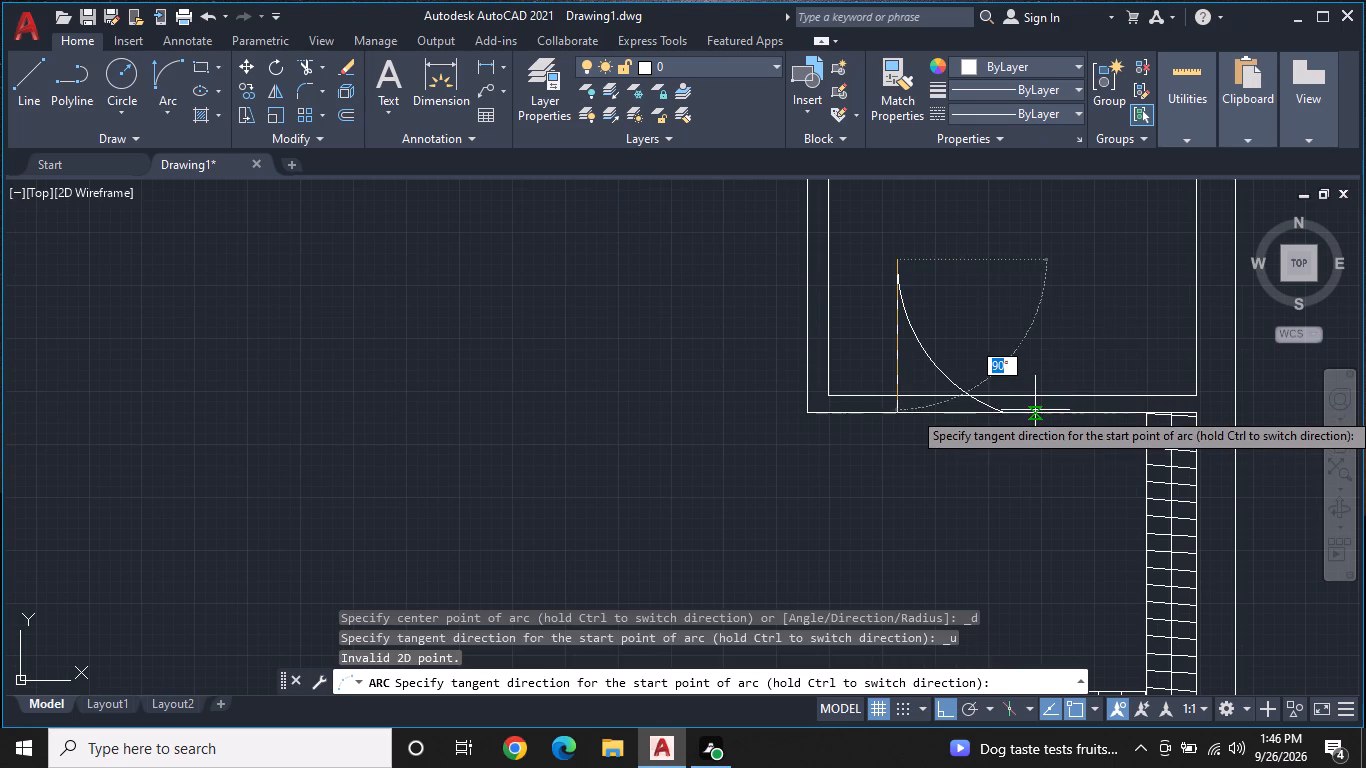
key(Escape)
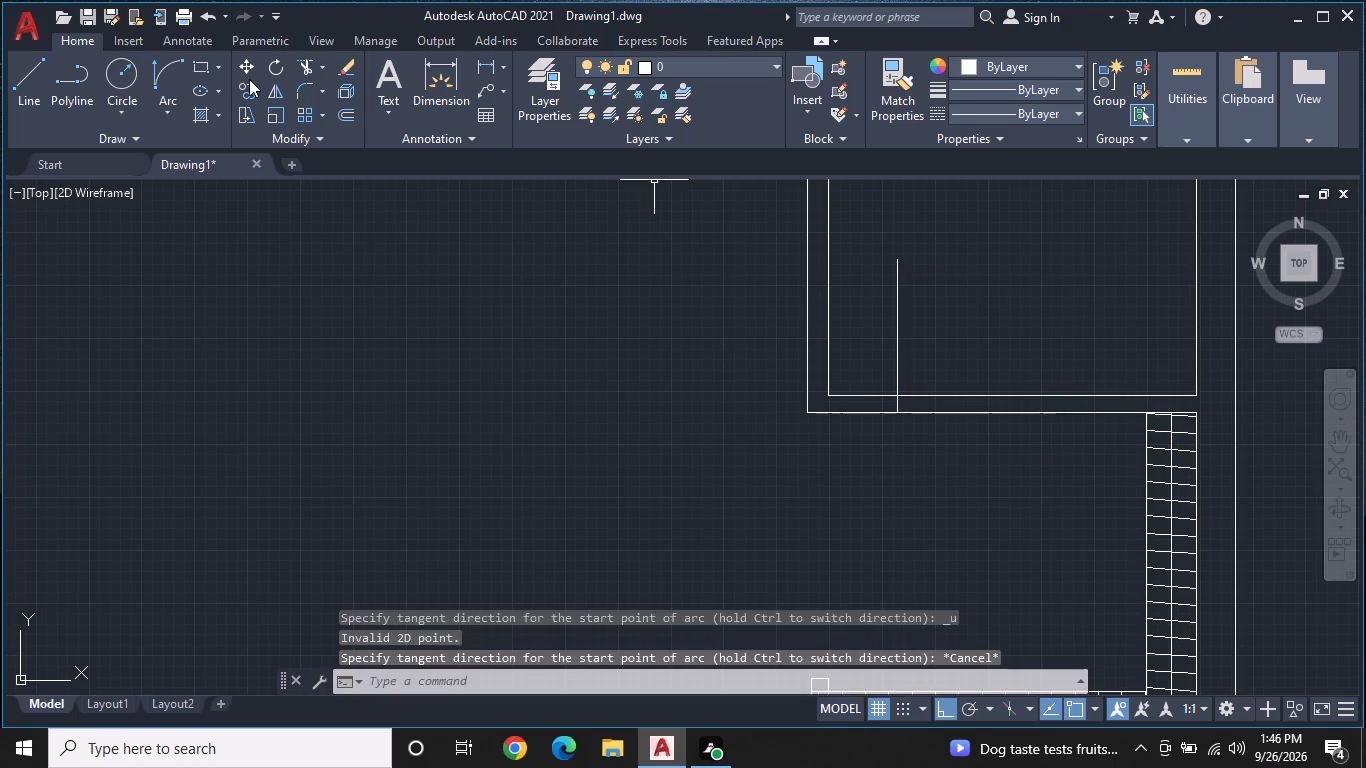
Draw the small room's door swing arc from the leaf's upper end to the far end of the 3' line, with a horizontal start tangent.
click(168, 66)
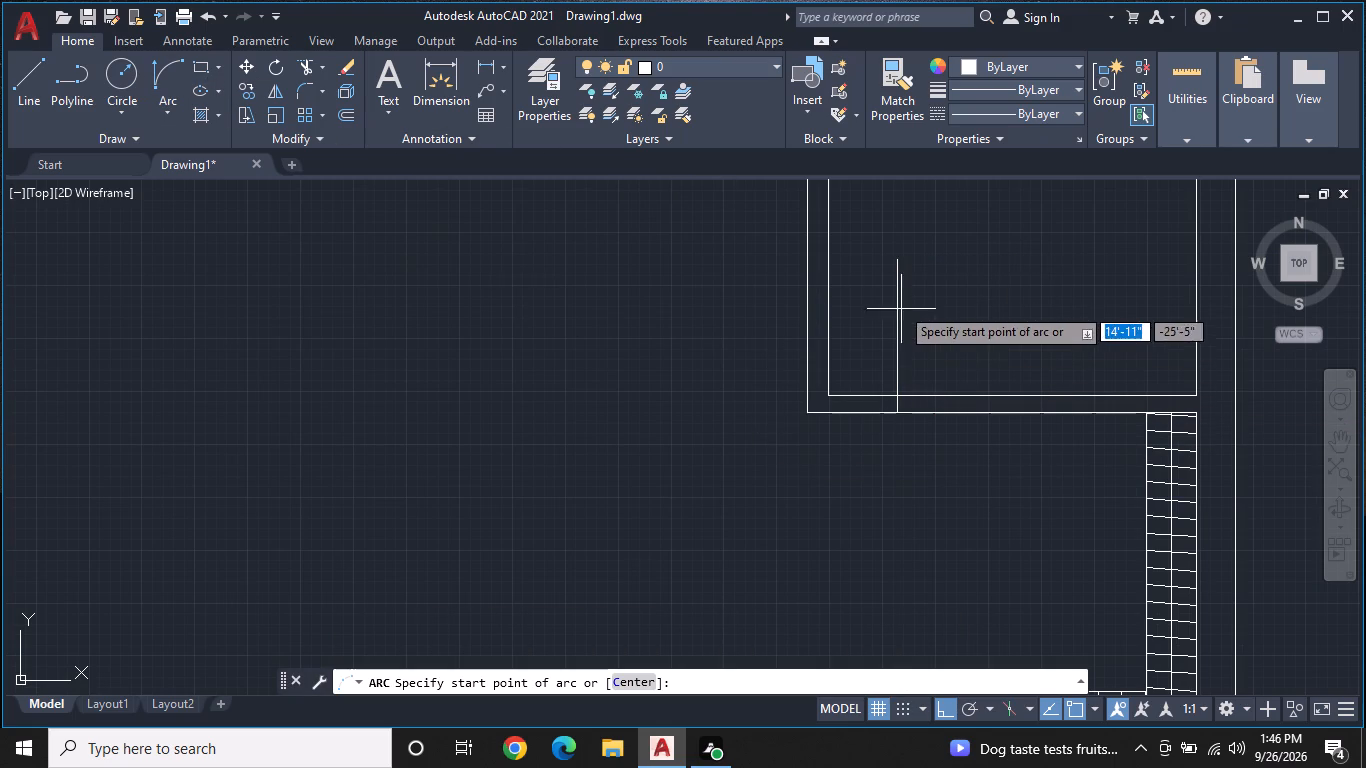
click(898, 262)
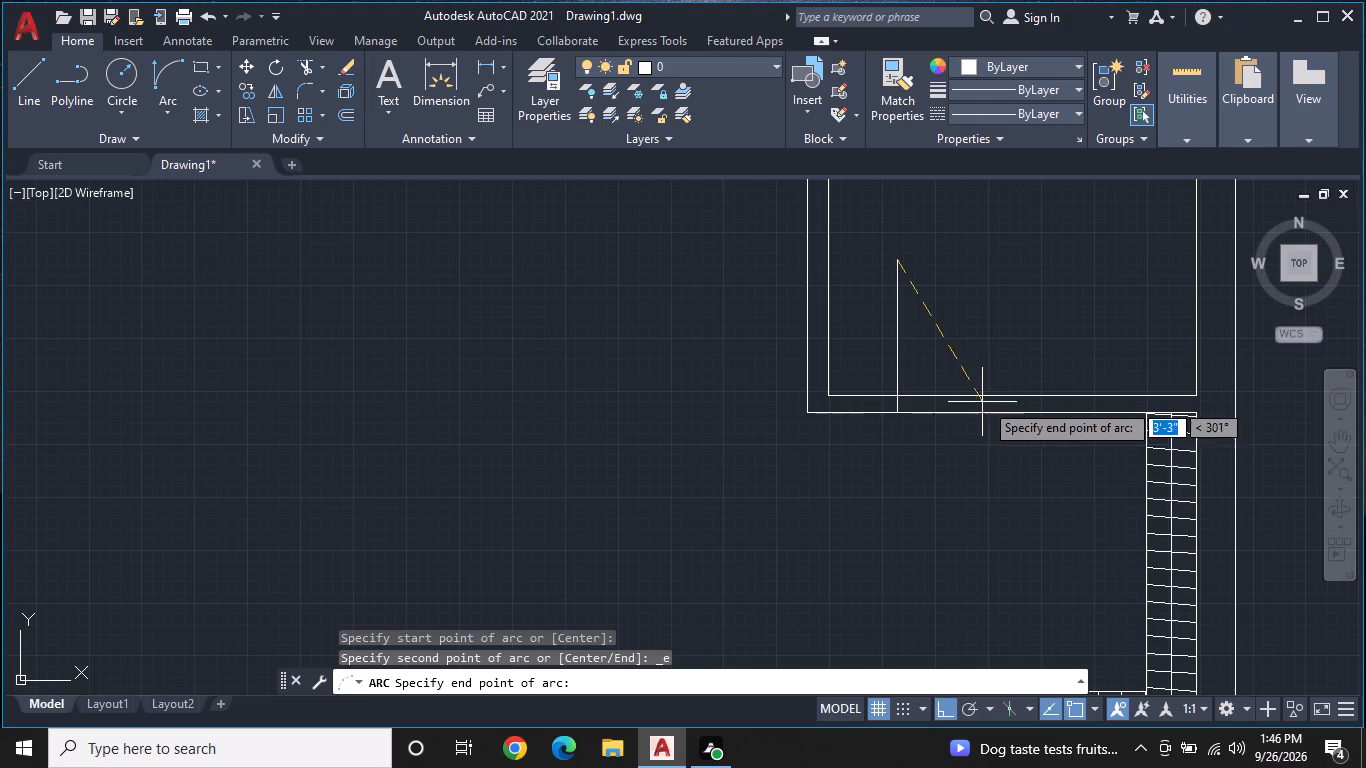
click(1048, 409)
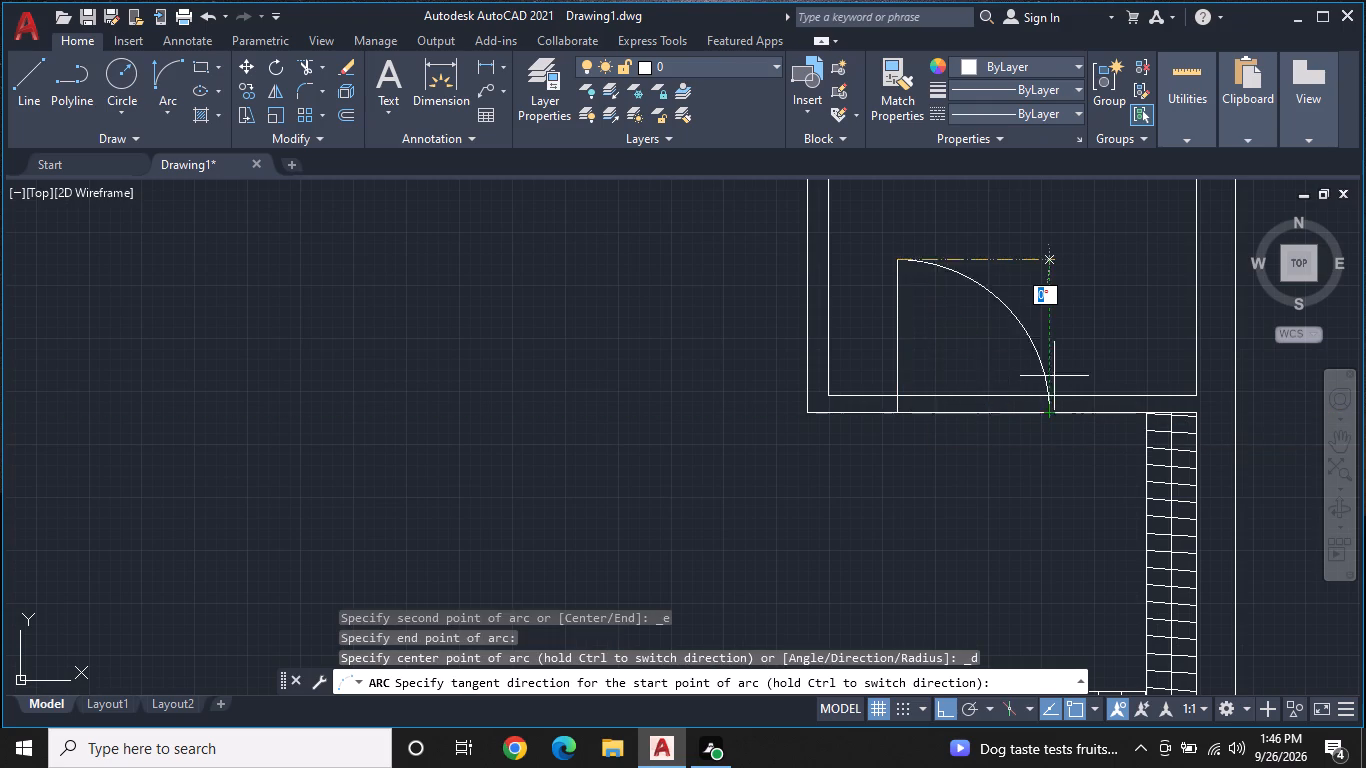
click(1067, 277)
key(Escape)
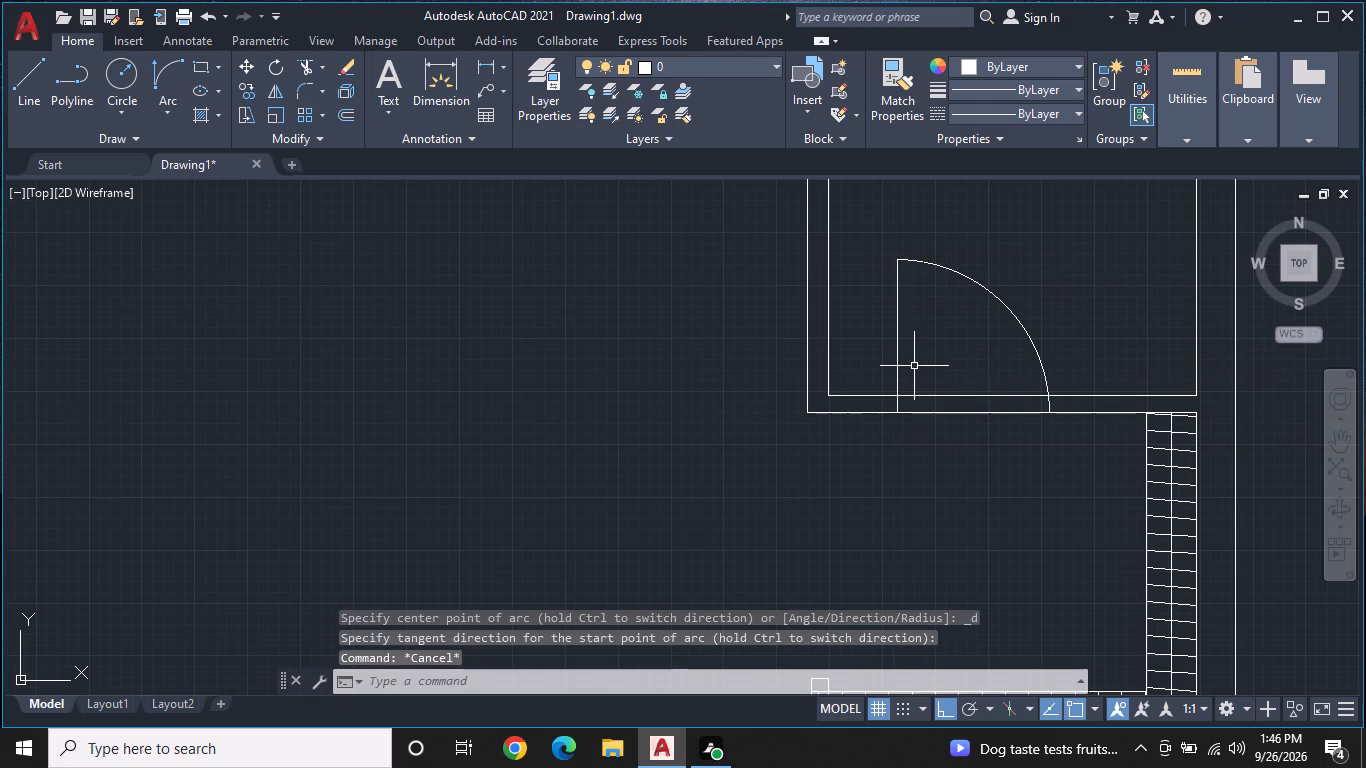
Offset the small room's door leaf line by 1" toward the door opening.
click(349, 108)
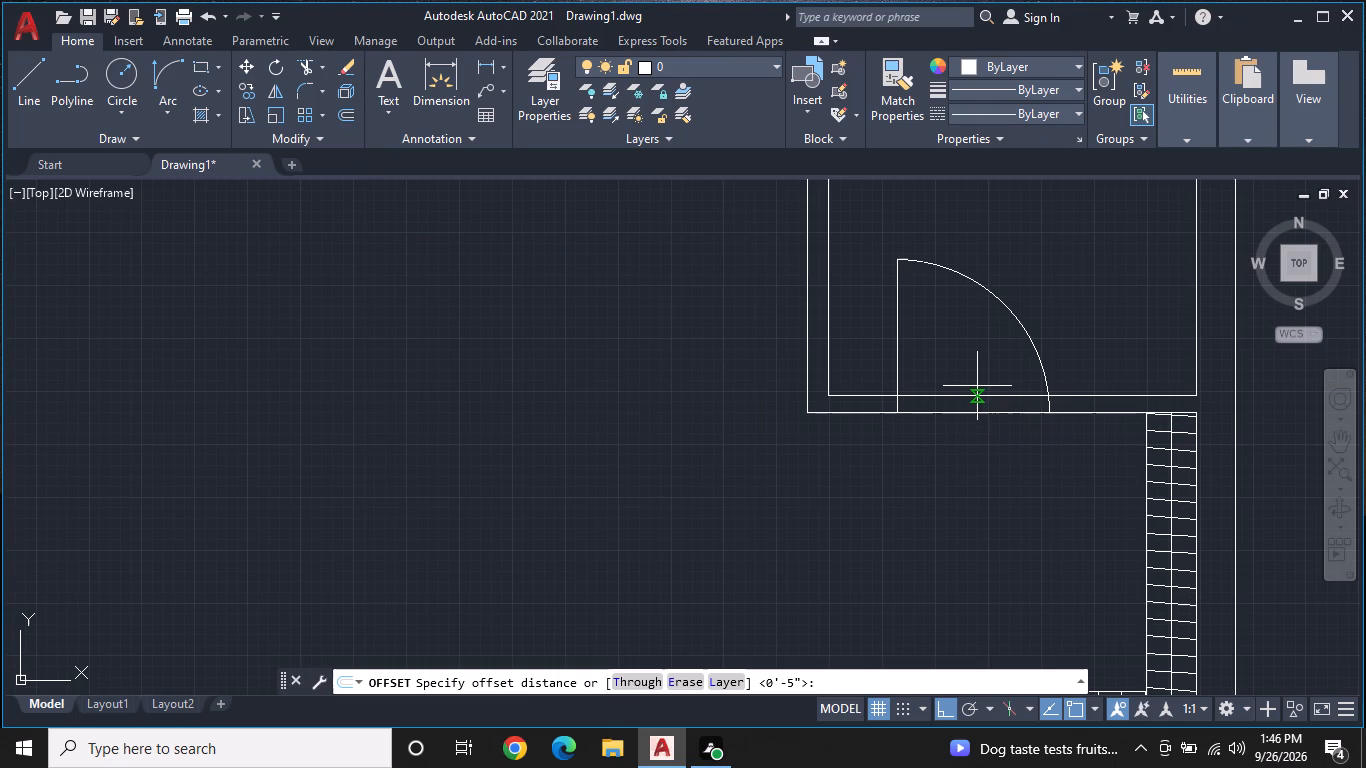
text(1")
key(Return)
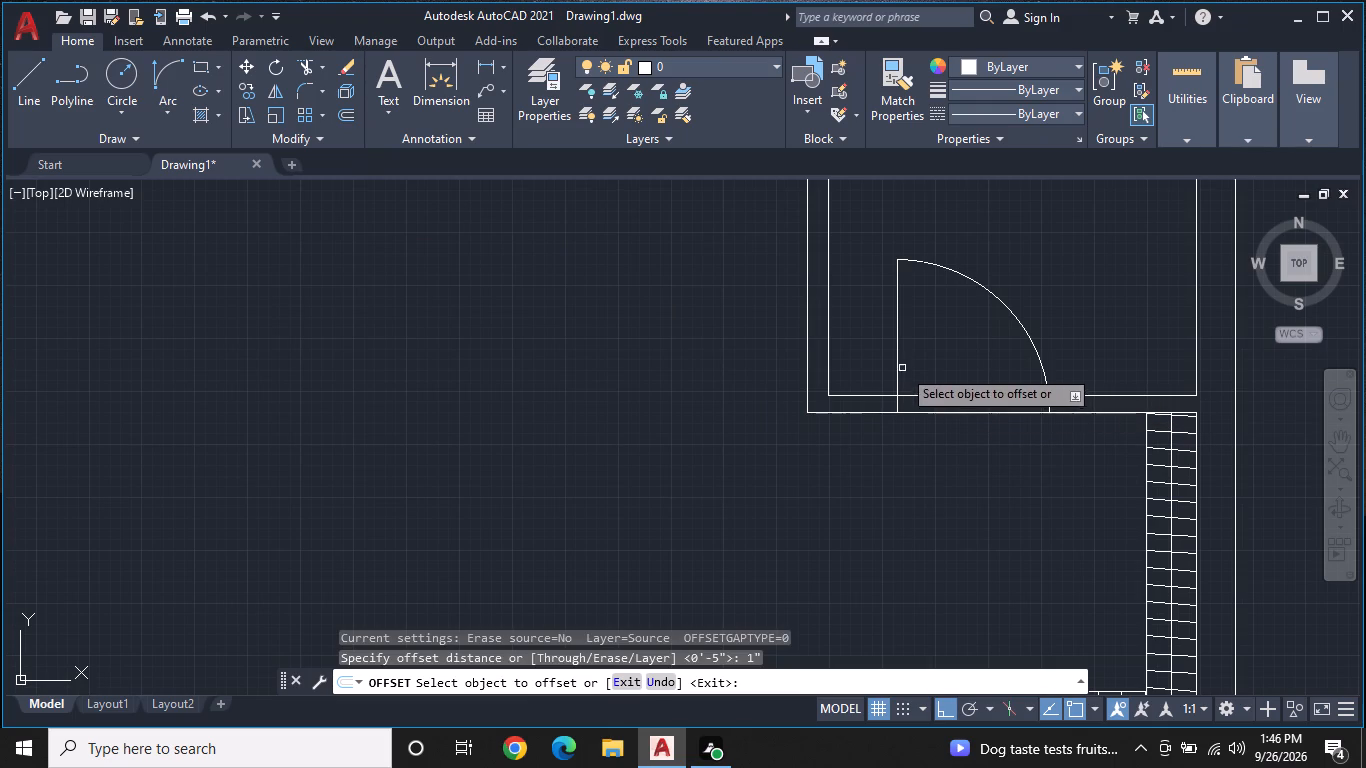
click(897, 355)
click(945, 354)
key(Escape)
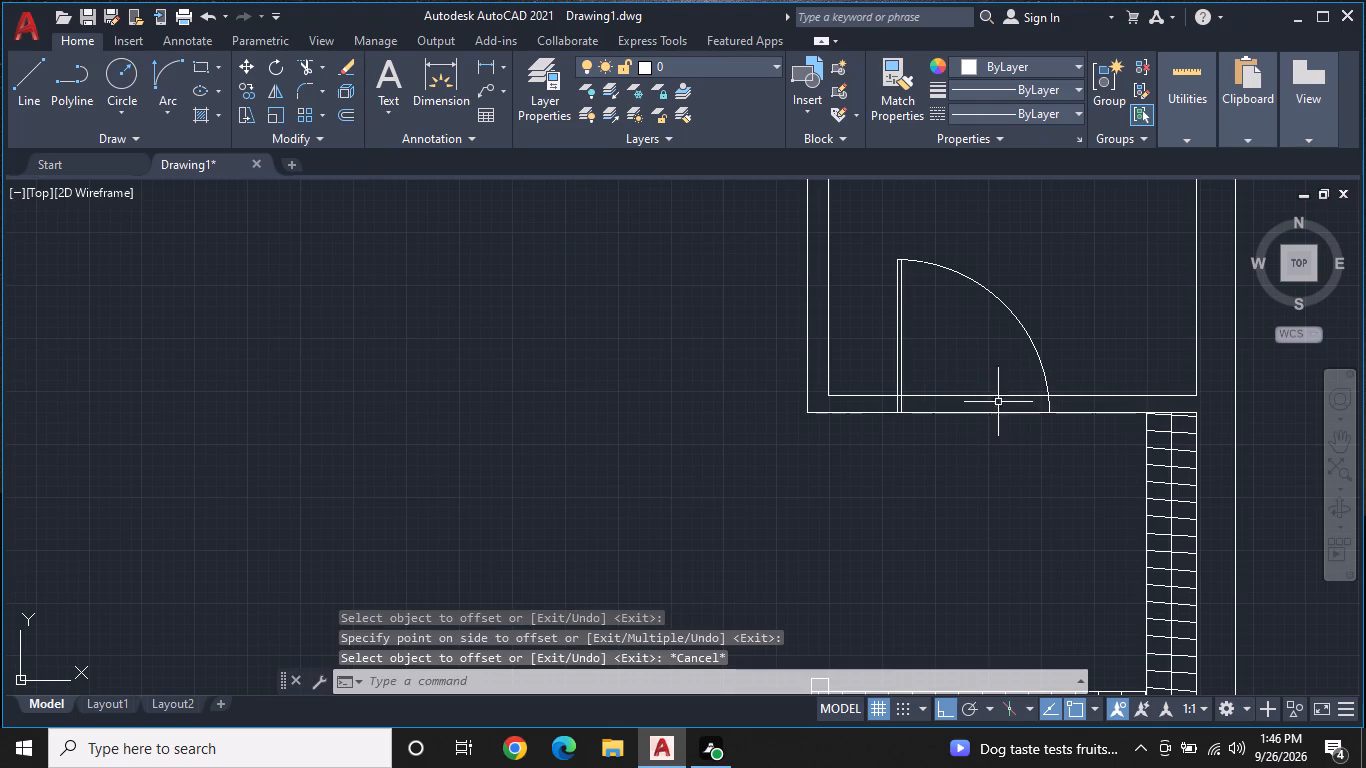
Trim the cross wall's inner line between the small room's door leaf and its swing arc.
text(TR)
key(space)
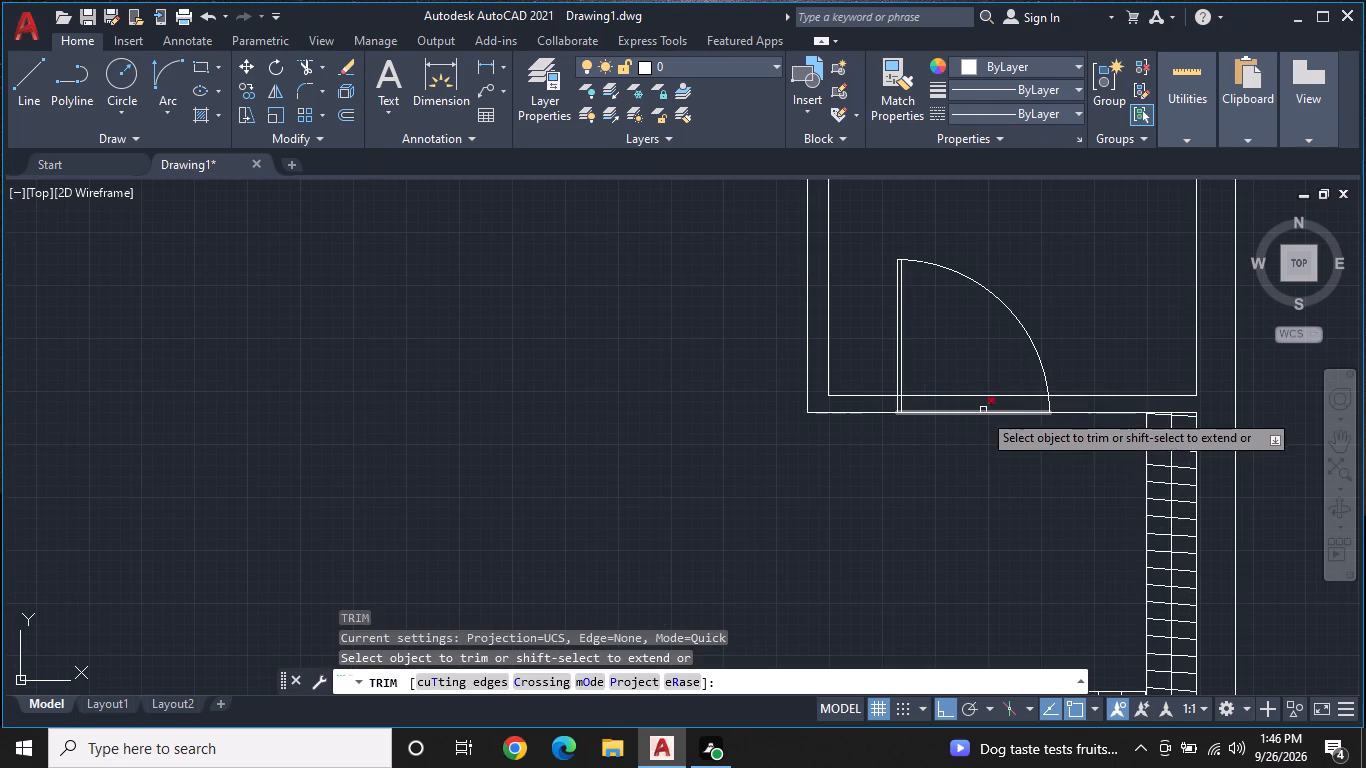
click(982, 395)
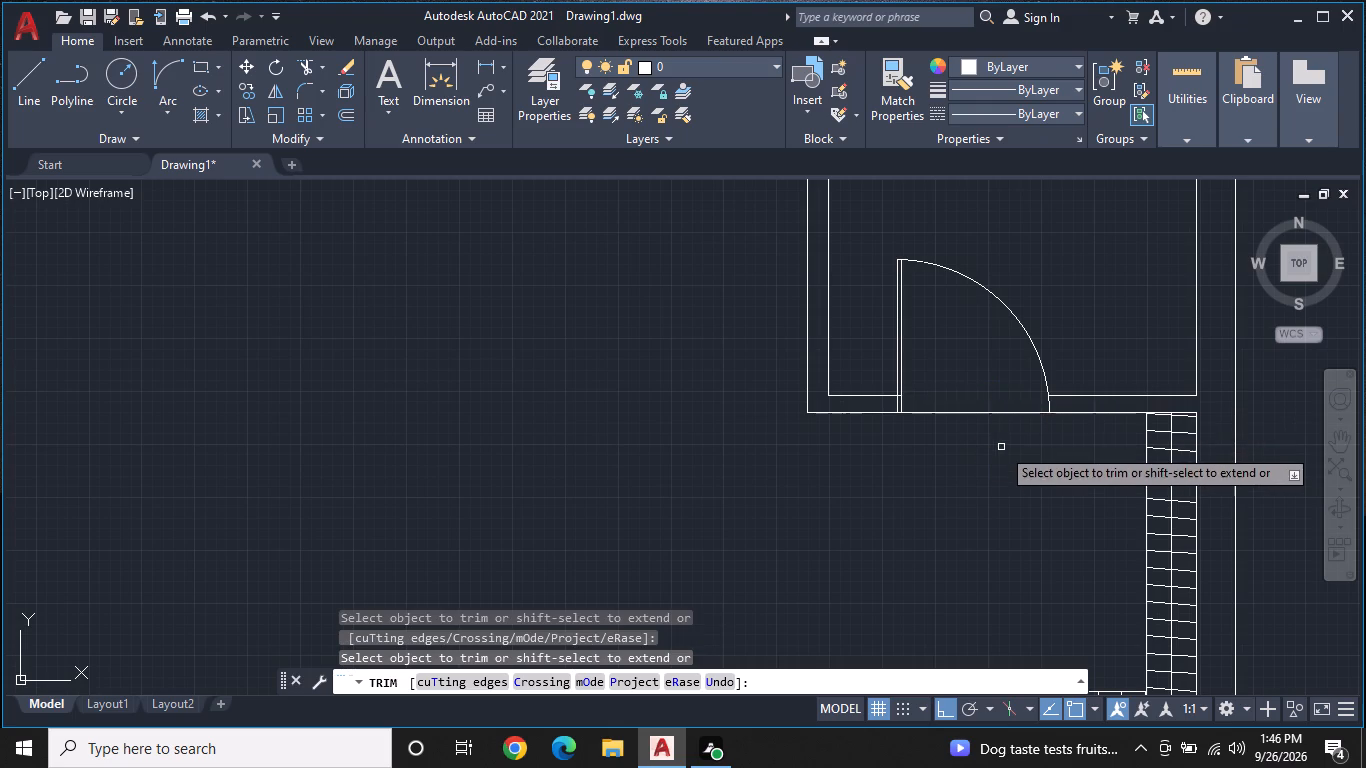
middle_drag(1004, 478, 1004, 541)
middle_drag(999, 527, 999, 507)
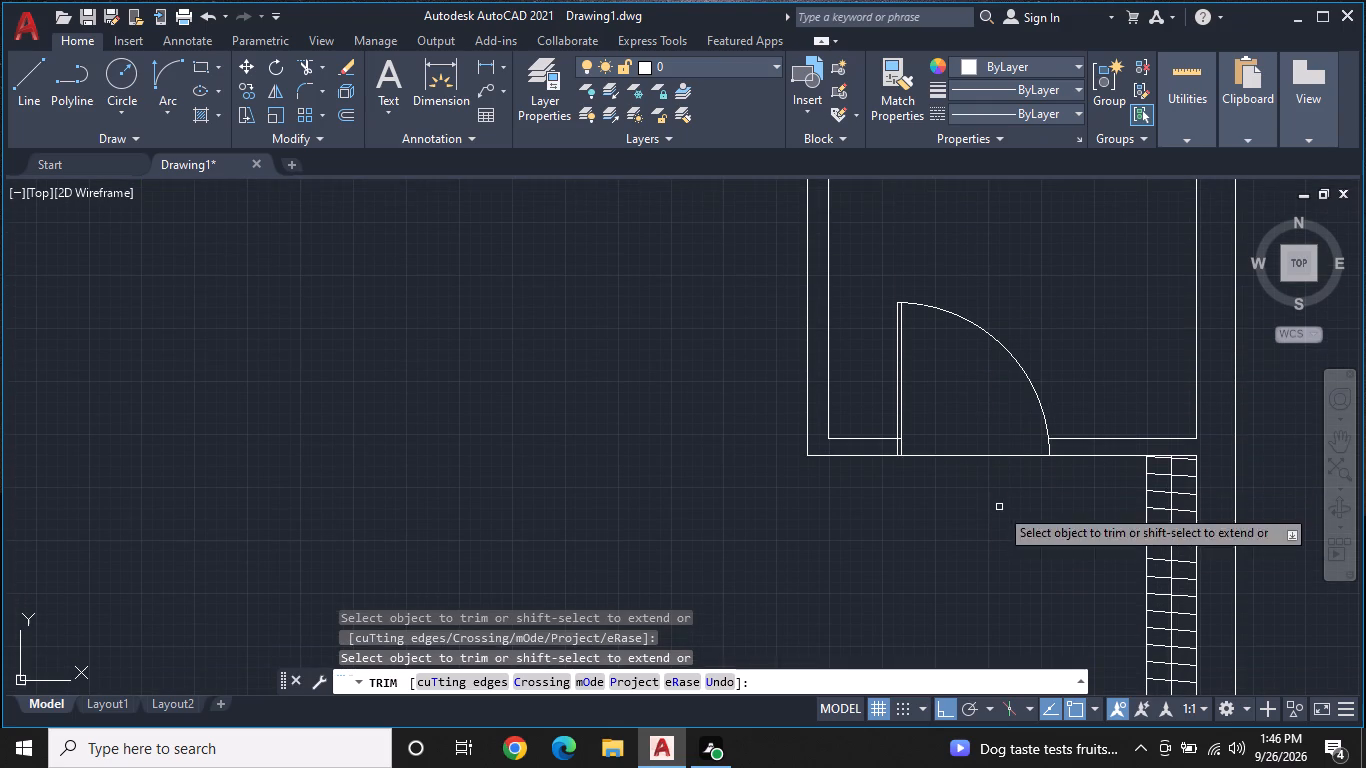
key(Escape)
Examine the walls, partitions and doors of the plan from the small room up to the topmost room.
middle_drag(1029, 309, 1011, 370)
scroll(1001, 379, down, 1)
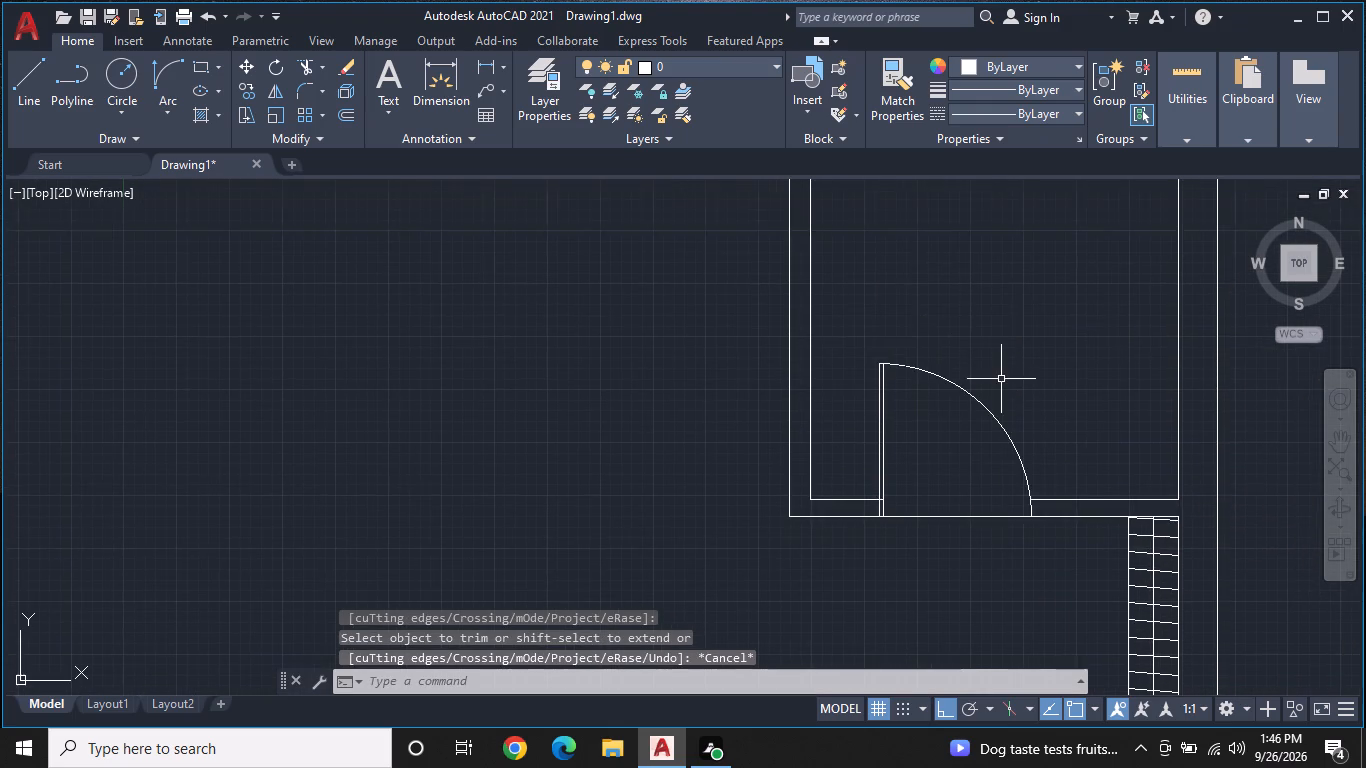
middle_drag(1069, 302, 1011, 371)
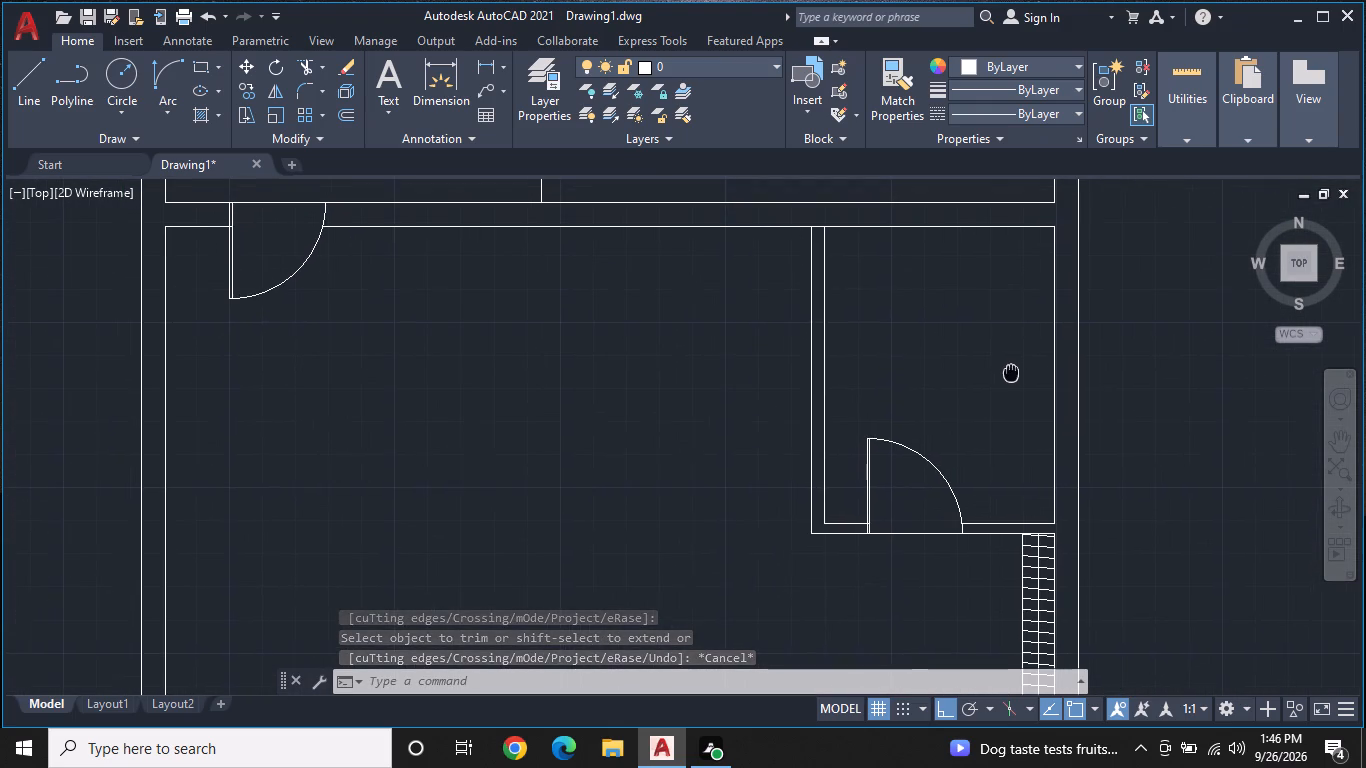
key(Escape)
click(132, 46)
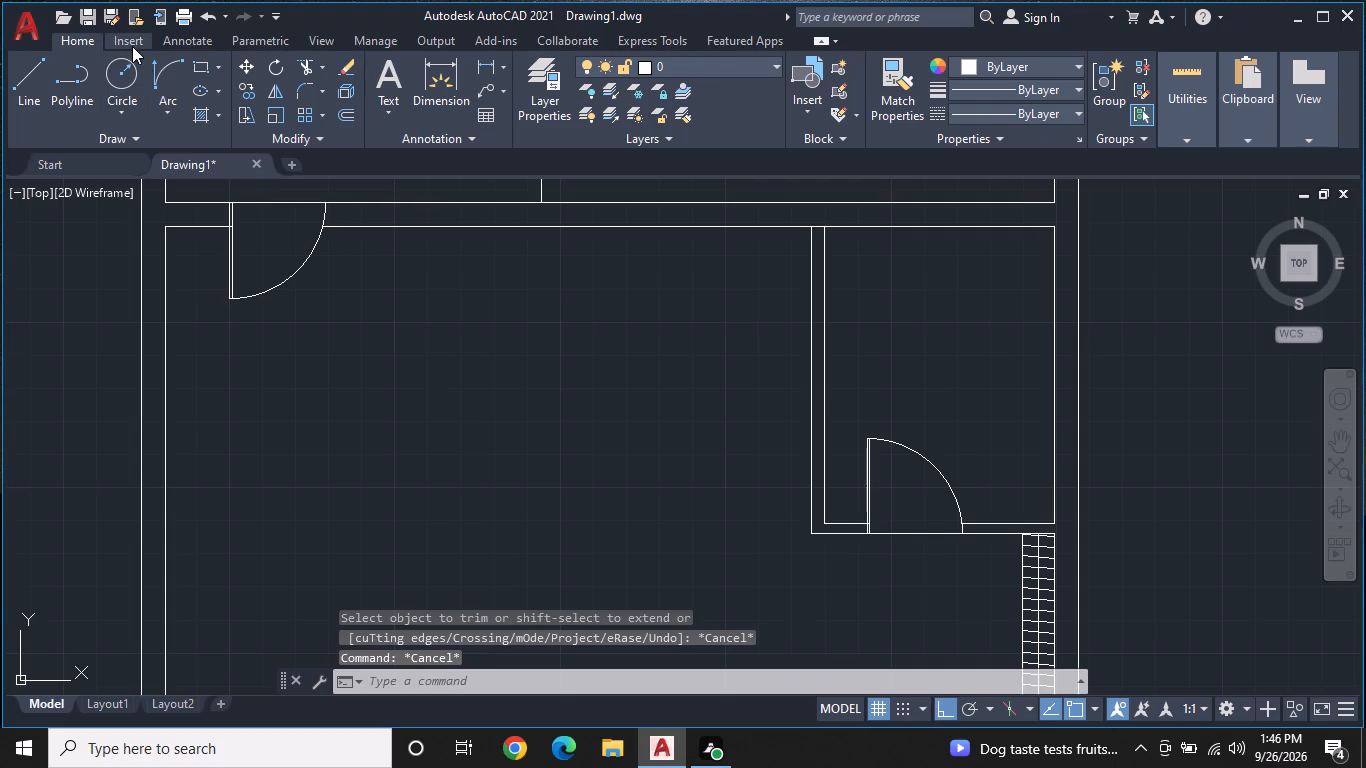
key(Escape)
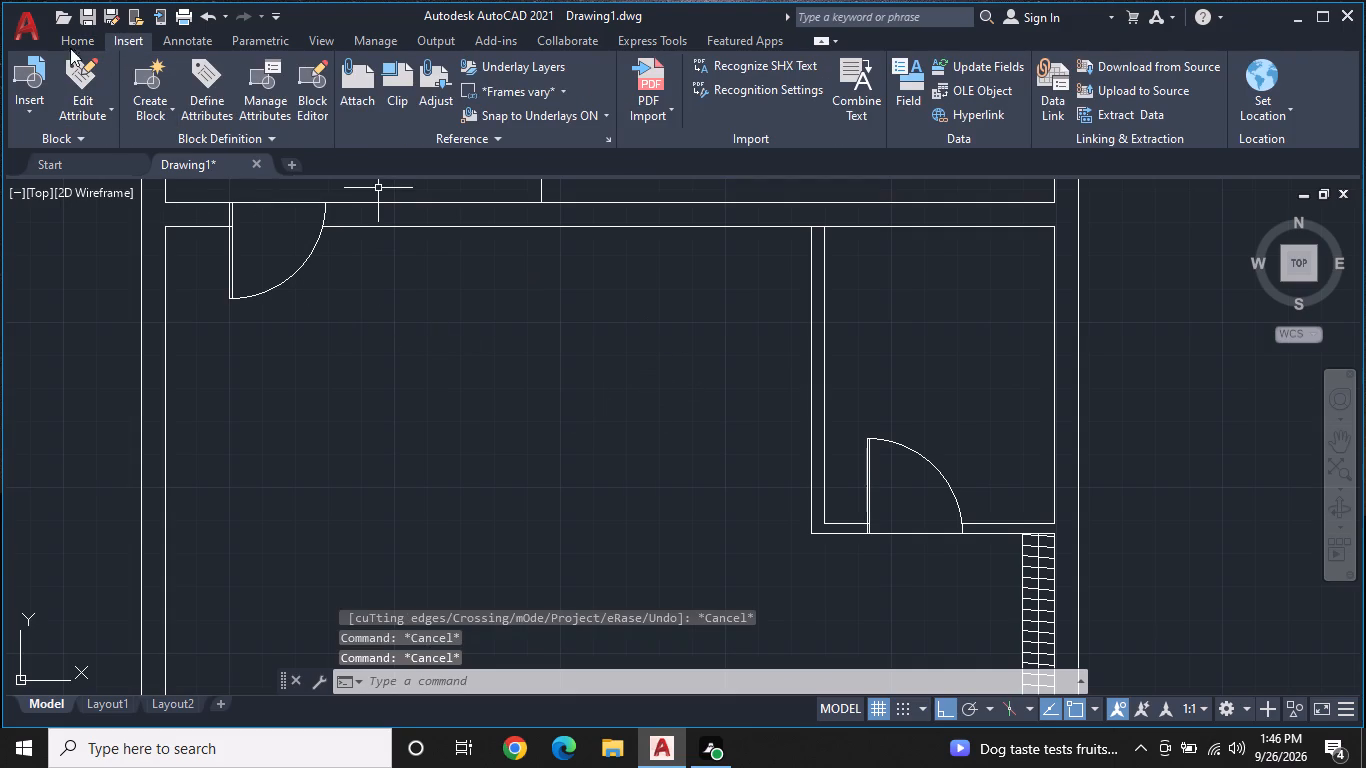
click(60, 44)
middle_drag(781, 375, 822, 459)
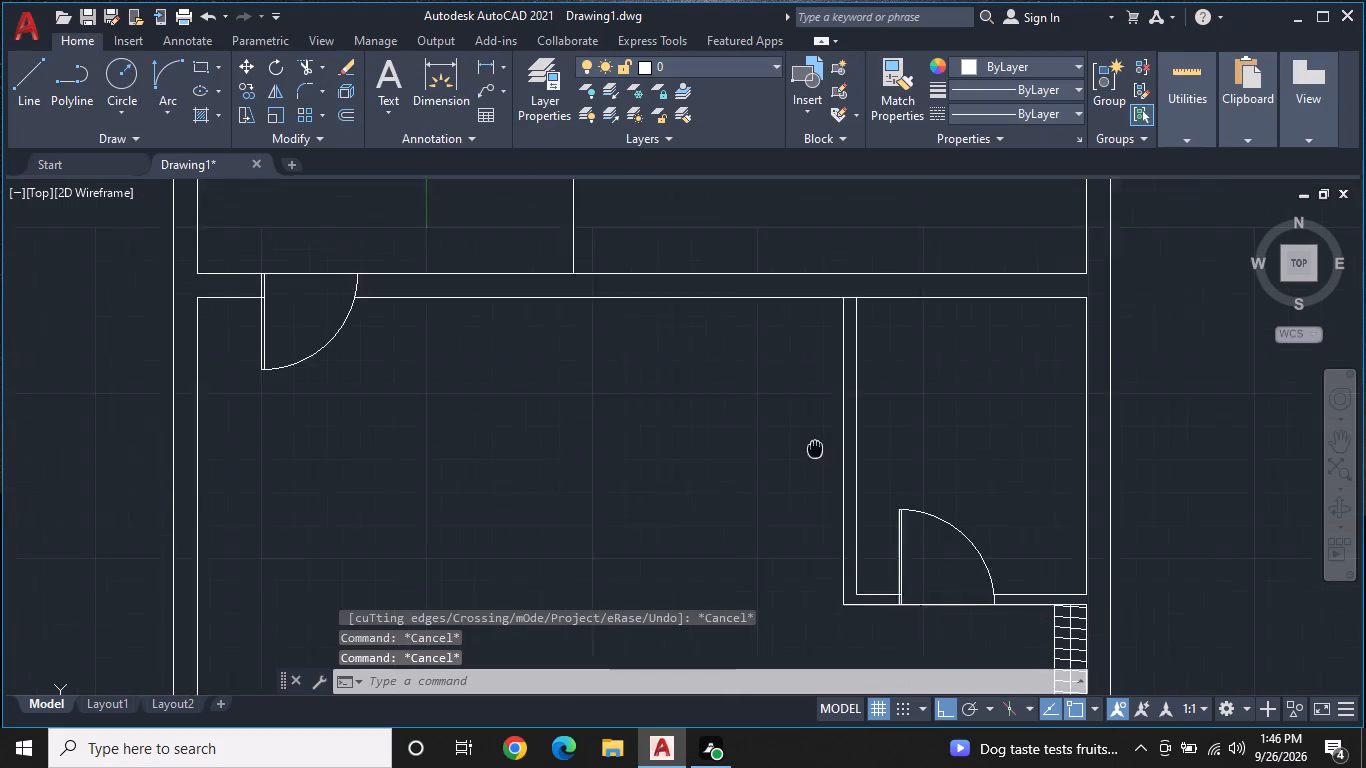
middle_drag(822, 459, 839, 486)
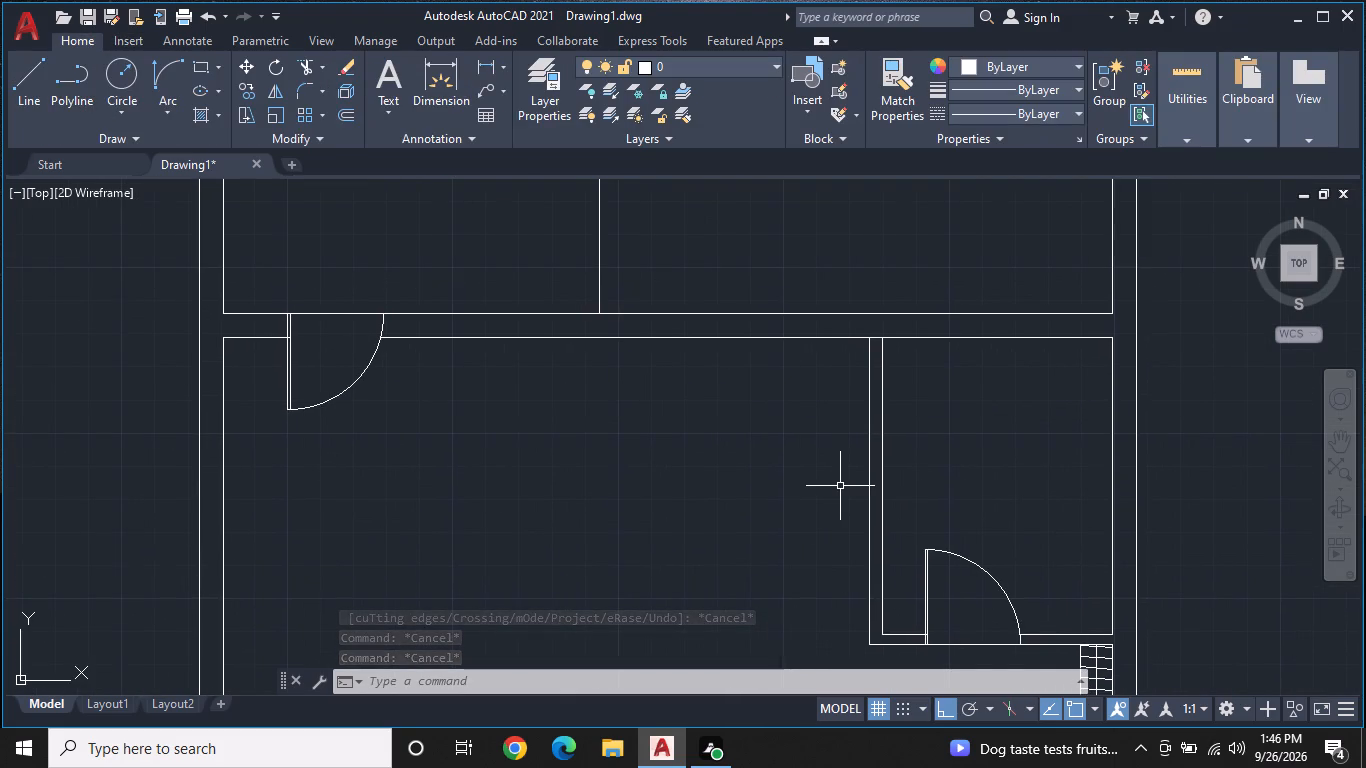
middle_drag(837, 461, 838, 543)
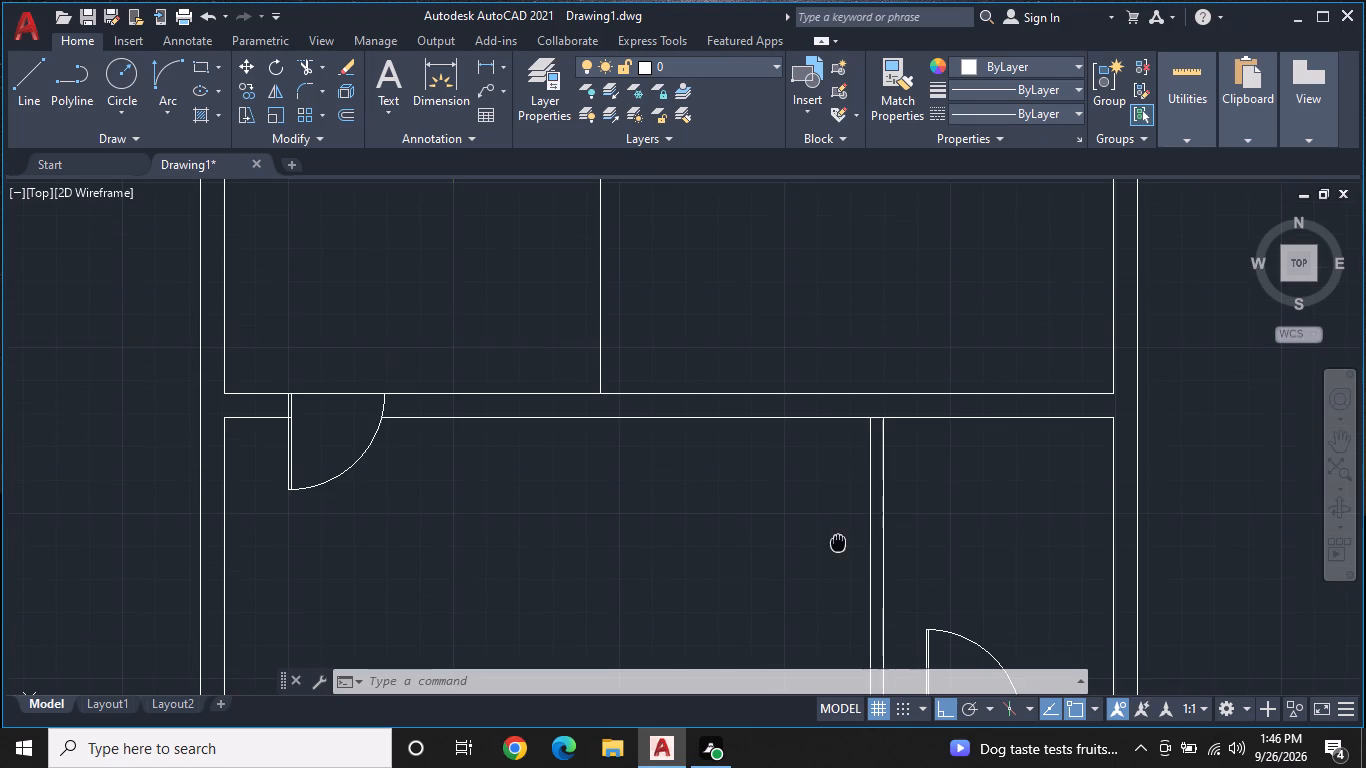
middle_drag(838, 543, 838, 542)
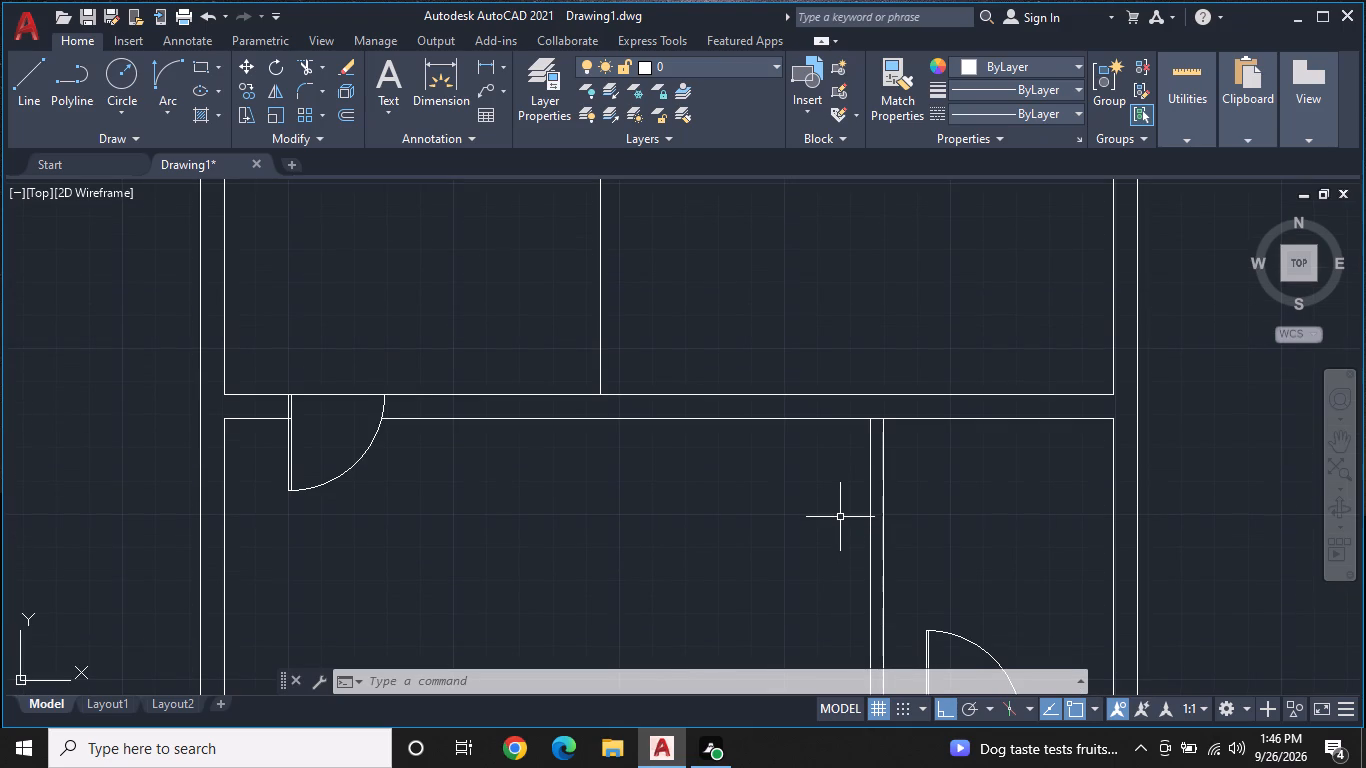
middle_drag(766, 337, 771, 499)
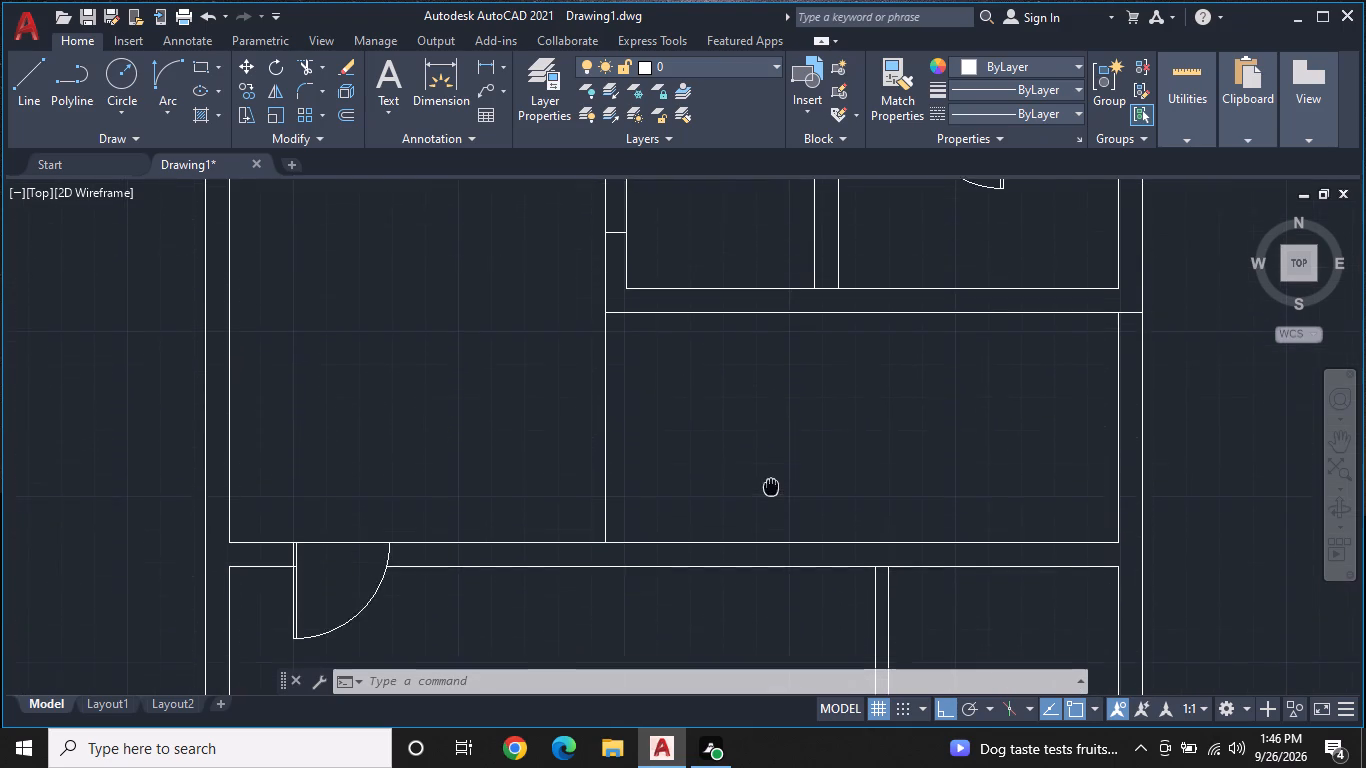
middle_drag(771, 499, 771, 504)
scroll(770, 427, down, 1)
middle_drag(770, 427, 765, 575)
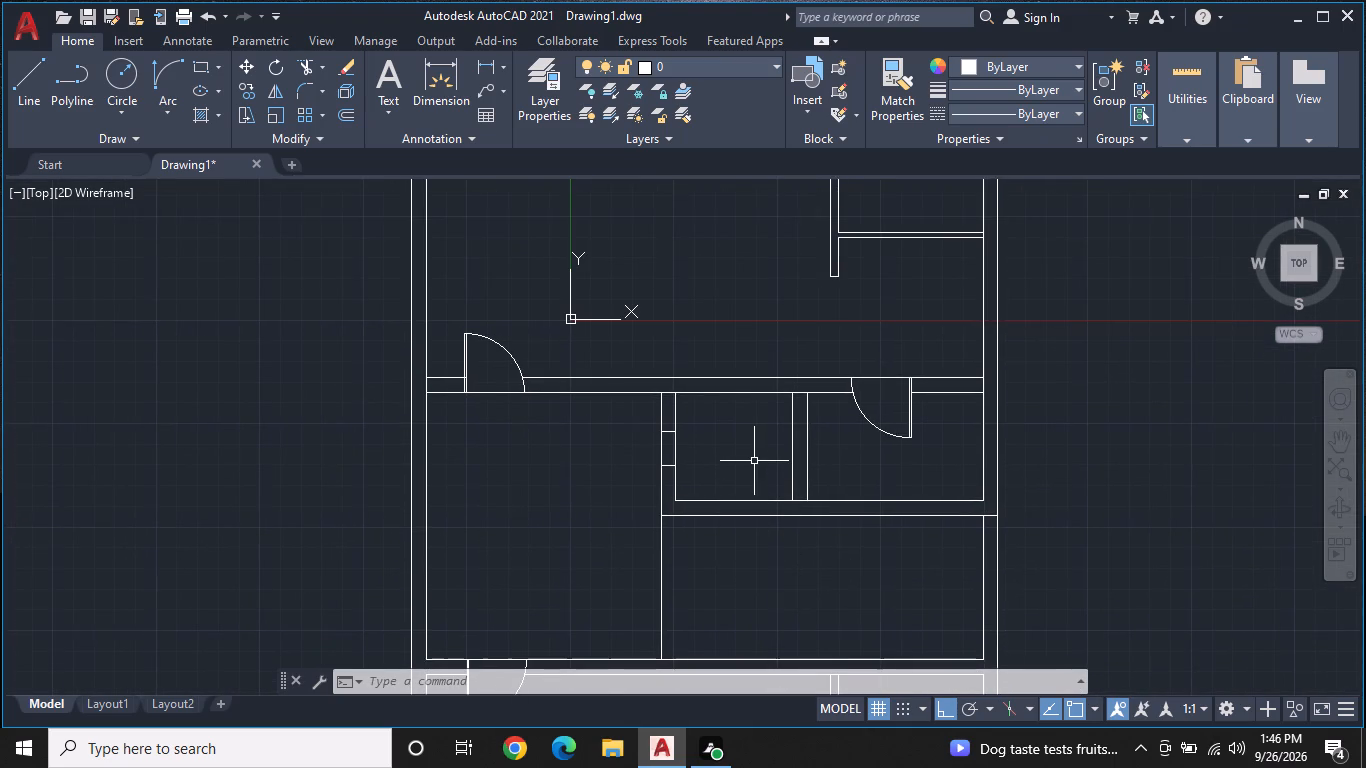
scroll(754, 460, up, 1)
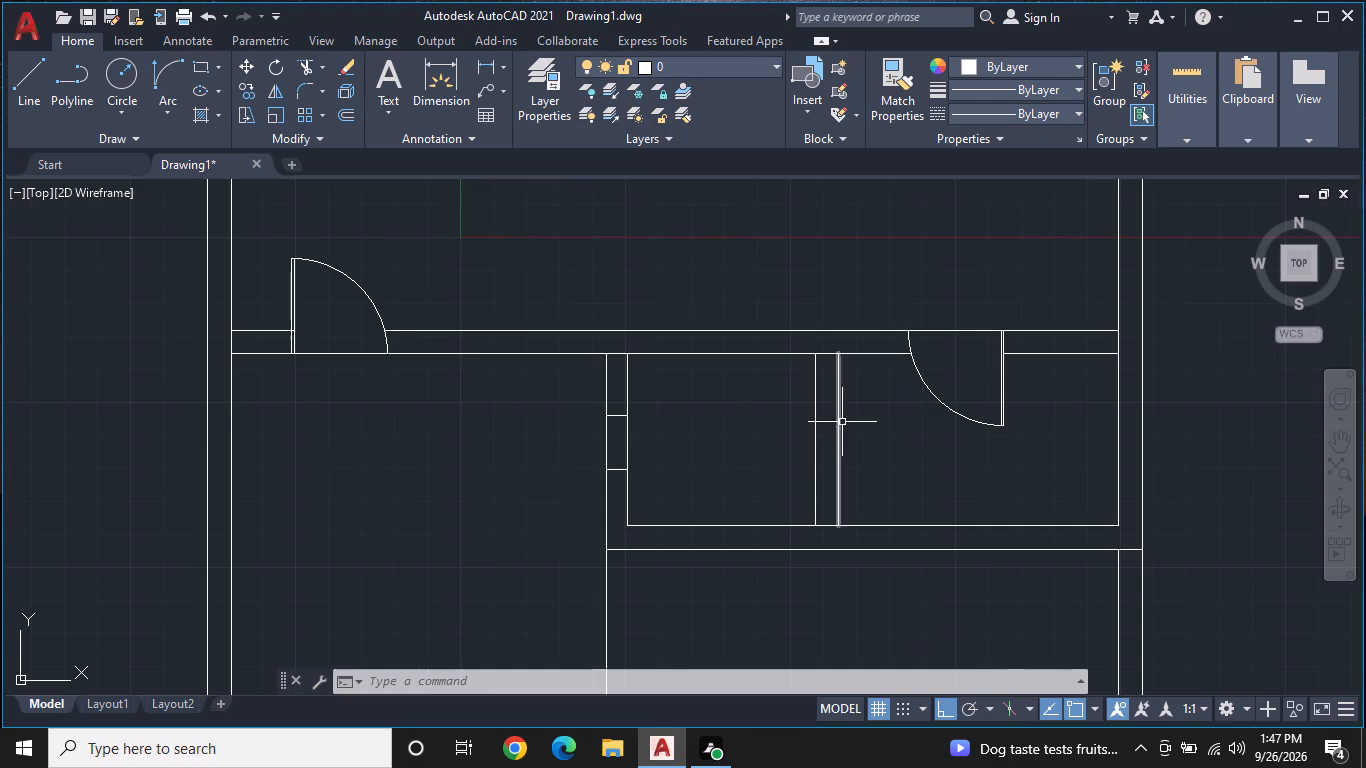
middle_drag(859, 451, 898, 597)
scroll(873, 468, down, 1)
middle_drag(878, 404, 861, 503)
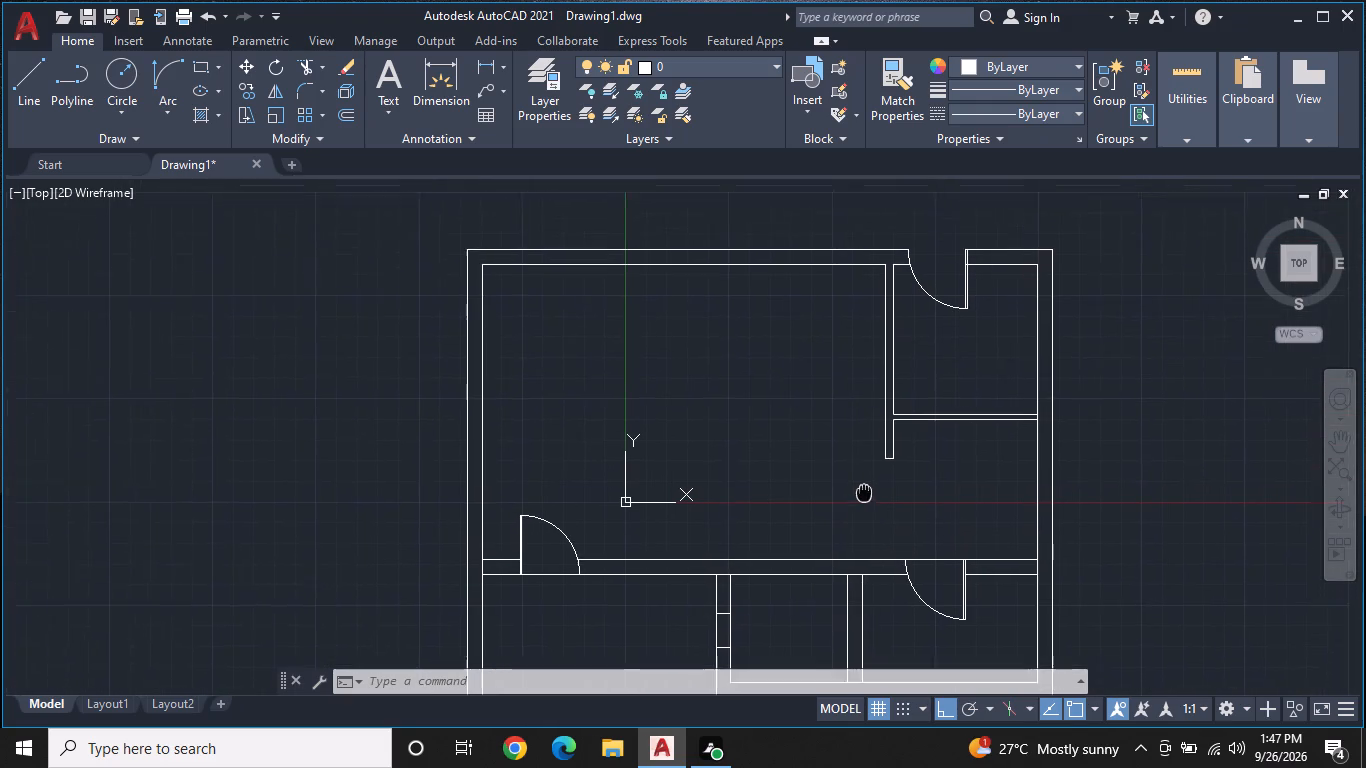
middle_drag(861, 503, 857, 520)
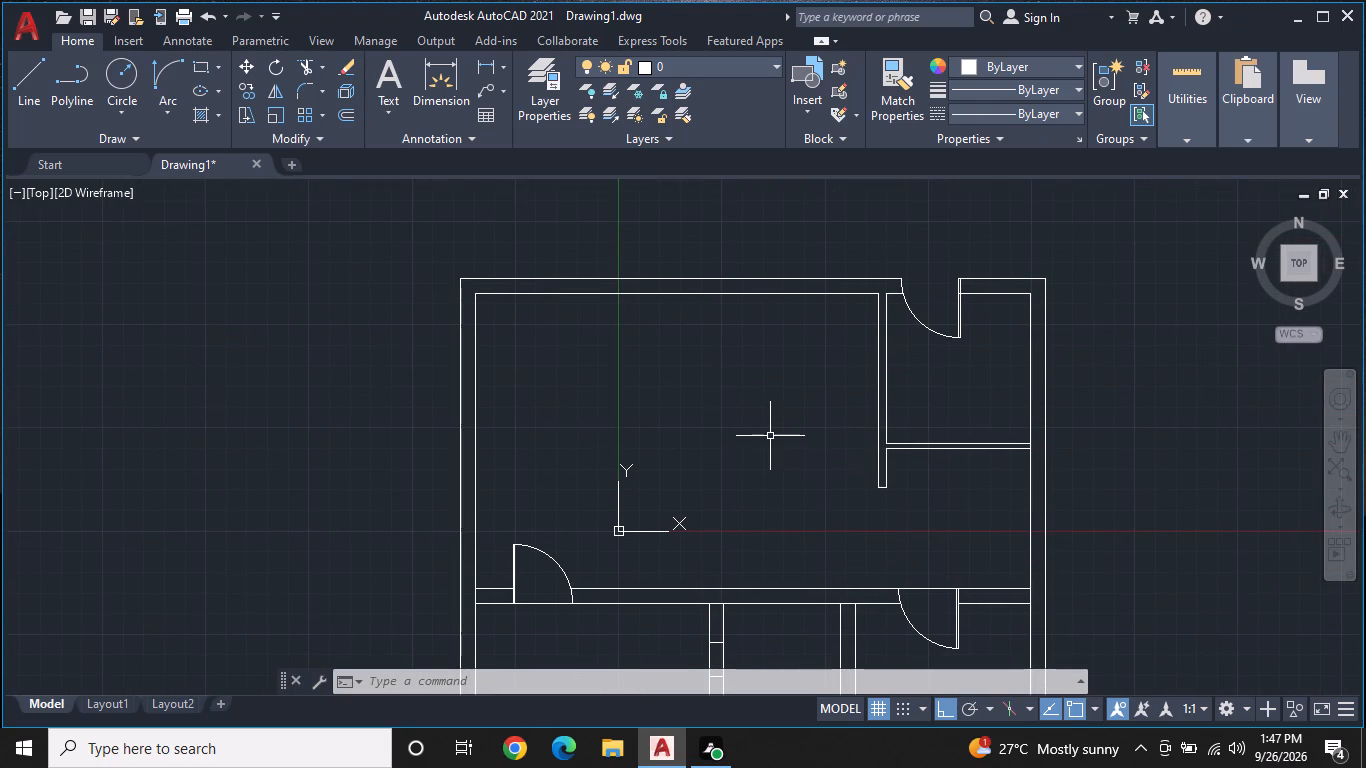
middle_drag(770, 436, 815, 434)
scroll(815, 434, up, 1)
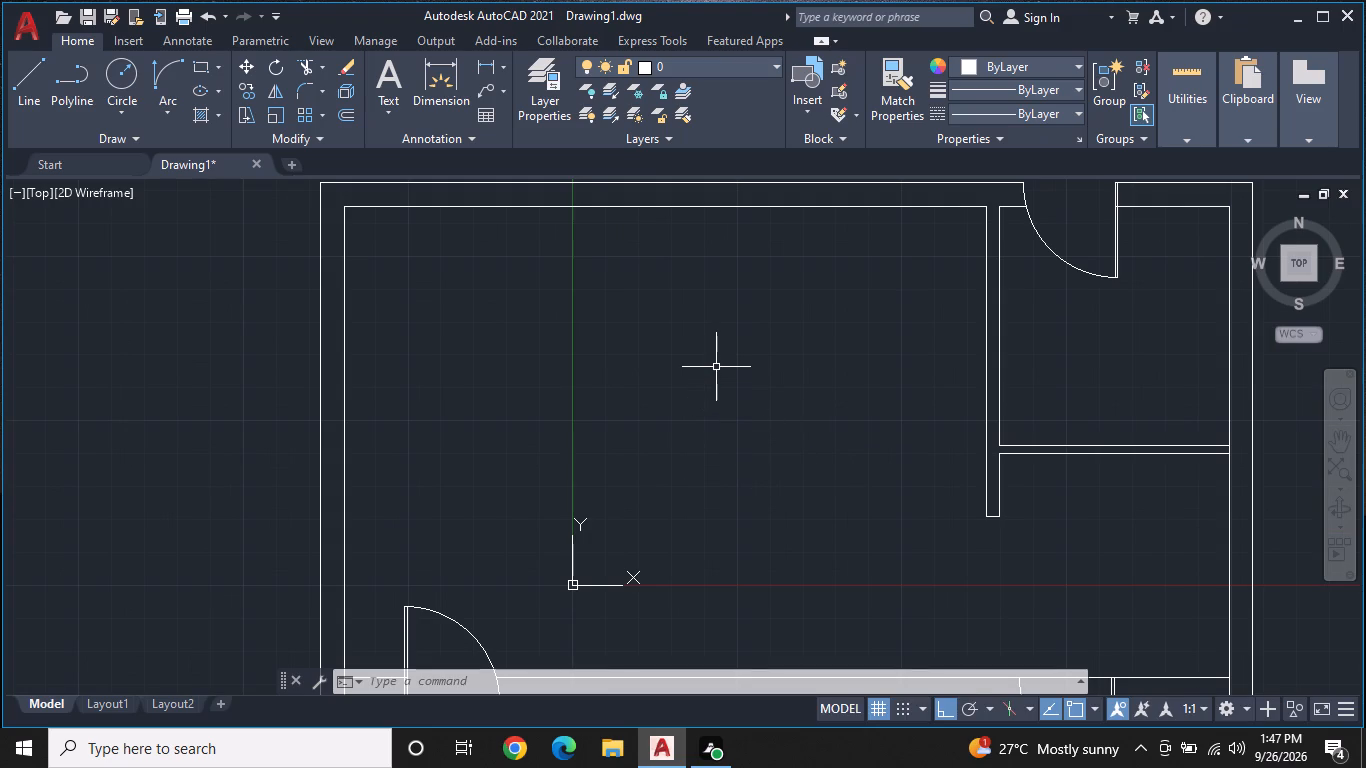
middle_drag(670, 387, 779, 366)
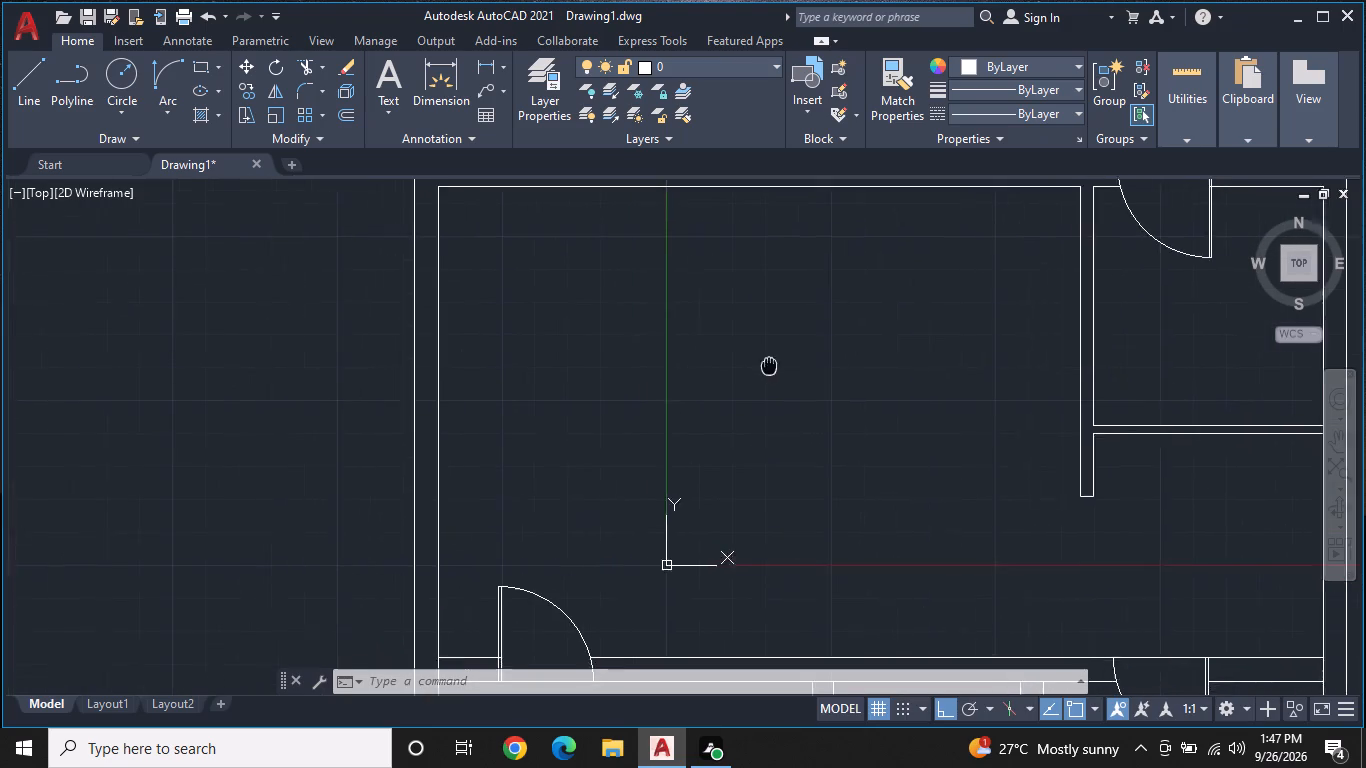
middle_drag(779, 366, 783, 366)
scroll(780, 367, down, 1)
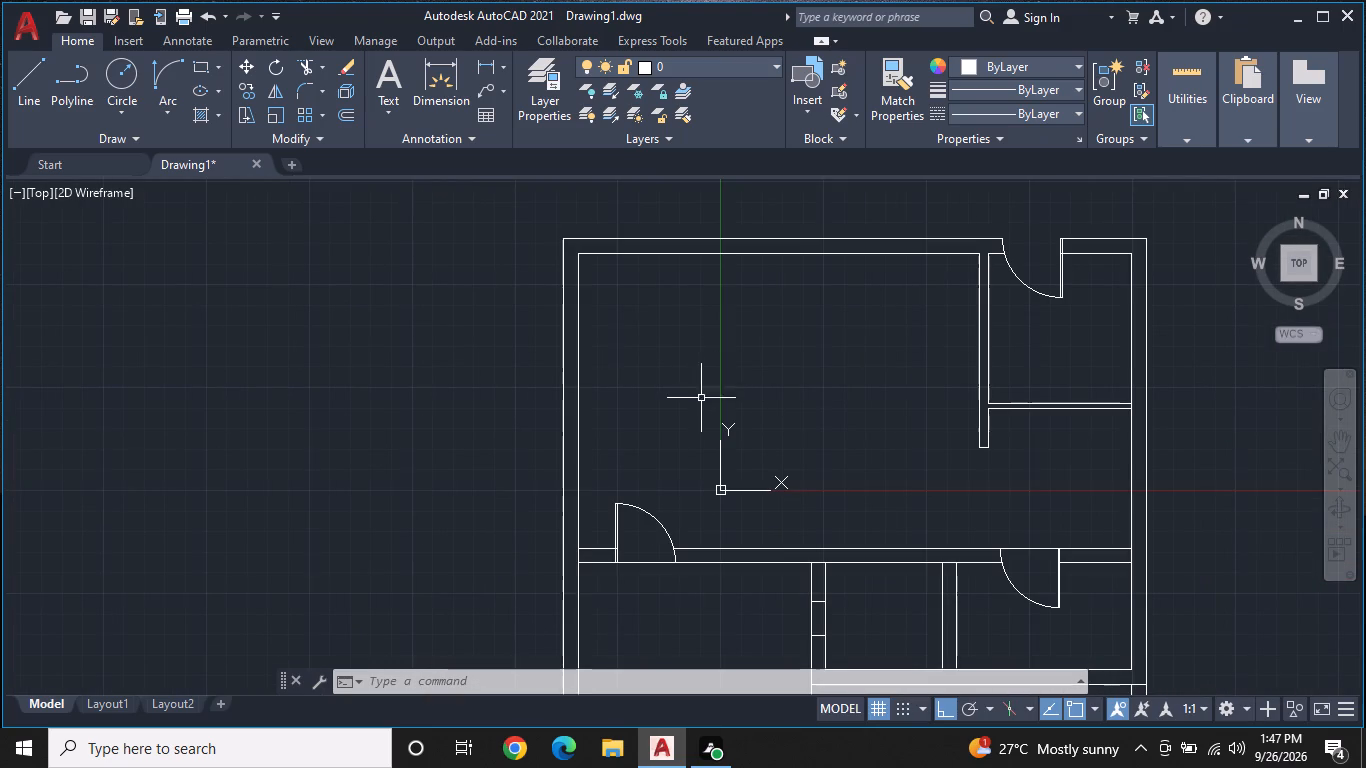
middle_drag(693, 413, 893, 439)
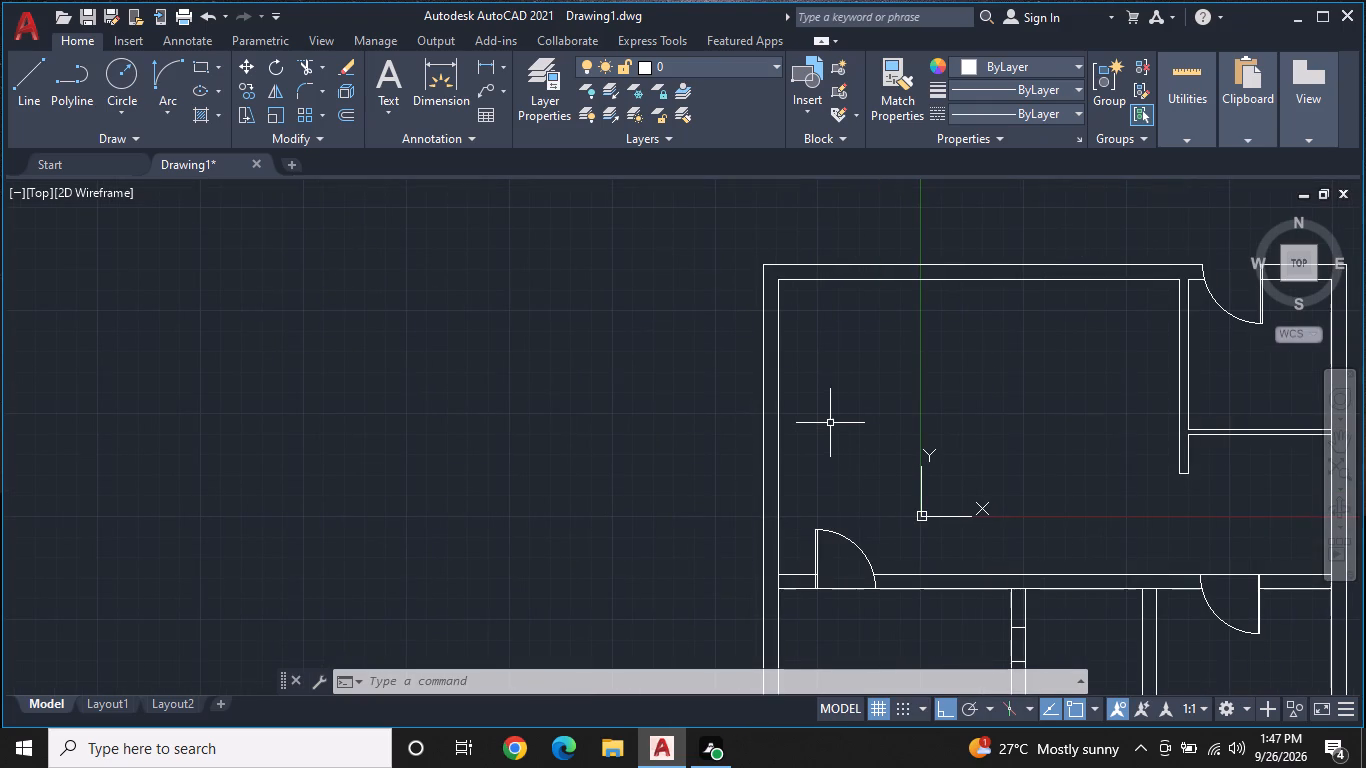
Draw a 9" line straight across the left outer wall of the topmost room, slightly above the room's mid-height.
text(L)
key(space)
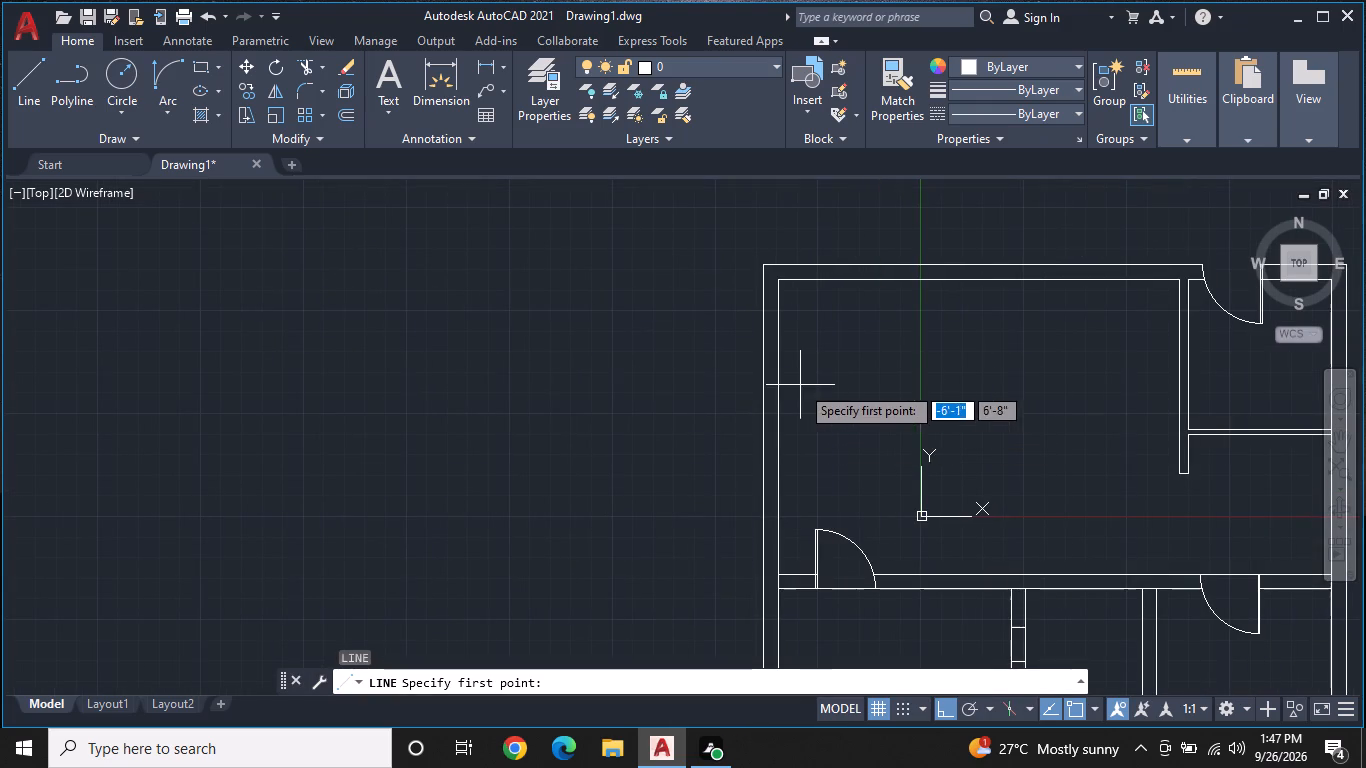
middle_drag(800, 385, 867, 387)
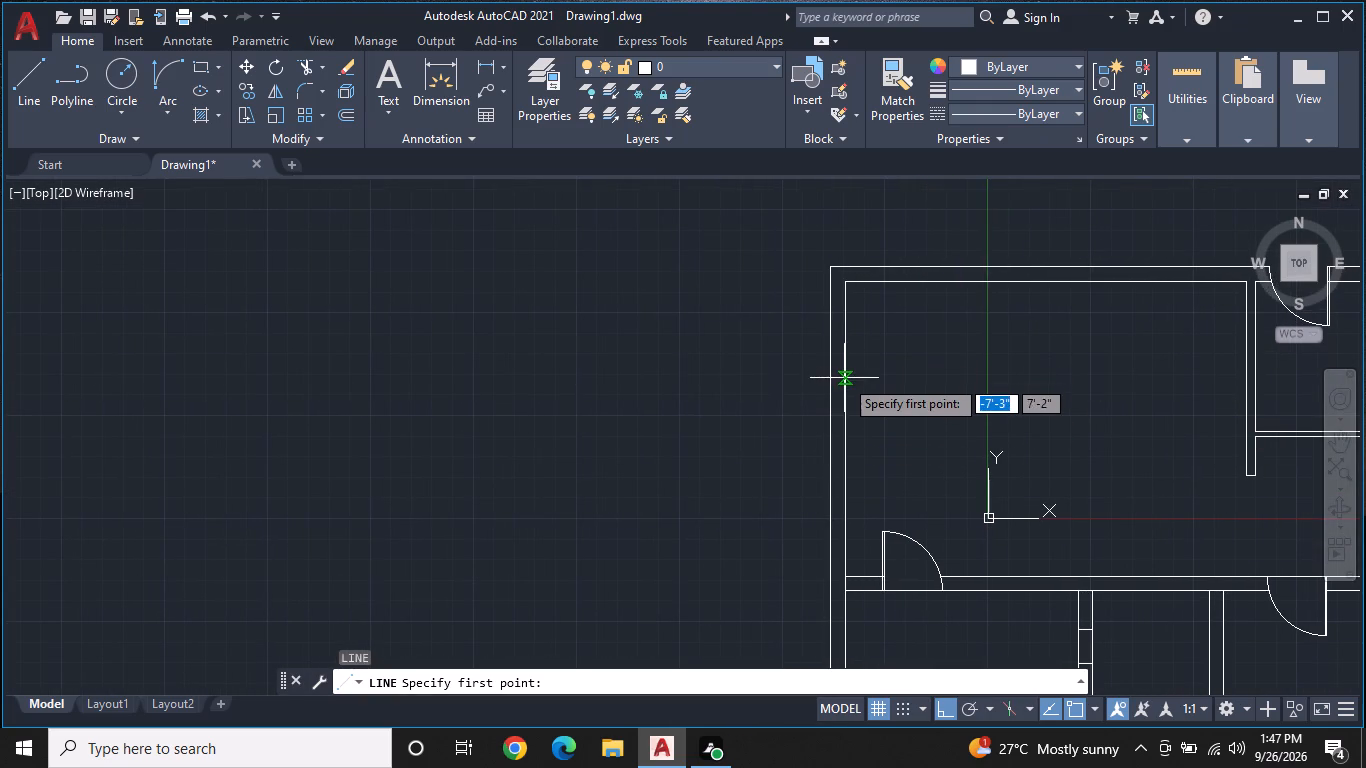
click(845, 395)
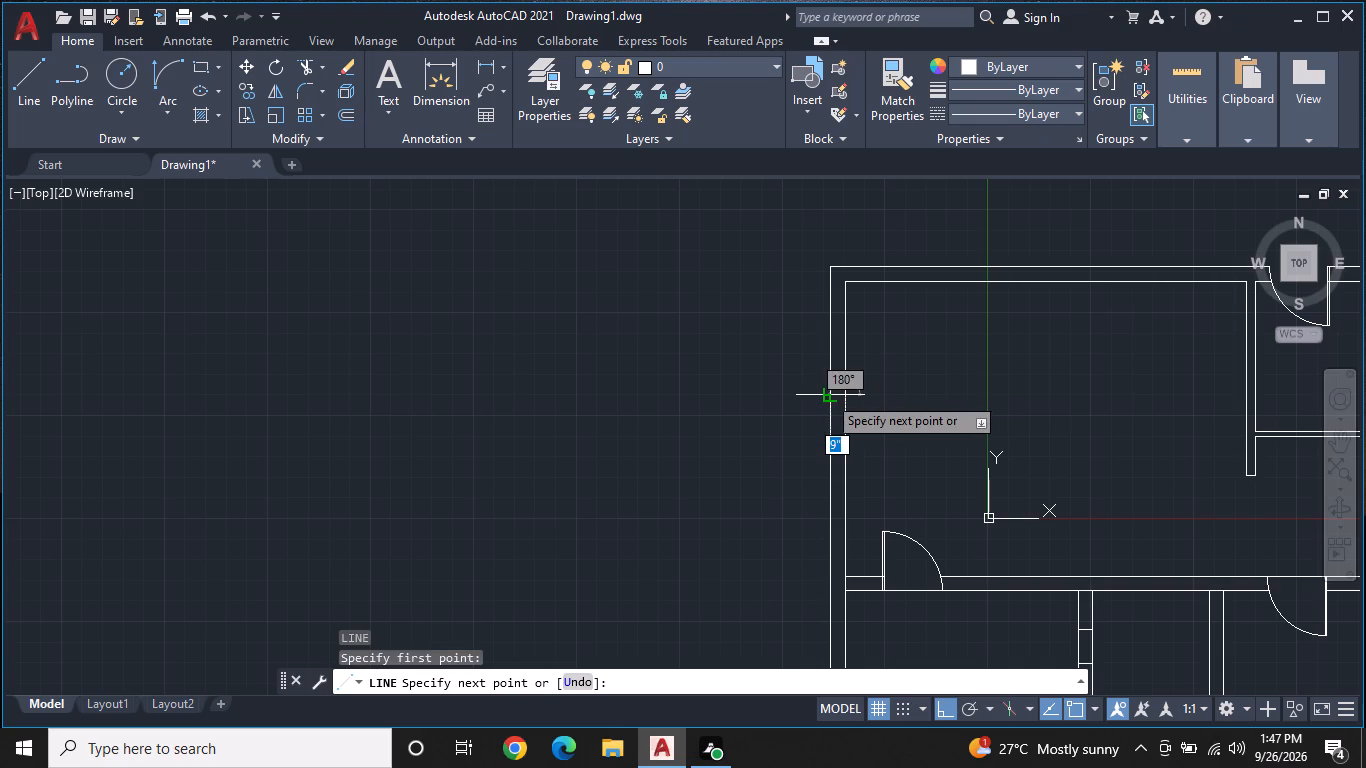
click(827, 395)
key(space)
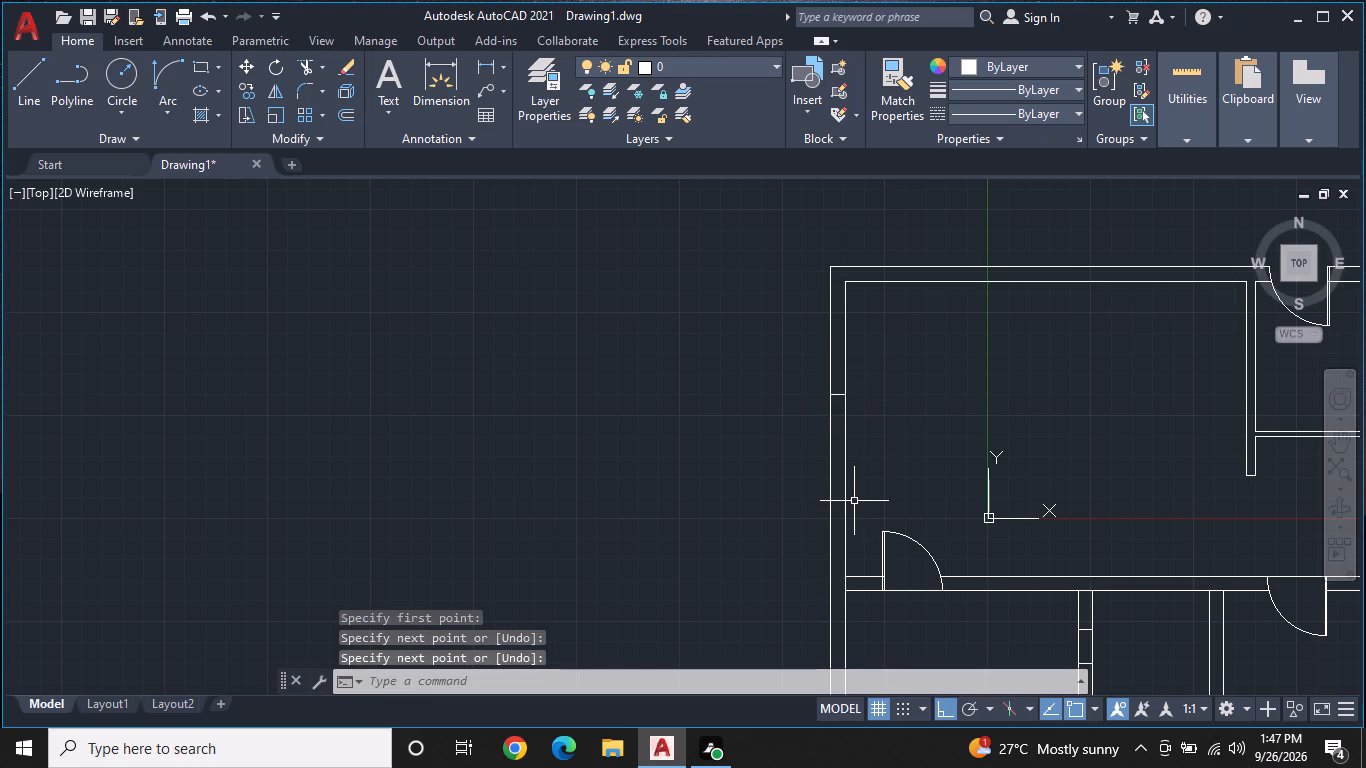
Draw a second line straight across the same left outer wall, just above the level of the nearby door leaf's upper end.
middle_drag(853, 485, 878, 444)
scroll(875, 463, up, 1)
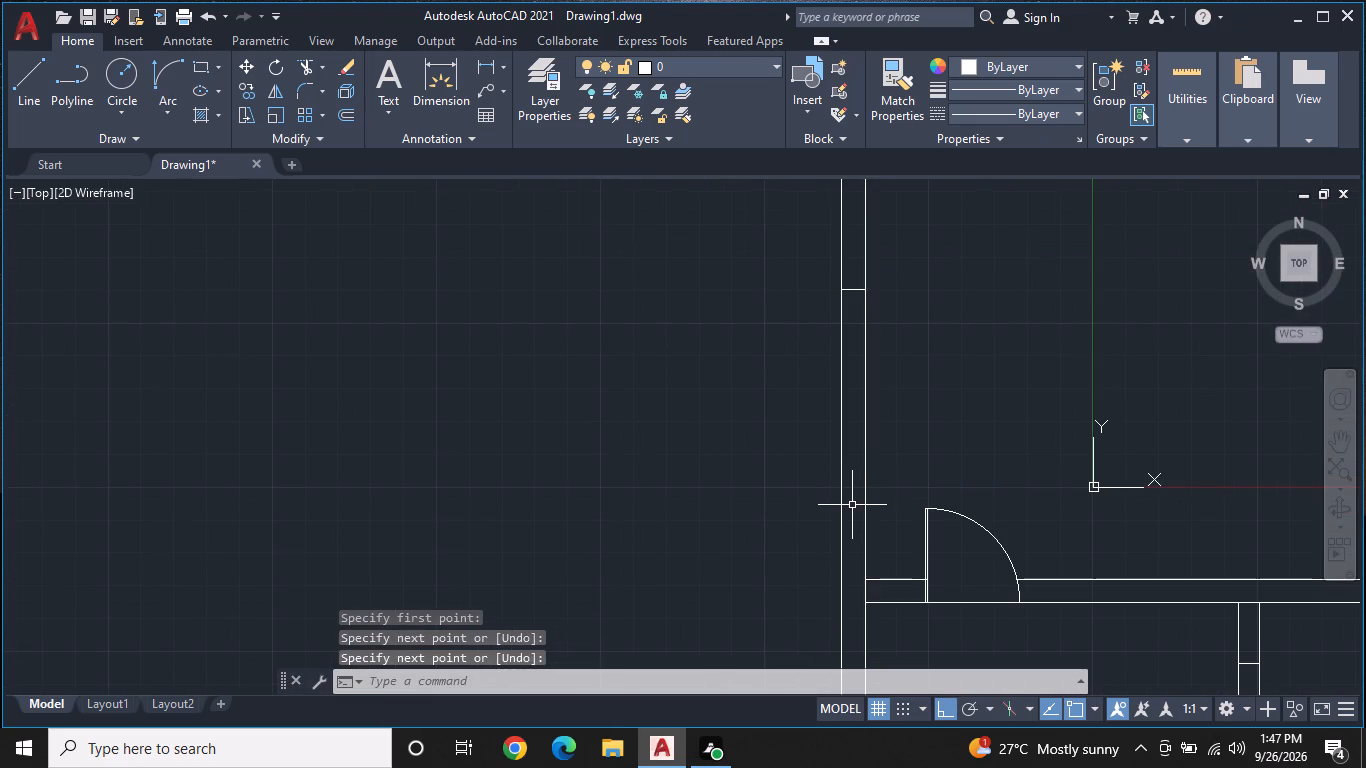
key(space)
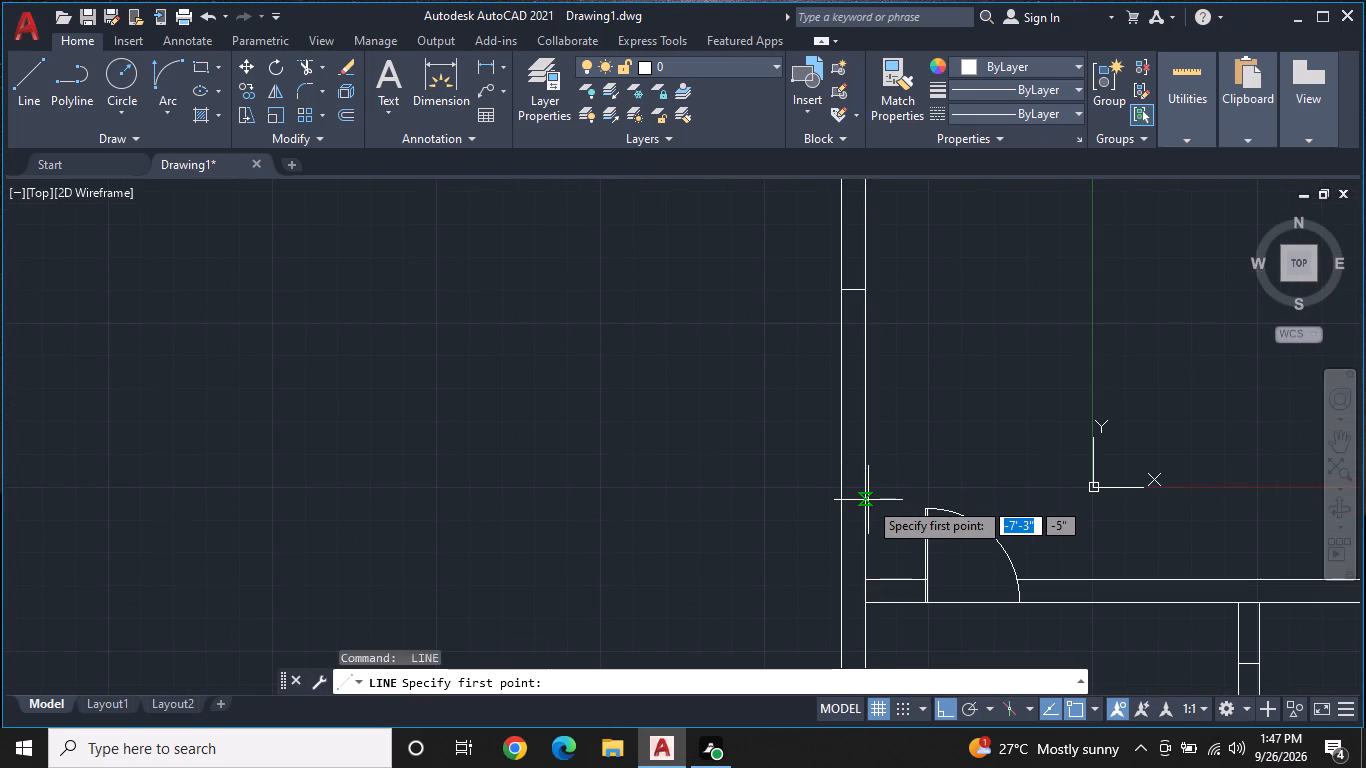
click(867, 502)
click(834, 504)
key(space)
middle_drag(877, 544, 901, 403)
middle_drag(916, 515, 932, 487)
key(Escape)
Draw a line across the left outer wall, continuing the lower line of the topmost room's cross wall to the outer face.
key(l)
key(space)
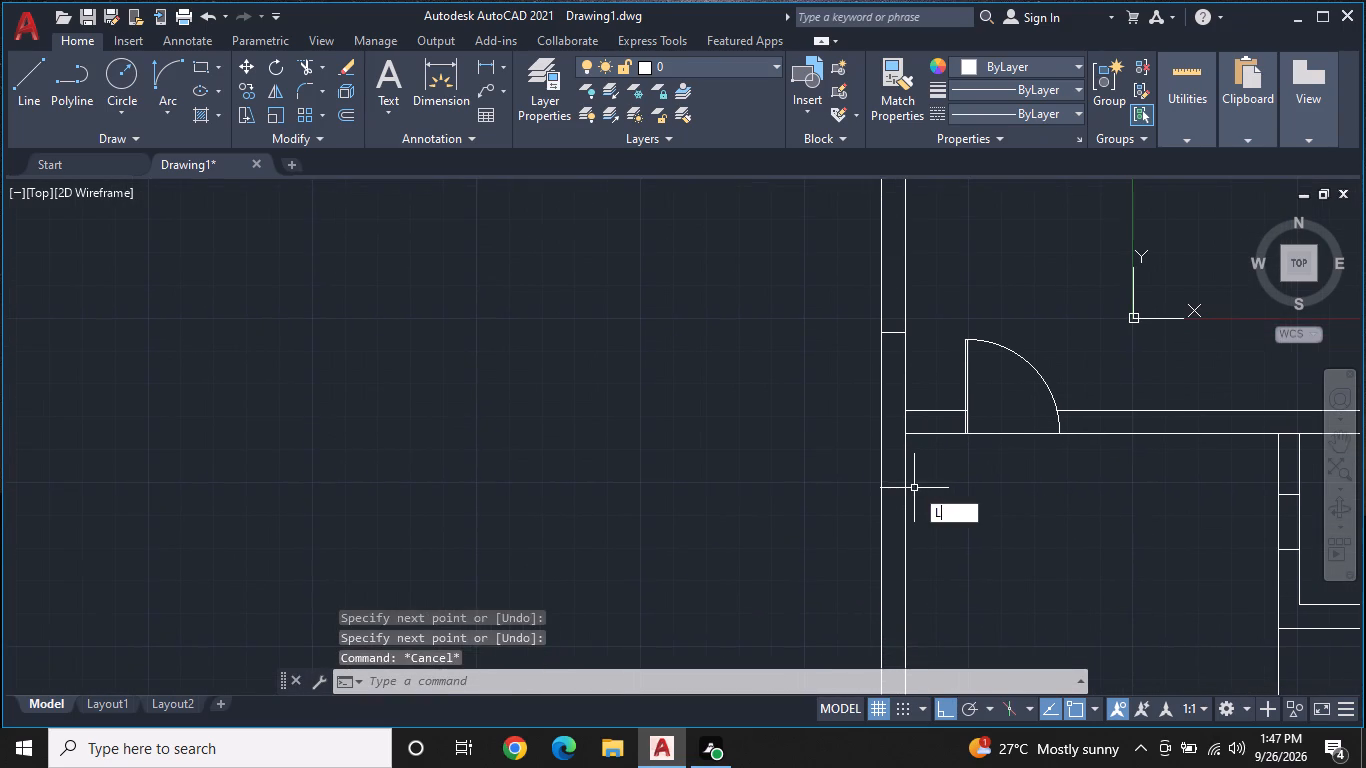
click(903, 433)
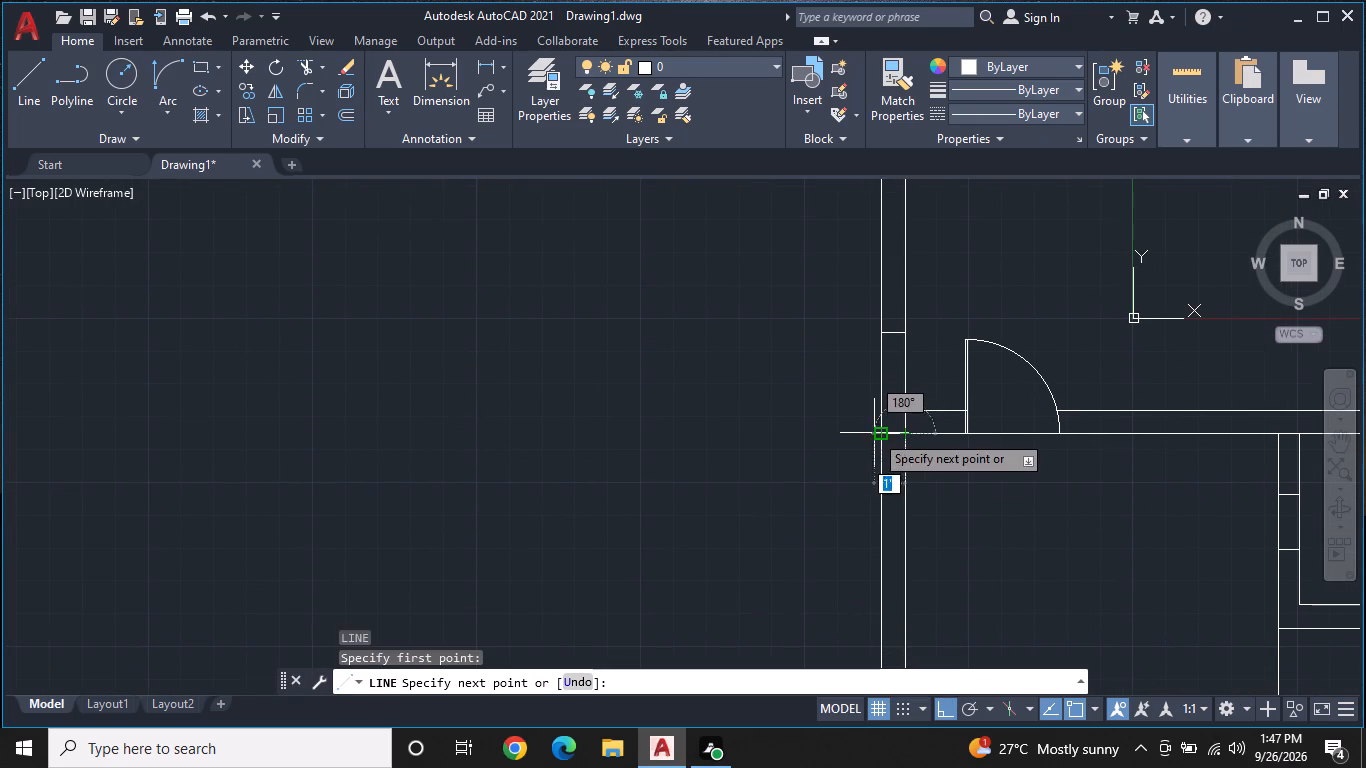
click(874, 433)
key(space)
Extend both lines of the next cross wall down, beside its door, through to the left outer wall's outer face.
middle_drag(914, 515, 928, 443)
scroll(923, 454, up, 1)
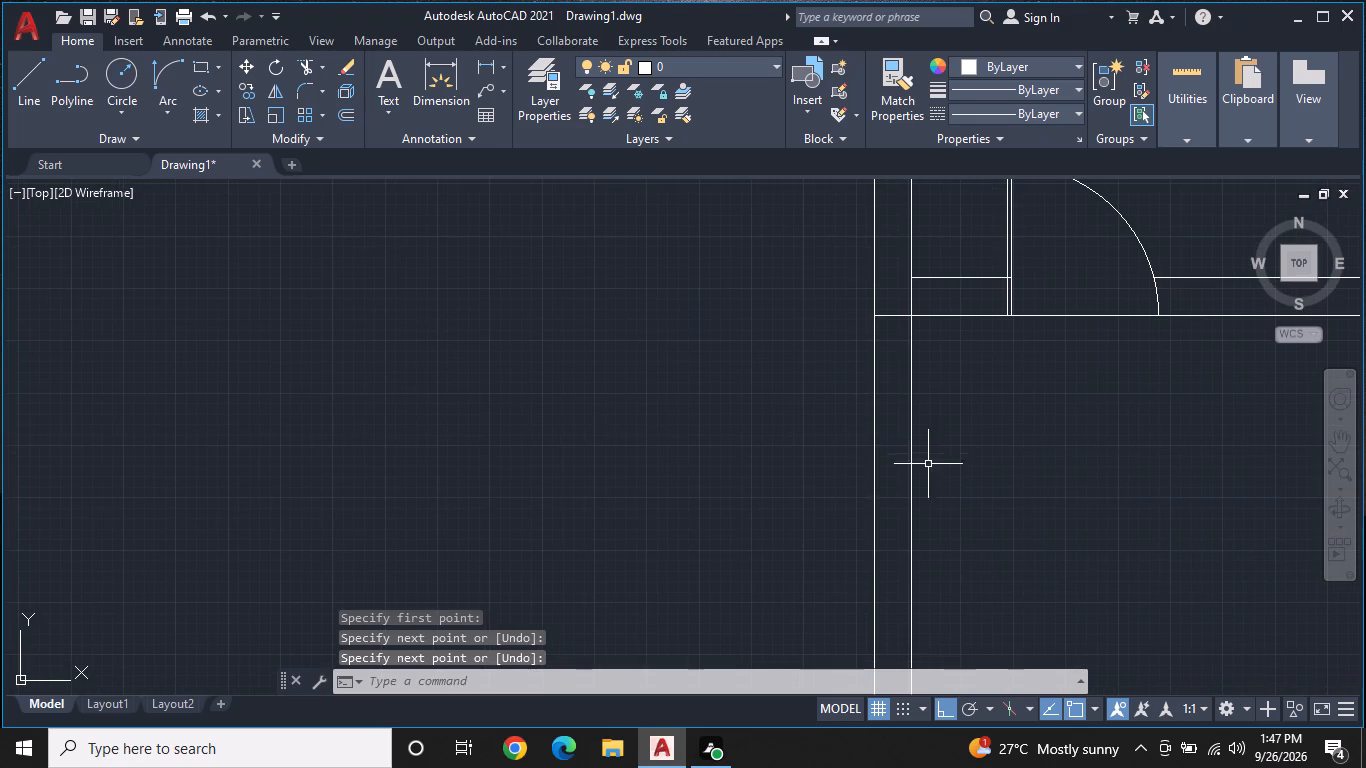
middle_drag(938, 511, 967, 423)
scroll(961, 434, down, 1)
middle_drag(963, 515, 963, 506)
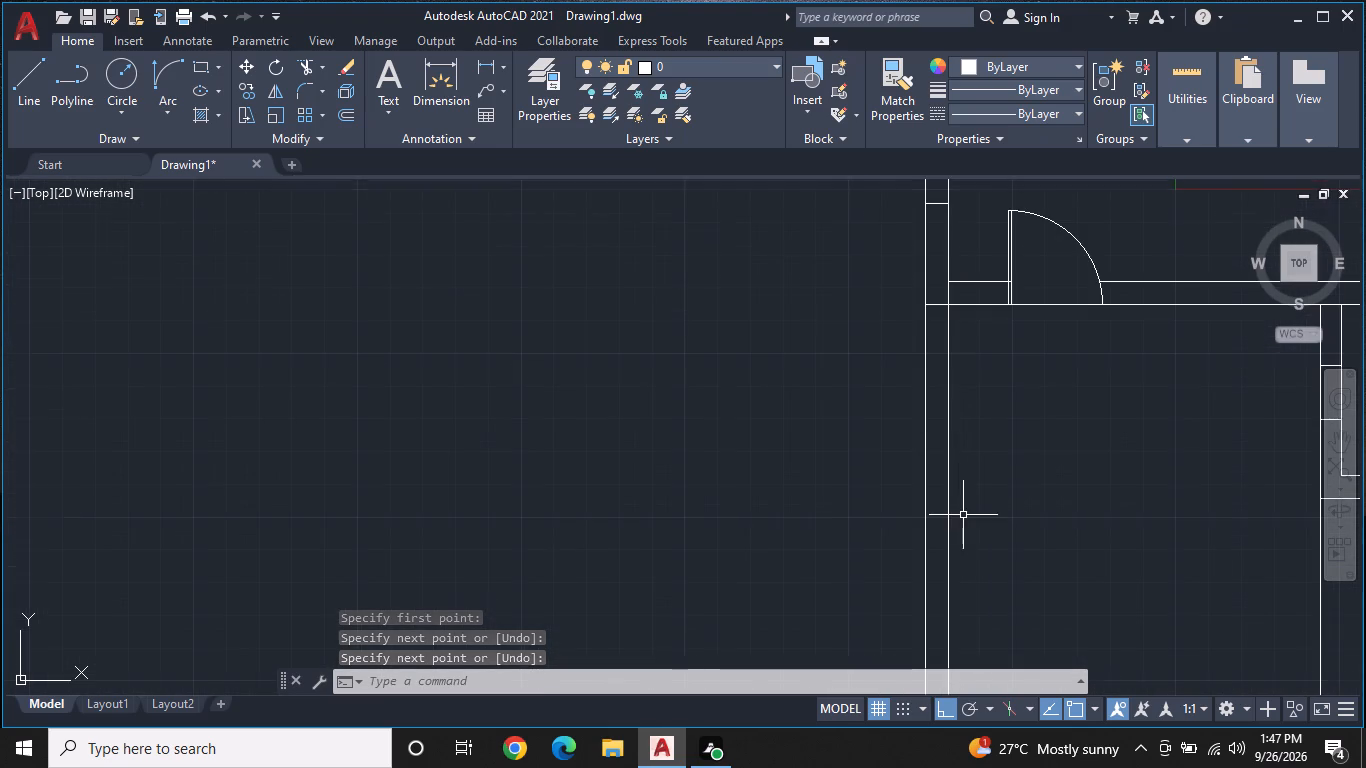
middle_drag(963, 506, 978, 389)
scroll(979, 388, down, 1)
middle_drag(987, 483, 990, 441)
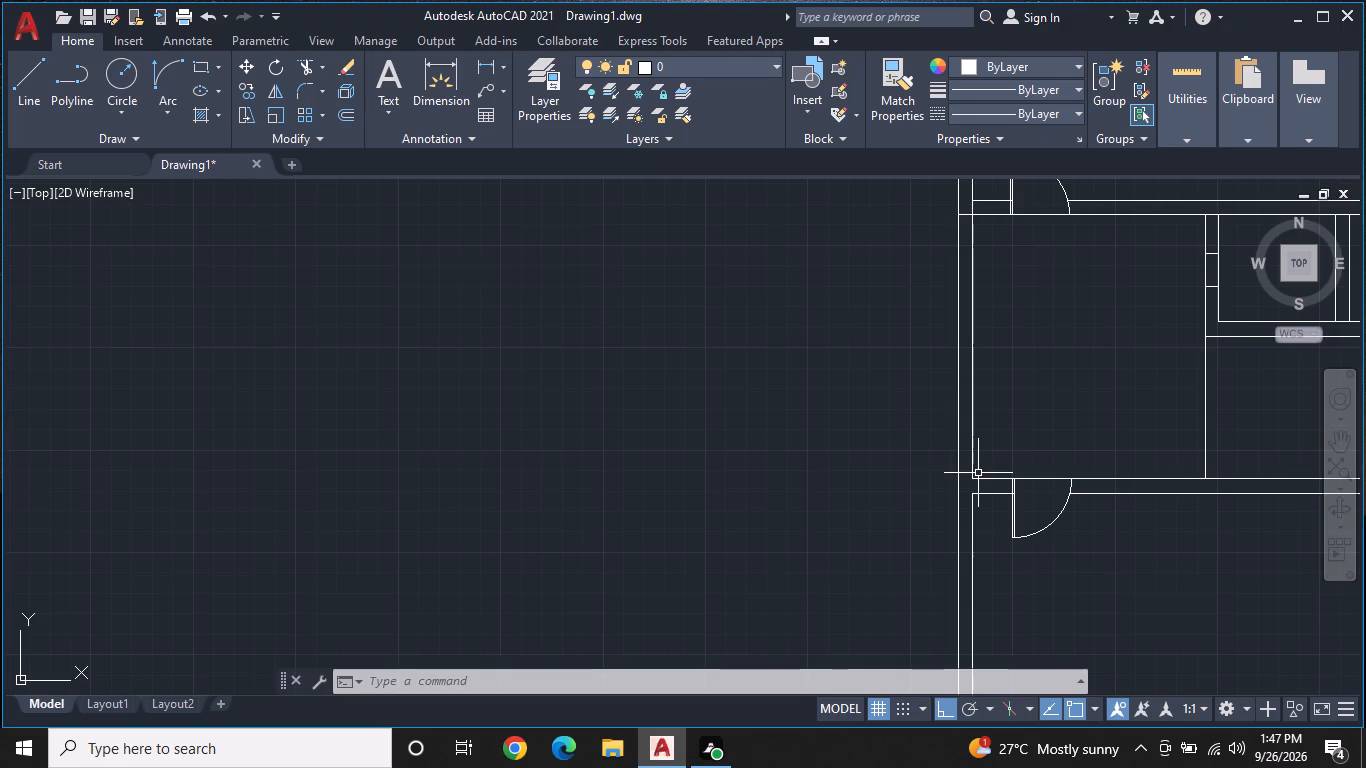
text(EX)
key(space)
click(986, 480)
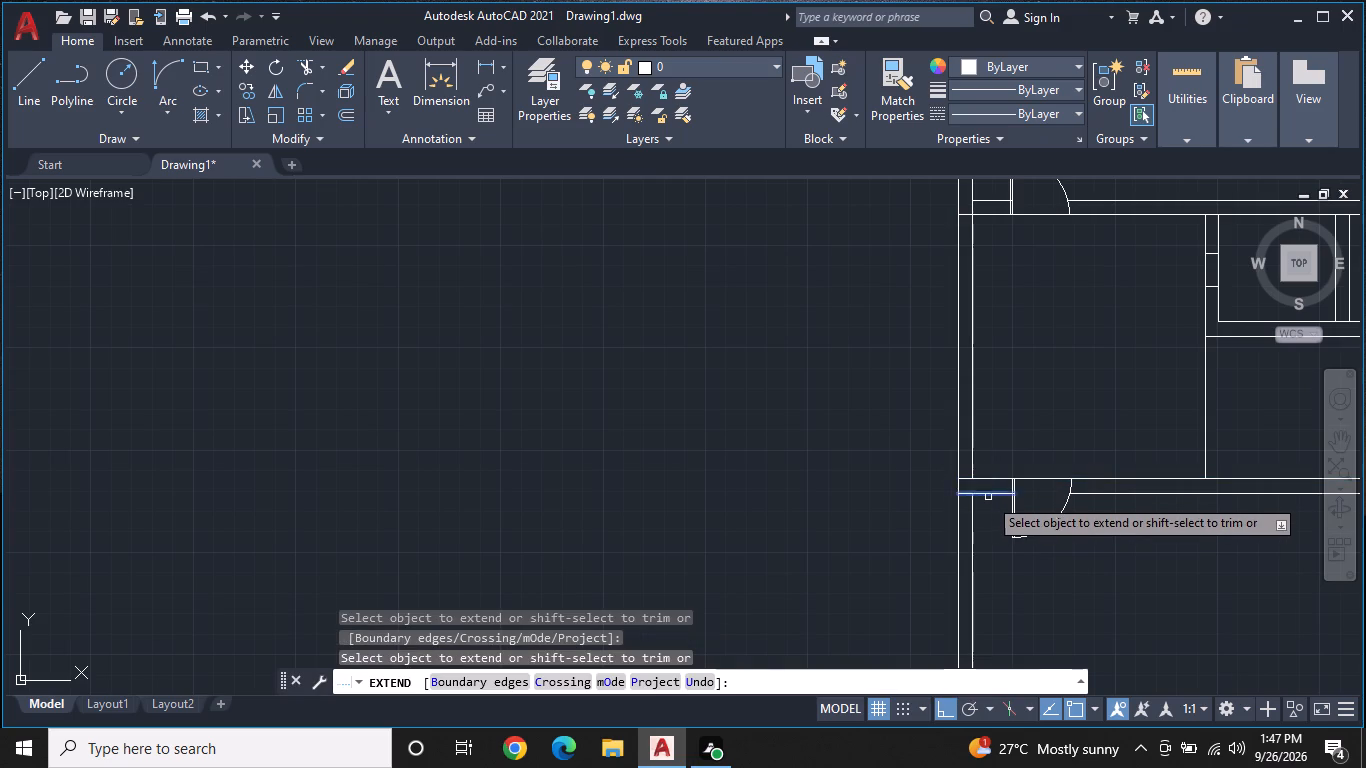
click(989, 496)
key(Escape)
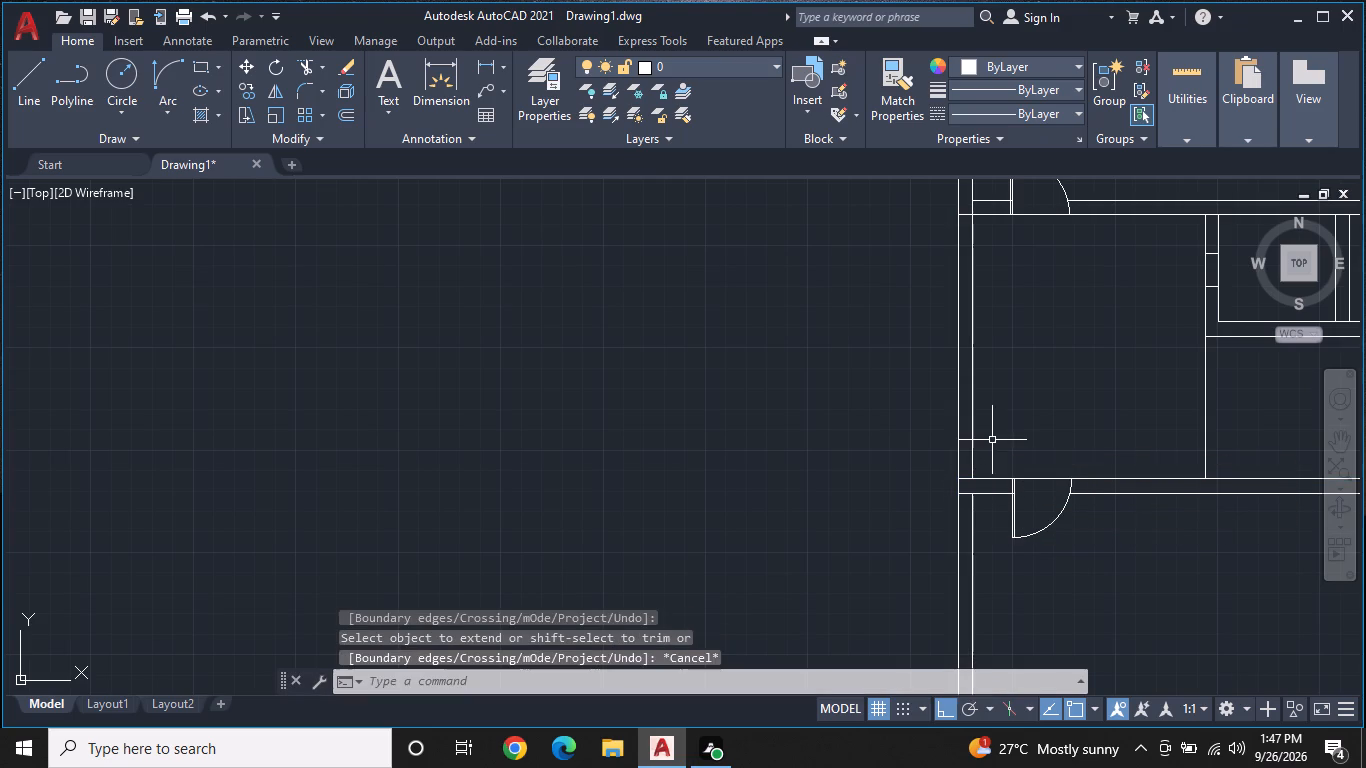
Draw a vertical line about 6' long inside the left outer wall, down from the upper cross wall's lower line.
middle_drag(992, 440, 1003, 483)
middle_drag(976, 287, 978, 368)
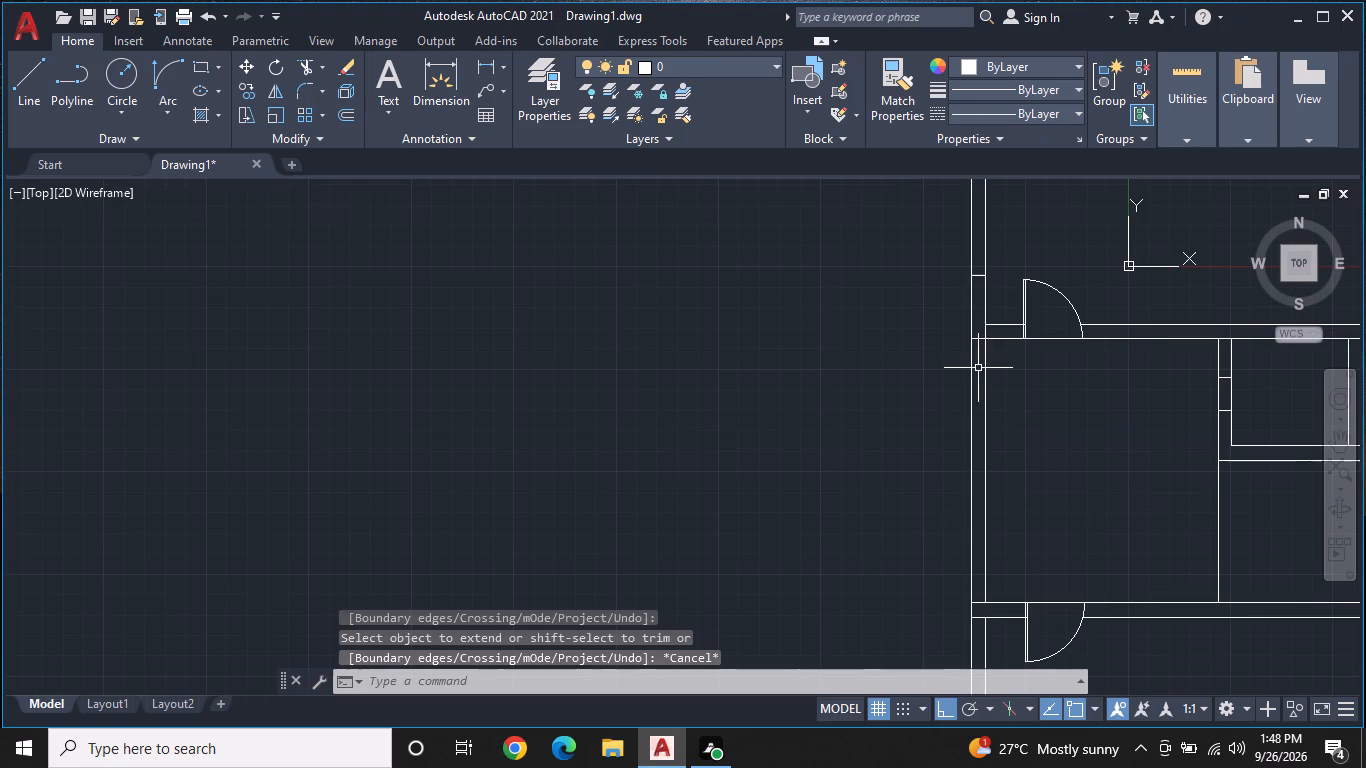
scroll(978, 359, up, 3)
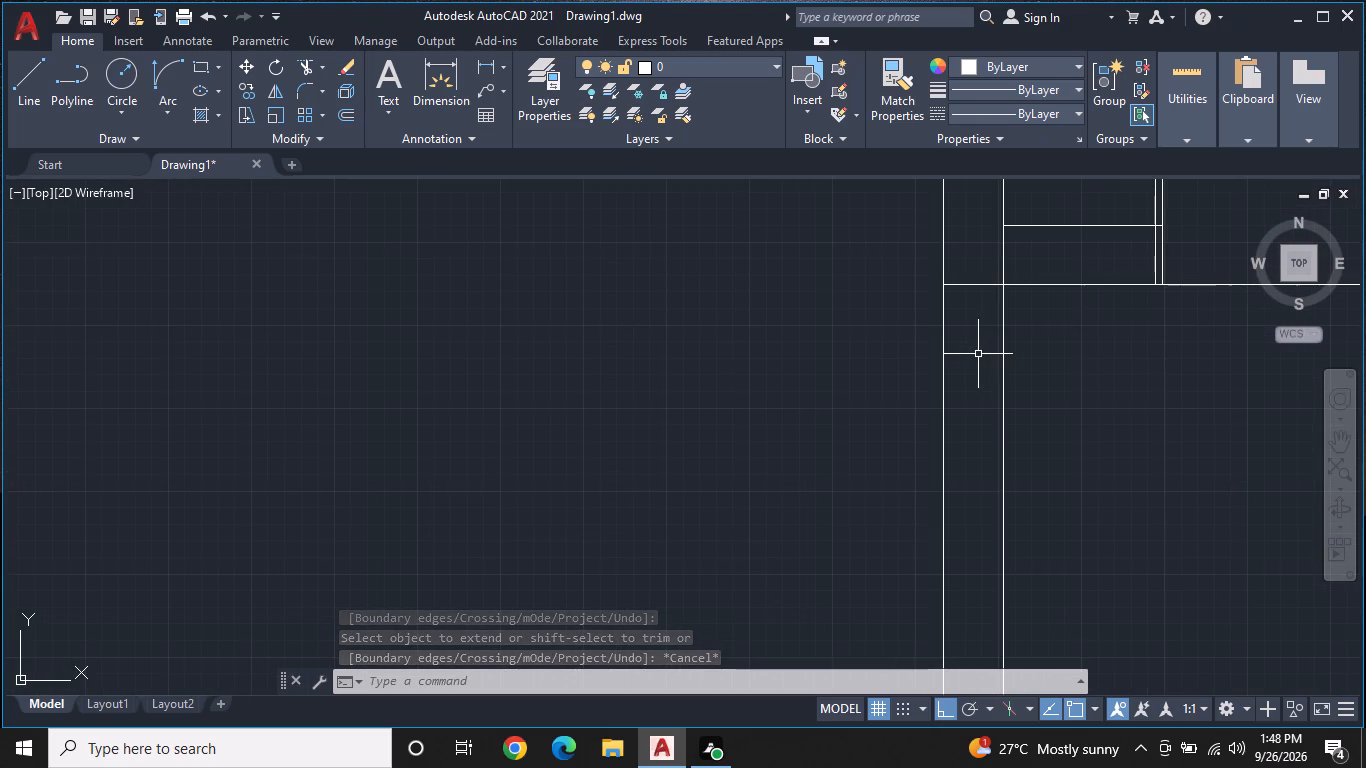
text(L)
key(space)
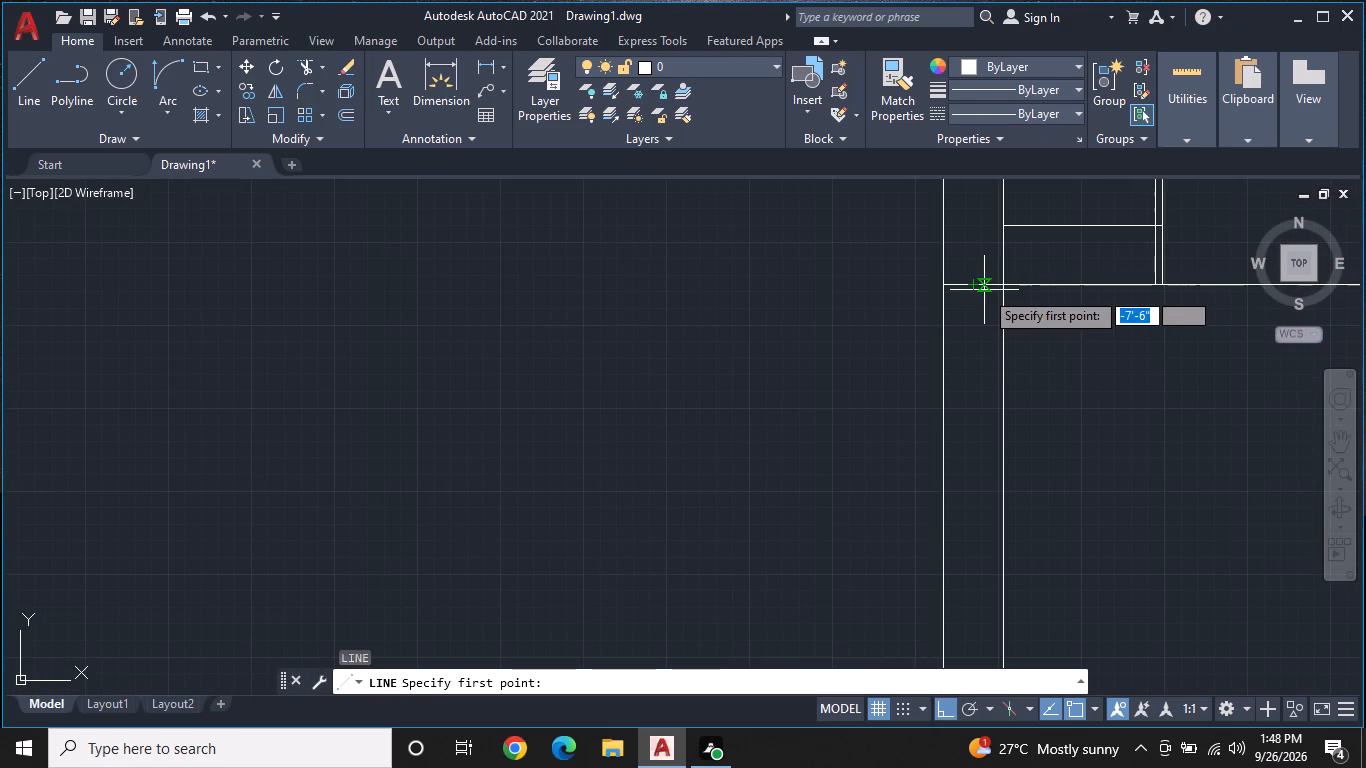
click(984, 288)
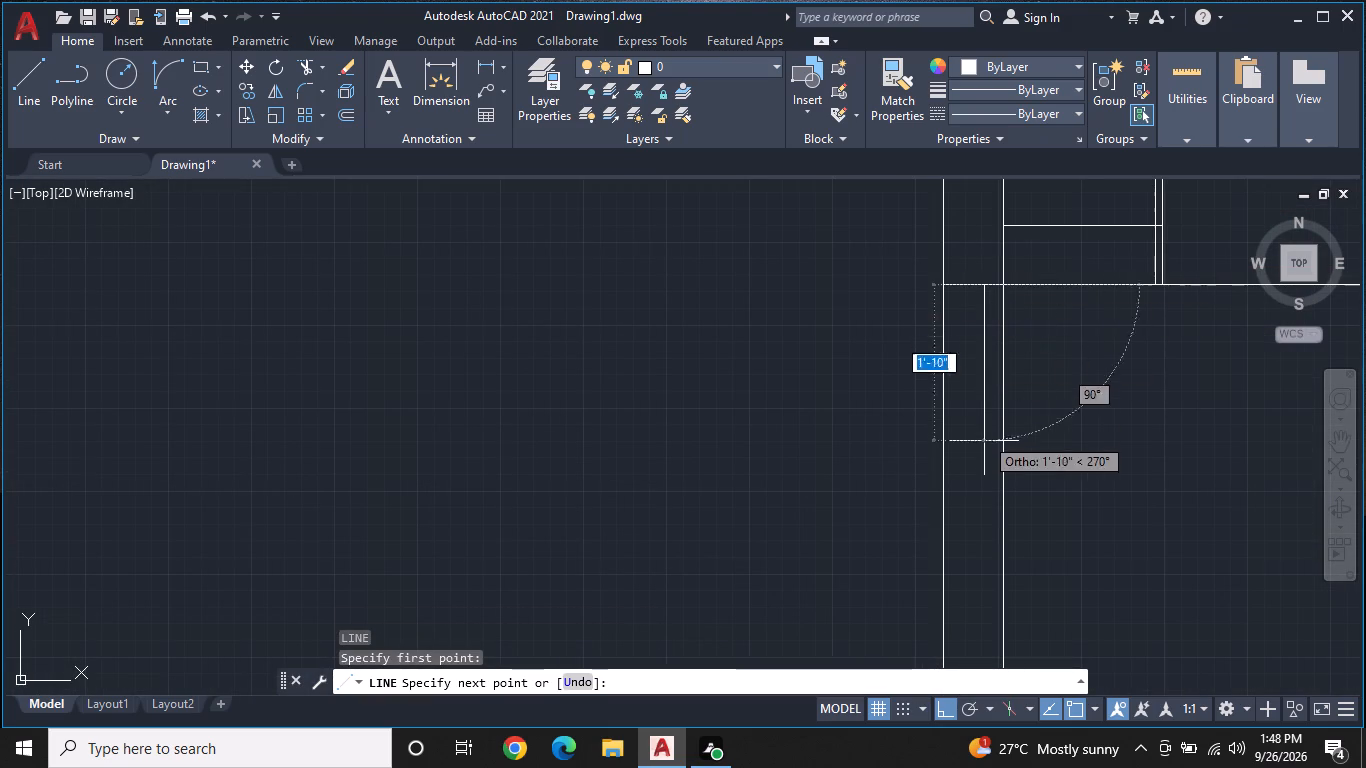
middle_drag(982, 510, 983, 375)
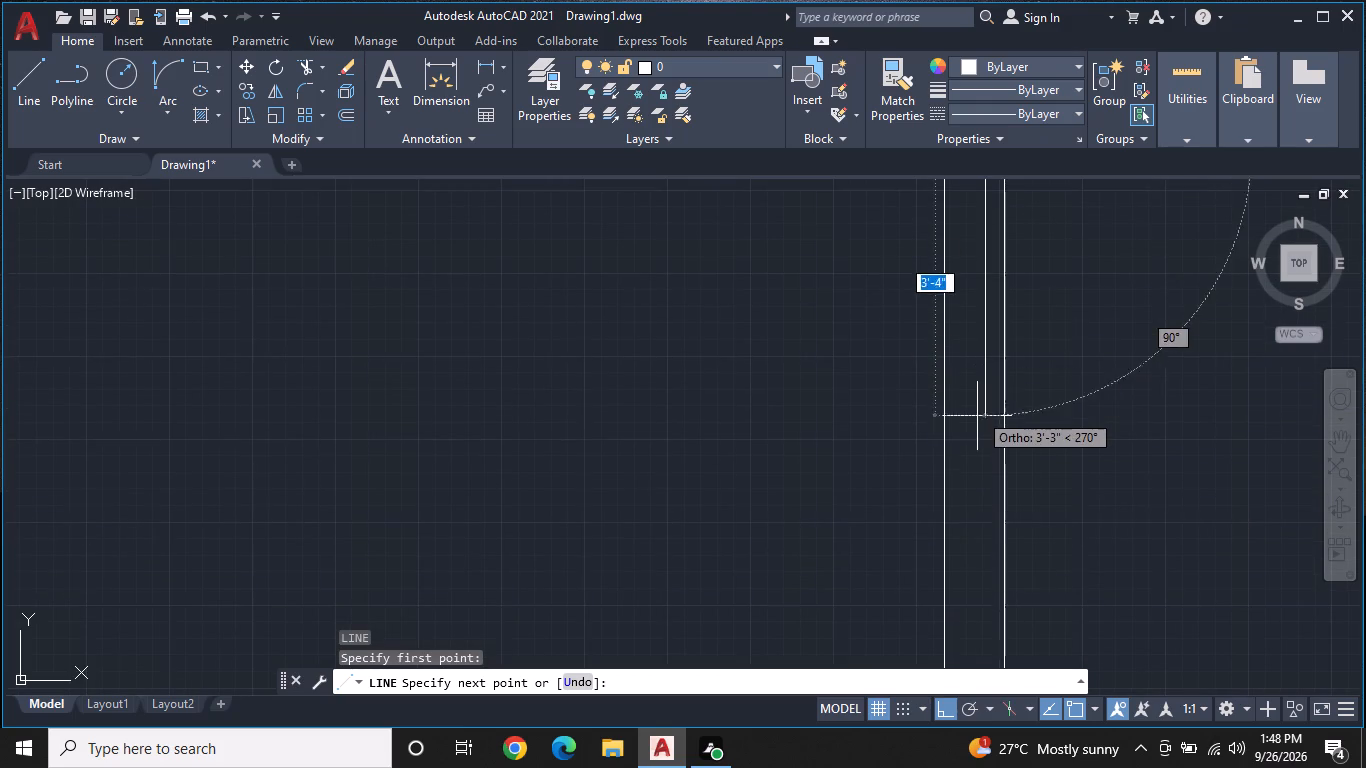
scroll(974, 426, down, 3)
middle_drag(976, 459, 977, 407)
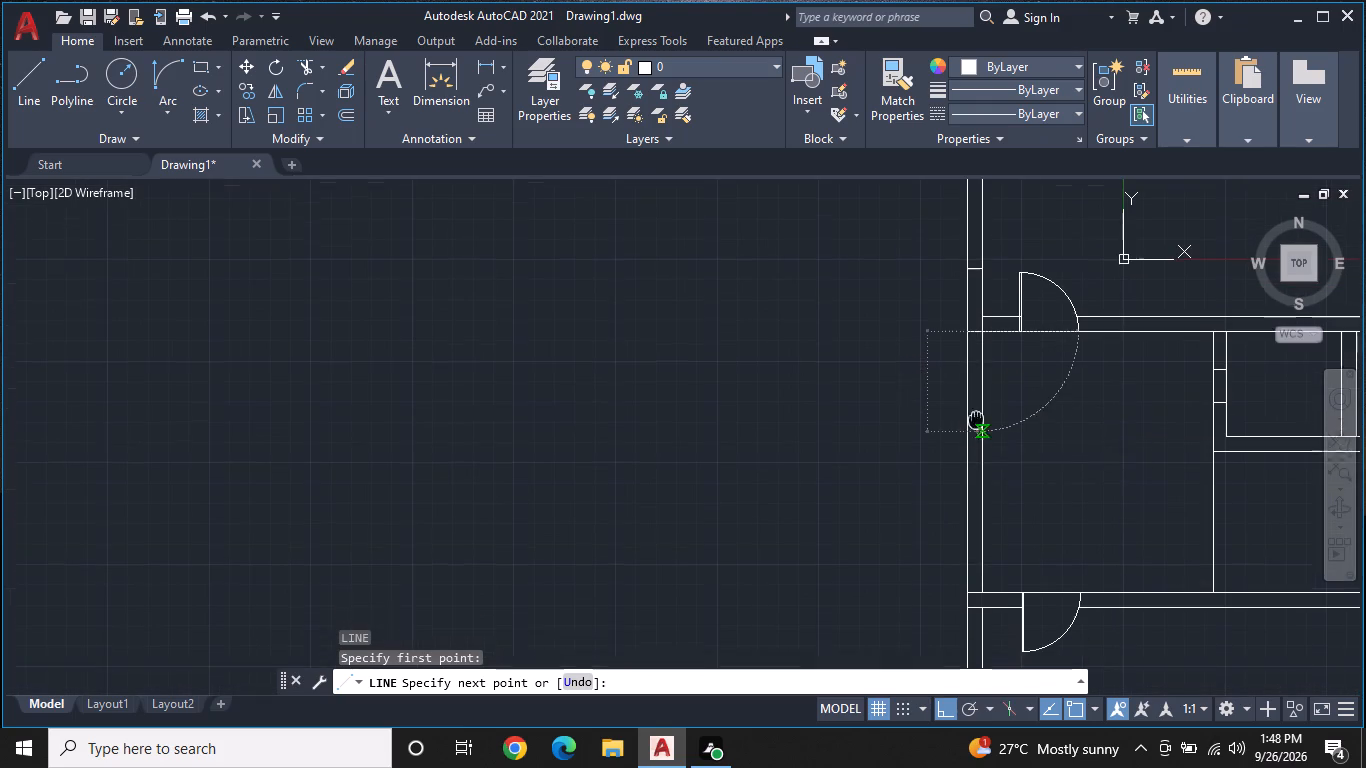
middle_drag(977, 407, 978, 406)
scroll(978, 406, up, 1)
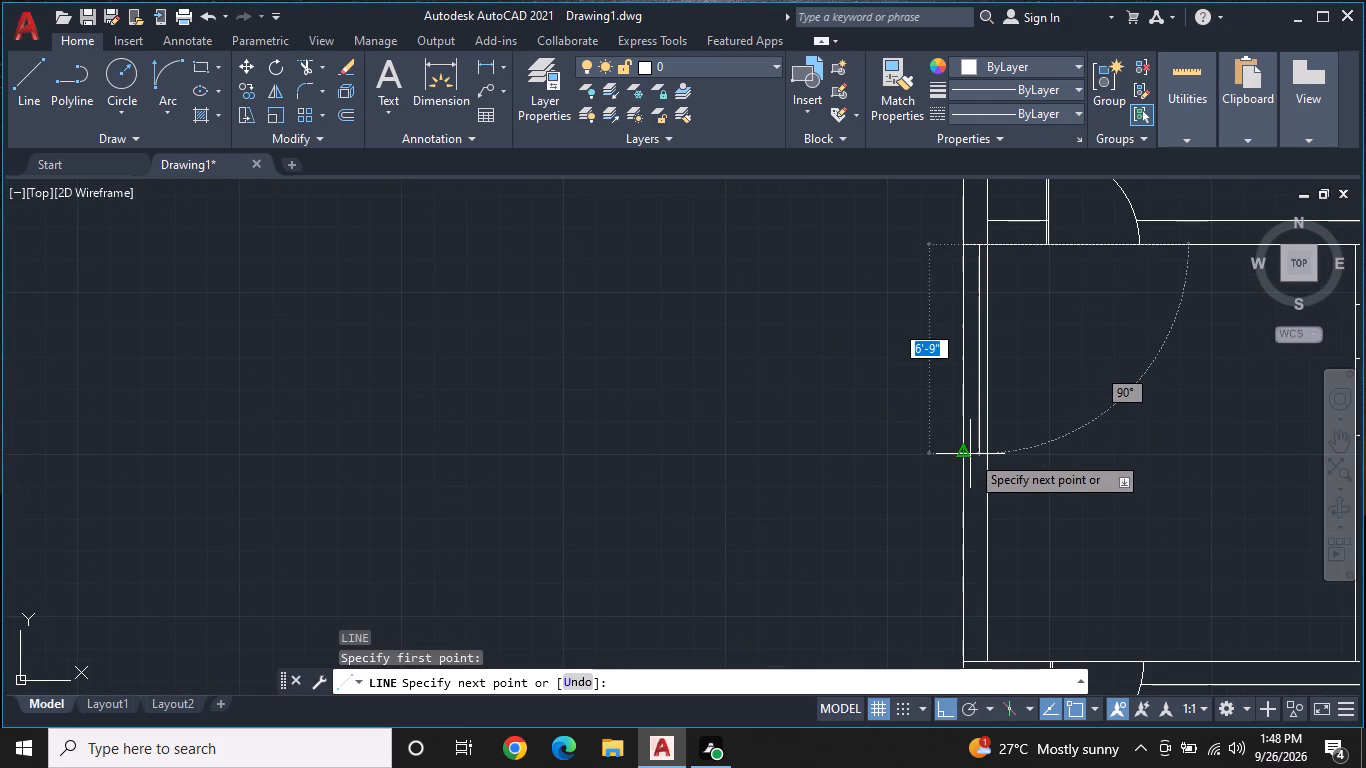
key(F8)
key(F8)
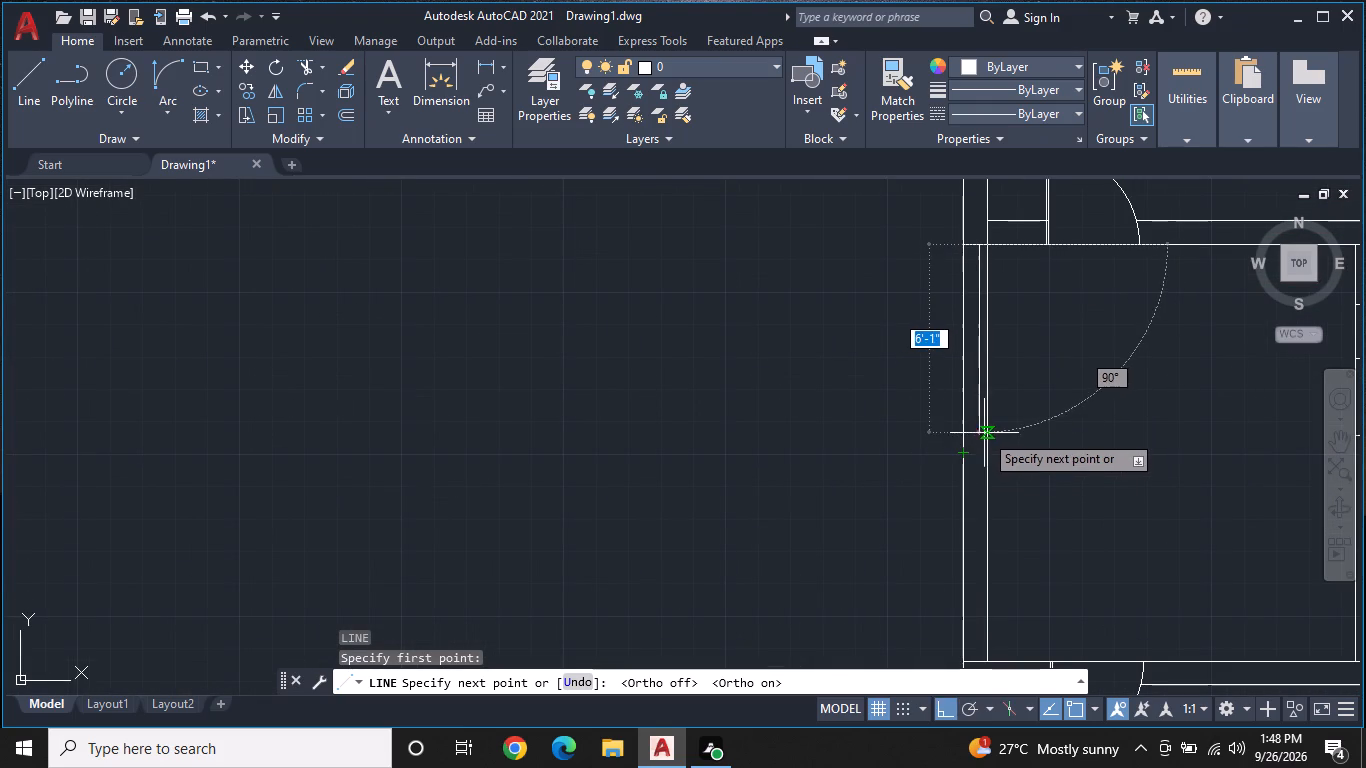
scroll(979, 441, up, 2)
scroll(975, 410, down, 1)
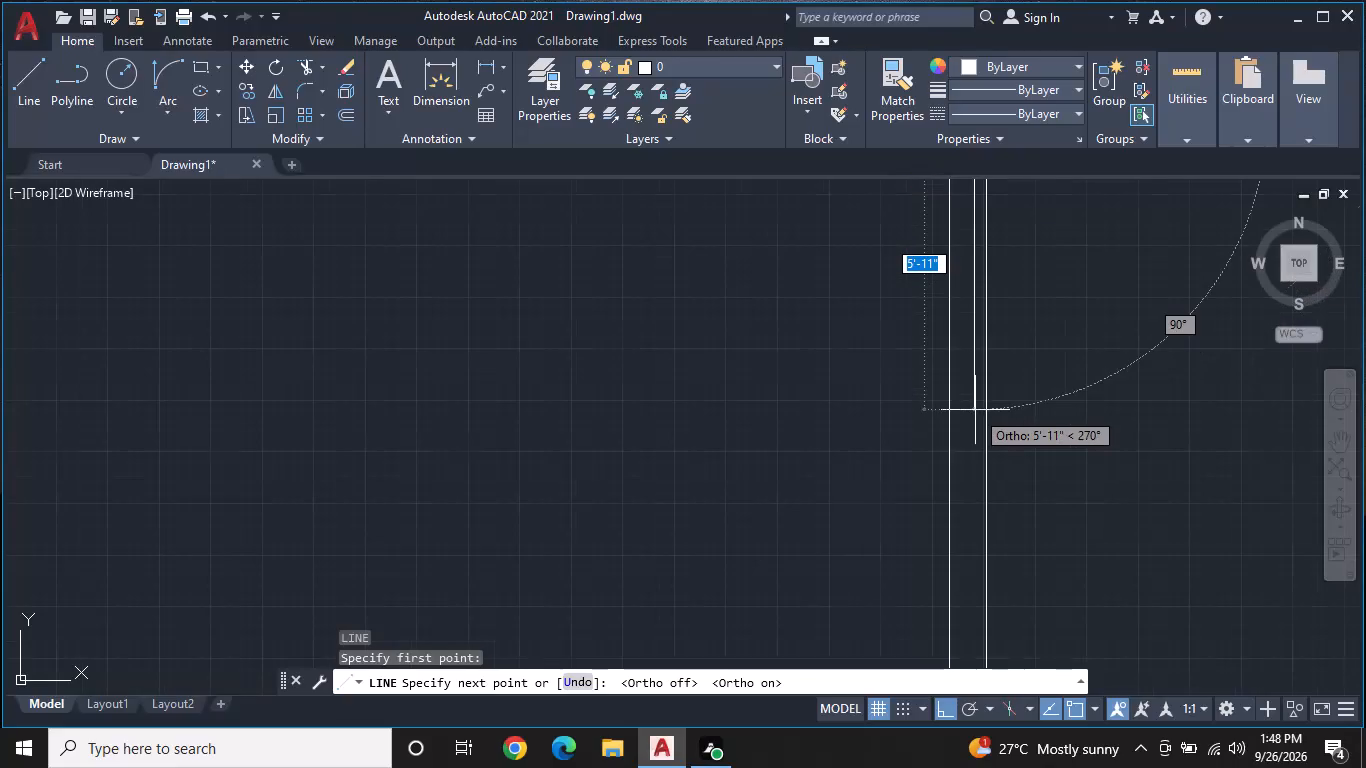
click(974, 402)
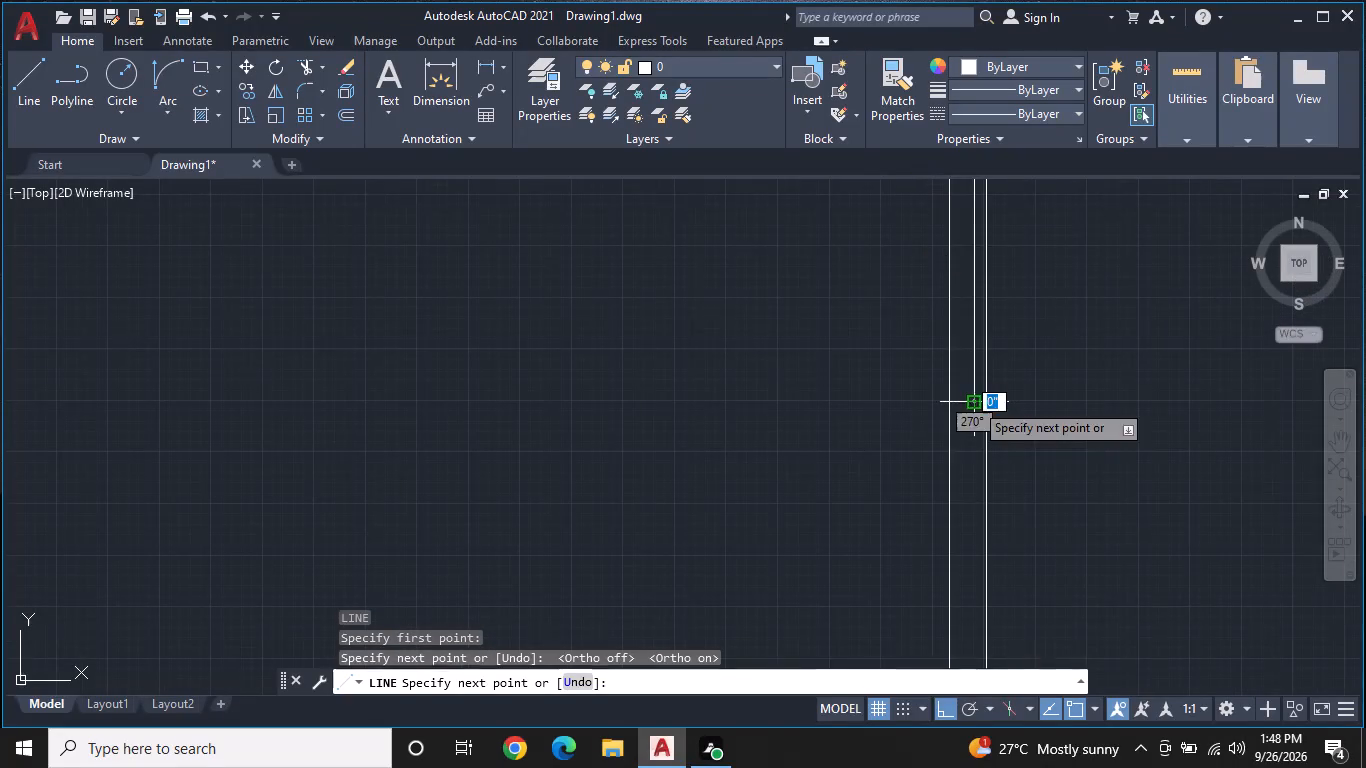
key(Escape)
Offset the vertical line inside the left outer wall by 1" toward the wall's outer face.
middle_drag(976, 406, 987, 465)
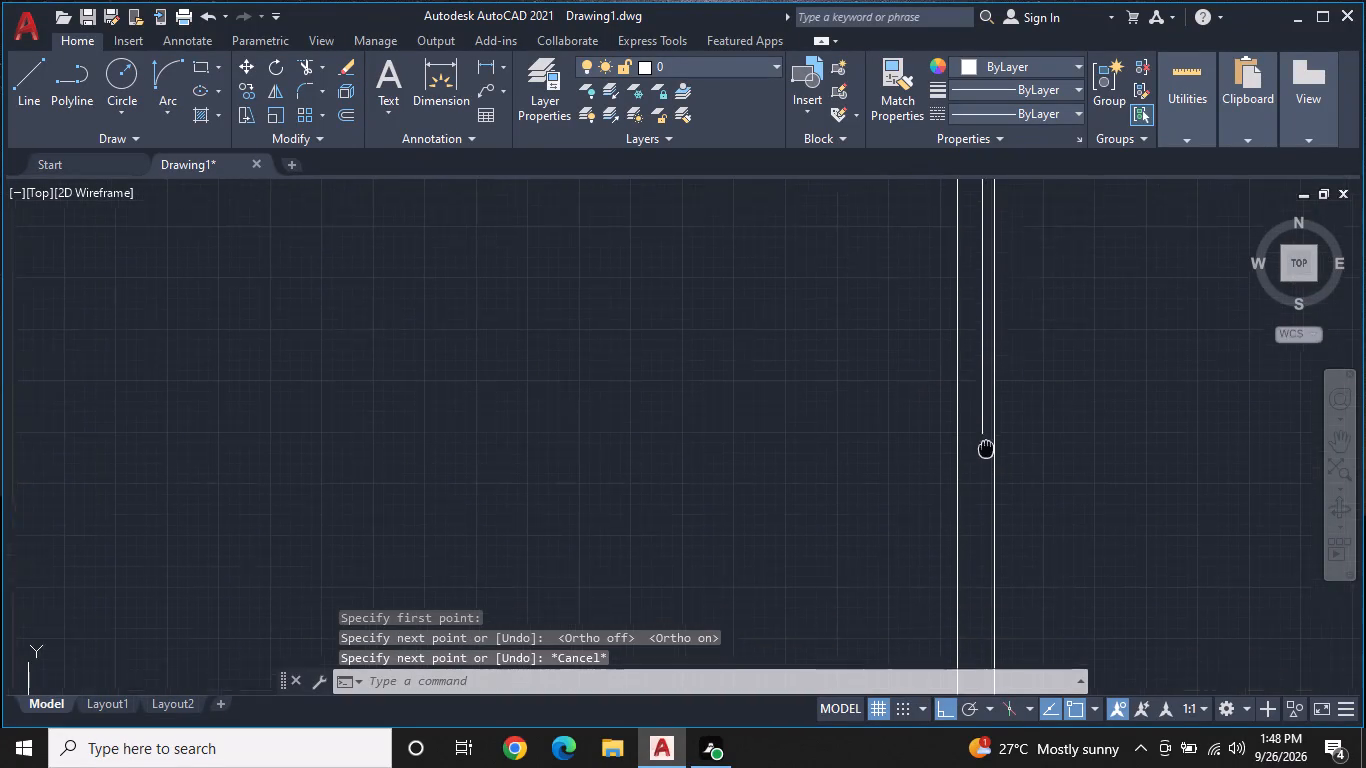
middle_drag(987, 465, 987, 473)
scroll(989, 473, down, 1)
click(350, 124)
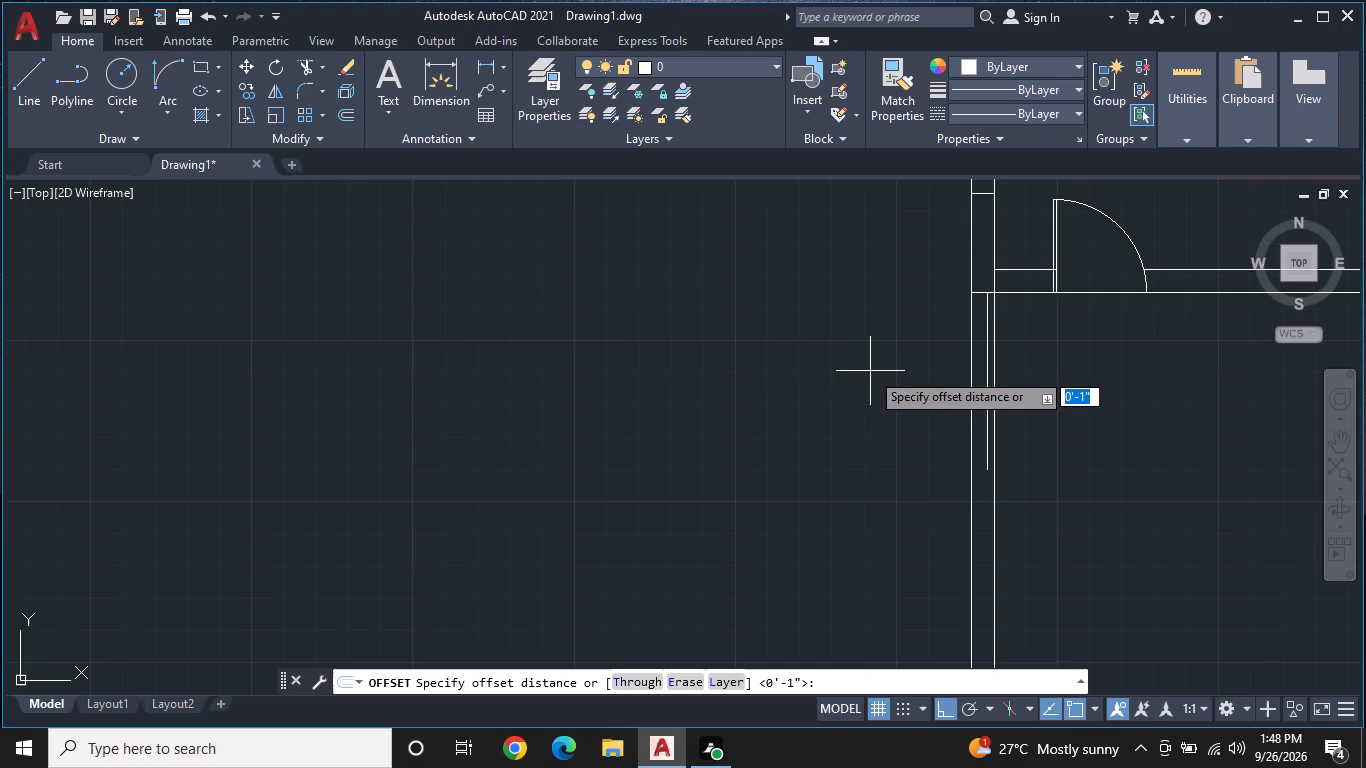
key(space)
click(986, 345)
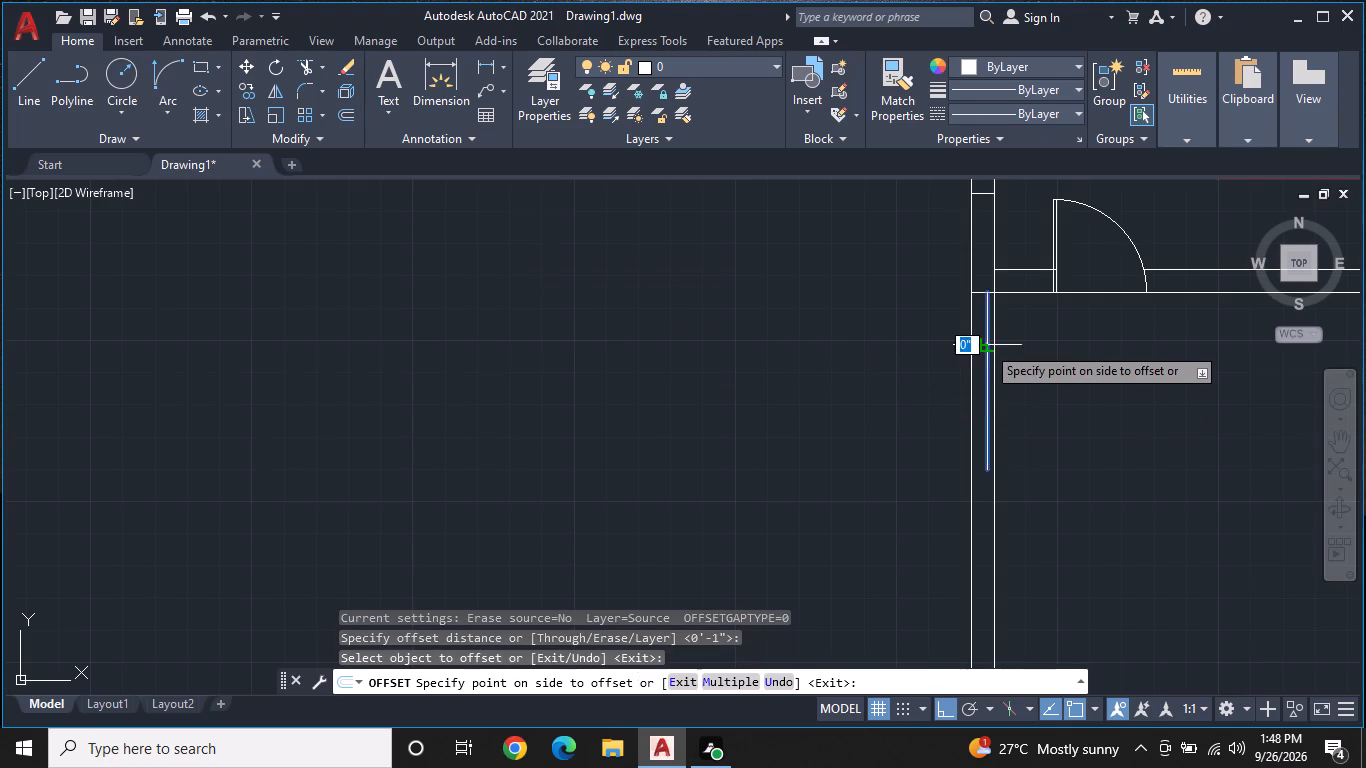
click(972, 348)
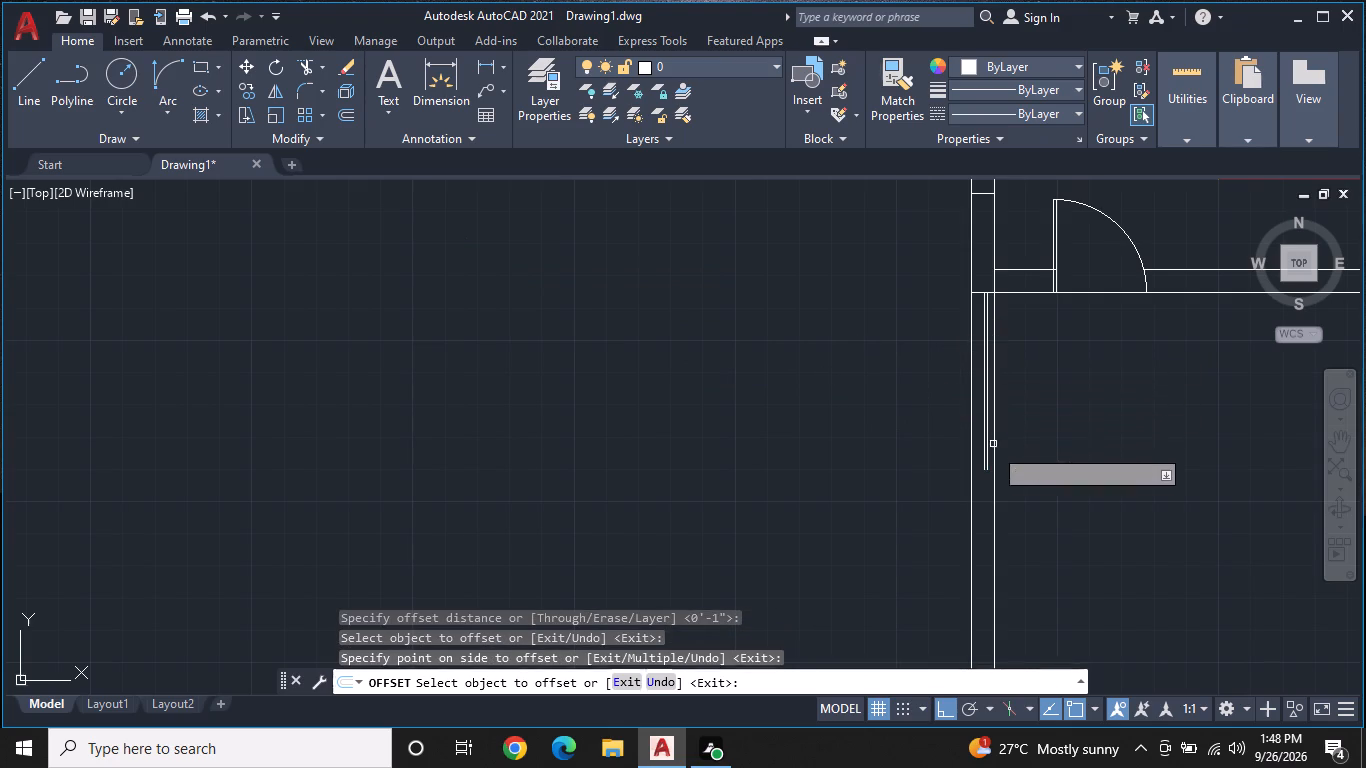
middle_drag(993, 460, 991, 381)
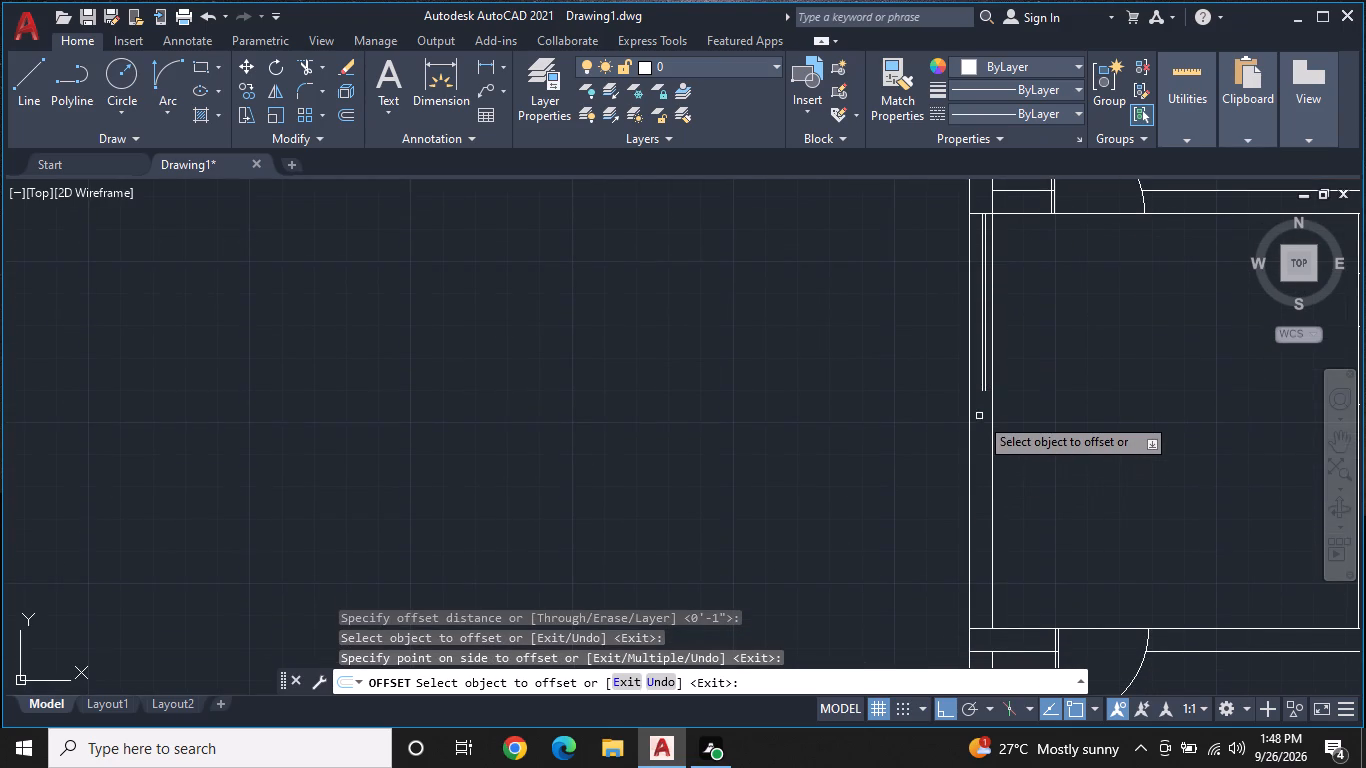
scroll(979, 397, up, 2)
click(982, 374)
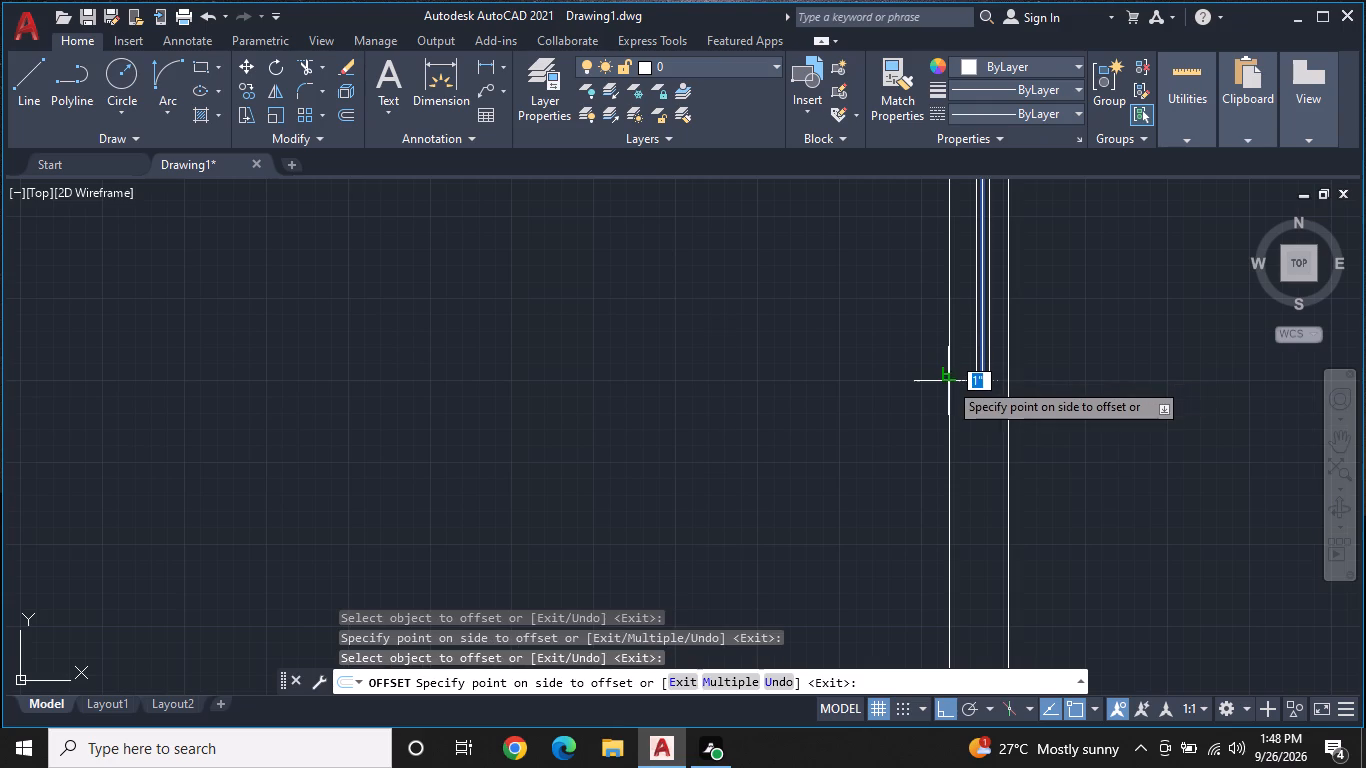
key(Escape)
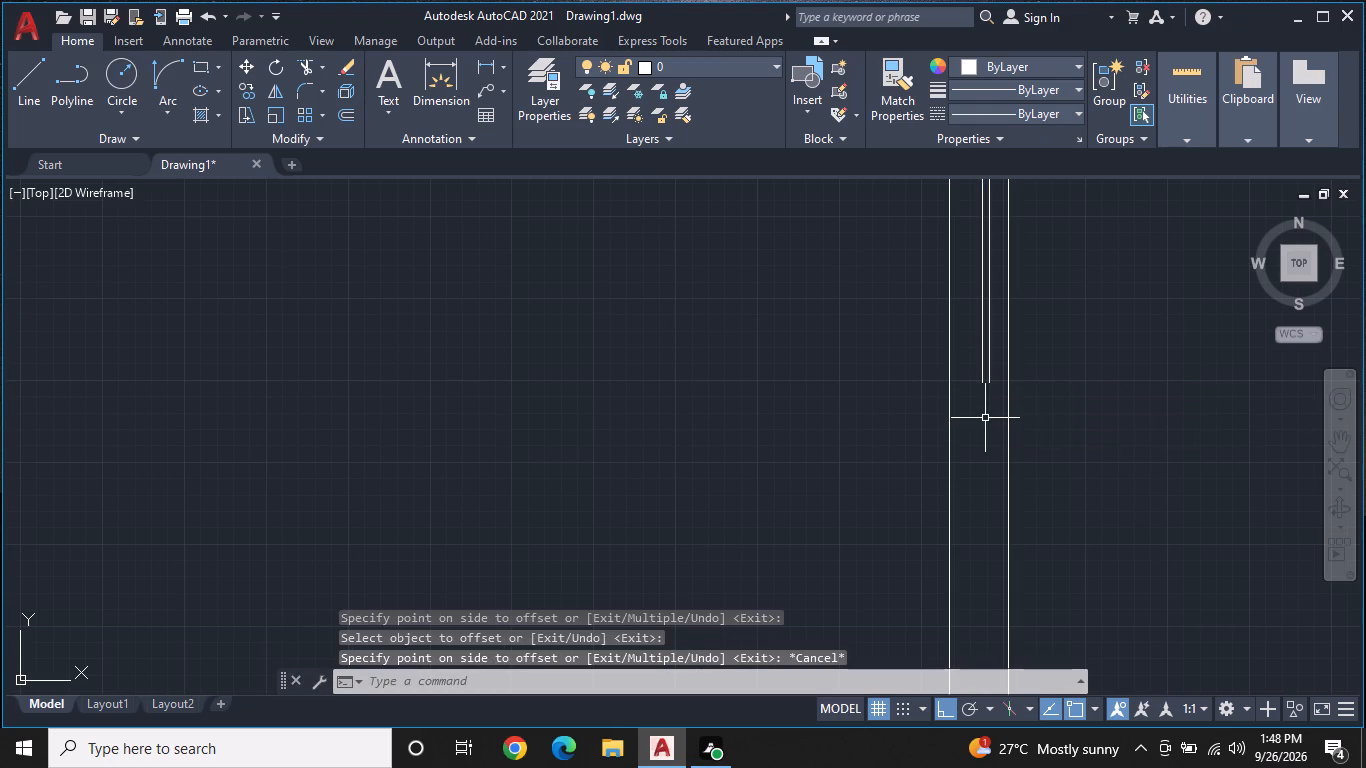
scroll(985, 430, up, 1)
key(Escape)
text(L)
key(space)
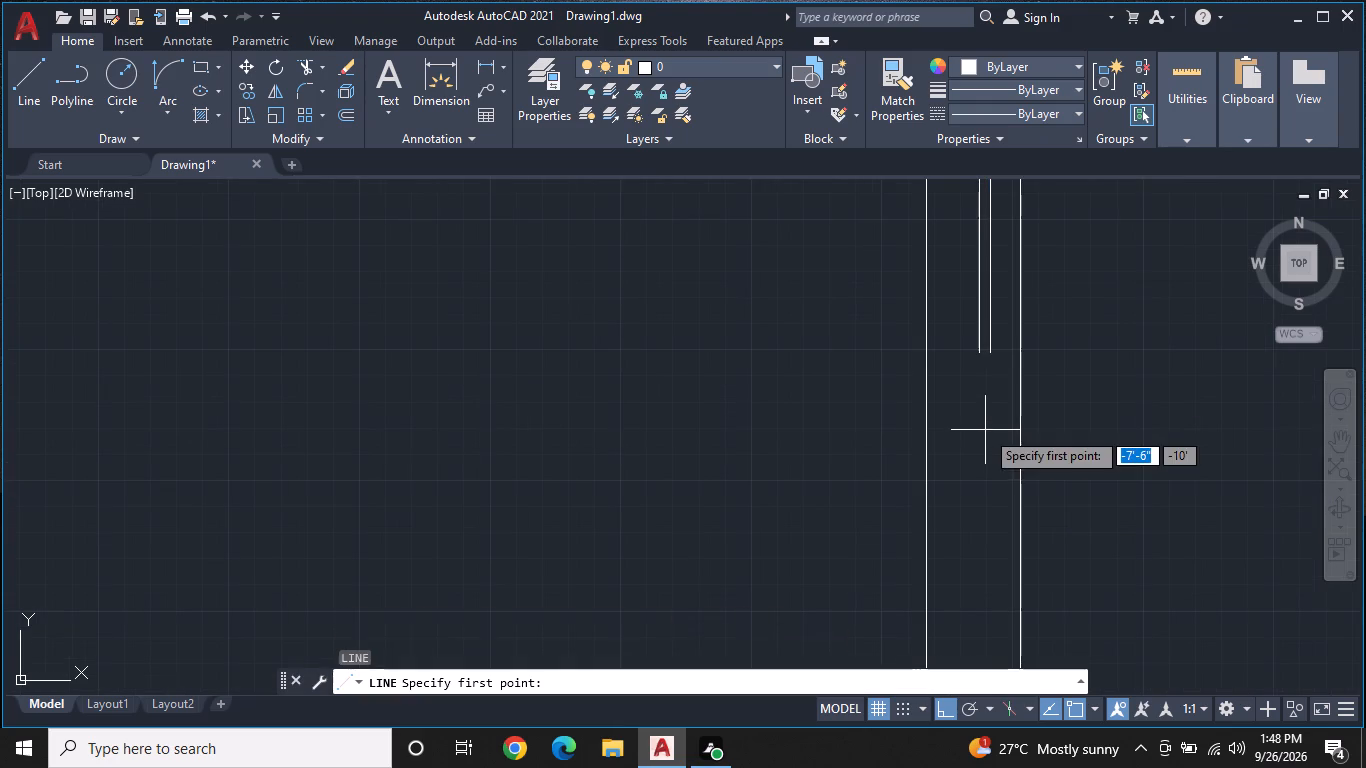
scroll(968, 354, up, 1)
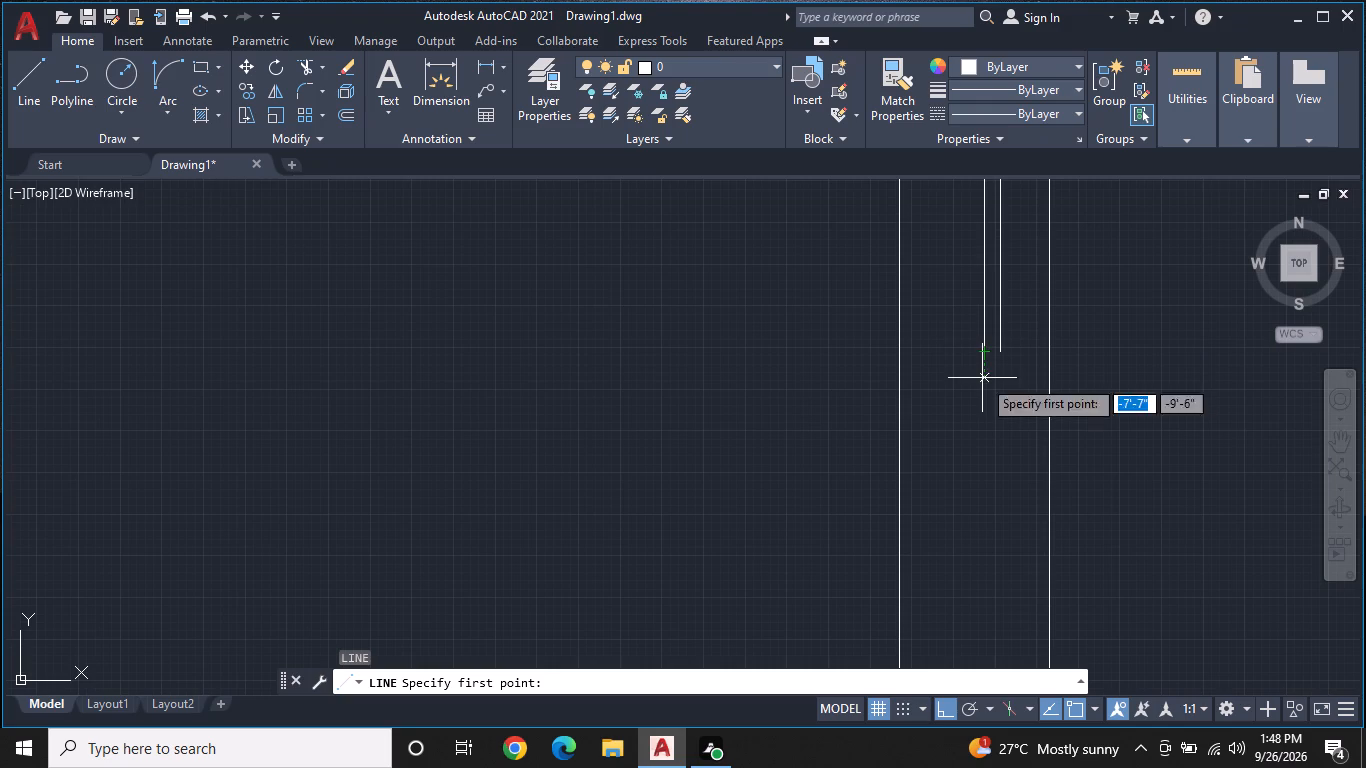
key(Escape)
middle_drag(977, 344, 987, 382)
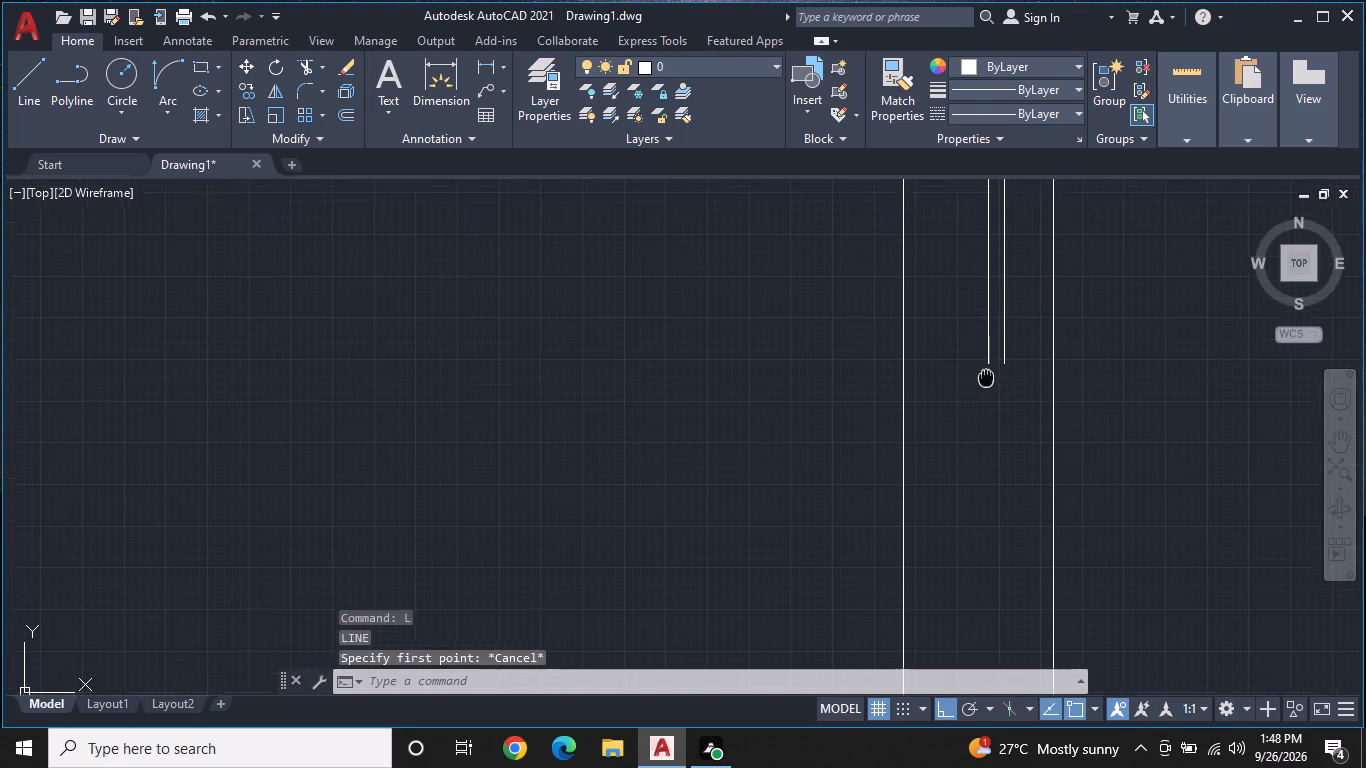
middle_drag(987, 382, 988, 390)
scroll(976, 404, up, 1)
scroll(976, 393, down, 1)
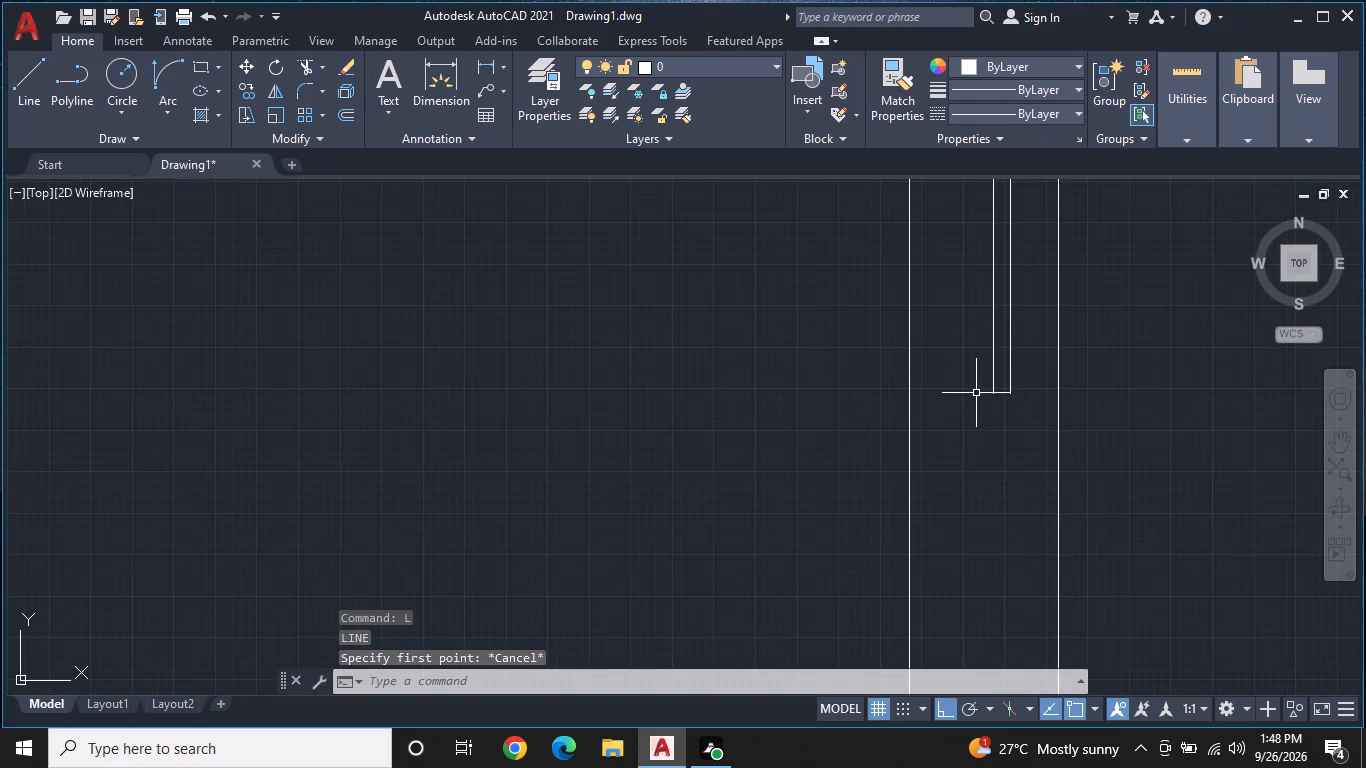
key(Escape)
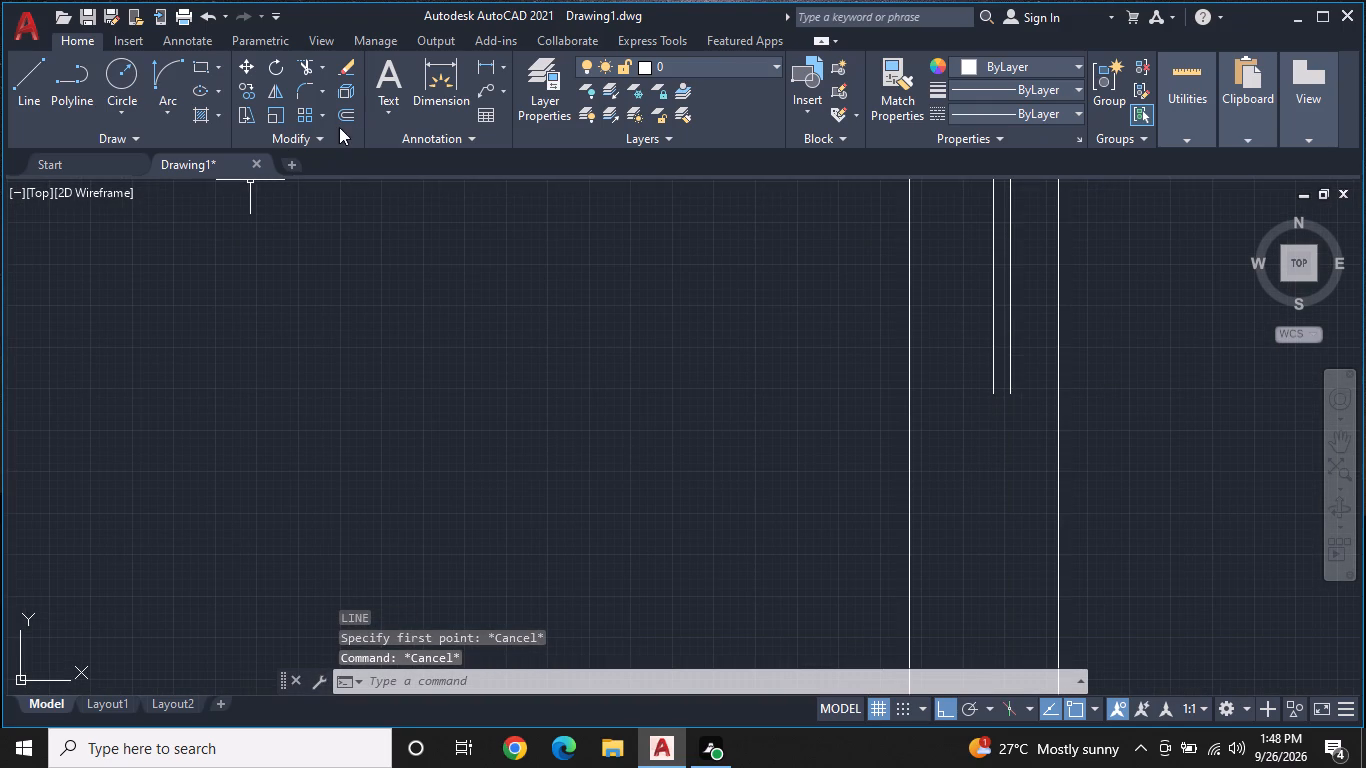
Offset the outermost vertical line inside the left outer wall by another 1" toward the wall's outer face.
click(348, 114)
key(space)
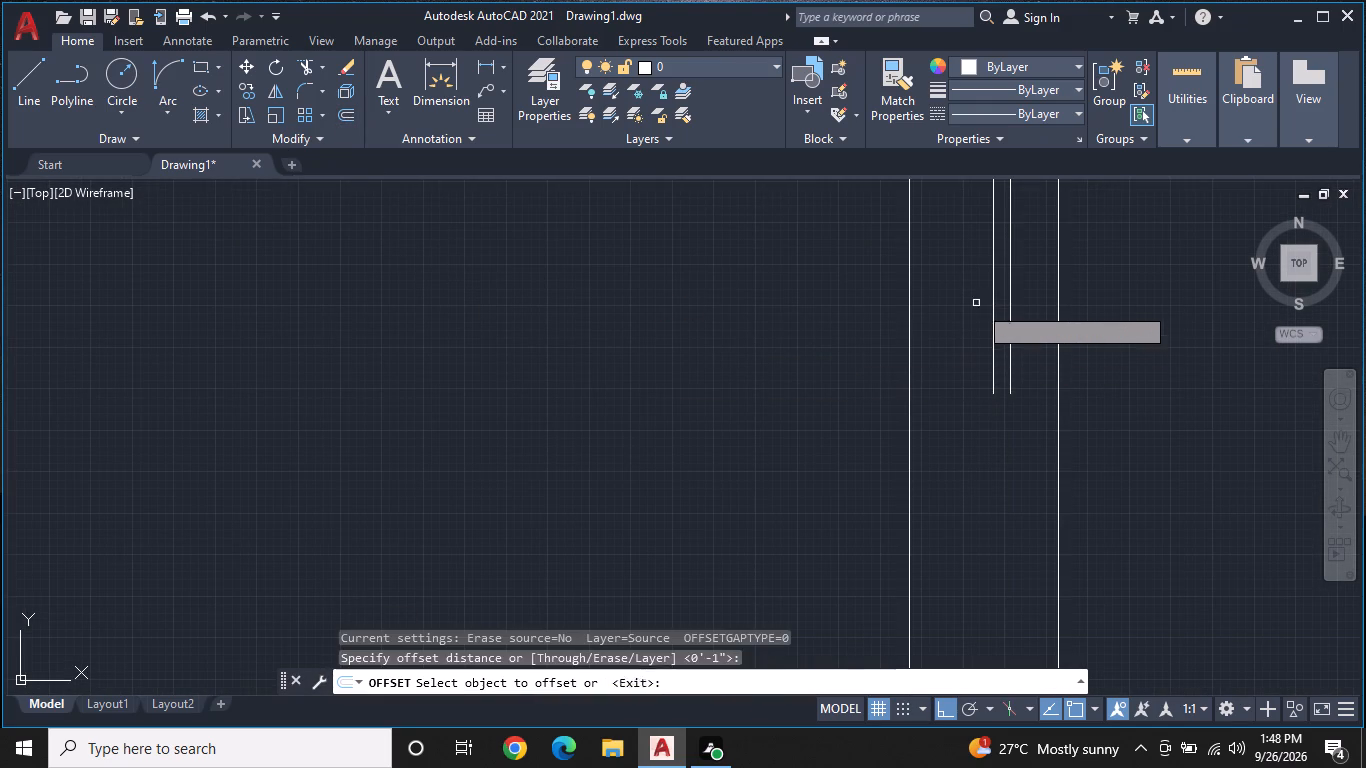
click(994, 343)
click(949, 371)
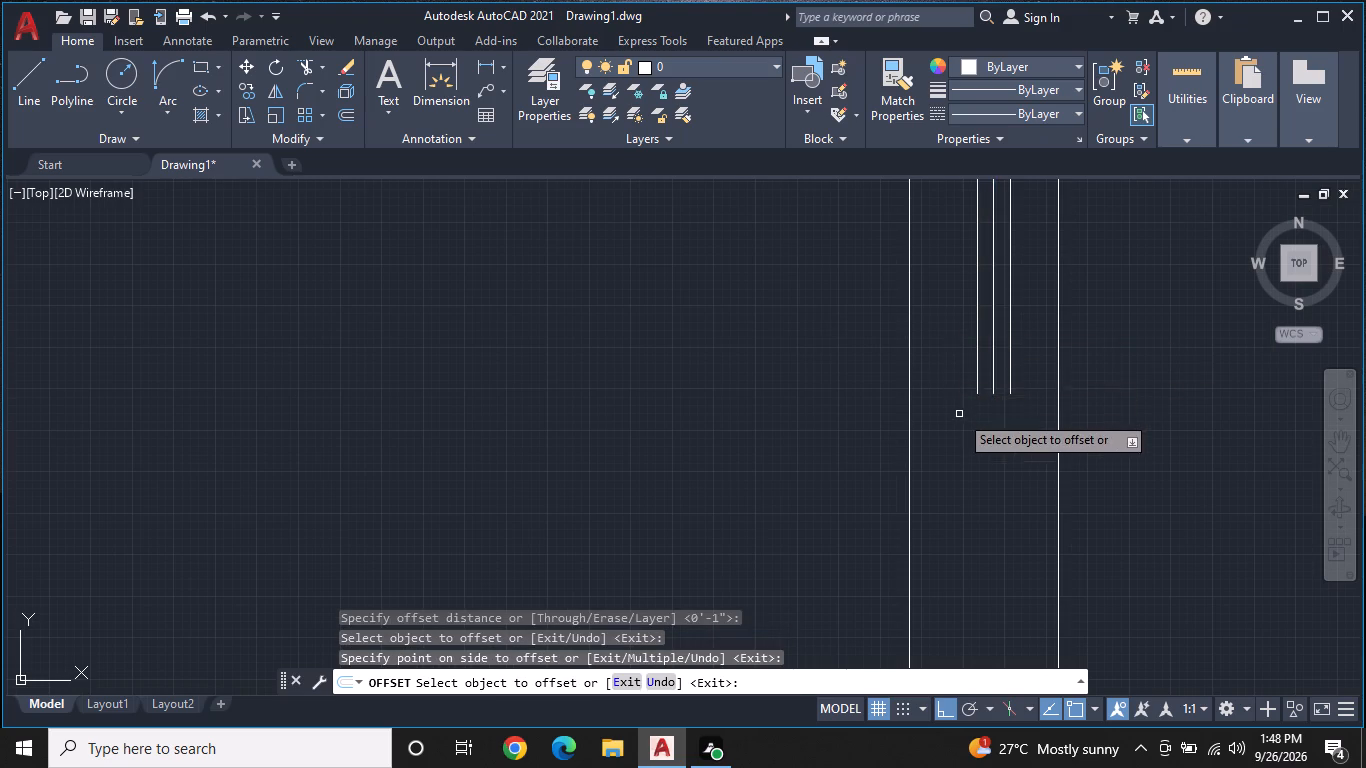
scroll(959, 414, down, 2)
middle_drag(964, 435, 956, 383)
text(L)
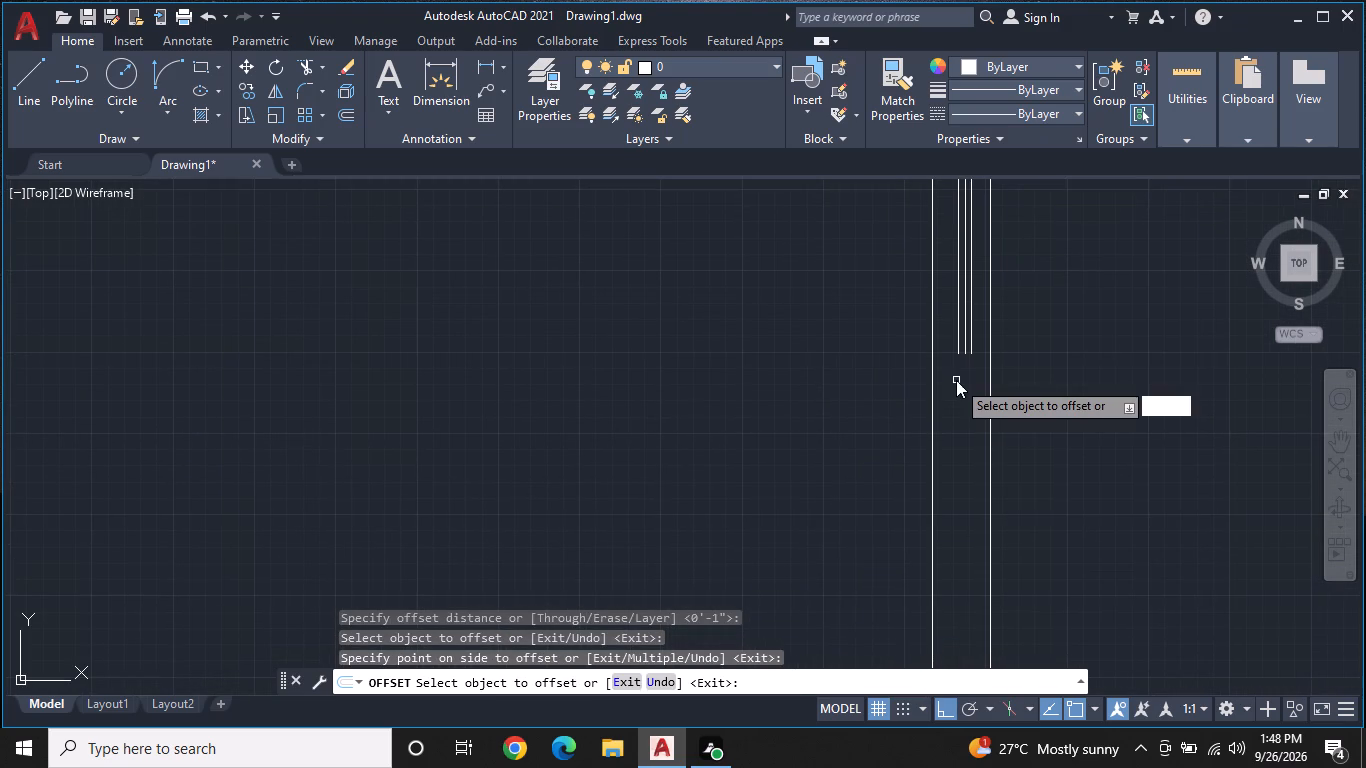
key(space)
key(Escape)
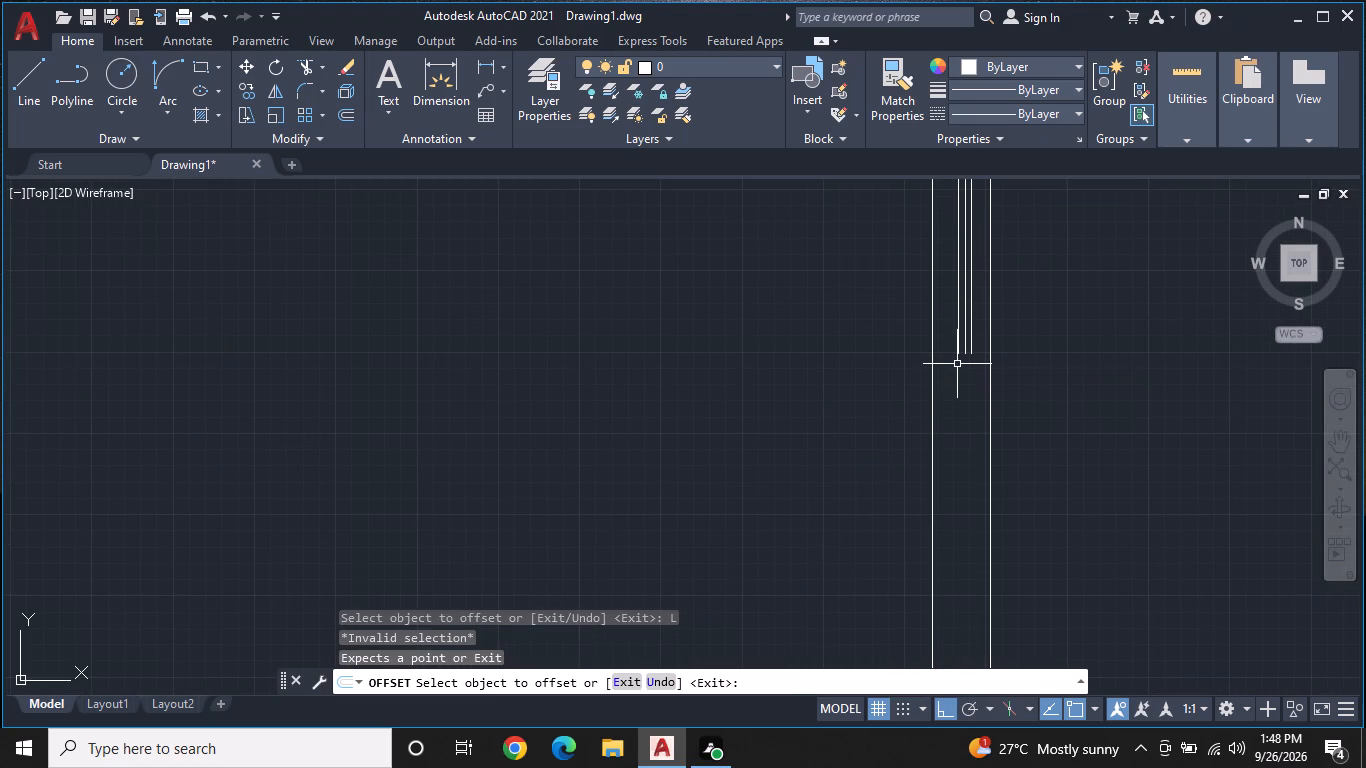
Draw a vertical line about 3'-9" long down inside the left outer wall from the lower end of the outermost window line.
text(L)
key(space)
scroll(958, 357, up, 2)
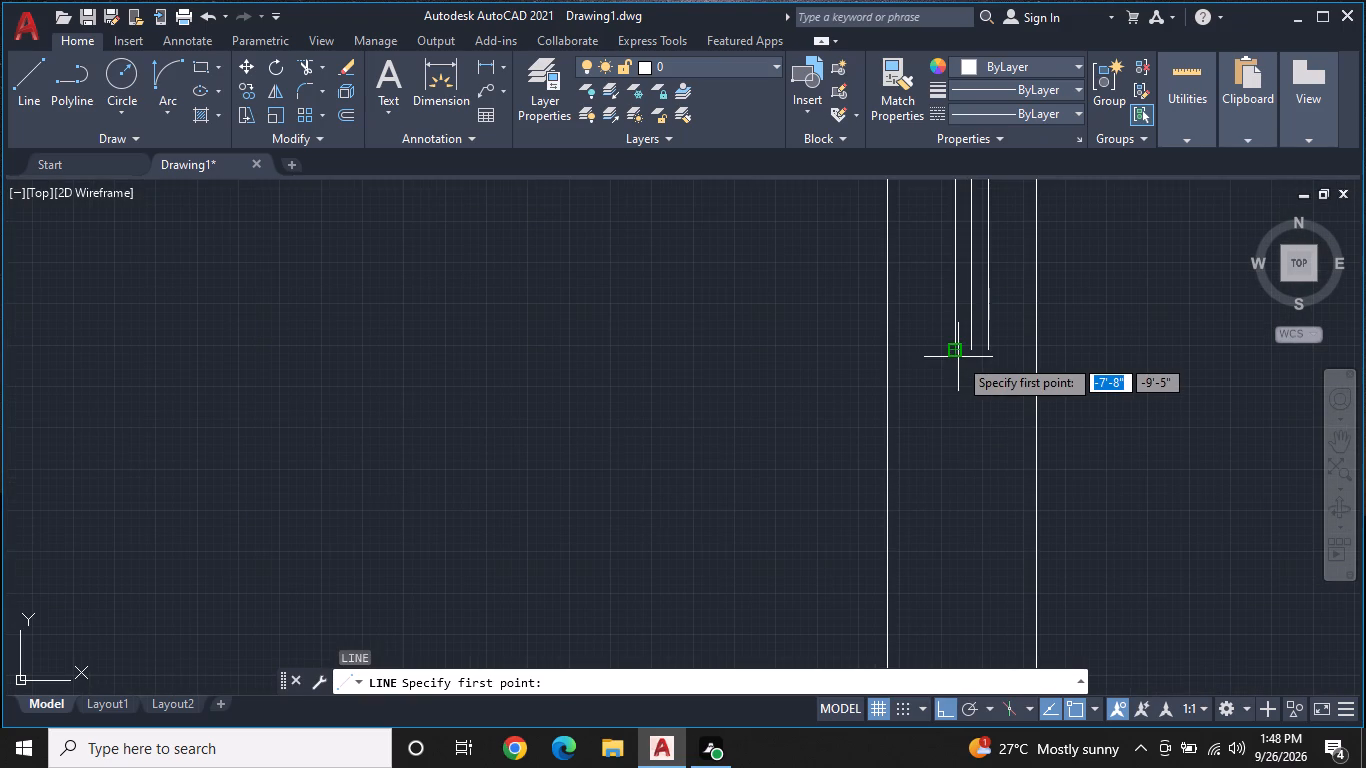
click(956, 351)
middle_drag(967, 493, 962, 339)
scroll(962, 361, down, 1)
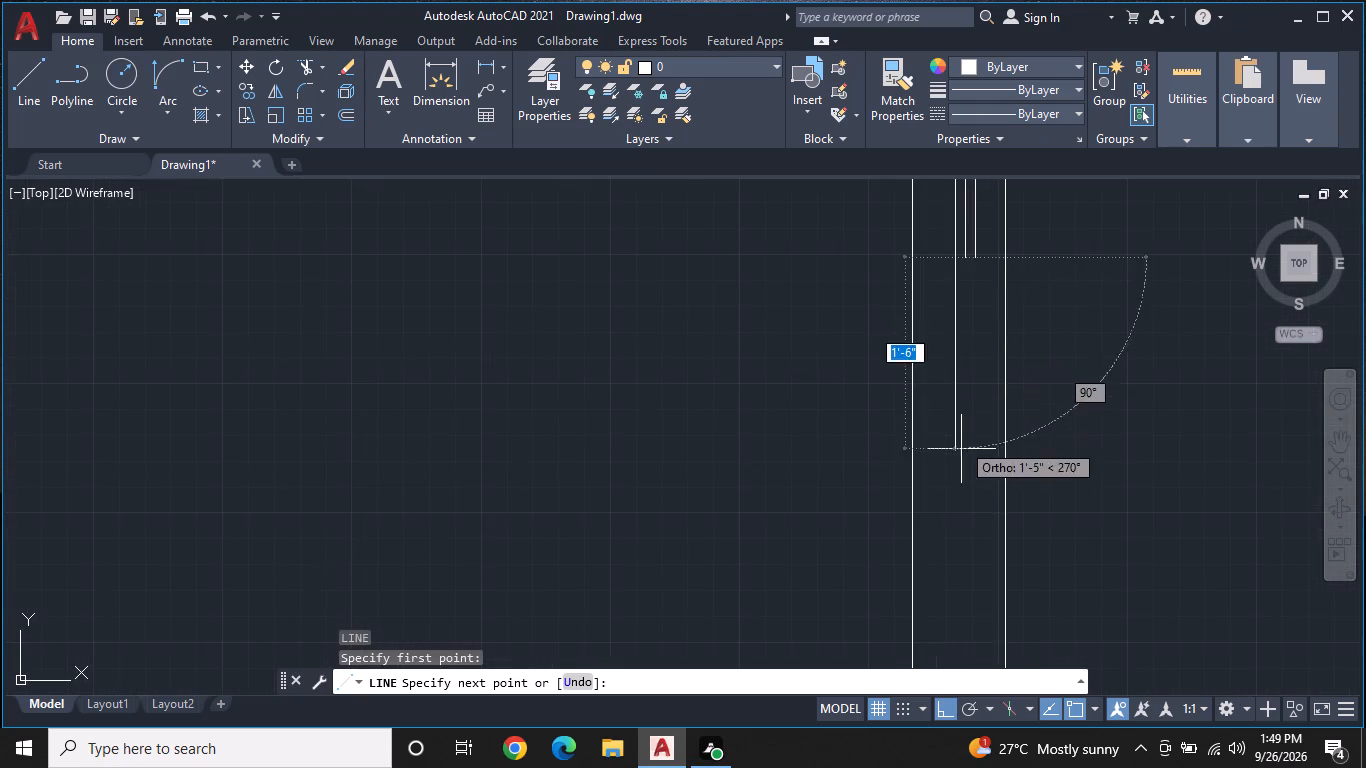
middle_drag(954, 501, 955, 366)
scroll(958, 407, down, 2)
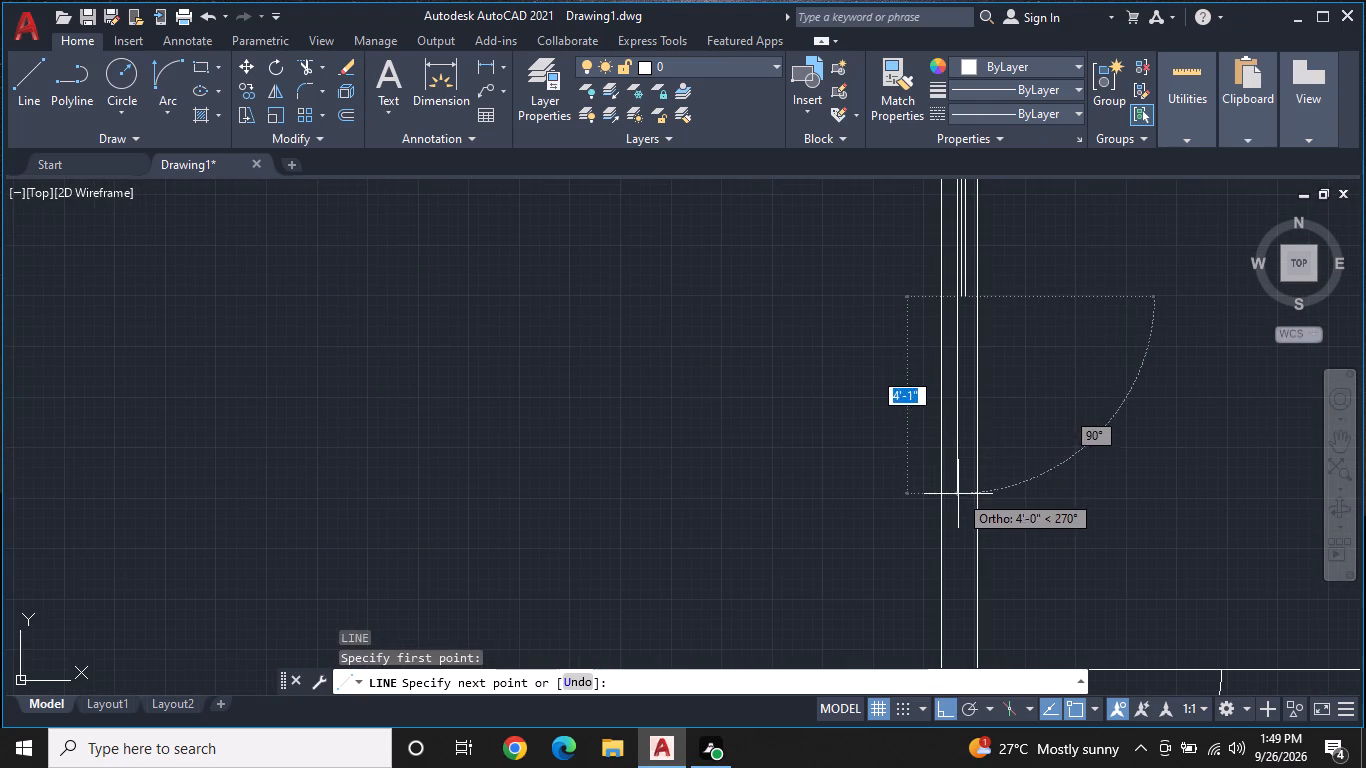
middle_drag(958, 495, 966, 336)
scroll(969, 319, up, 1)
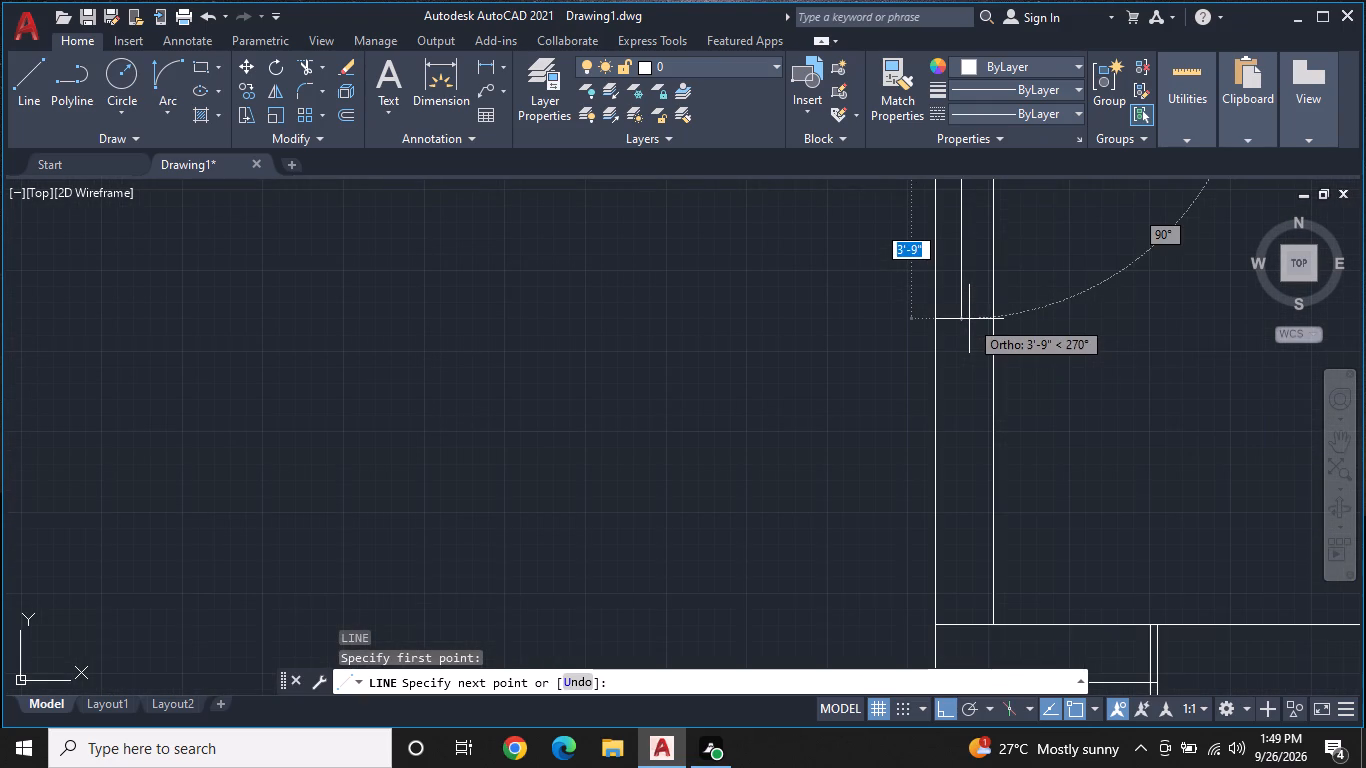
click(968, 309)
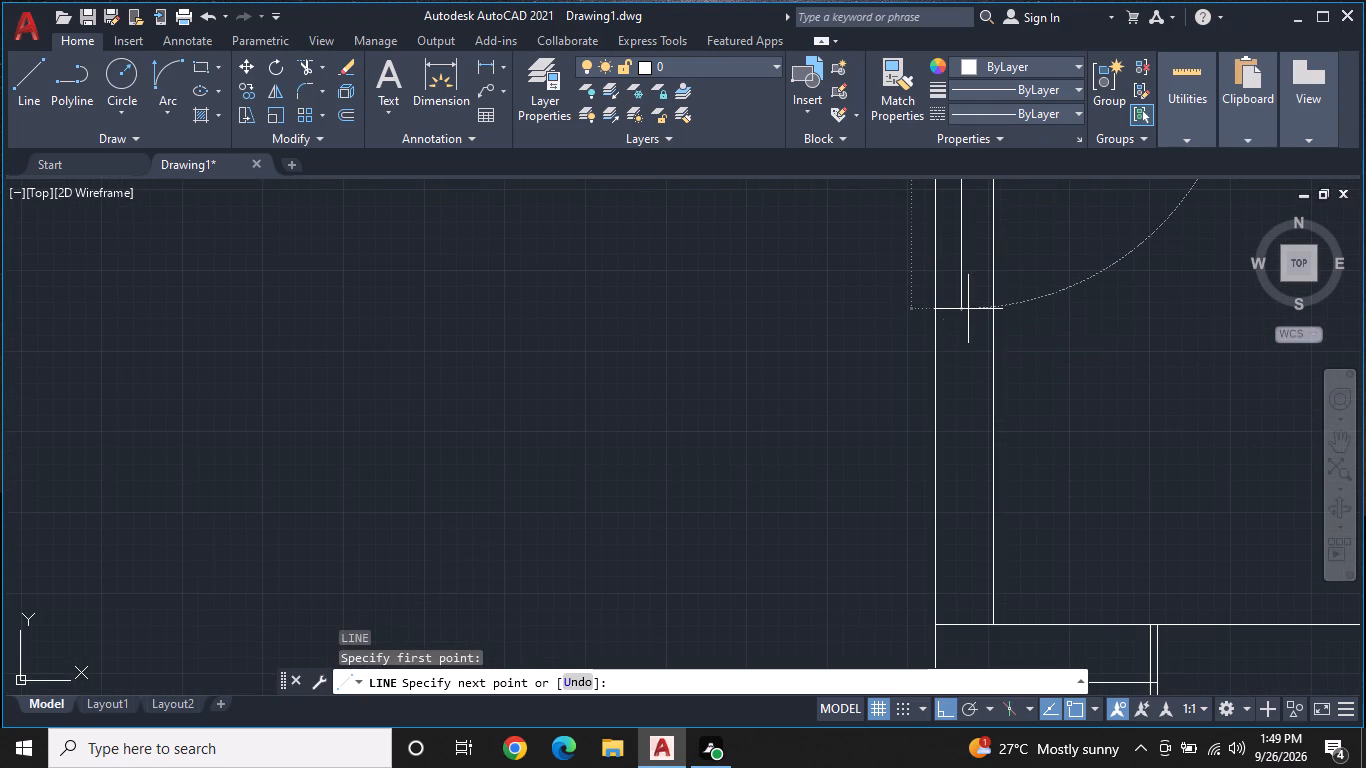
key(Escape)
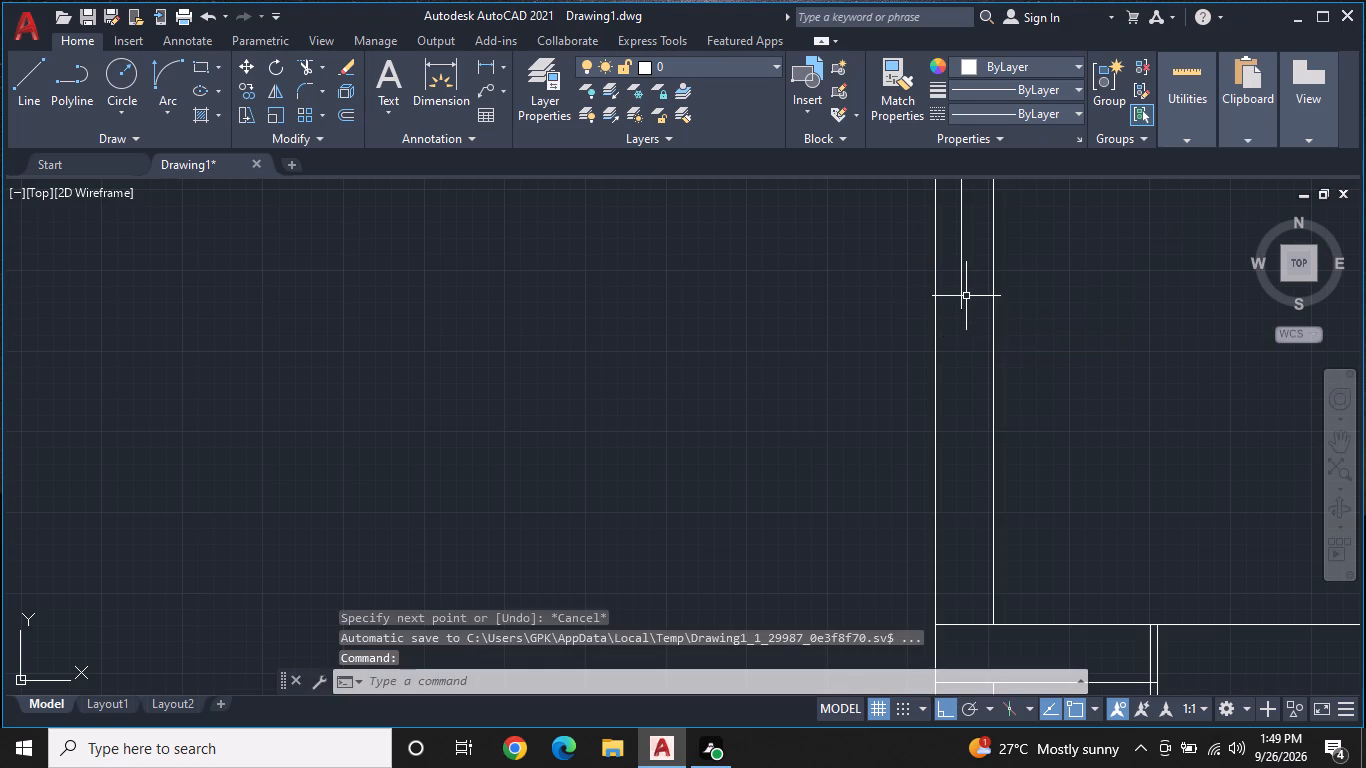
Offset the lower vertical window line by 1" to both sides, toward the wall's outer face and toward its inner face.
click(338, 111)
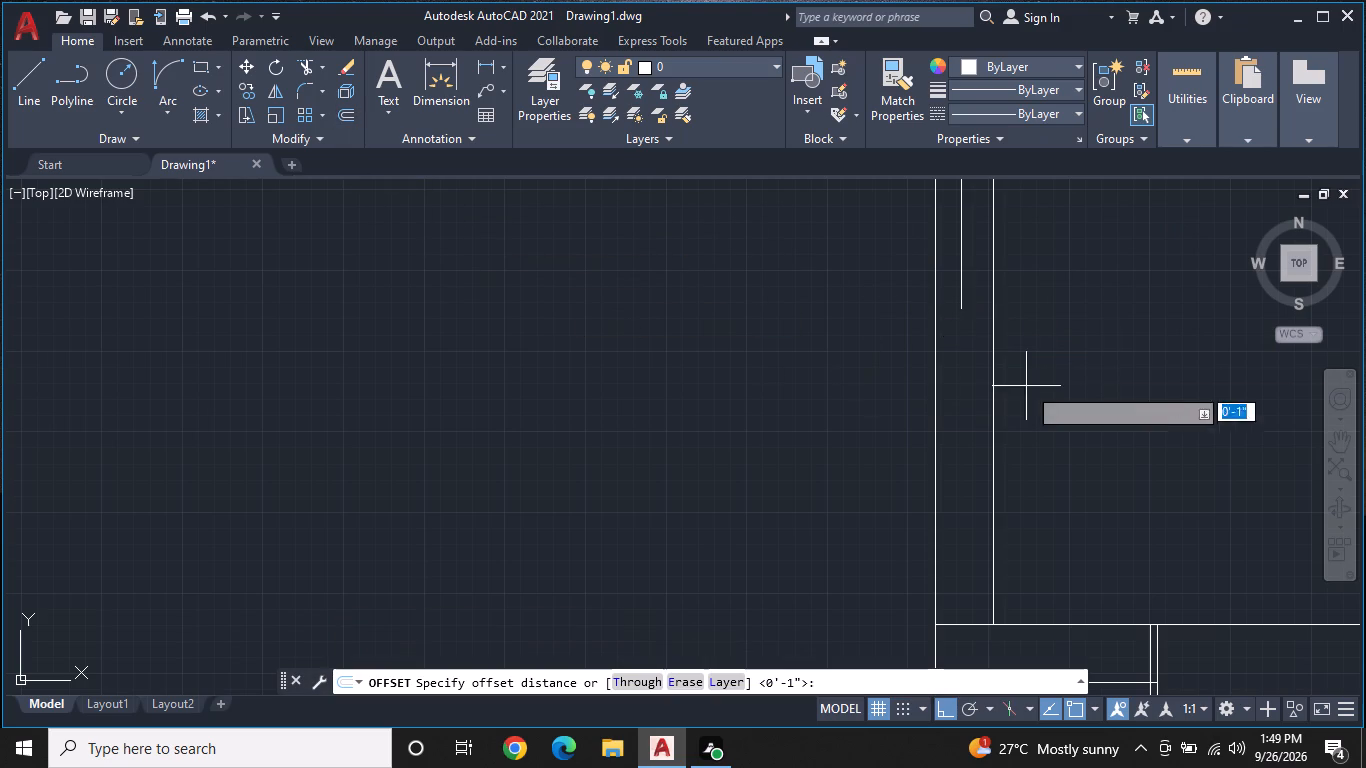
key(space)
click(964, 290)
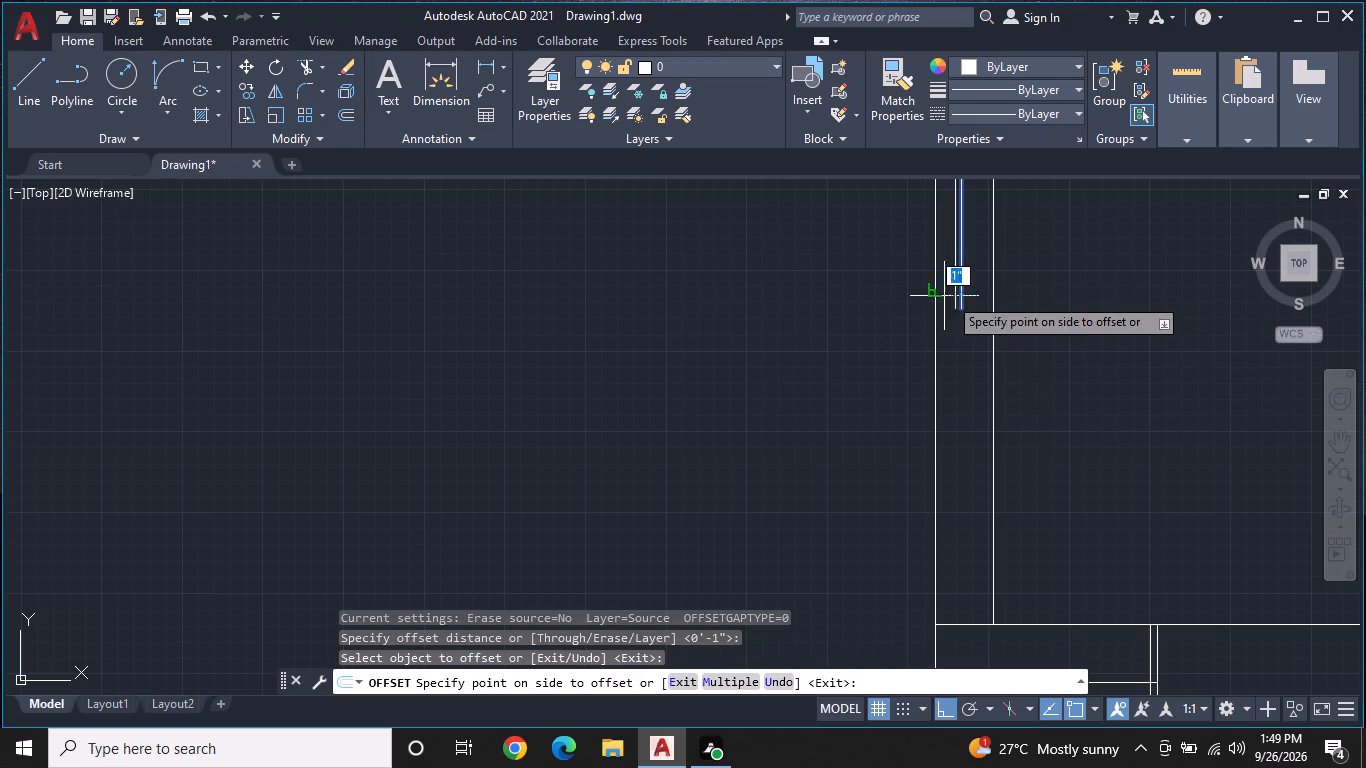
click(931, 303)
middle_drag(979, 391, 938, 525)
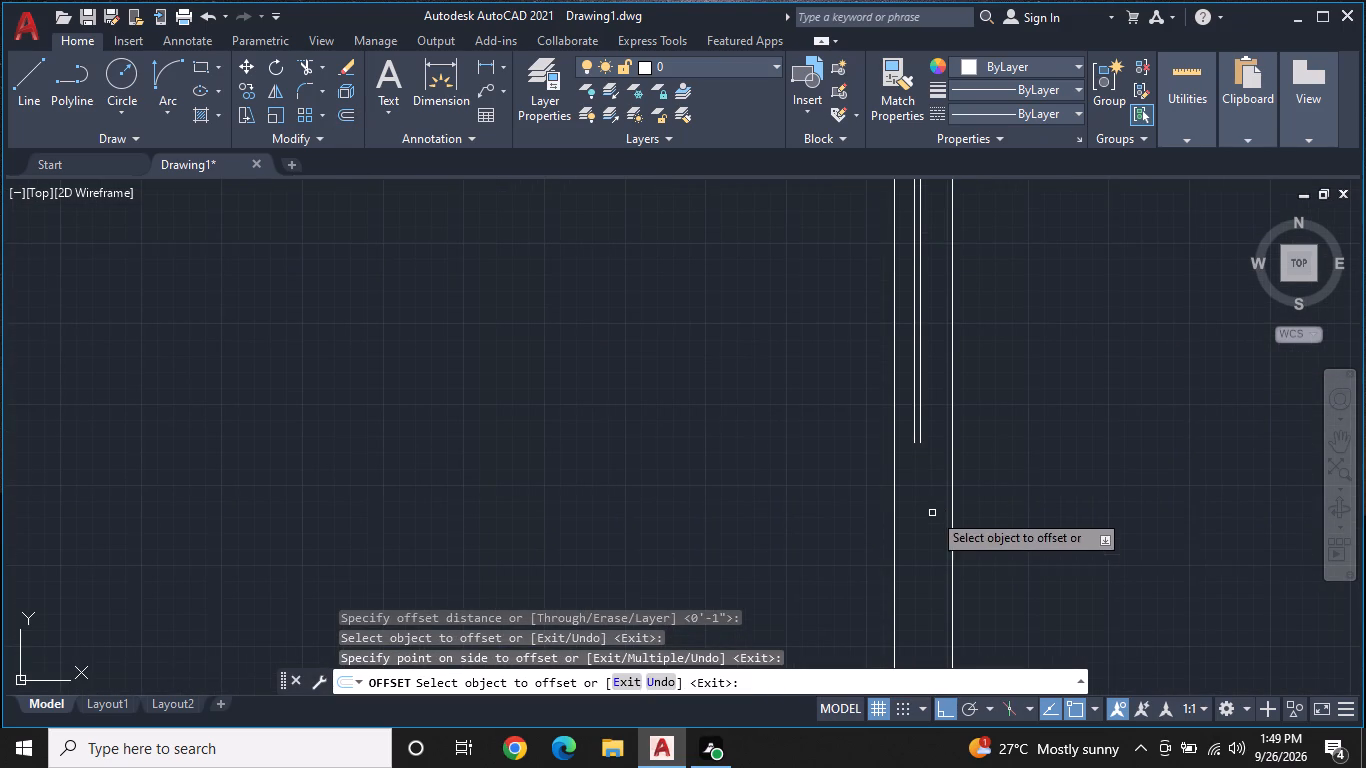
click(921, 410)
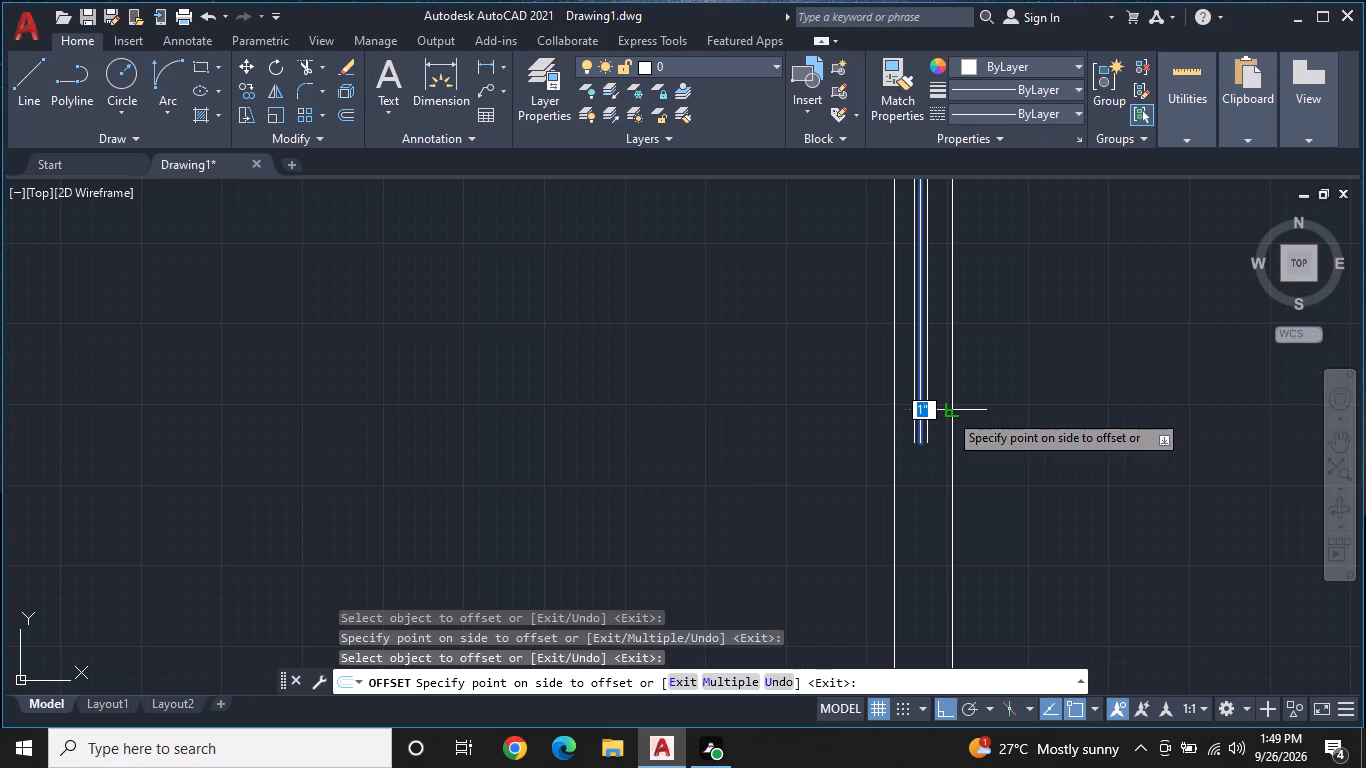
click(948, 412)
middle_drag(936, 472, 936, 460)
scroll(936, 460, down, 1)
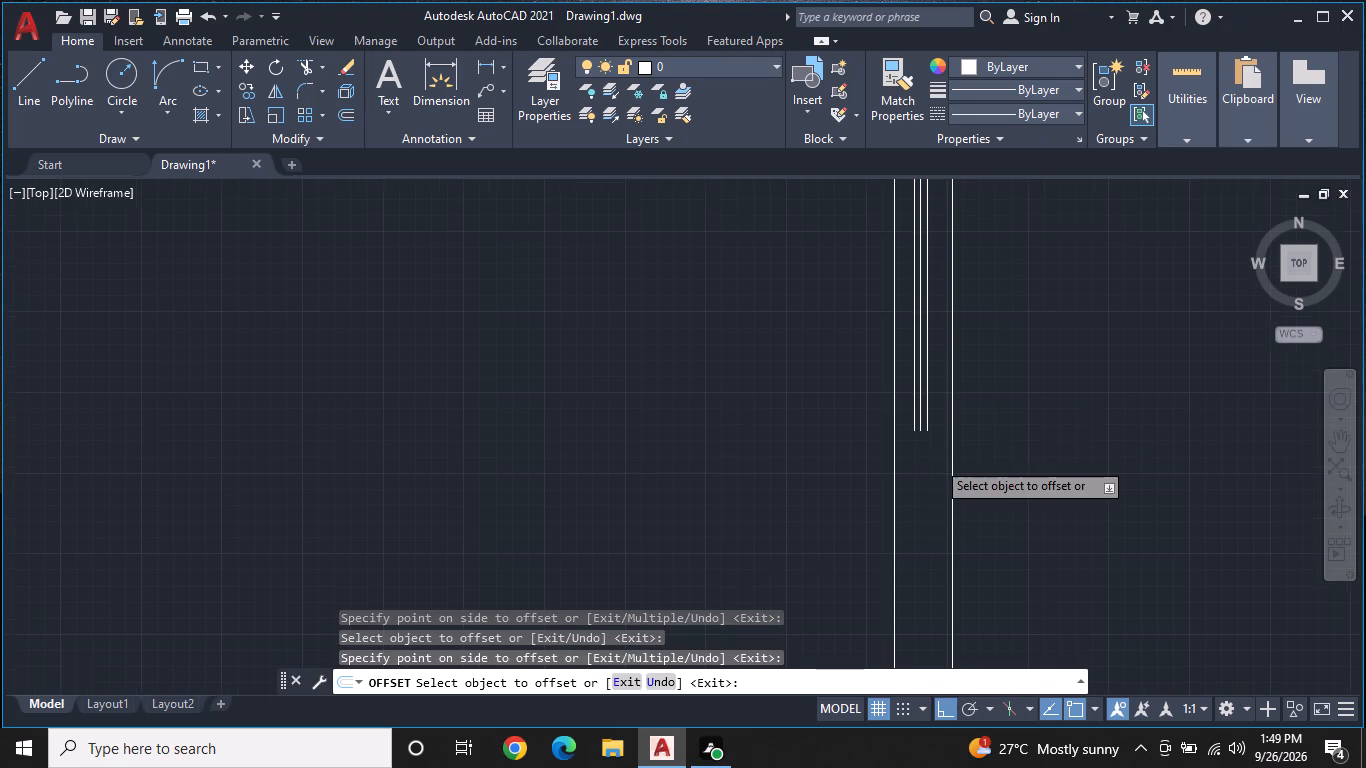
scroll(936, 460, down, 1)
middle_drag(922, 372, 922, 380)
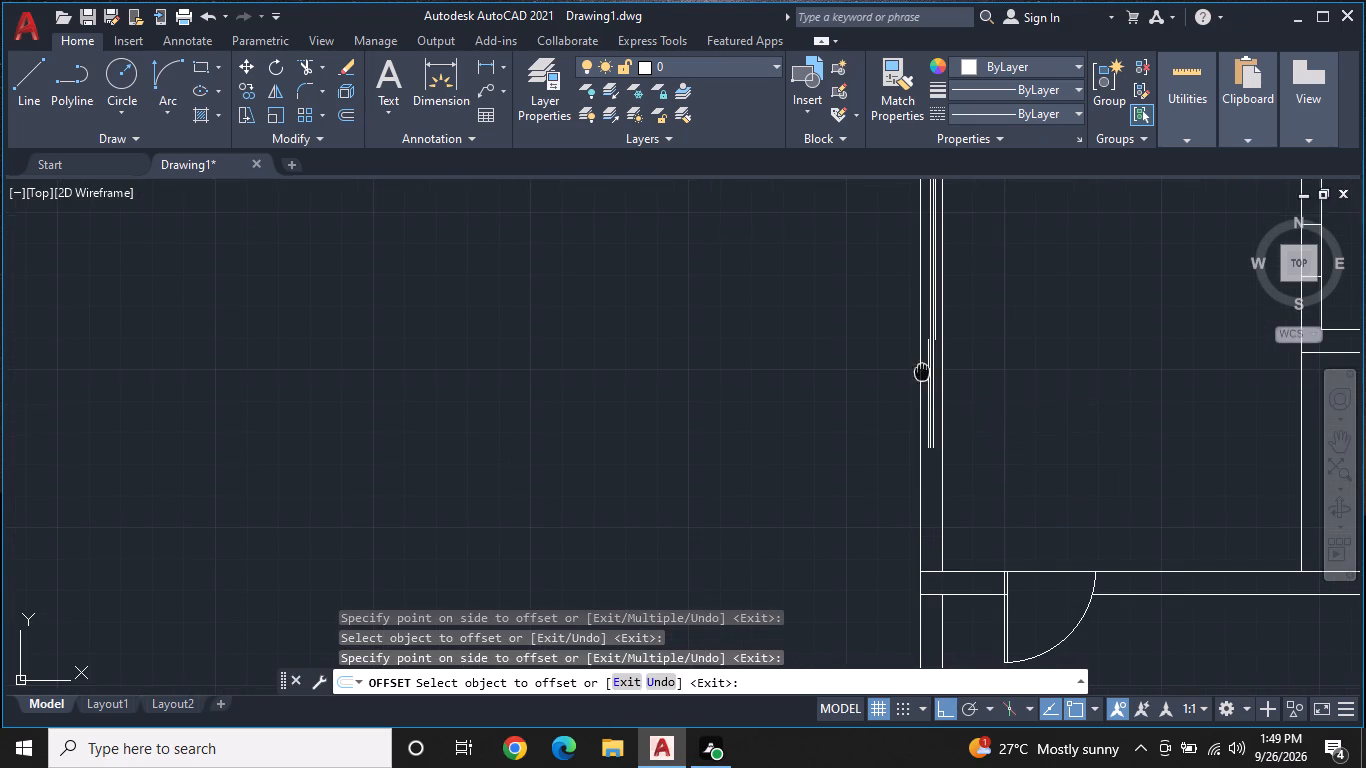
middle_drag(922, 380, 923, 536)
key(Escape)
Trim away the outermost of the three upper window lines in the left outer wall.
scroll(926, 428, up, 1)
text(TR)
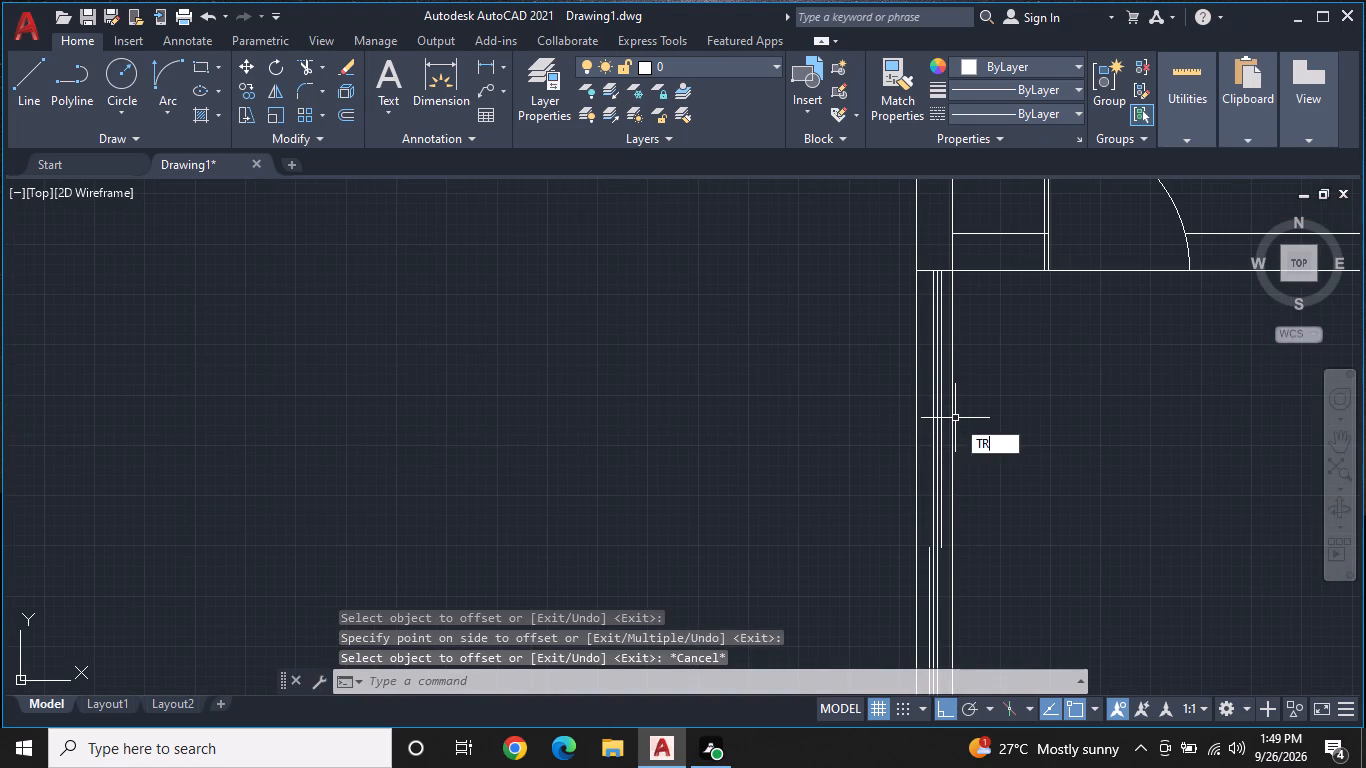
key(space)
scroll(935, 434, up, 3)
scroll(931, 422, down, 2)
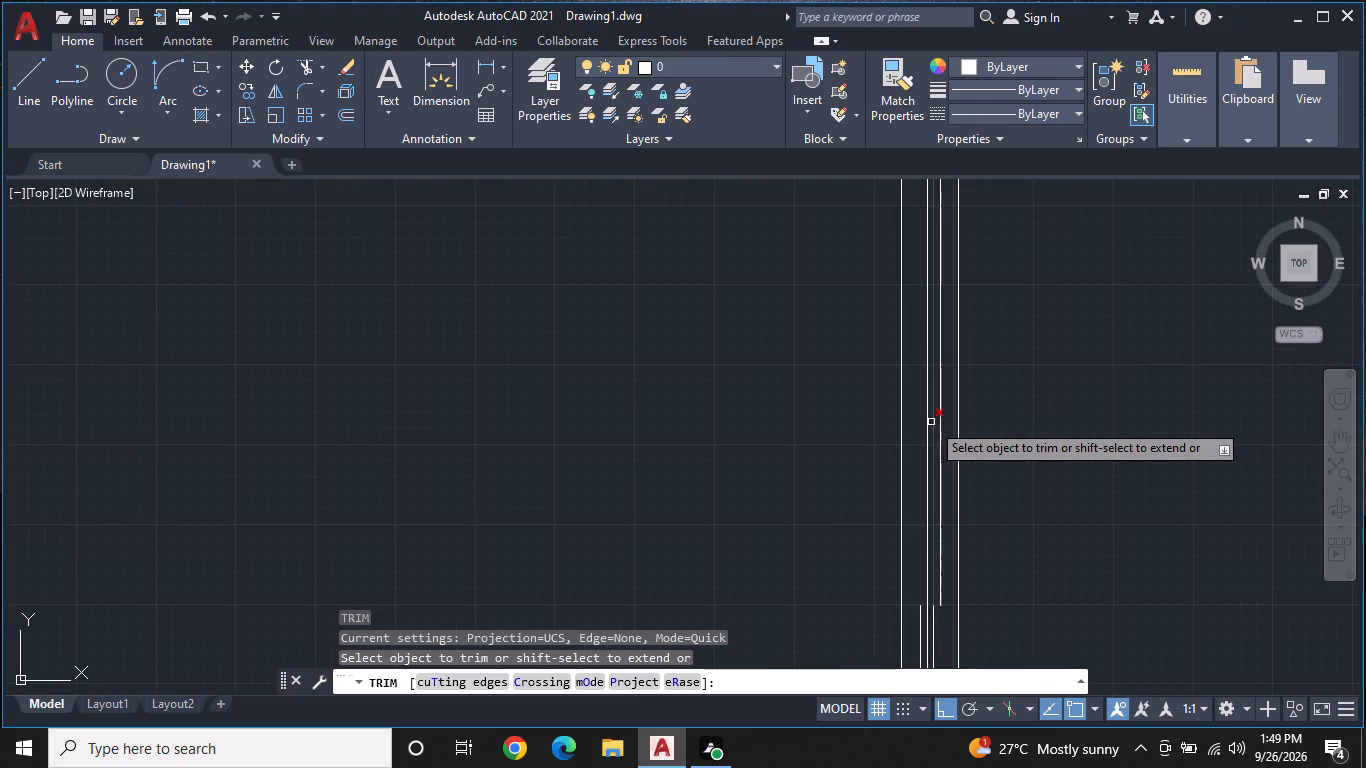
scroll(930, 422, up, 1)
click(924, 410)
scroll(912, 462, down, 1)
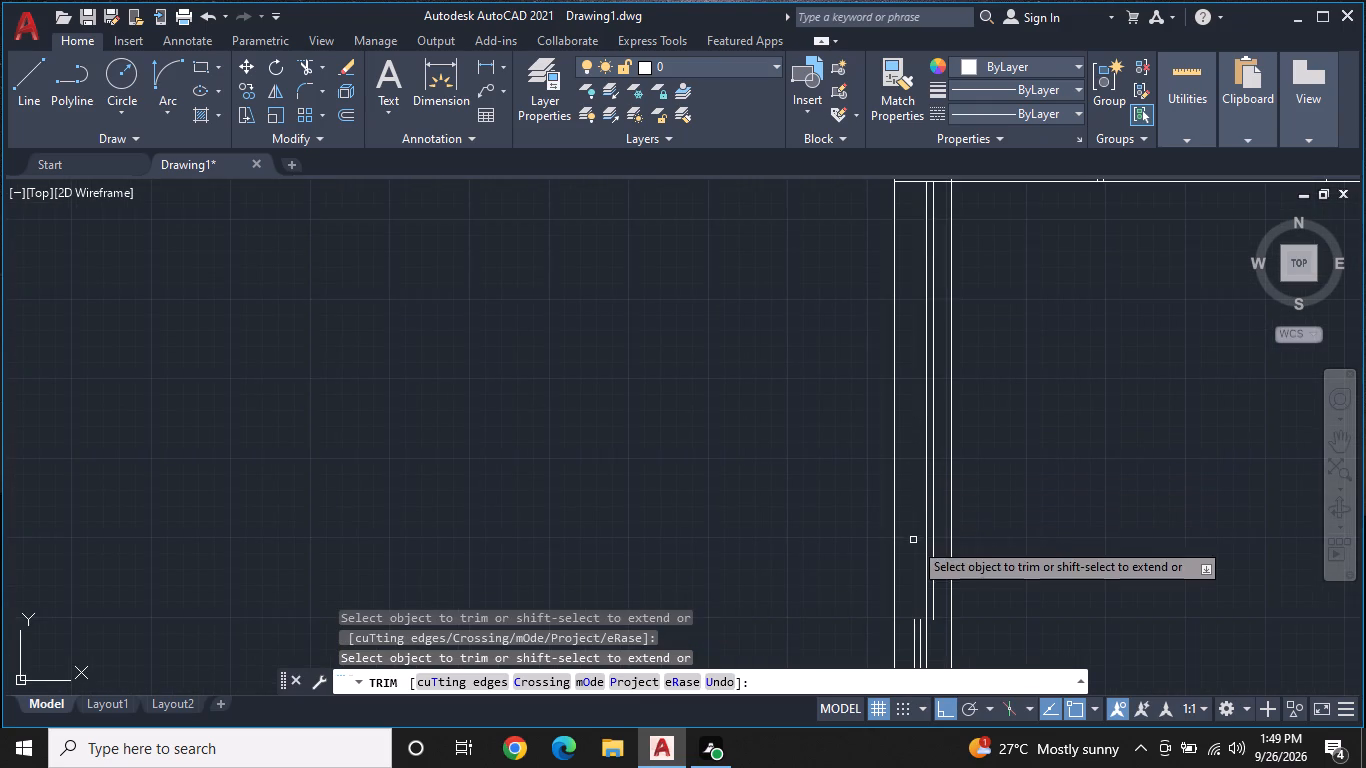
middle_drag(913, 541, 907, 420)
middle_drag(938, 536, 956, 451)
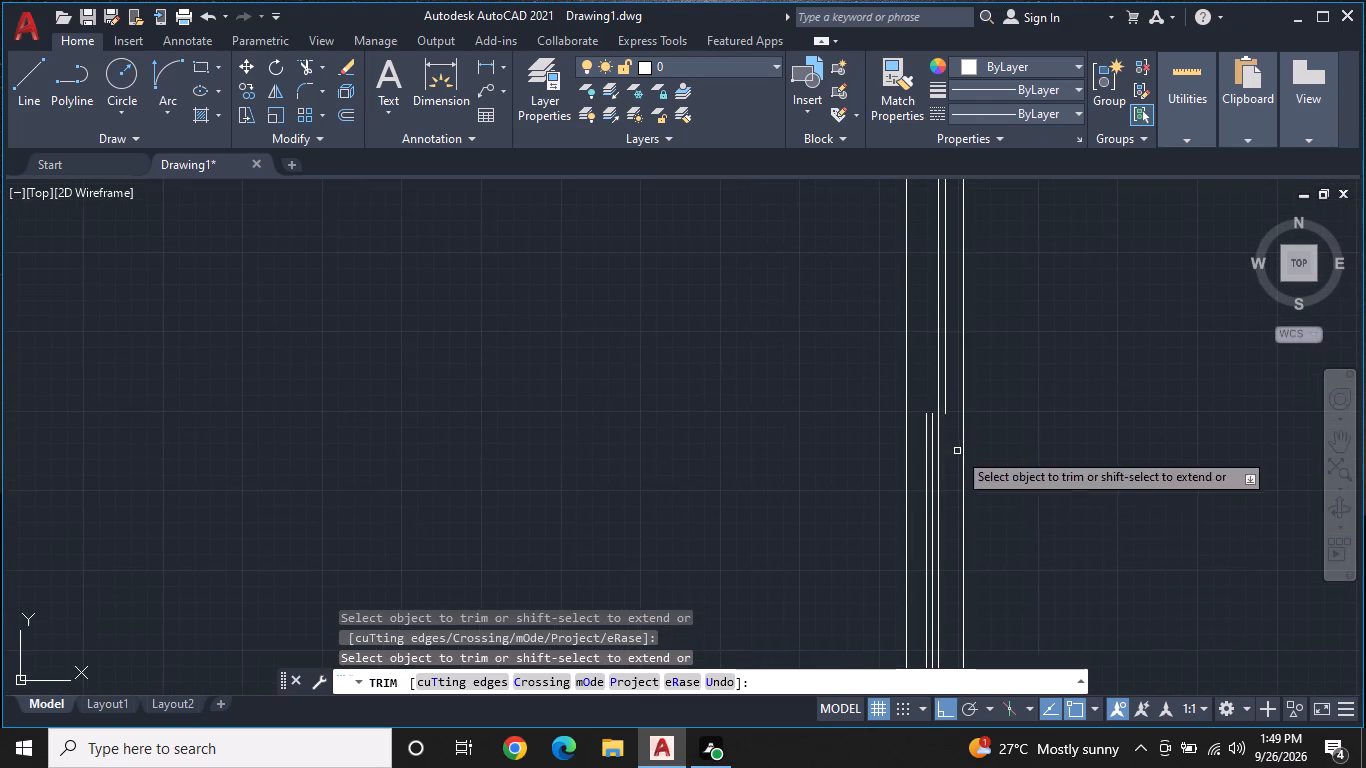
middle_drag(953, 598, 960, 461)
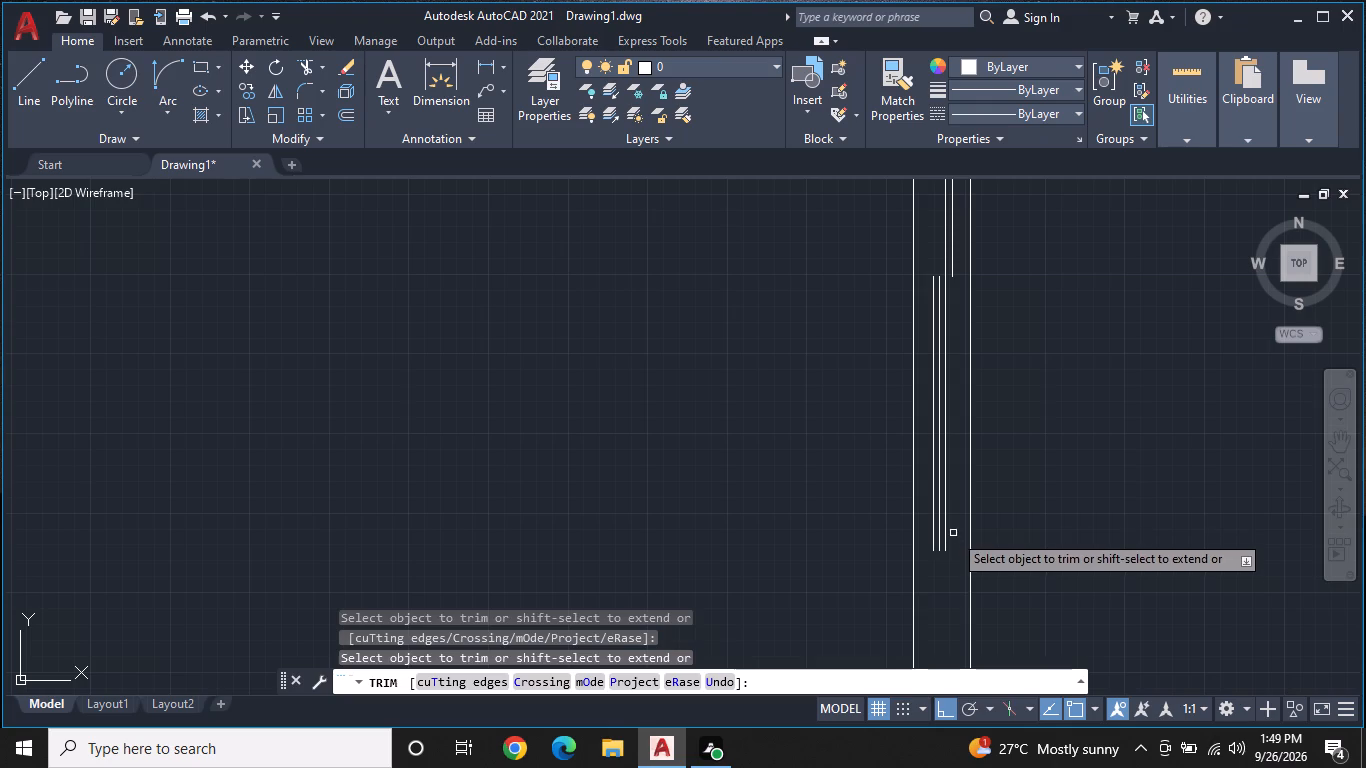
key(Escape)
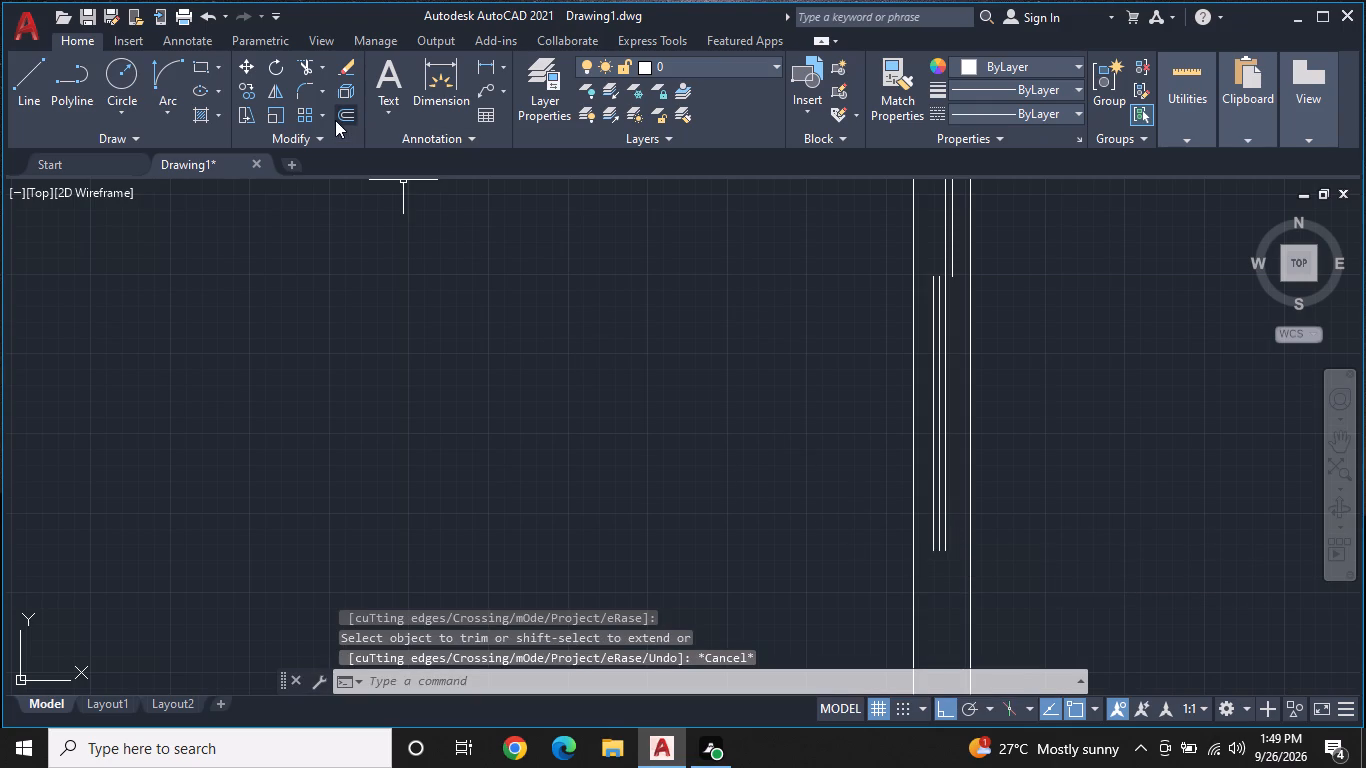
Draw a vertical line about 4'-1" long from the lower end of the middle segment's innermost window line down to the cross wall.
click(336, 118)
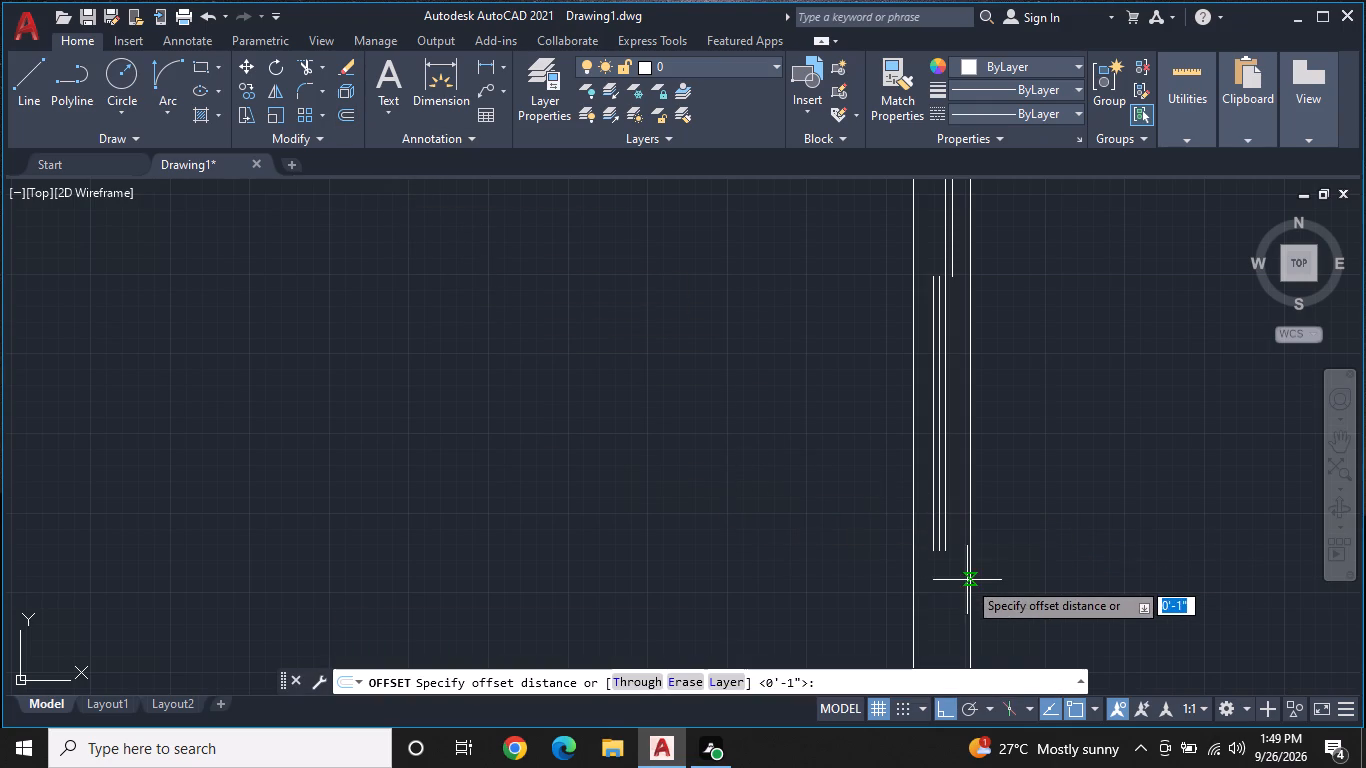
key(Escape)
middle_drag(934, 593, 941, 477)
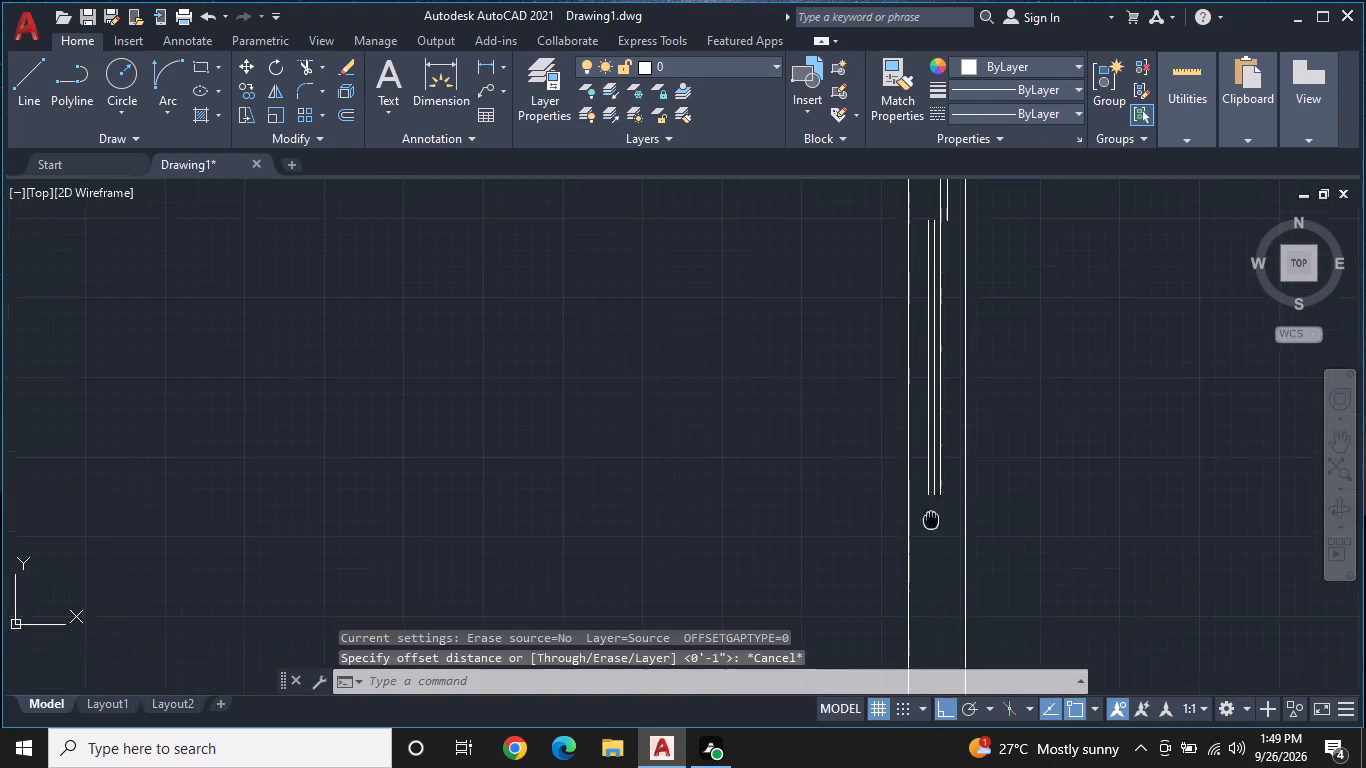
middle_drag(941, 477, 948, 433)
text(L)
key(space)
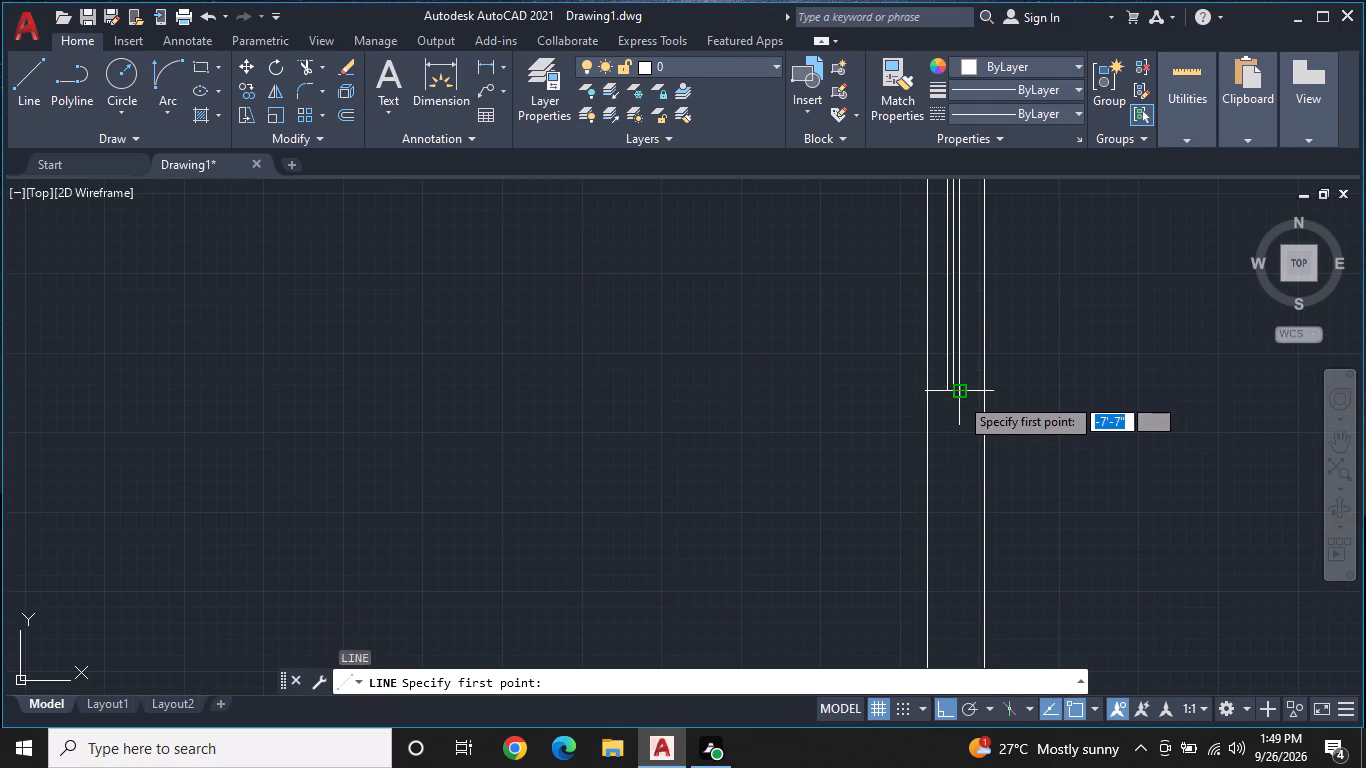
click(959, 396)
middle_drag(967, 582, 968, 369)
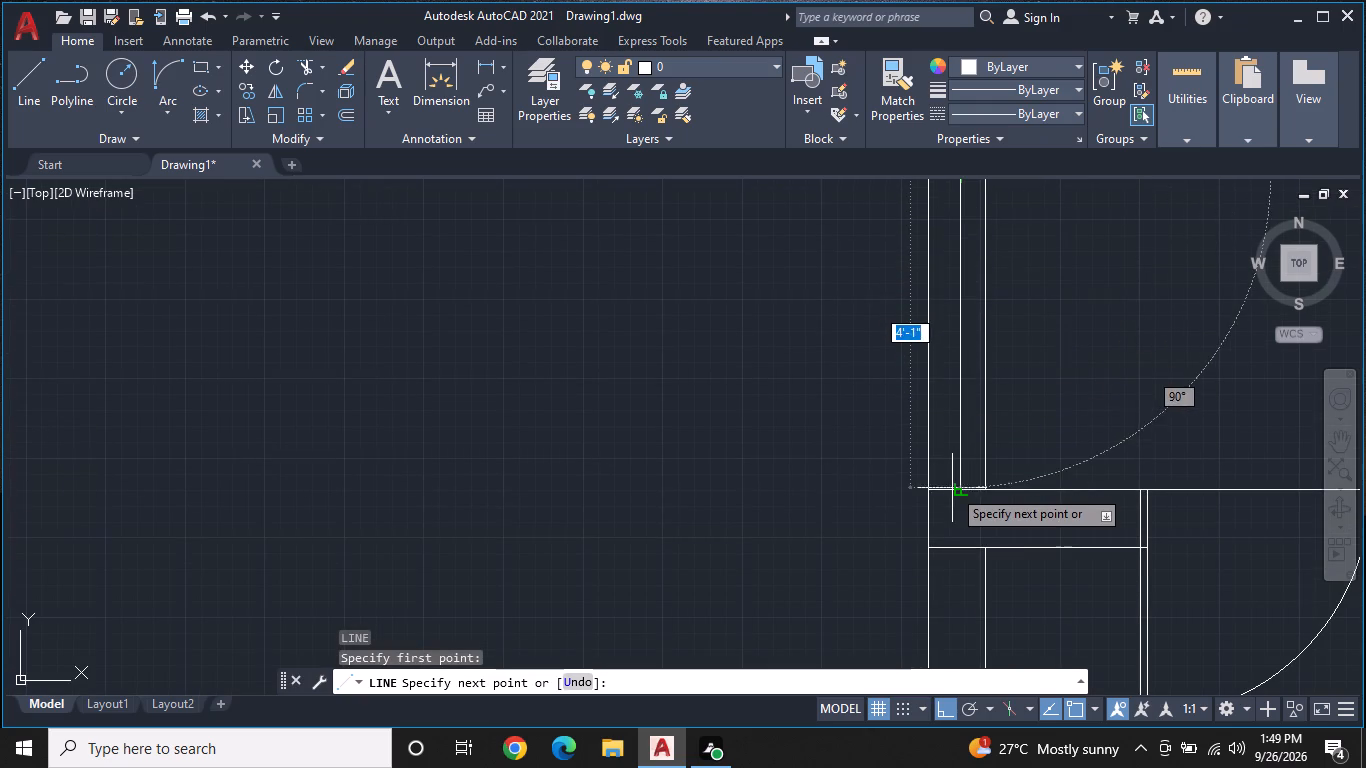
click(957, 488)
key(space)
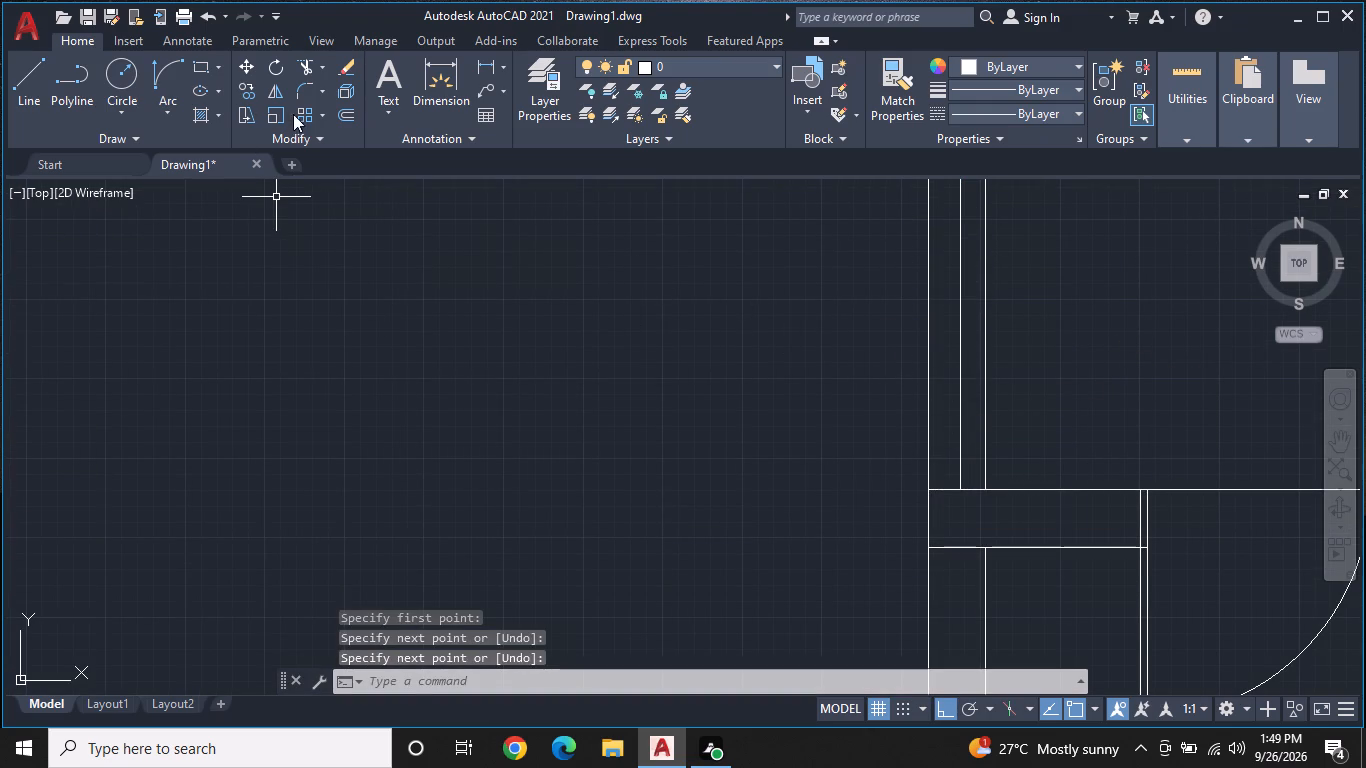
Offset the lowest vertical window line by 1" toward the left outer wall's inner face.
click(340, 119)
key(space)
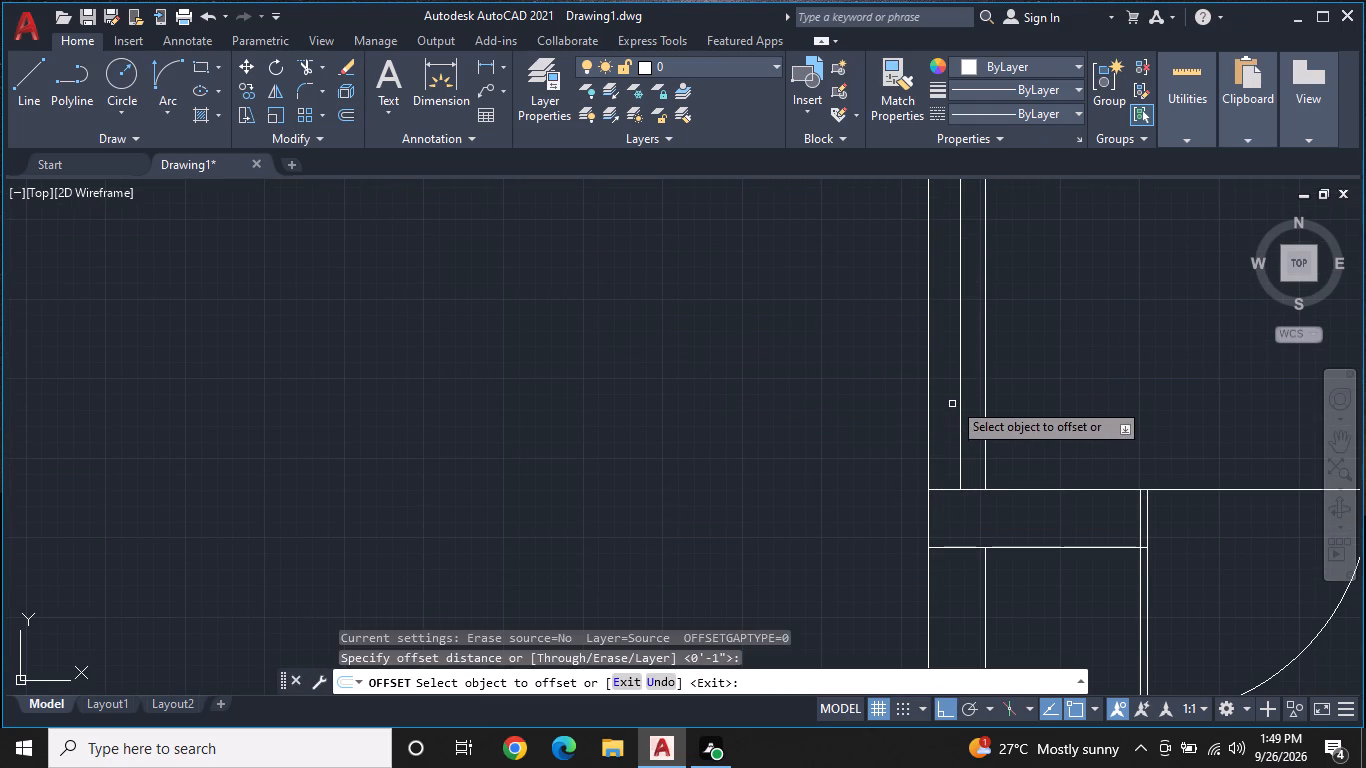
click(959, 359)
click(975, 358)
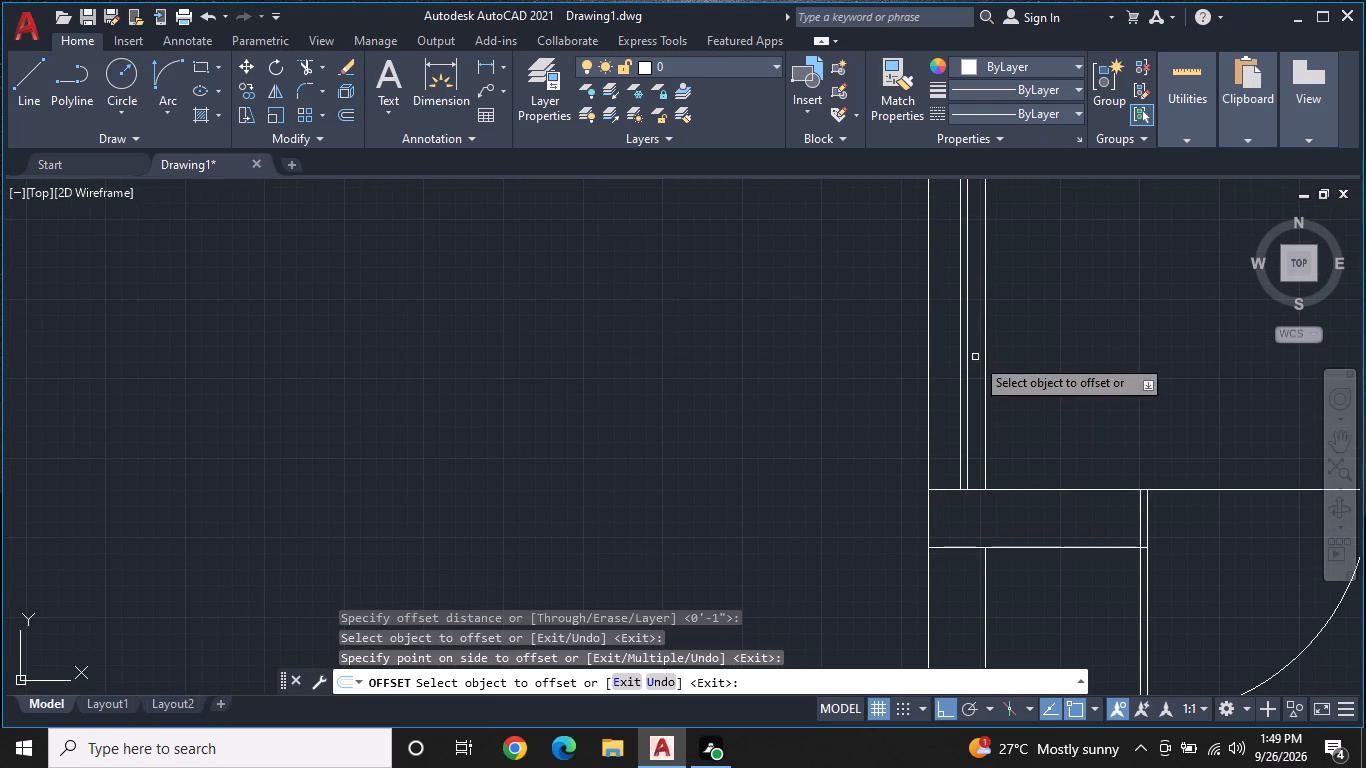
middle_drag(954, 299, 962, 588)
key(Escape)
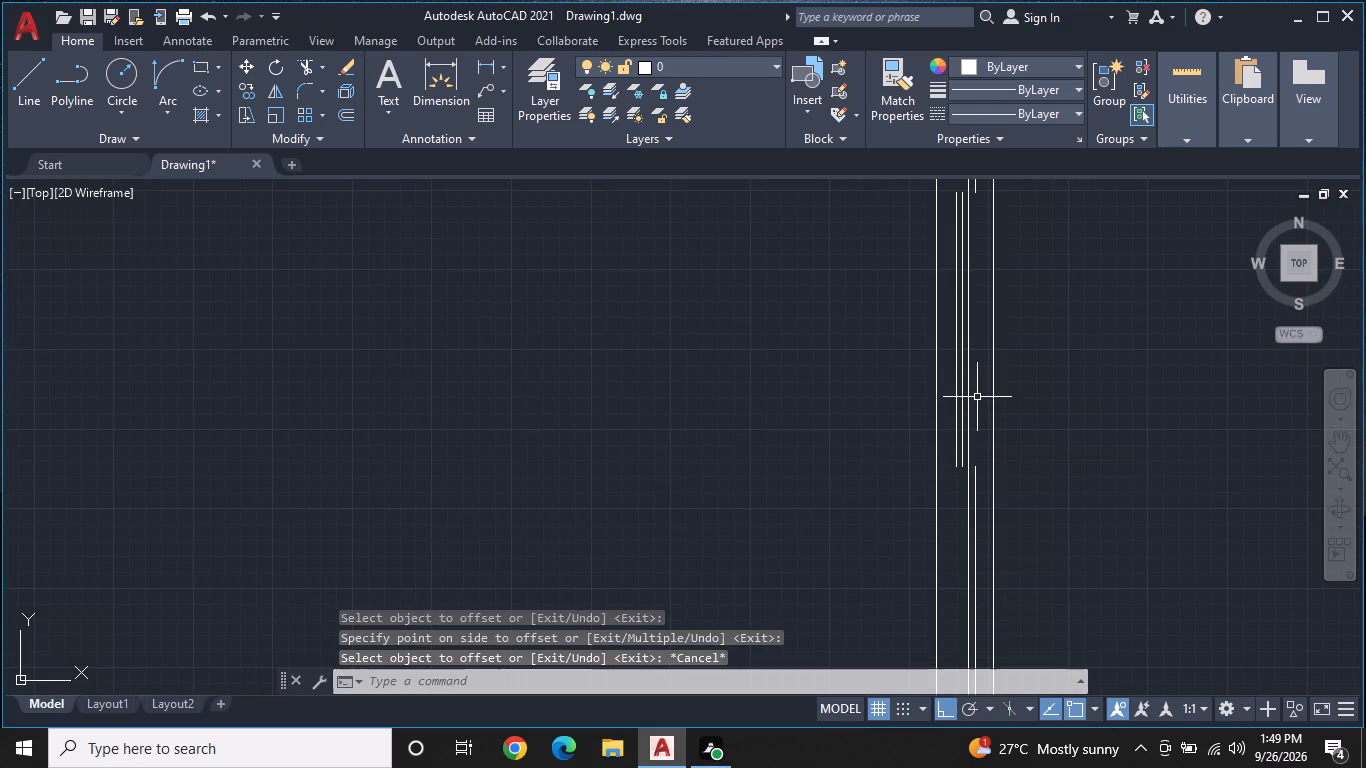
Trim away the innermost of the three window lines in the middle segment.
text(TR)
key(space)
click(969, 381)
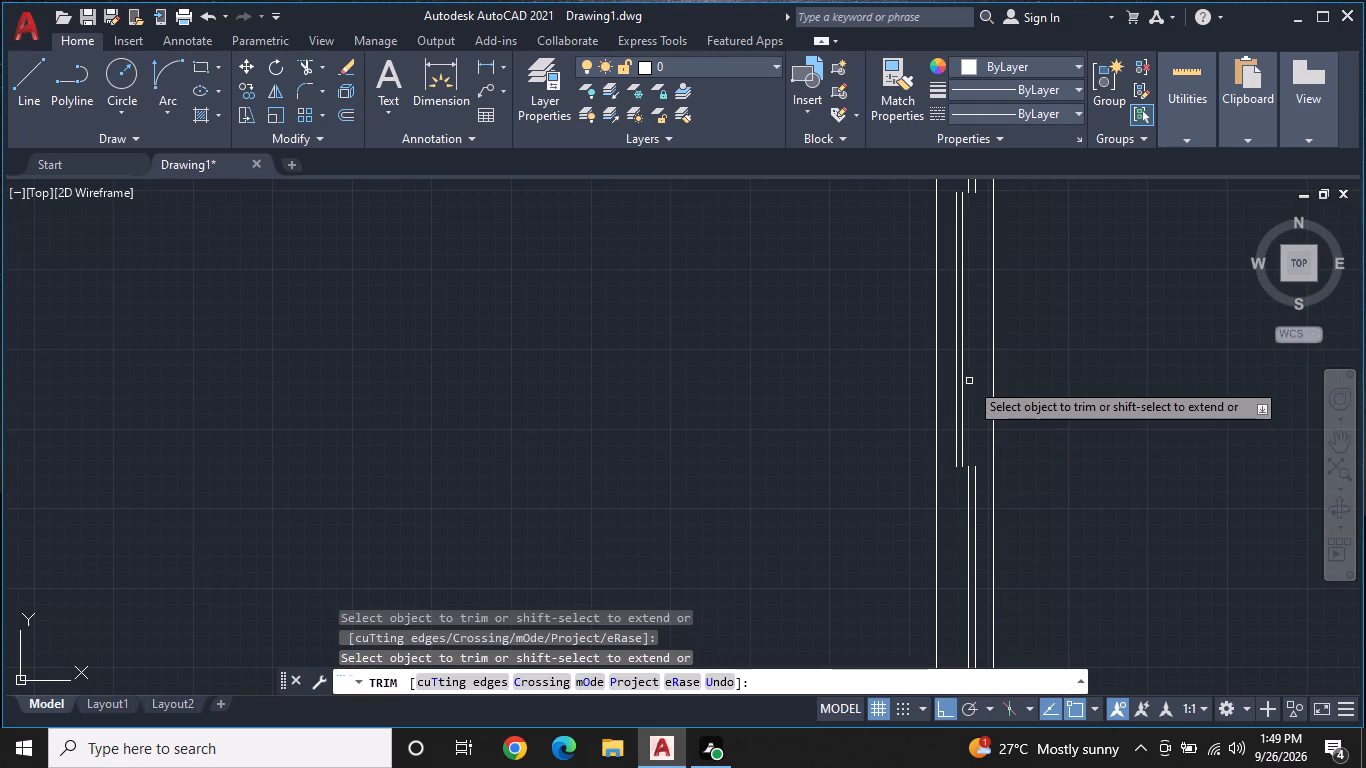
key(Escape)
Fillet the two window-line pairs into rounded ends where the middle and lower segments meet in the left outer wall.
scroll(968, 443, up, 1)
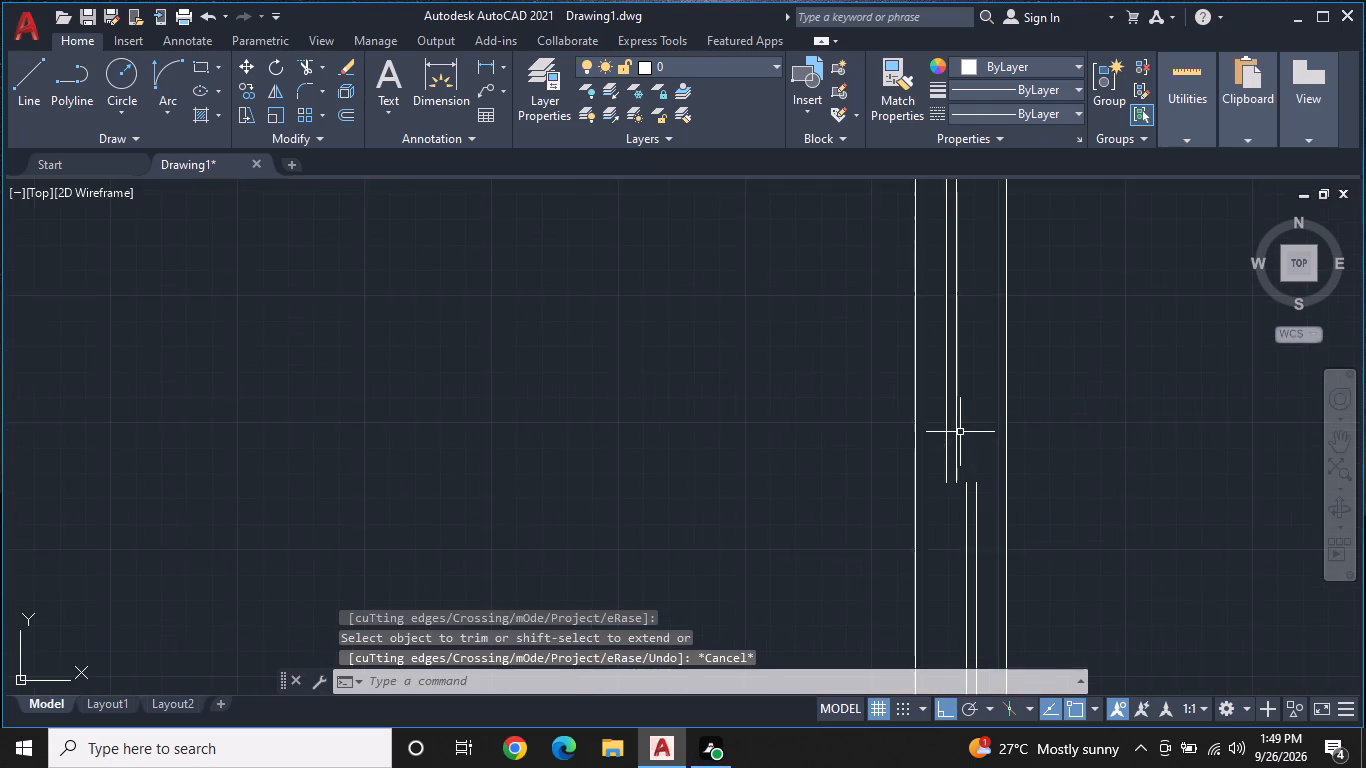
scroll(960, 432, up, 1)
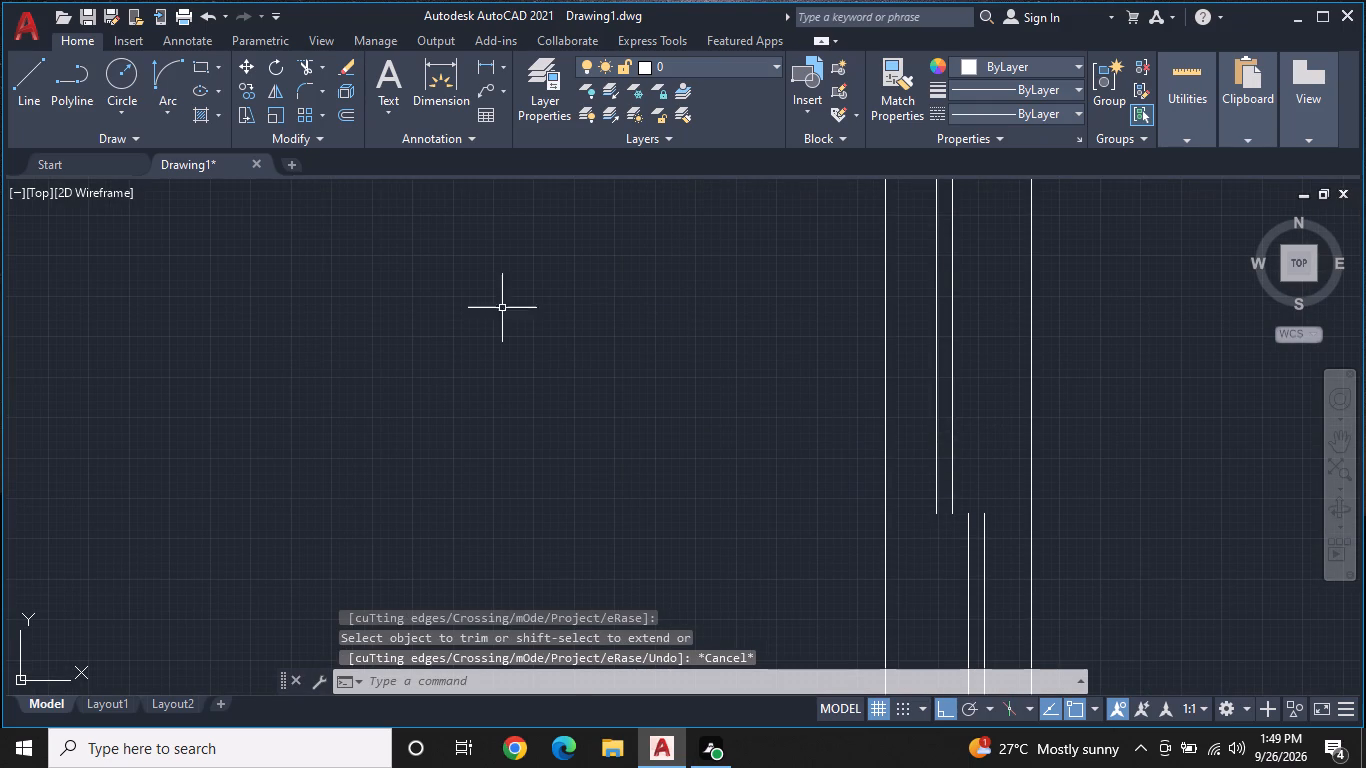
click(297, 90)
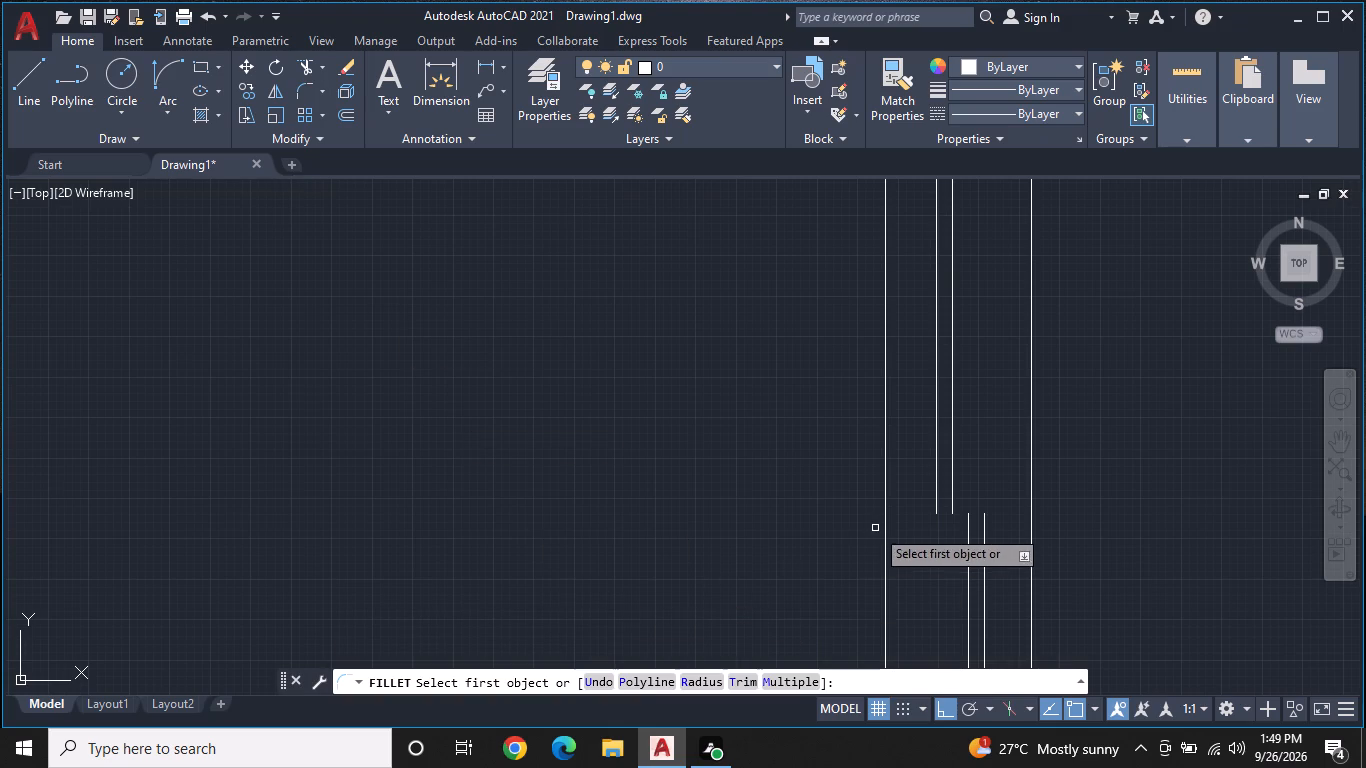
click(937, 511)
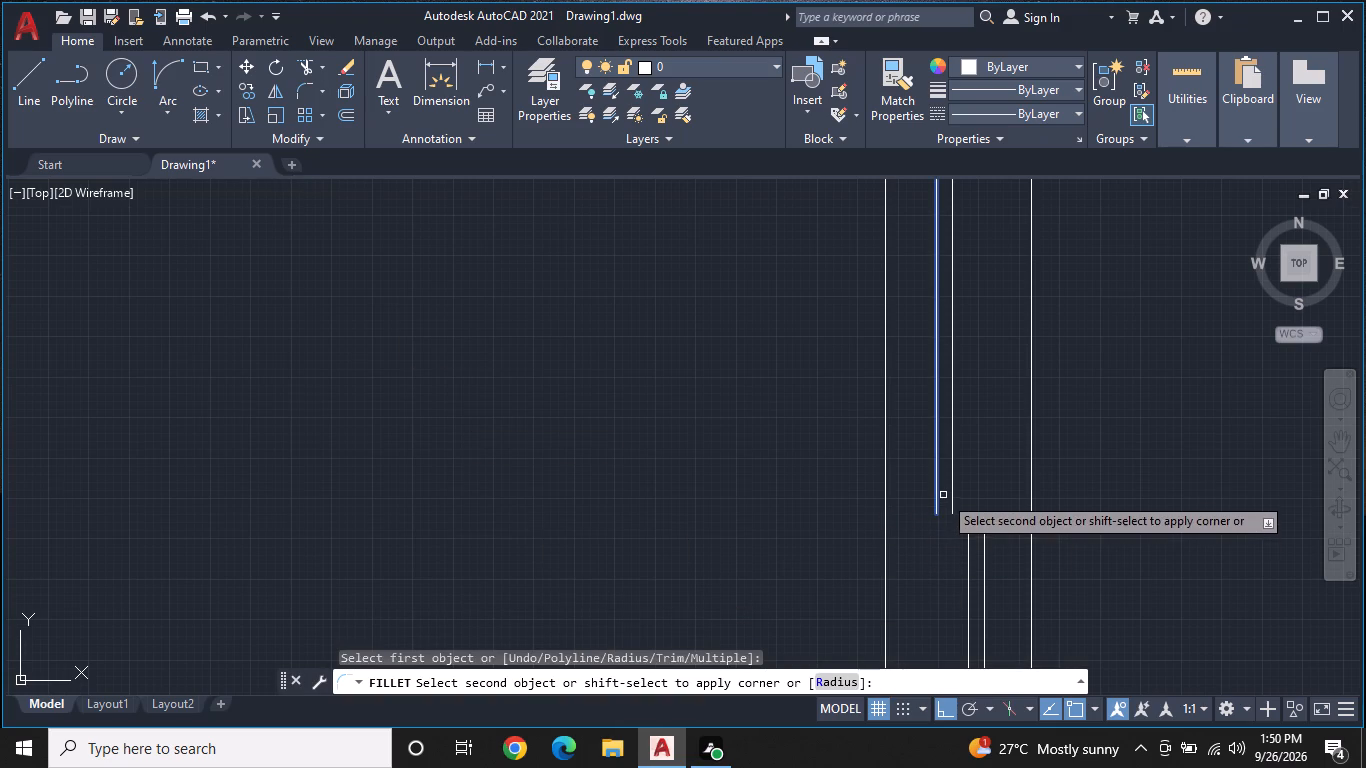
click(952, 473)
middle_drag(944, 586, 761, 453)
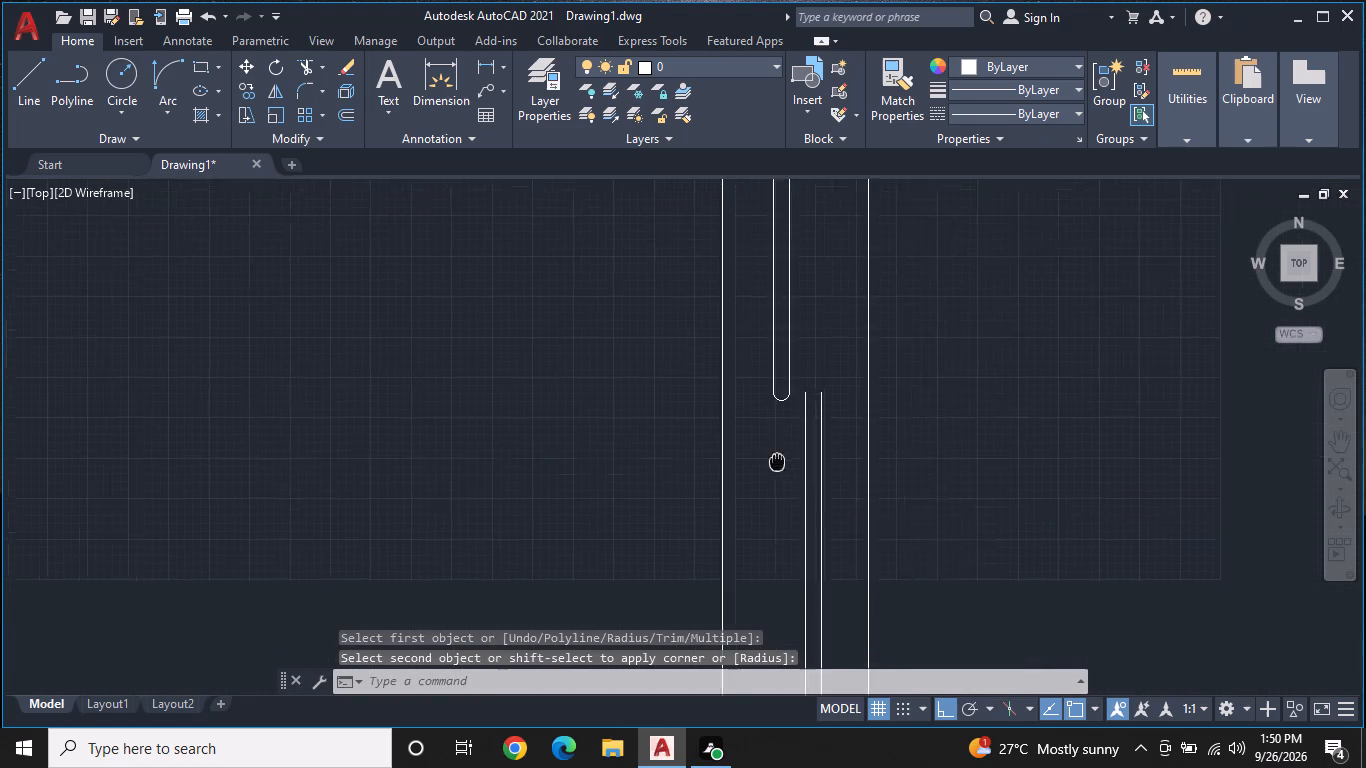
middle_drag(761, 453, 715, 435)
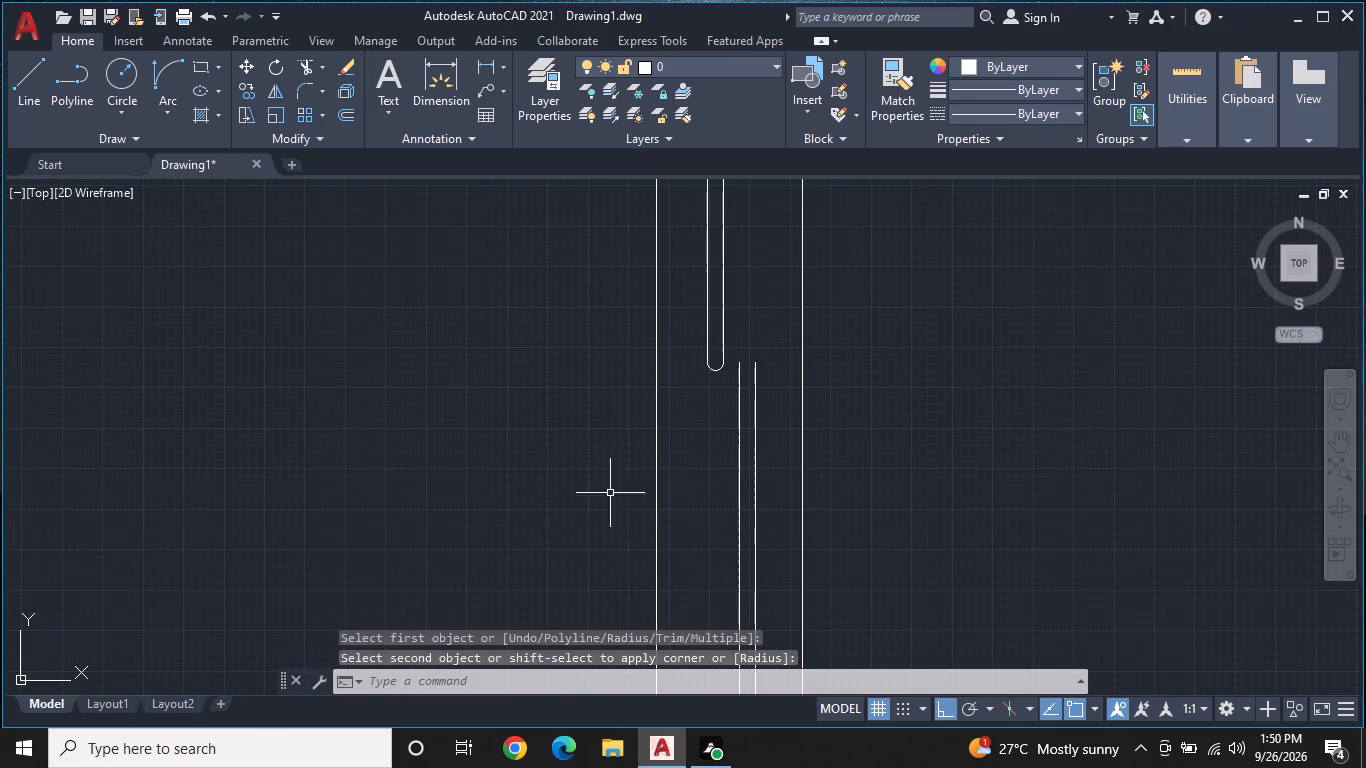
key(space)
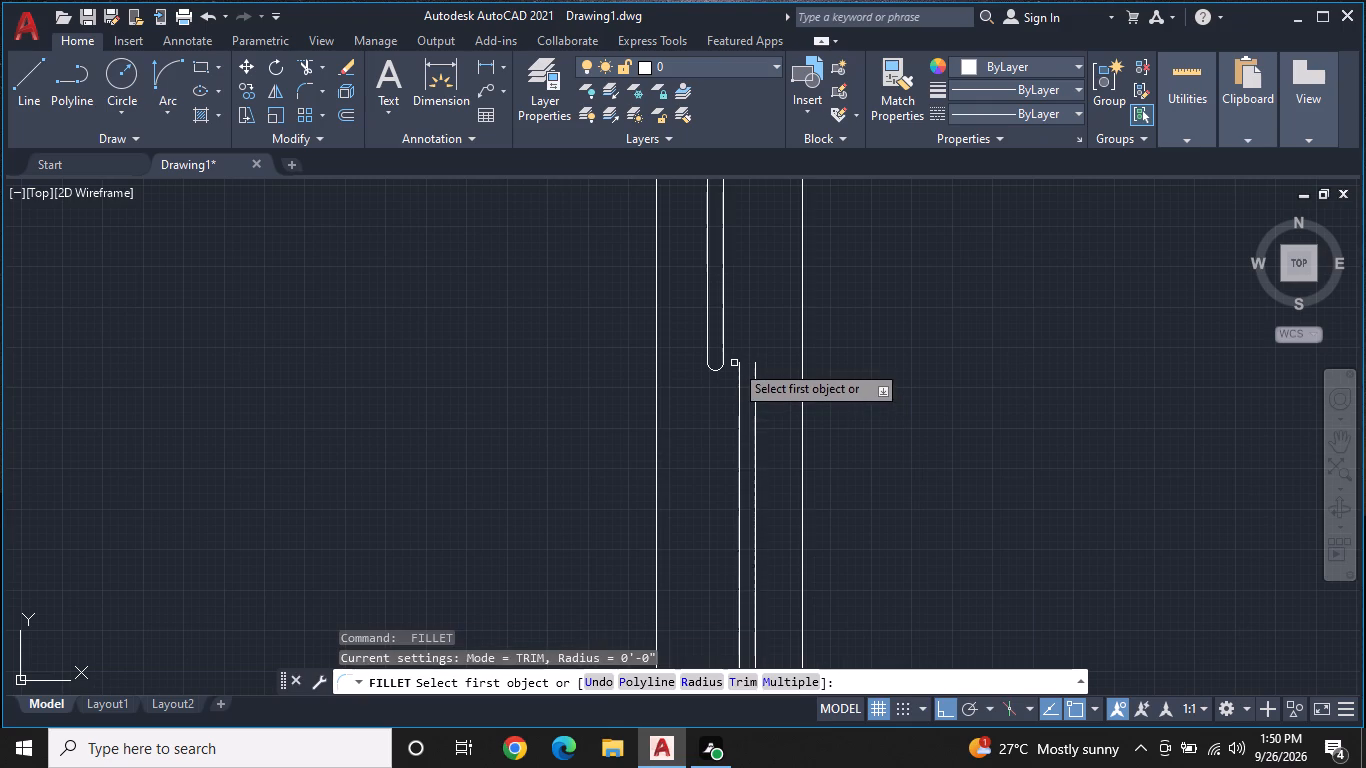
click(739, 359)
click(736, 366)
click(741, 375)
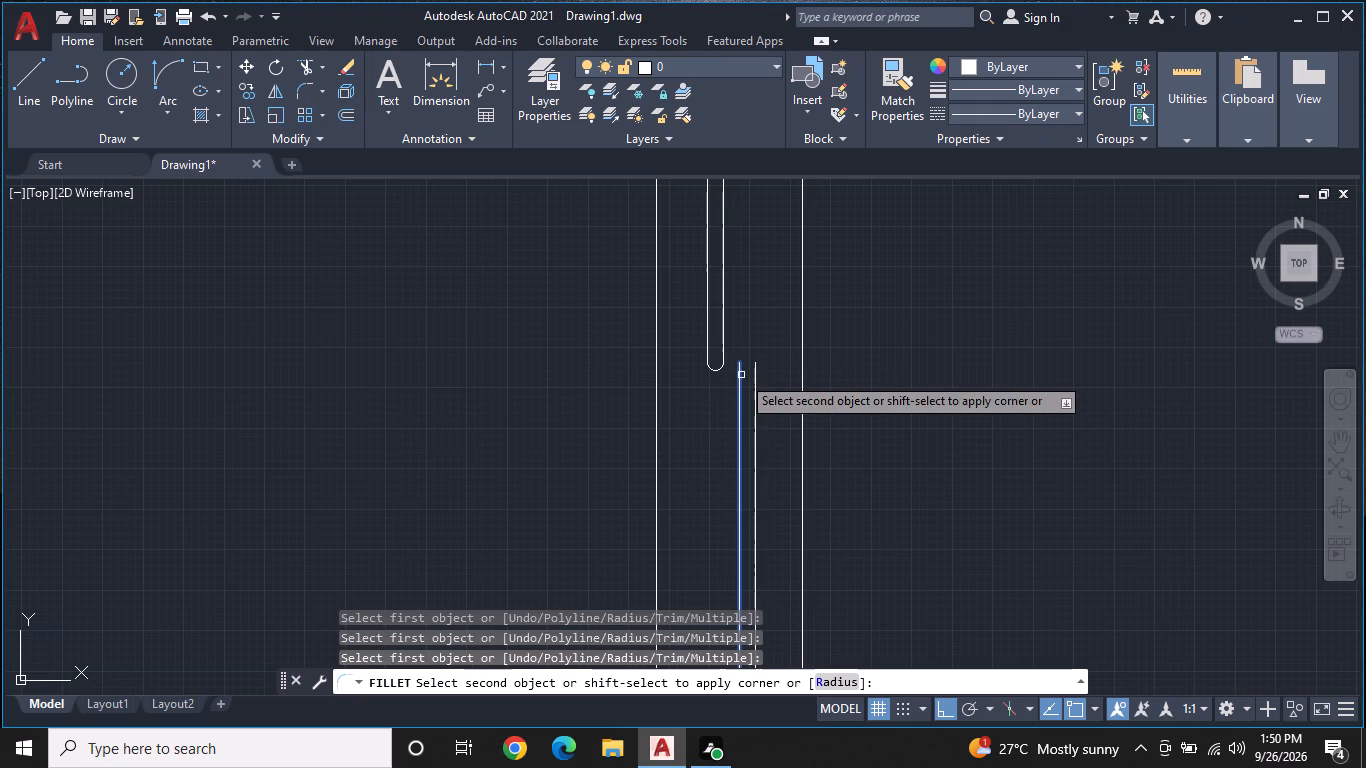
click(754, 406)
Fillet the two window-line pairs into rounded ends where the upper and middle segments meet in the left outer wall.
middle_drag(767, 356, 814, 625)
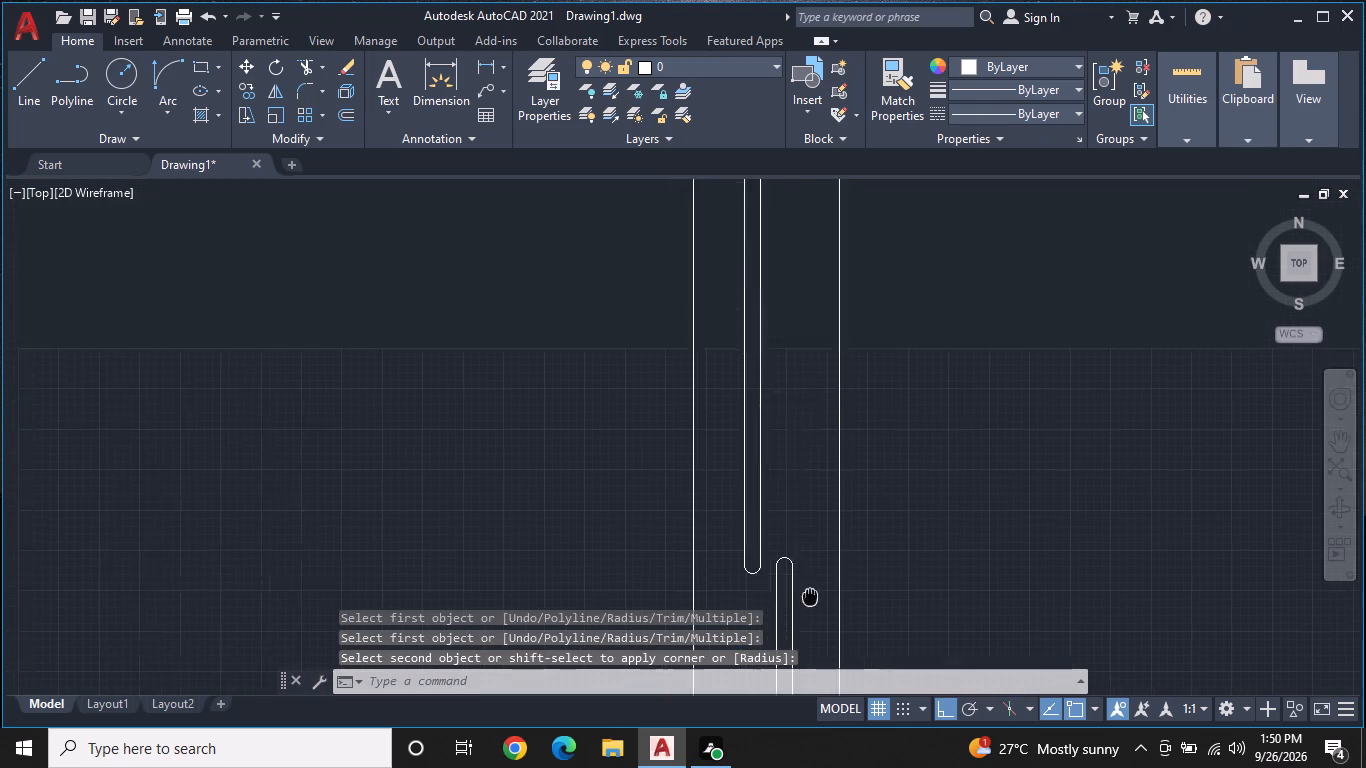
middle_drag(814, 625, 819, 654)
scroll(820, 638, down, 2)
middle_drag(792, 414, 792, 605)
scroll(800, 586, up, 1)
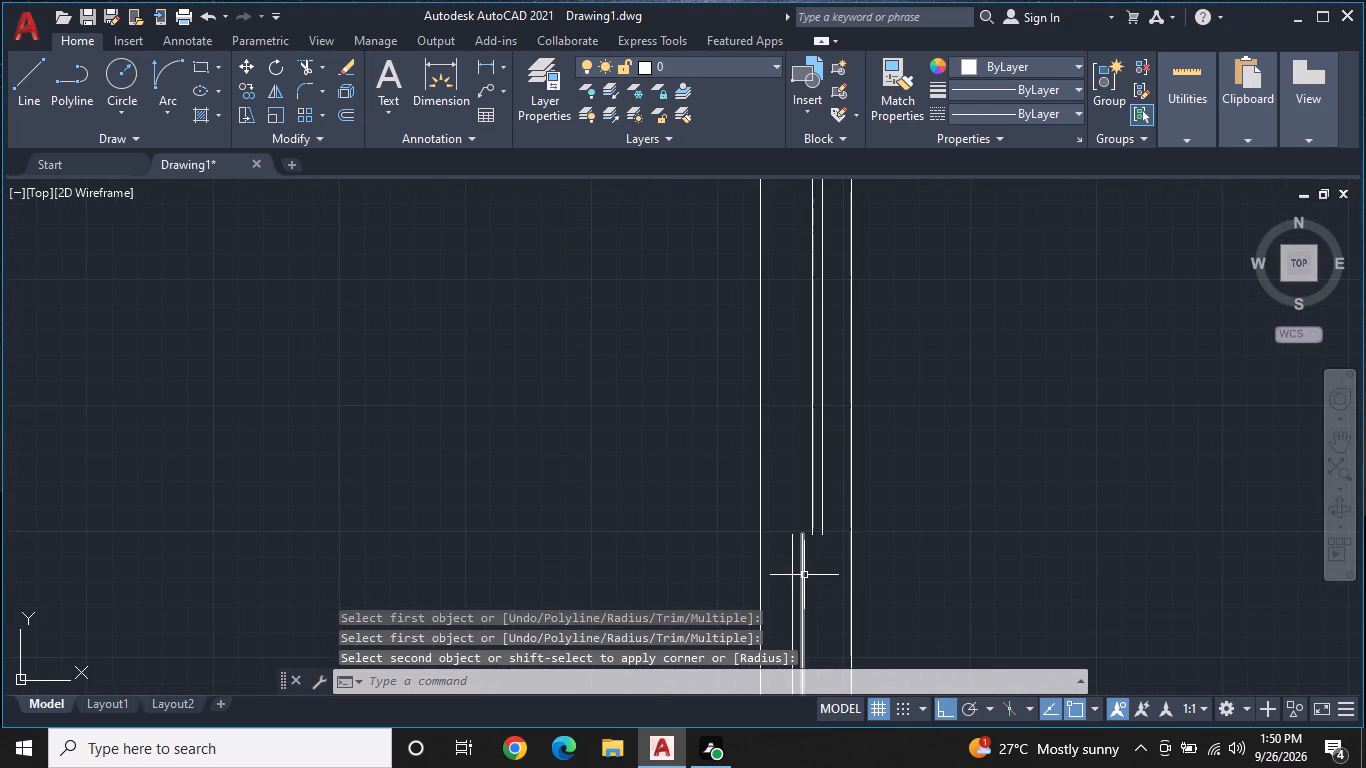
key(space)
click(792, 541)
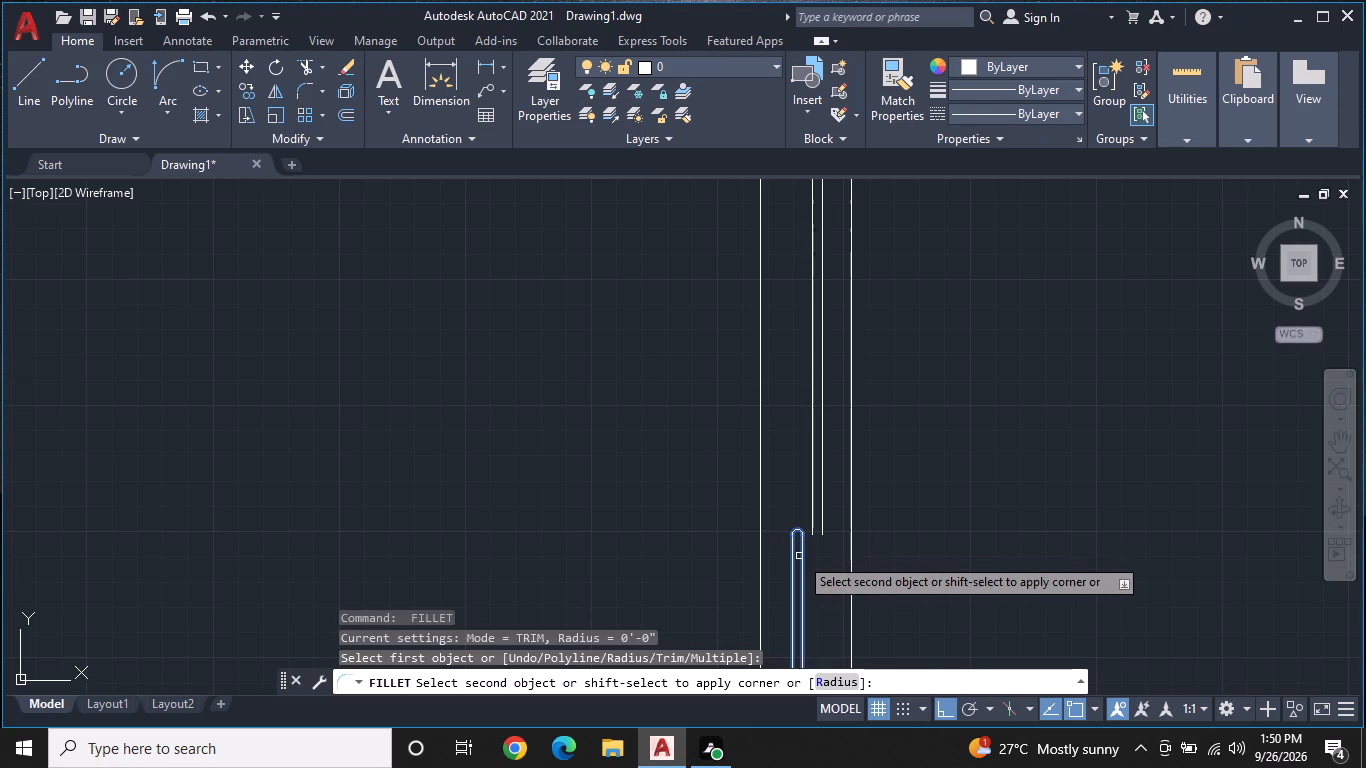
click(799, 556)
key(space)
click(813, 515)
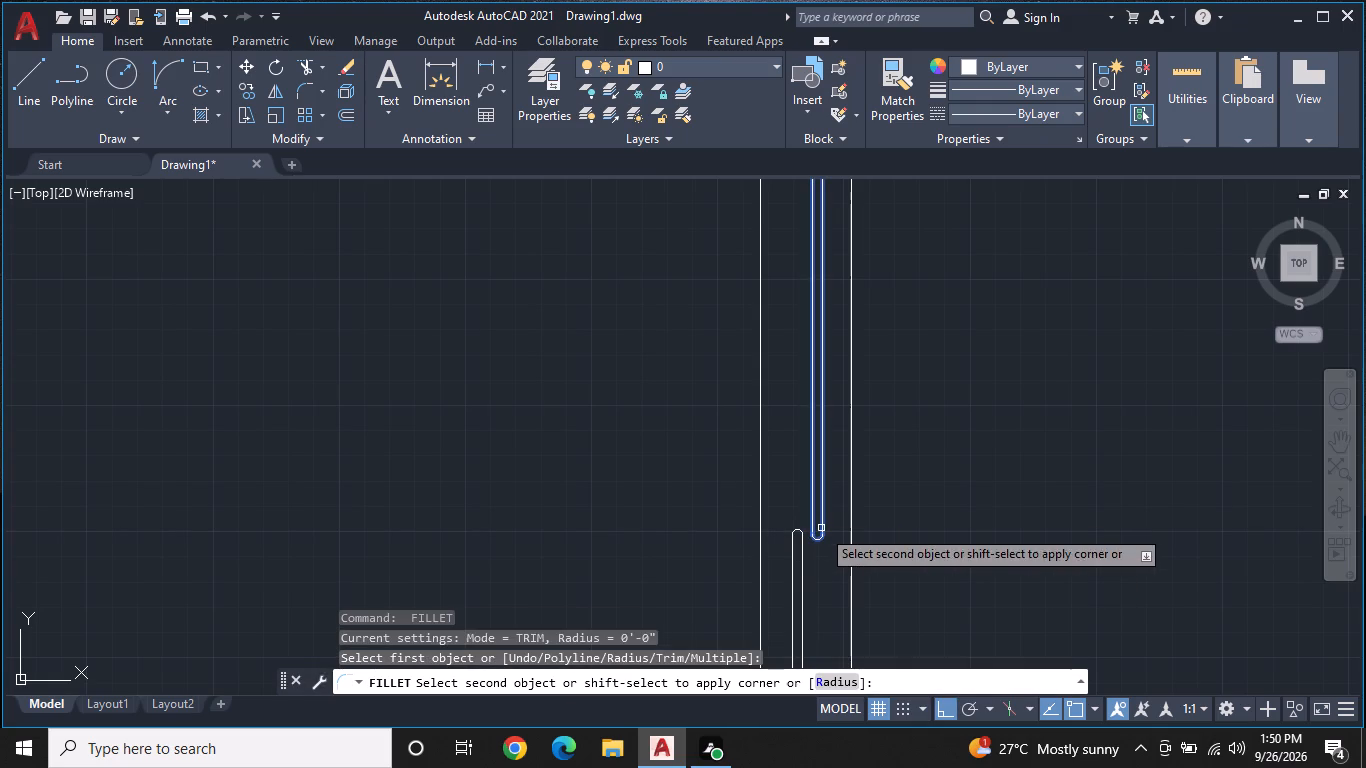
click(821, 528)
Examine the left outer wall from the finished window down to the plan's lower corner.
scroll(833, 557, down, 2)
middle_drag(839, 578, 847, 484)
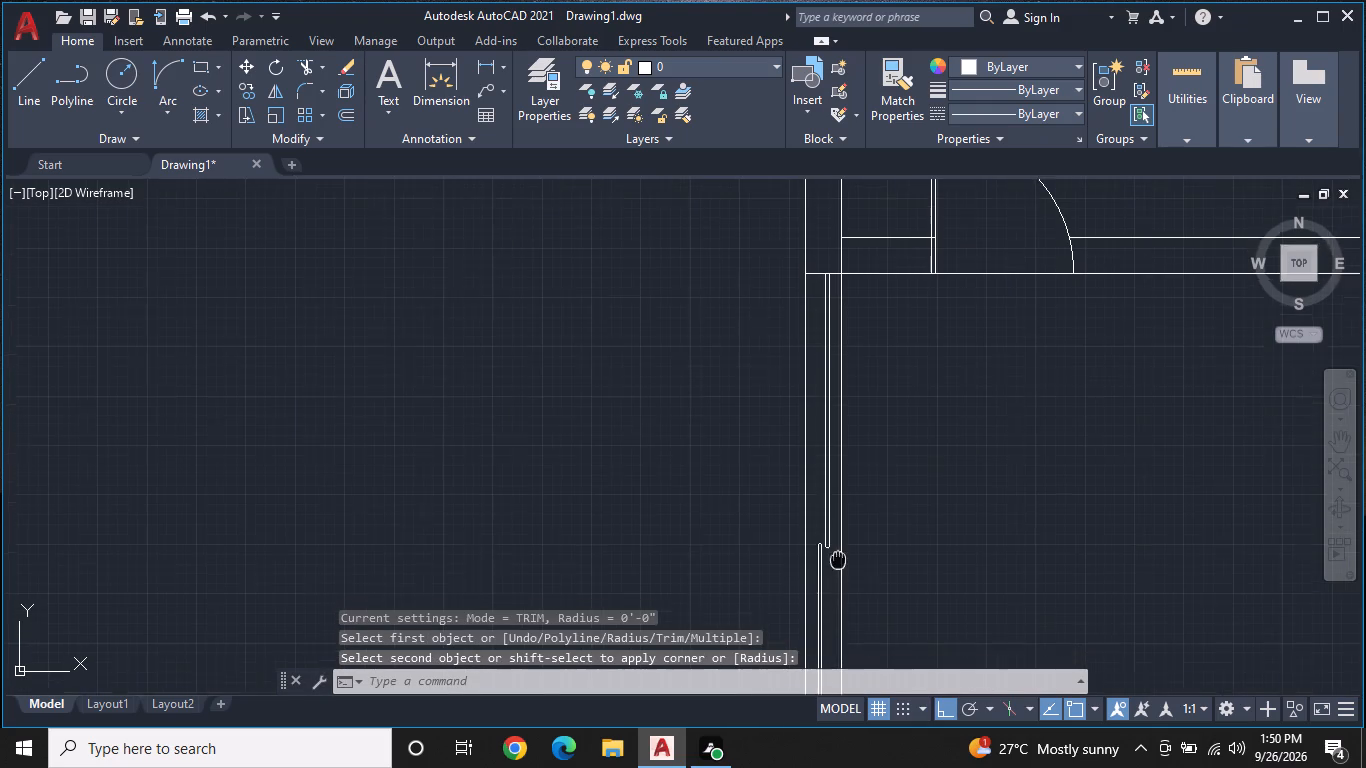
middle_drag(847, 484, 857, 432)
scroll(885, 387, down, 2)
middle_drag(912, 525, 910, 427)
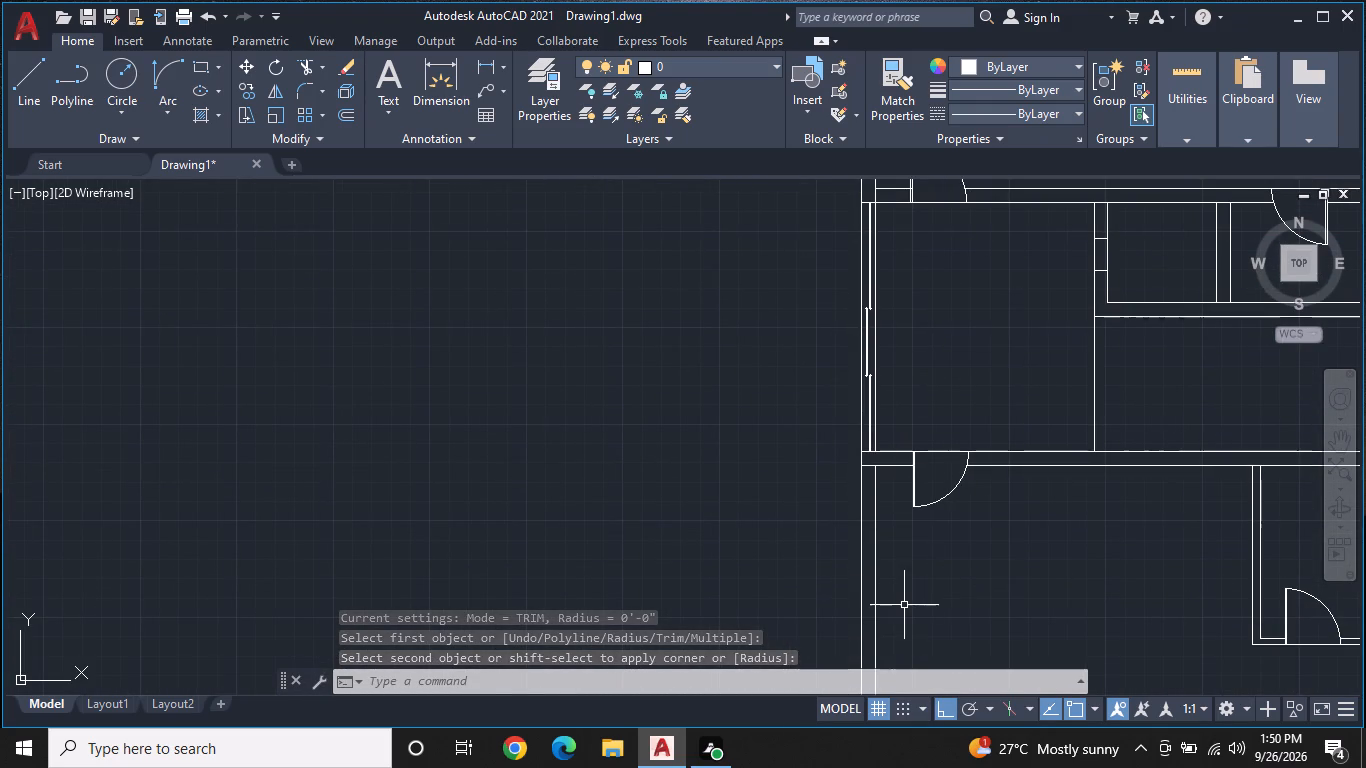
middle_drag(913, 294, 907, 239)
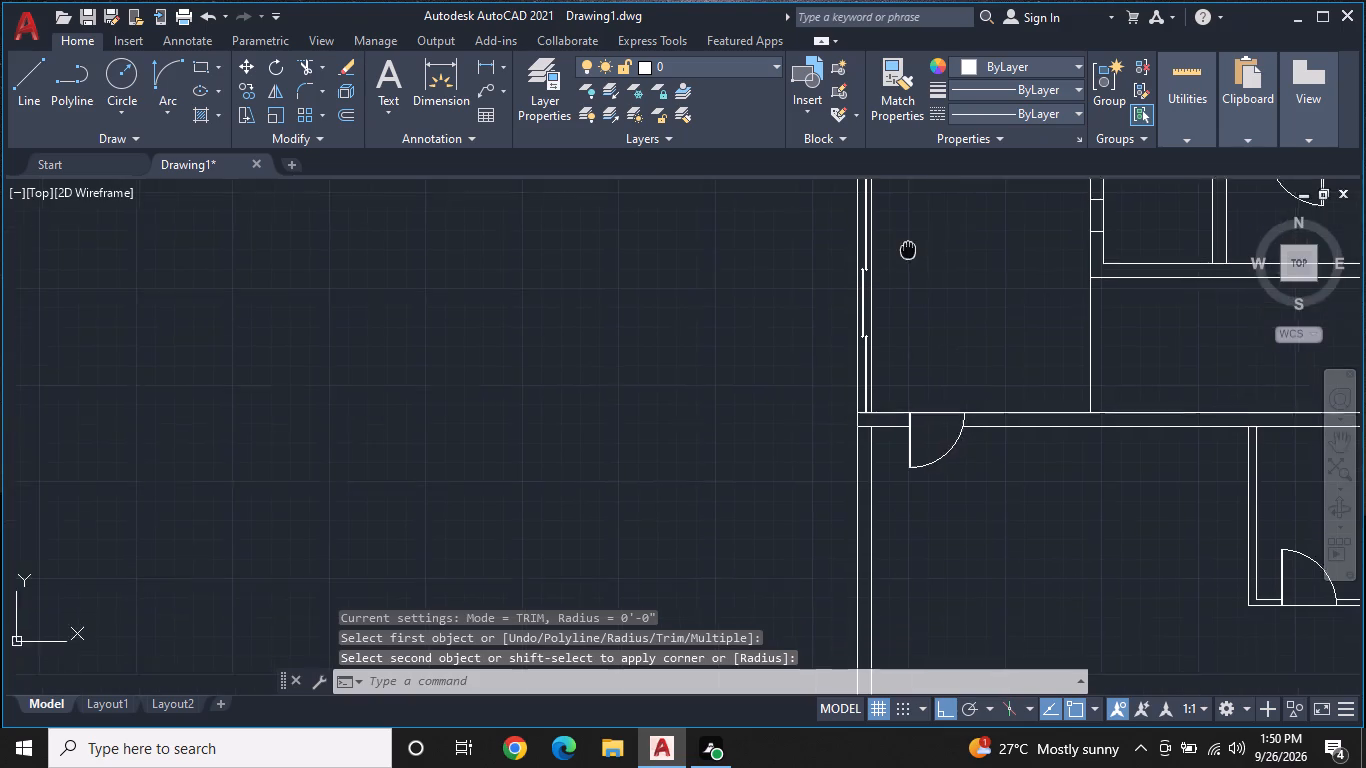
middle_drag(907, 239, 900, 112)
middle_drag(900, 438, 914, 370)
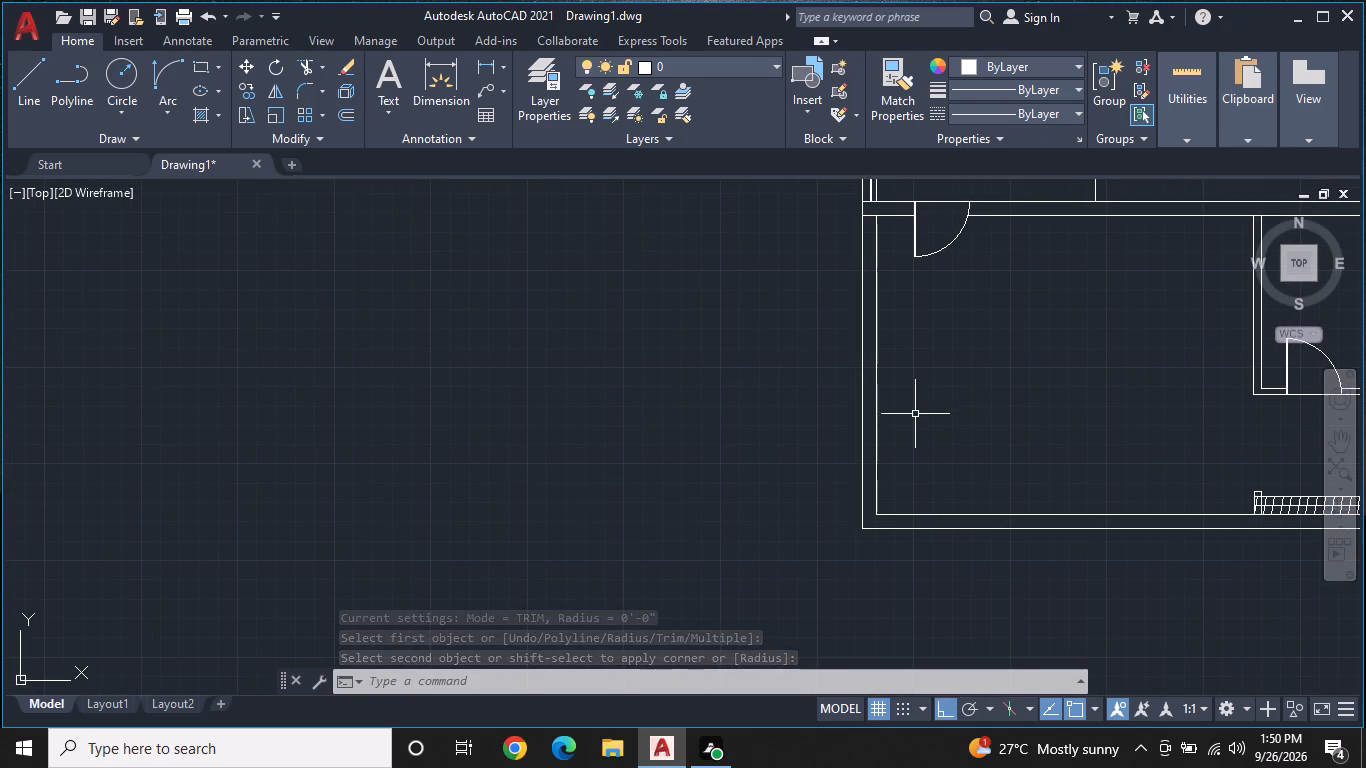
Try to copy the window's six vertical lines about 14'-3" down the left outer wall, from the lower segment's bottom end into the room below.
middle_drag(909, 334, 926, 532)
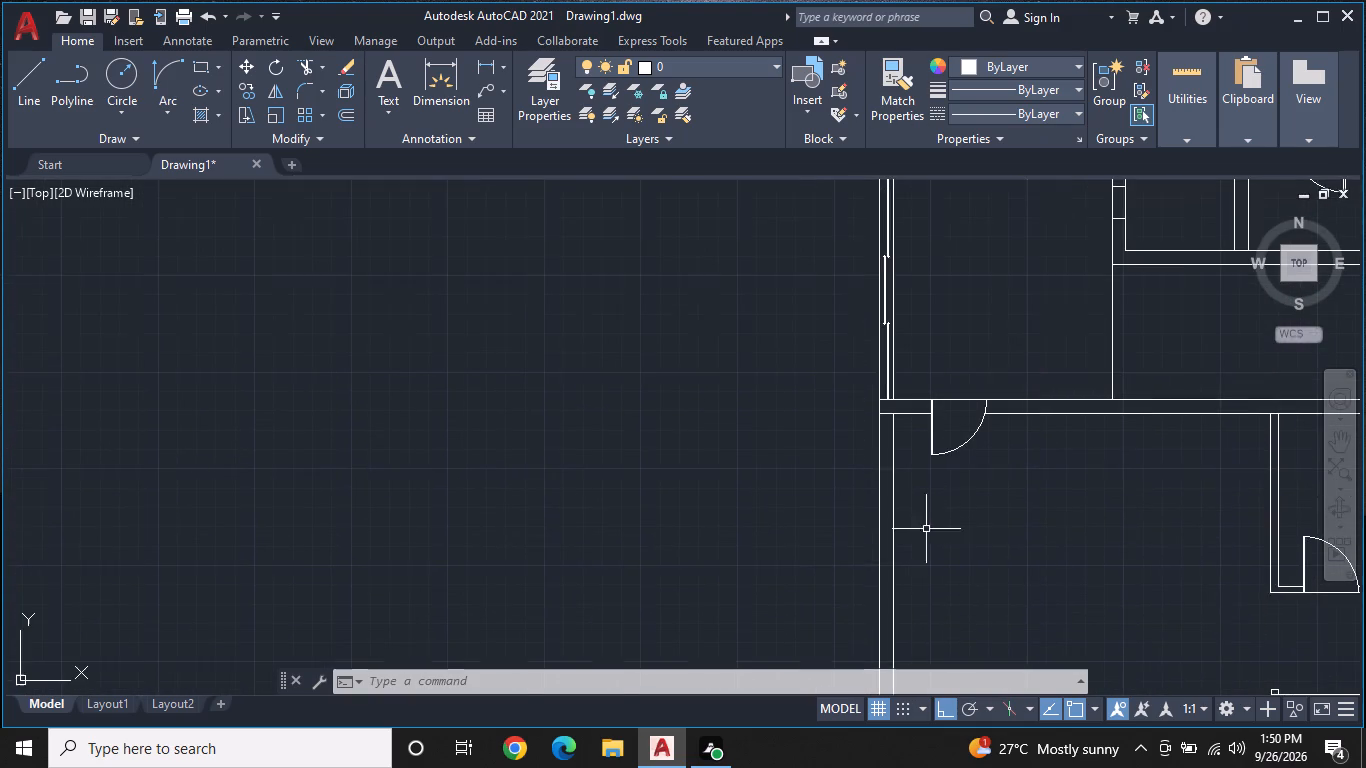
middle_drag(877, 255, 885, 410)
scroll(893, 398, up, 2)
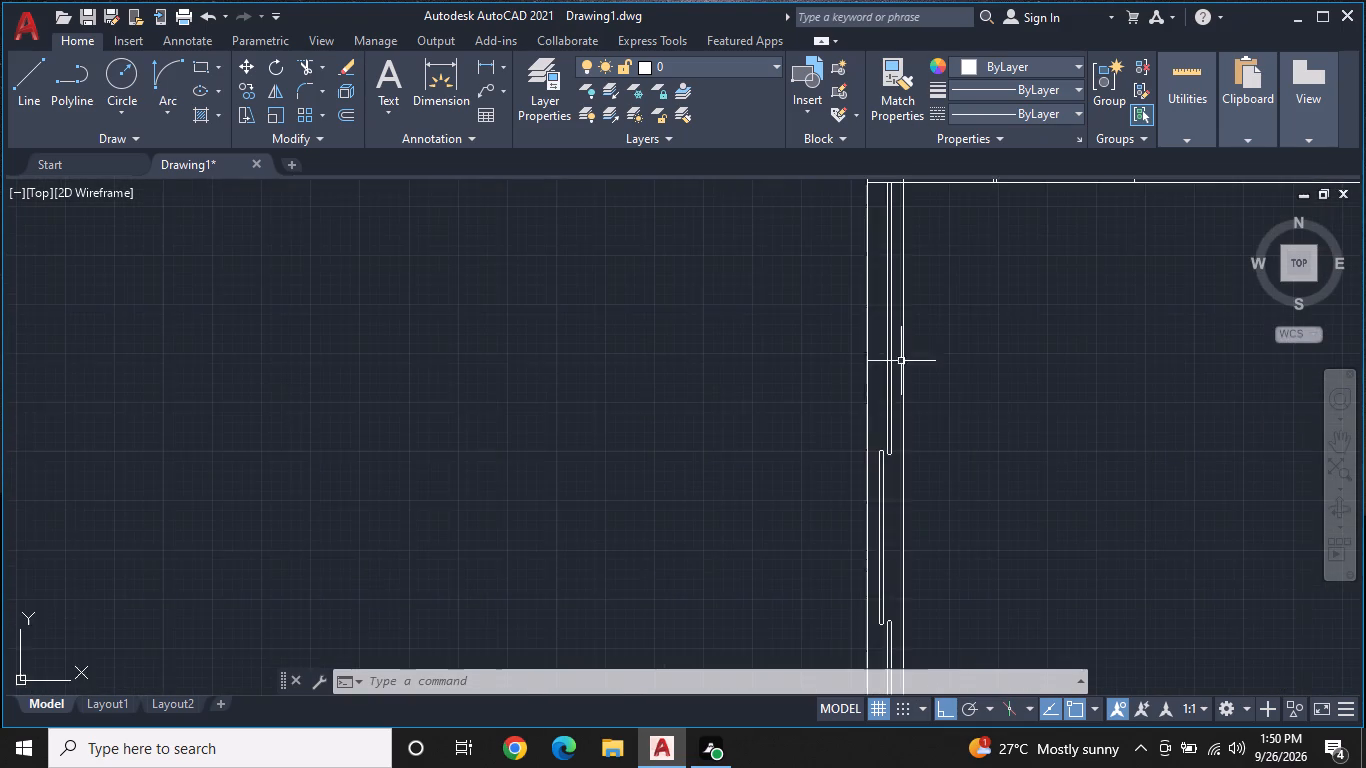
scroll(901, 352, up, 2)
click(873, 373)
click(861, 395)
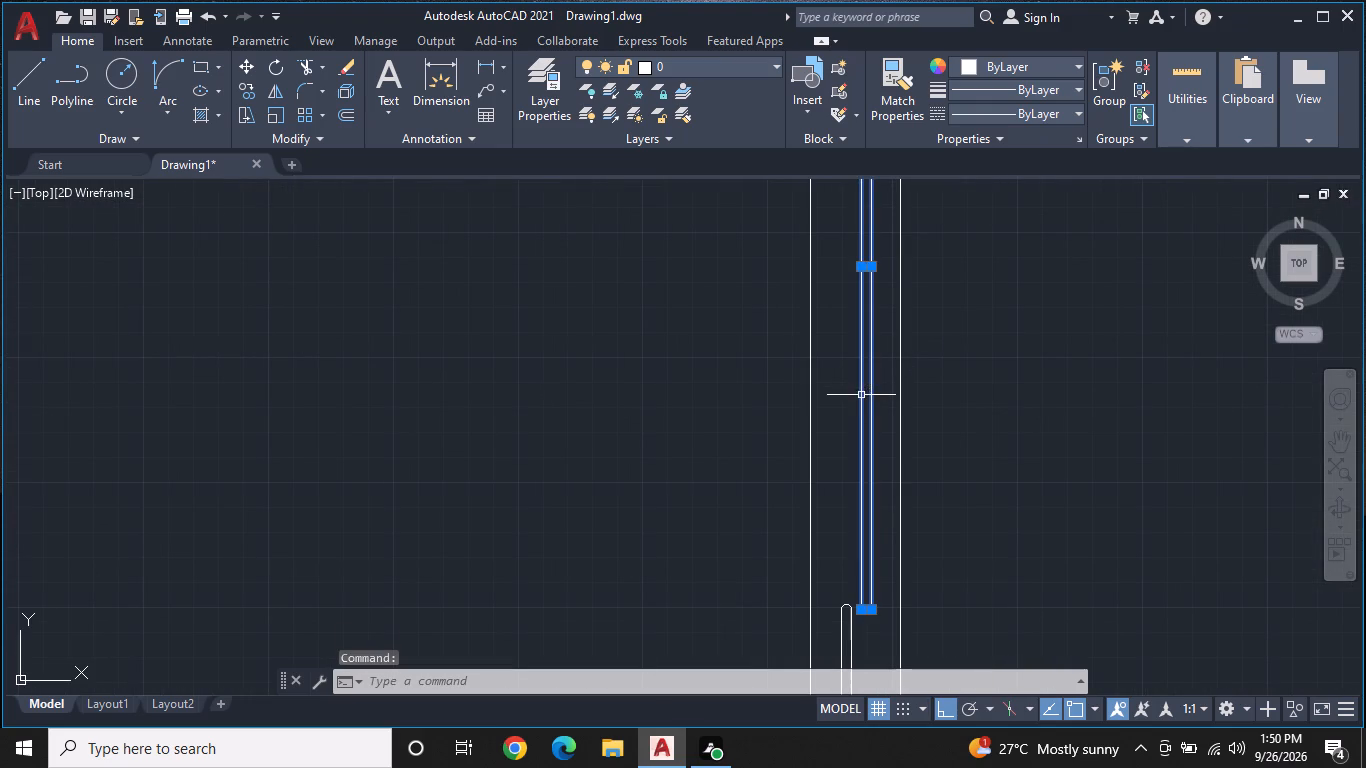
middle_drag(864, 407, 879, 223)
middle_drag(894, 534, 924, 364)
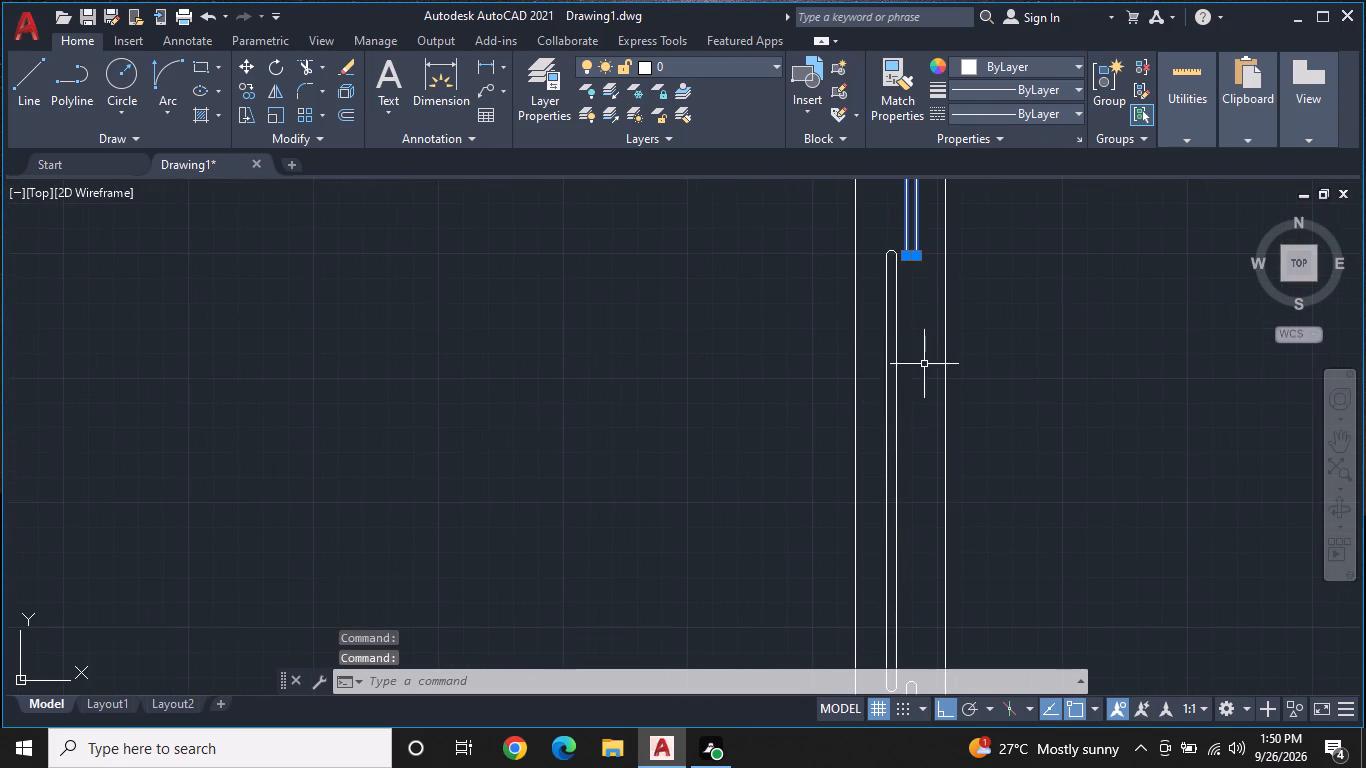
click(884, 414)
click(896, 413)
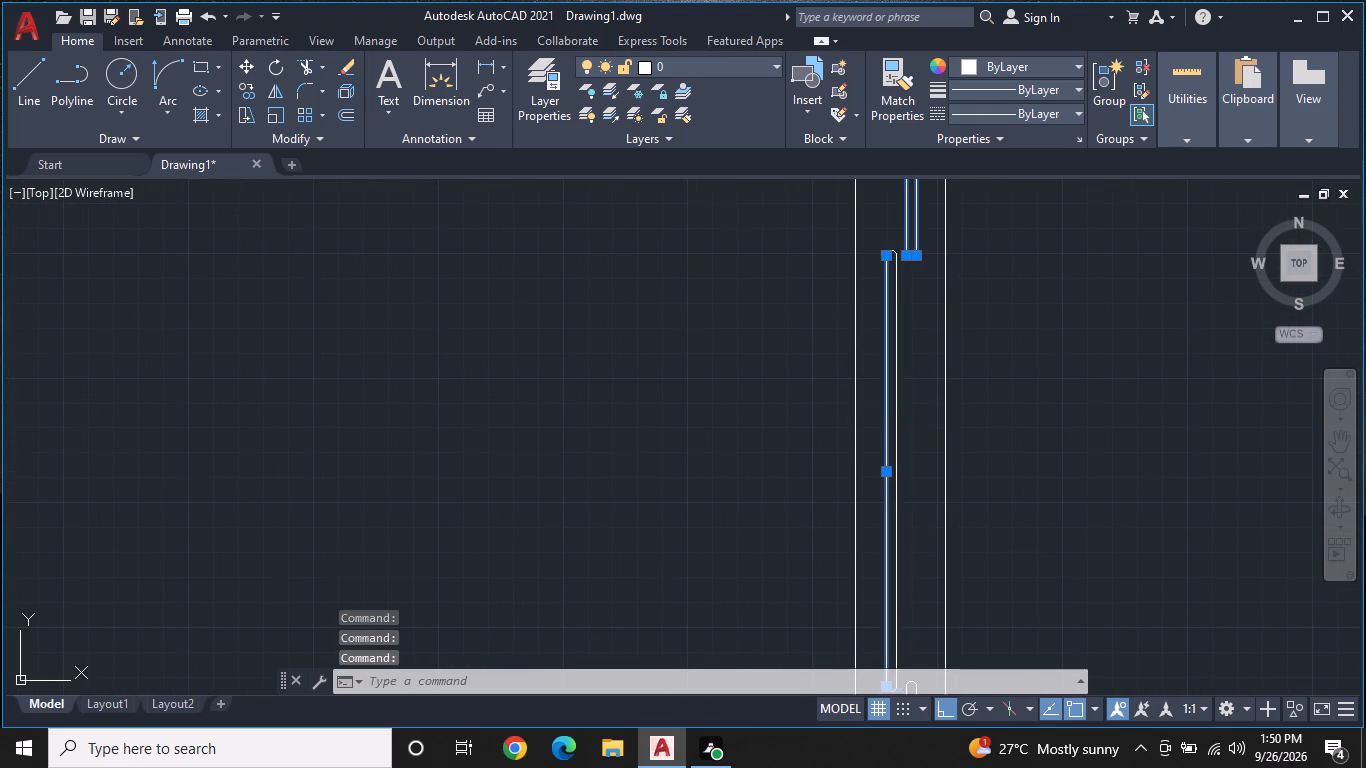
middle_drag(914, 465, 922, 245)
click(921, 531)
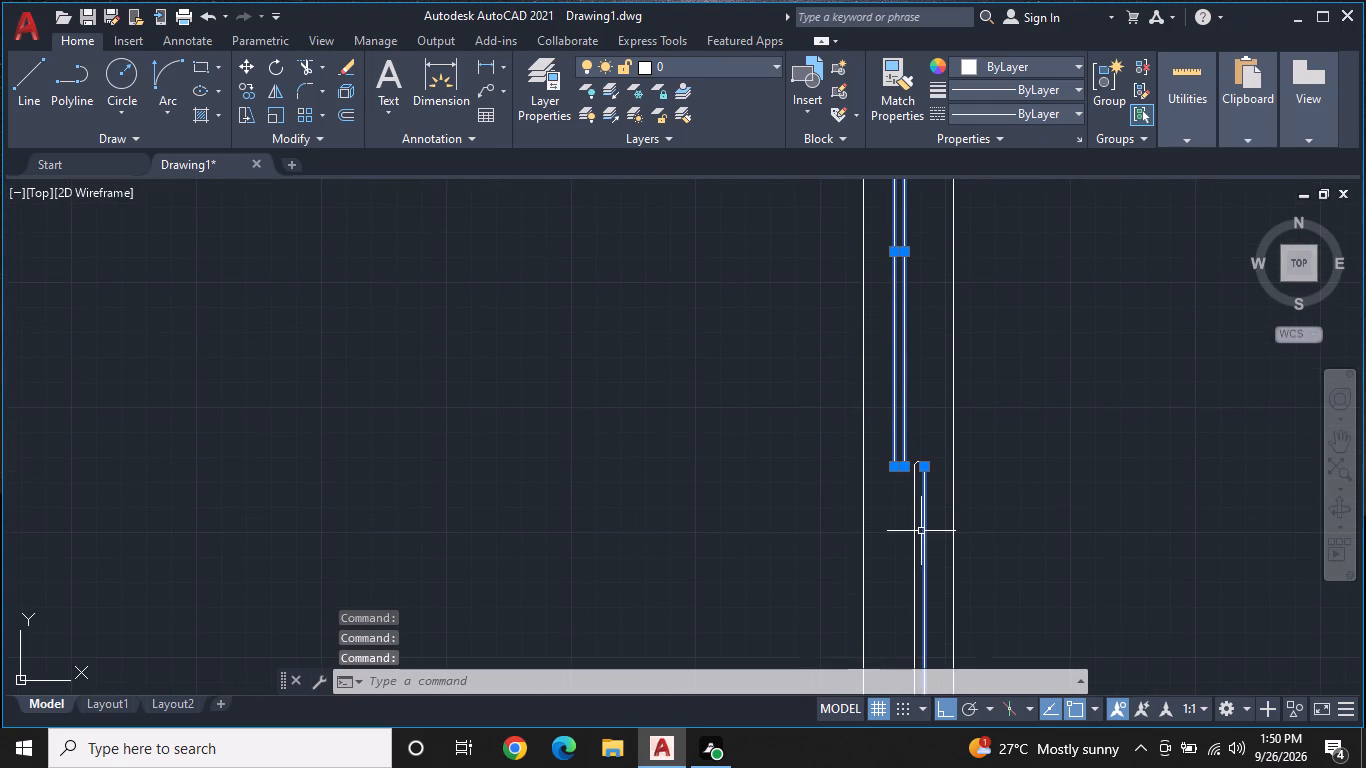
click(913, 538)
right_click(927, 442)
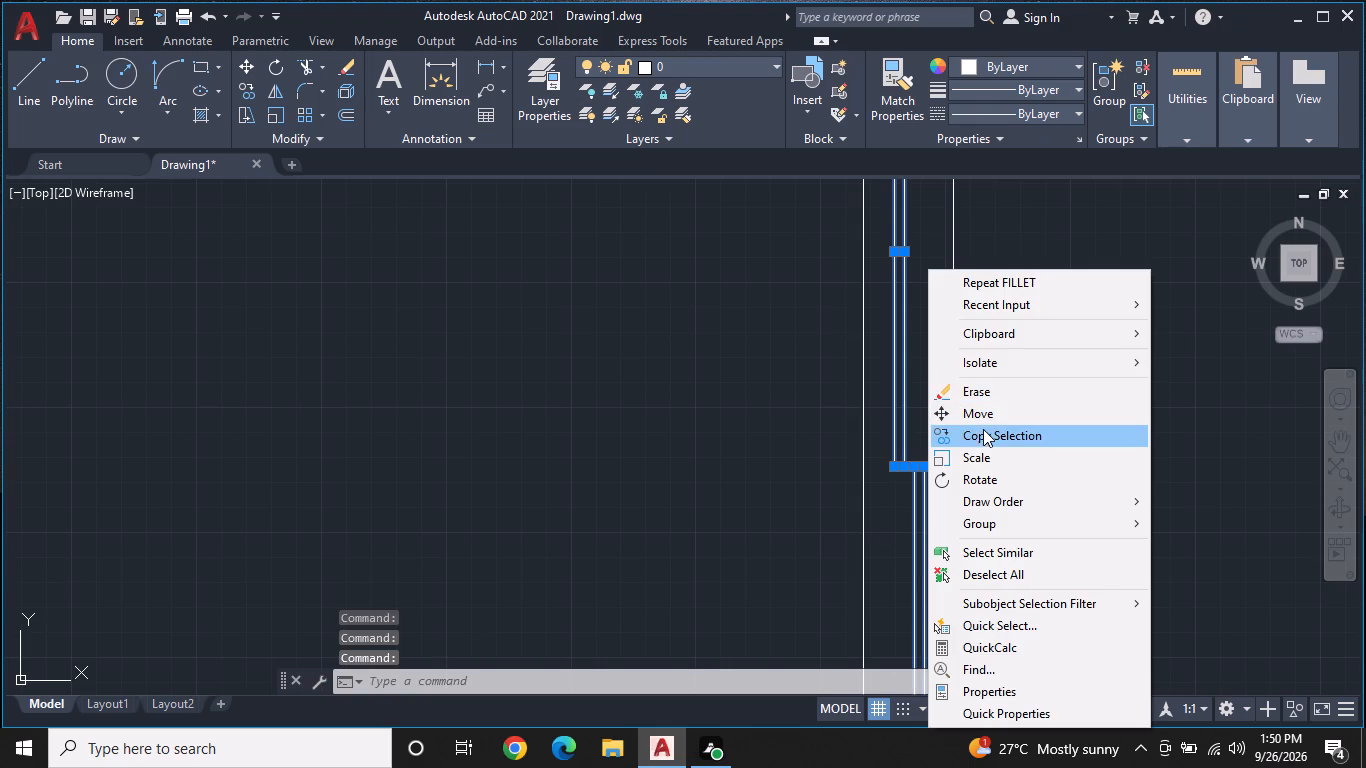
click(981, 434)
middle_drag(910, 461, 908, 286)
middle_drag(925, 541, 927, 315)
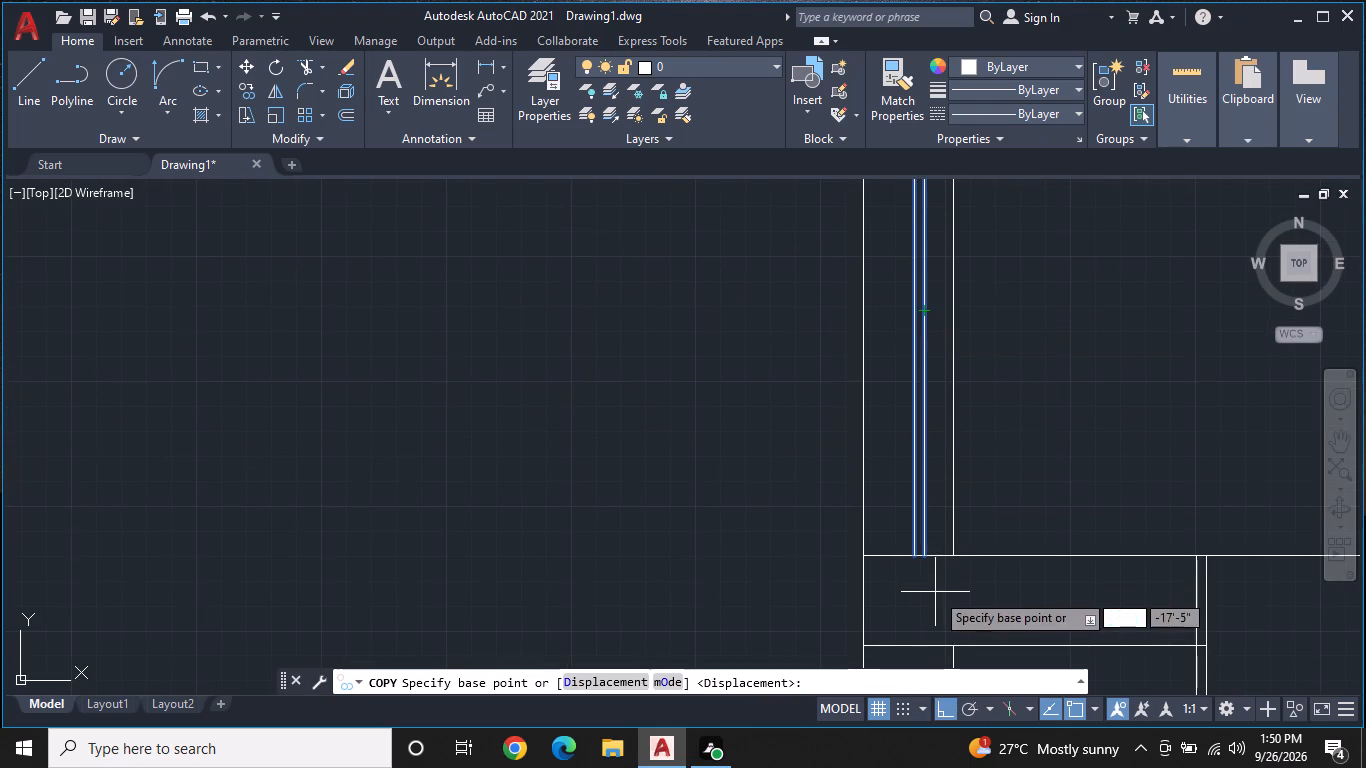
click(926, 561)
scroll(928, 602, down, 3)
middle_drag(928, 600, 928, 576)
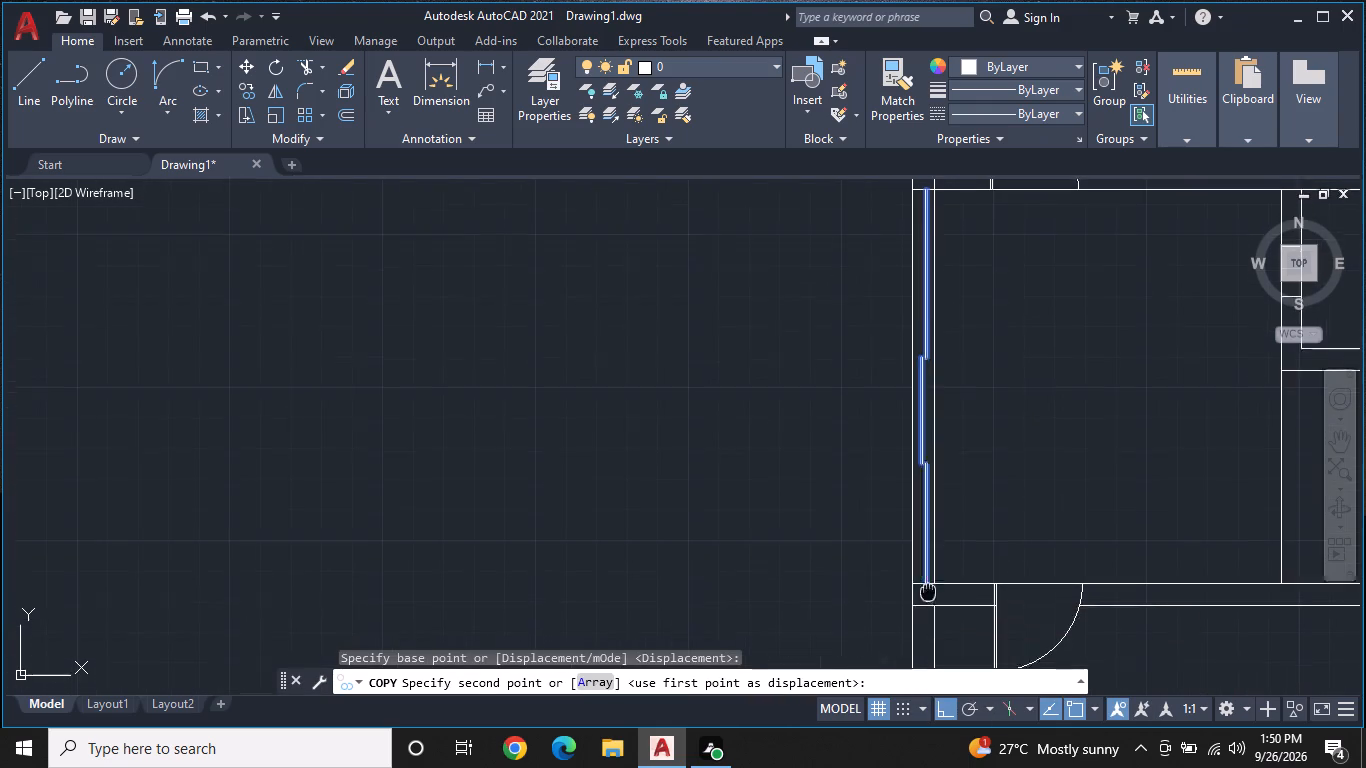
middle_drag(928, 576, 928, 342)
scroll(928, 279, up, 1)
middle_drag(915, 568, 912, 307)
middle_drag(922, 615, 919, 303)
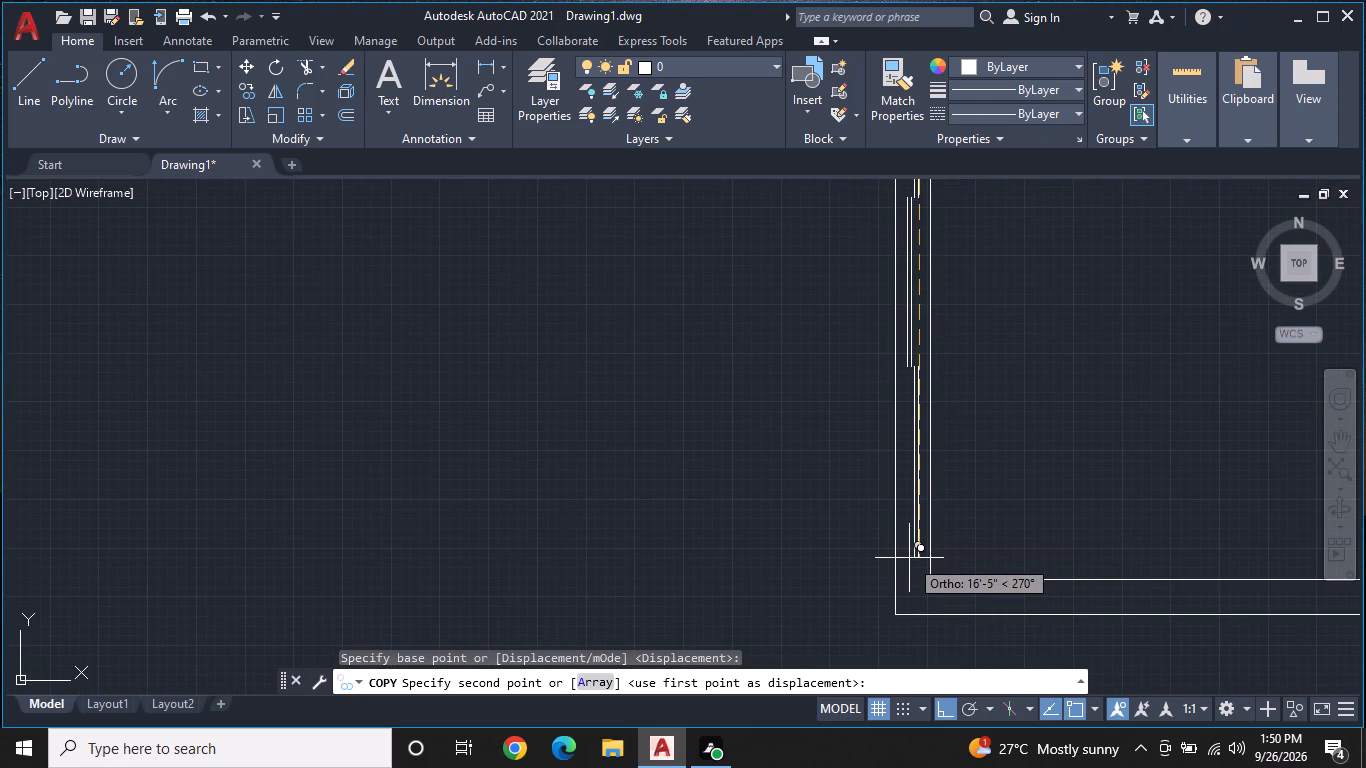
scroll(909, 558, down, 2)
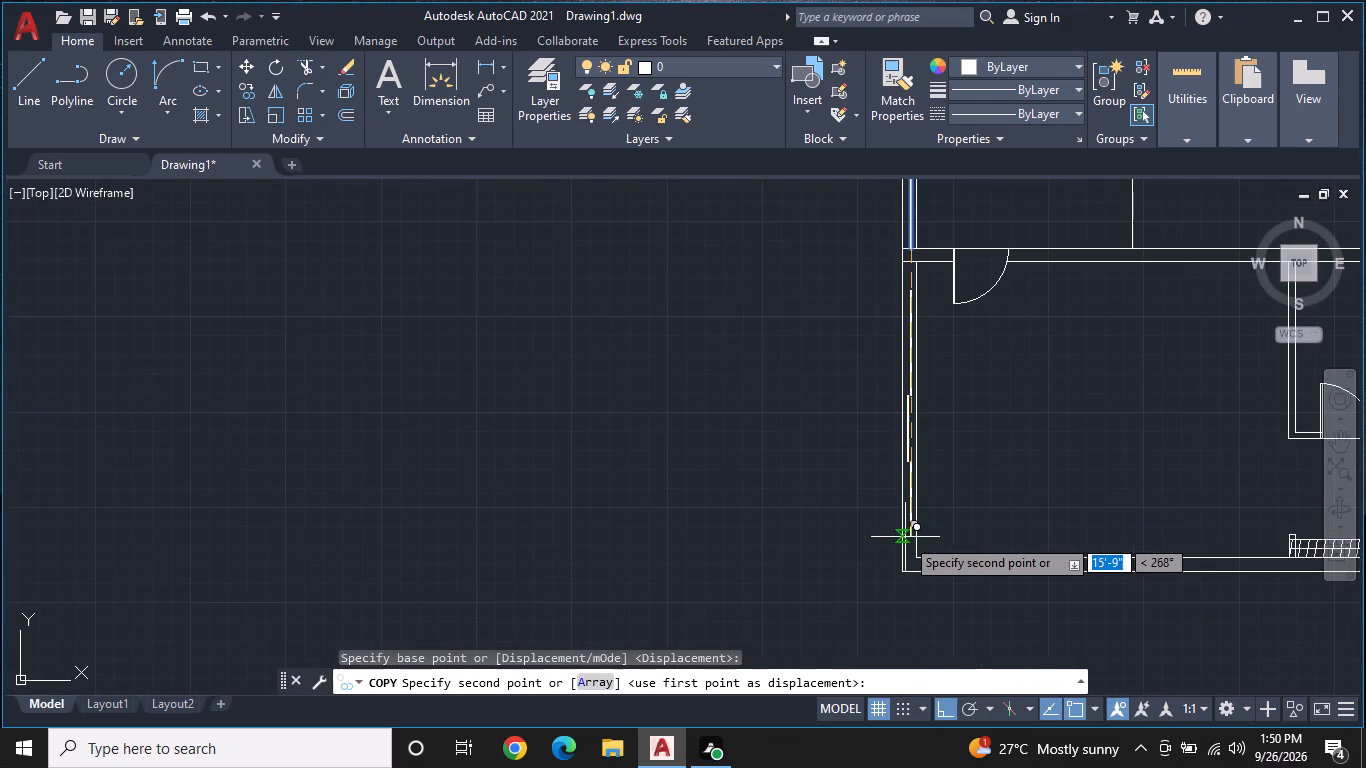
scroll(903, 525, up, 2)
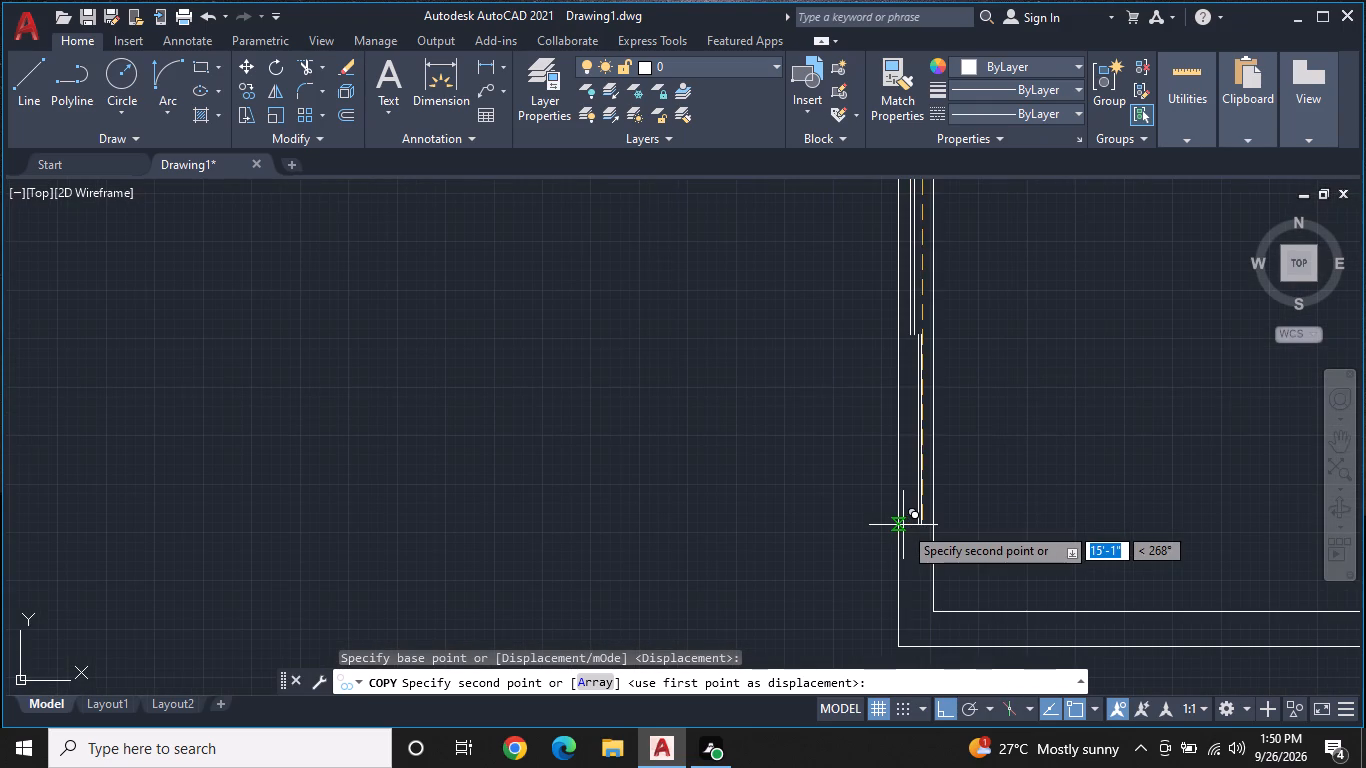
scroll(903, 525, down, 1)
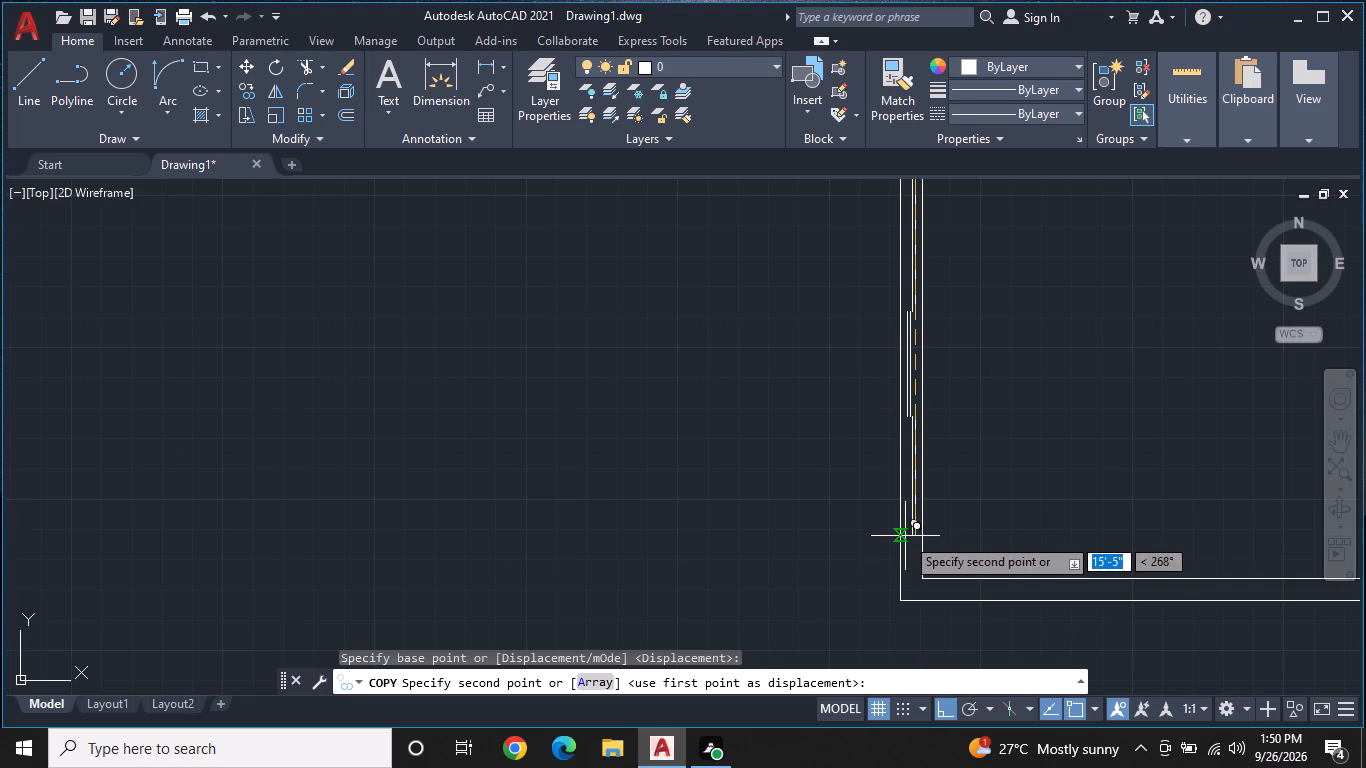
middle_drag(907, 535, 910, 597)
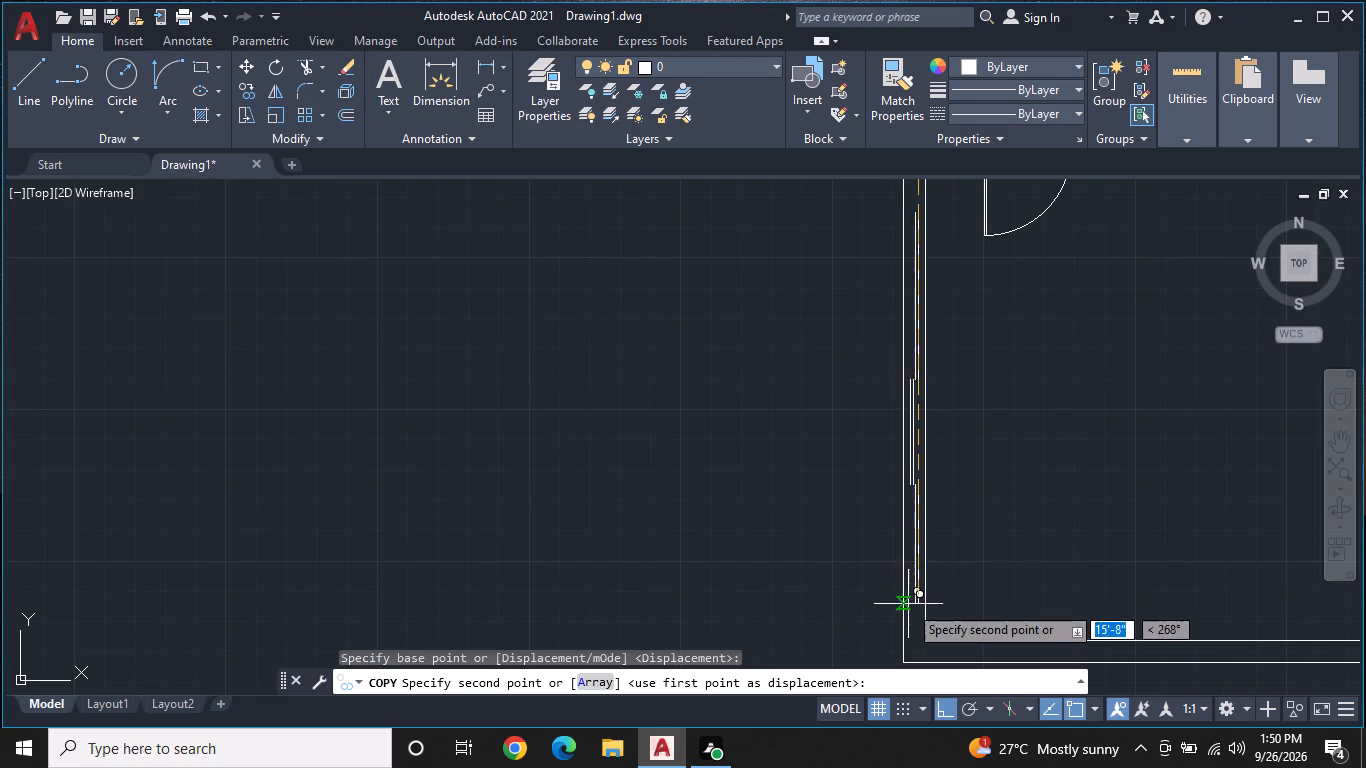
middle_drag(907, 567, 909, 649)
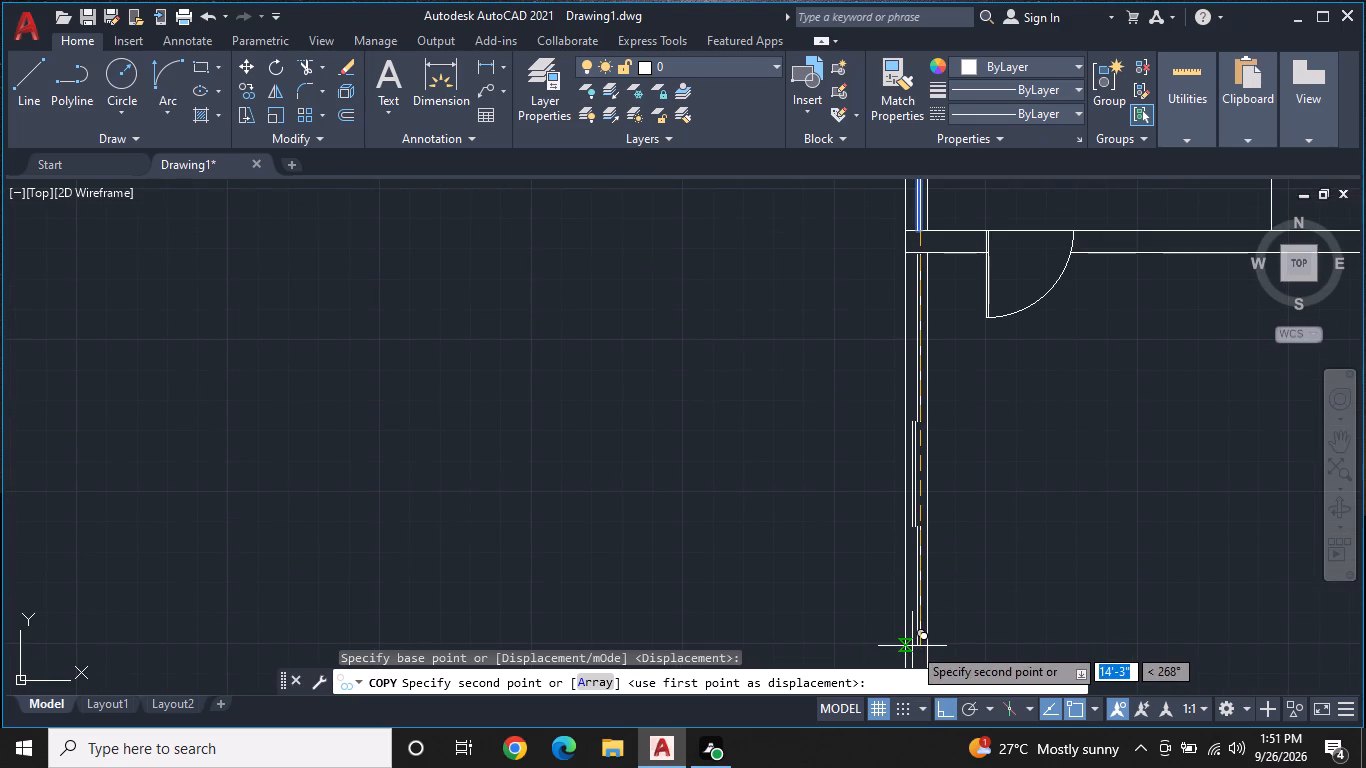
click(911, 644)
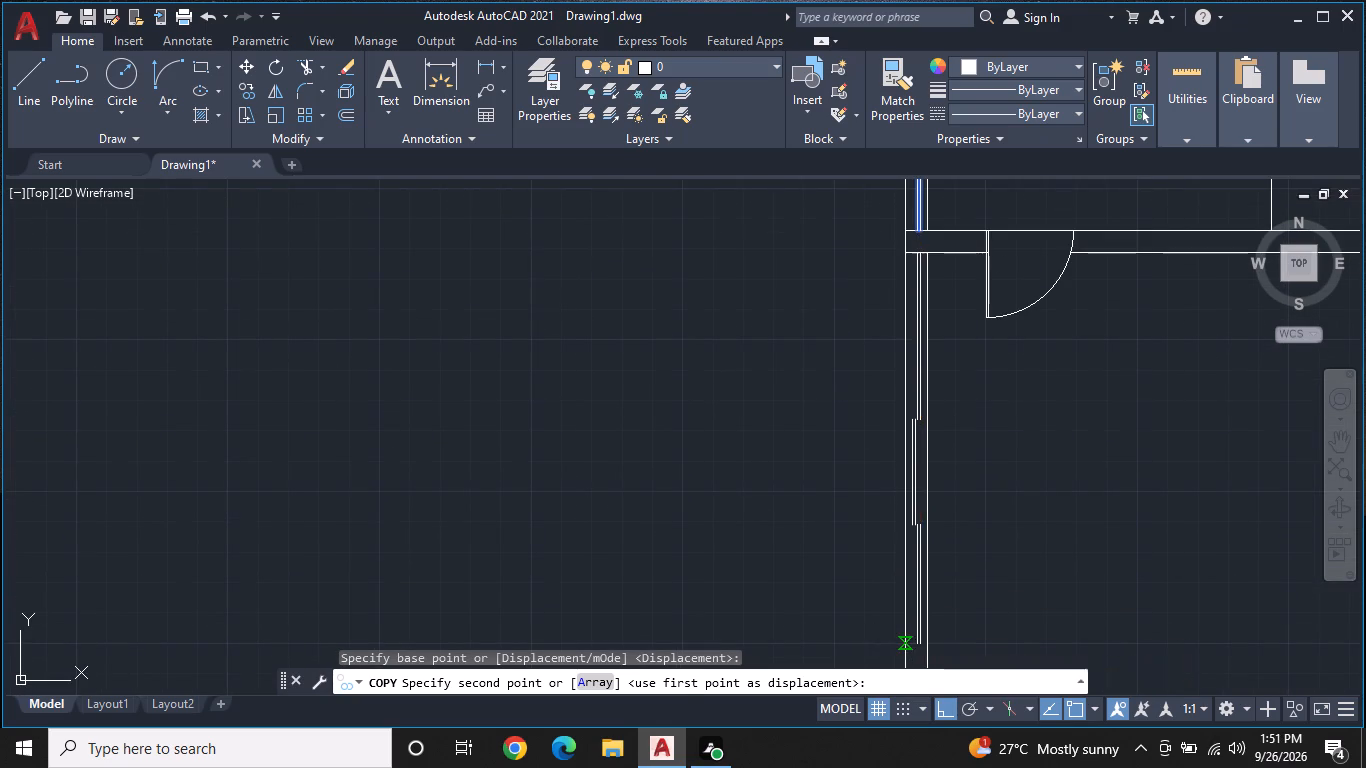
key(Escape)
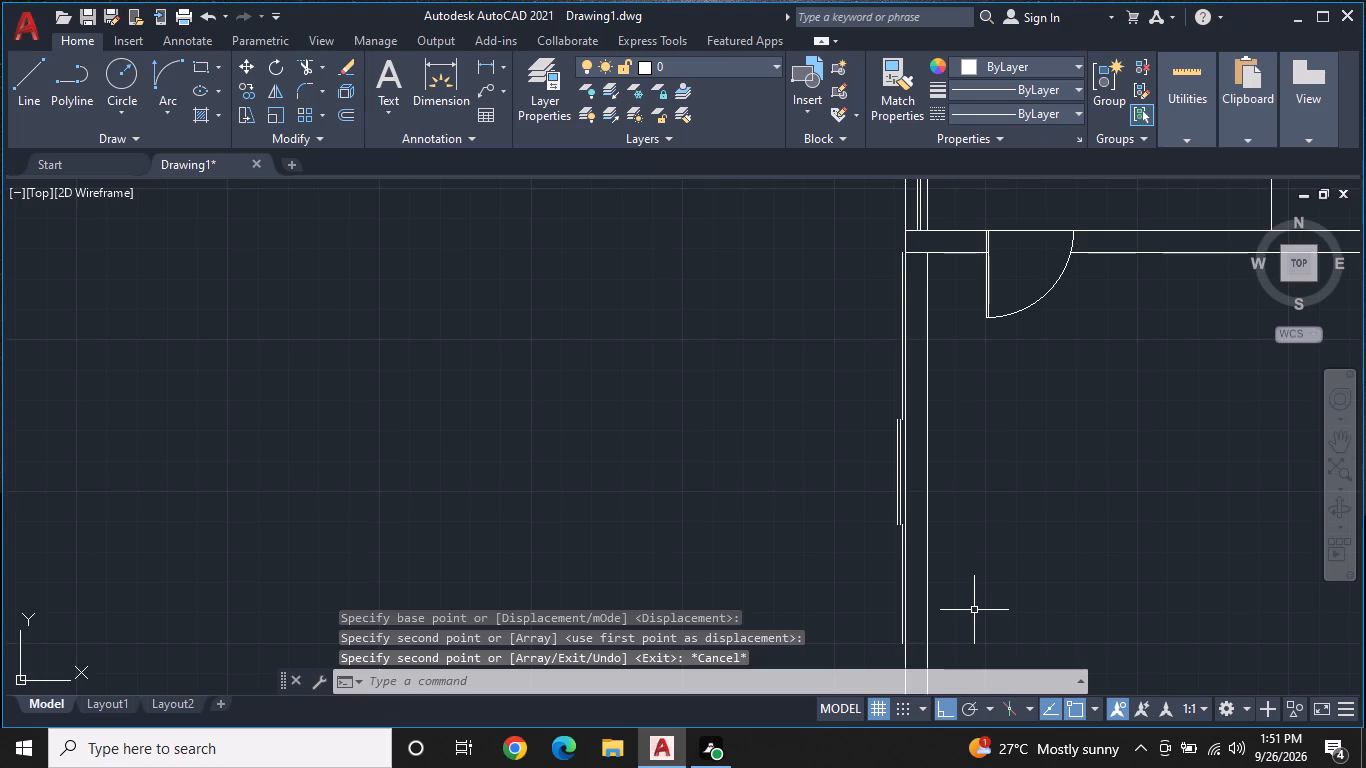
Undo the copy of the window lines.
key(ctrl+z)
Copy the left outer wall window's six vertical lines about 14'-2" straight down, starting the copy at the lower room's upper wall line.
scroll(945, 543, down, 3)
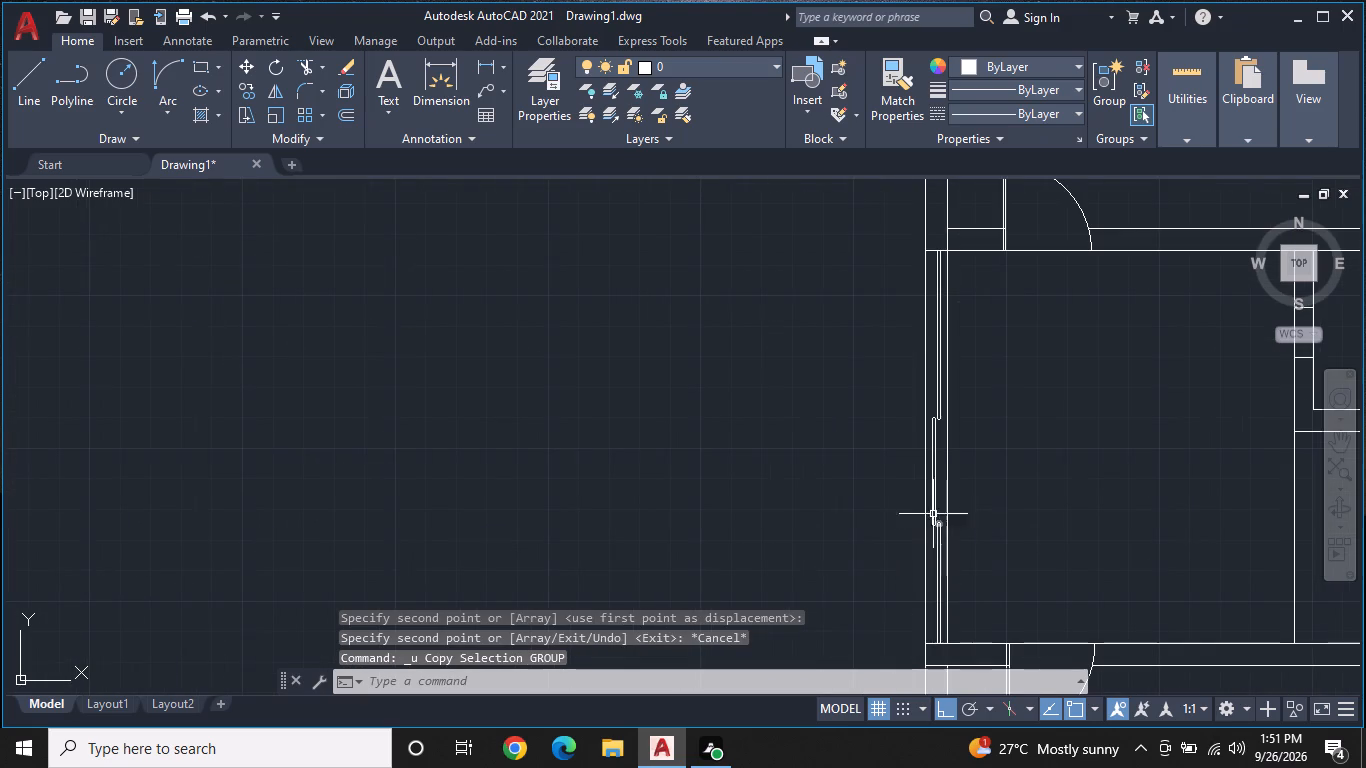
click(933, 473)
scroll(933, 473, up, 3)
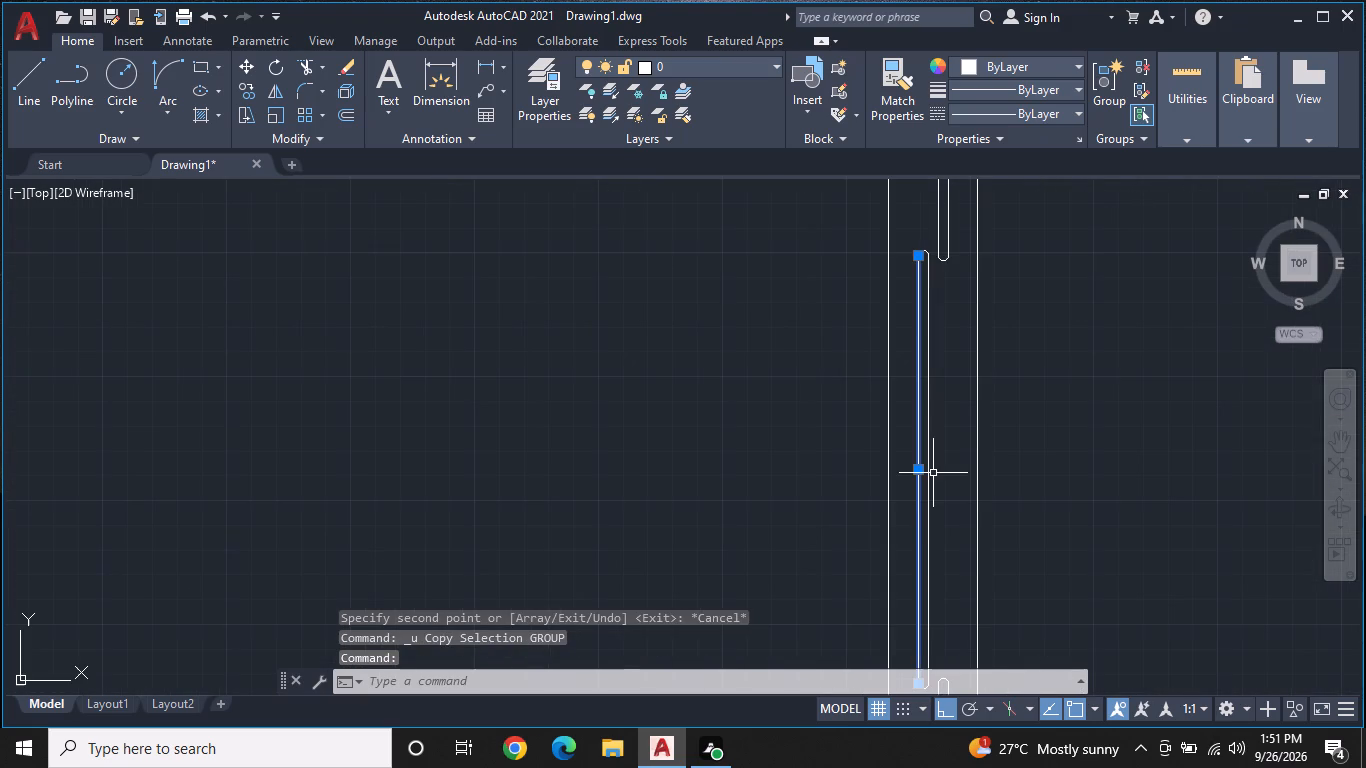
click(931, 462)
middle_drag(952, 454, 966, 657)
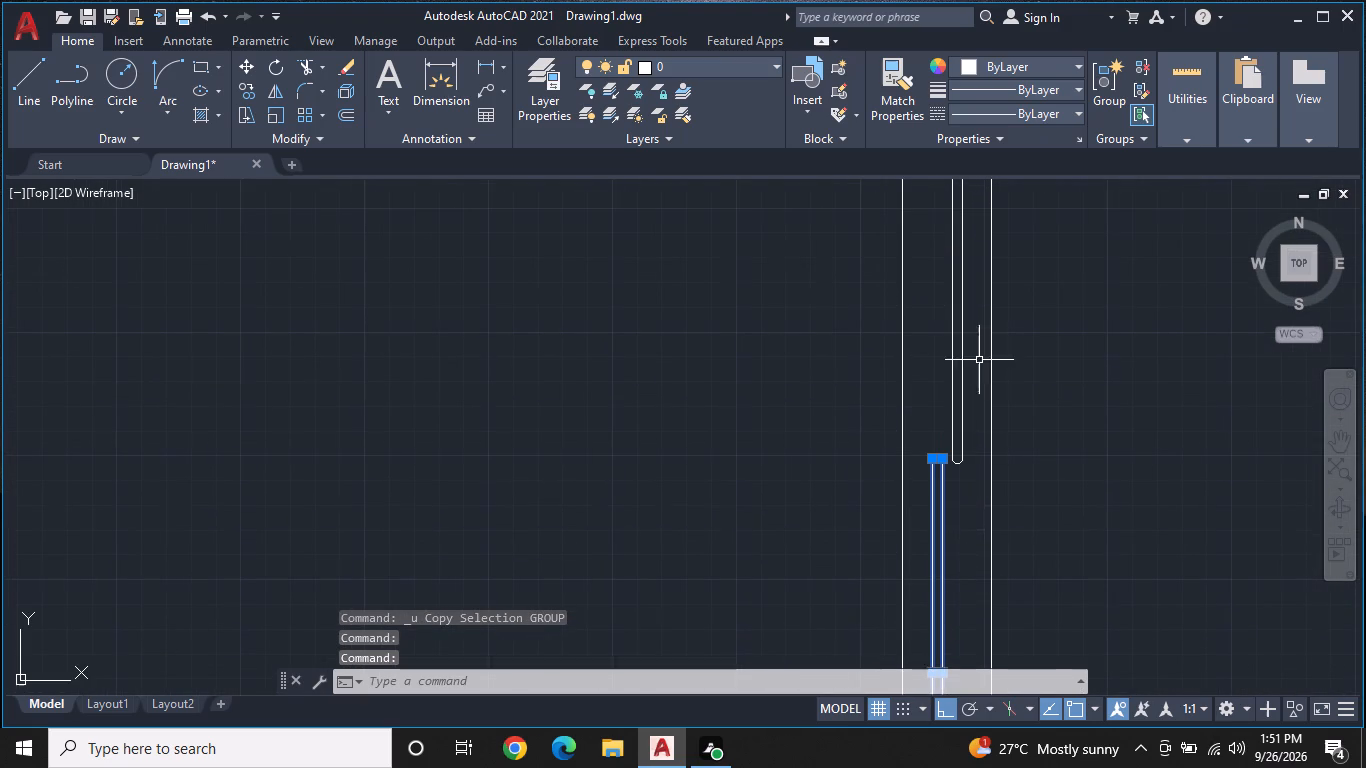
click(962, 330)
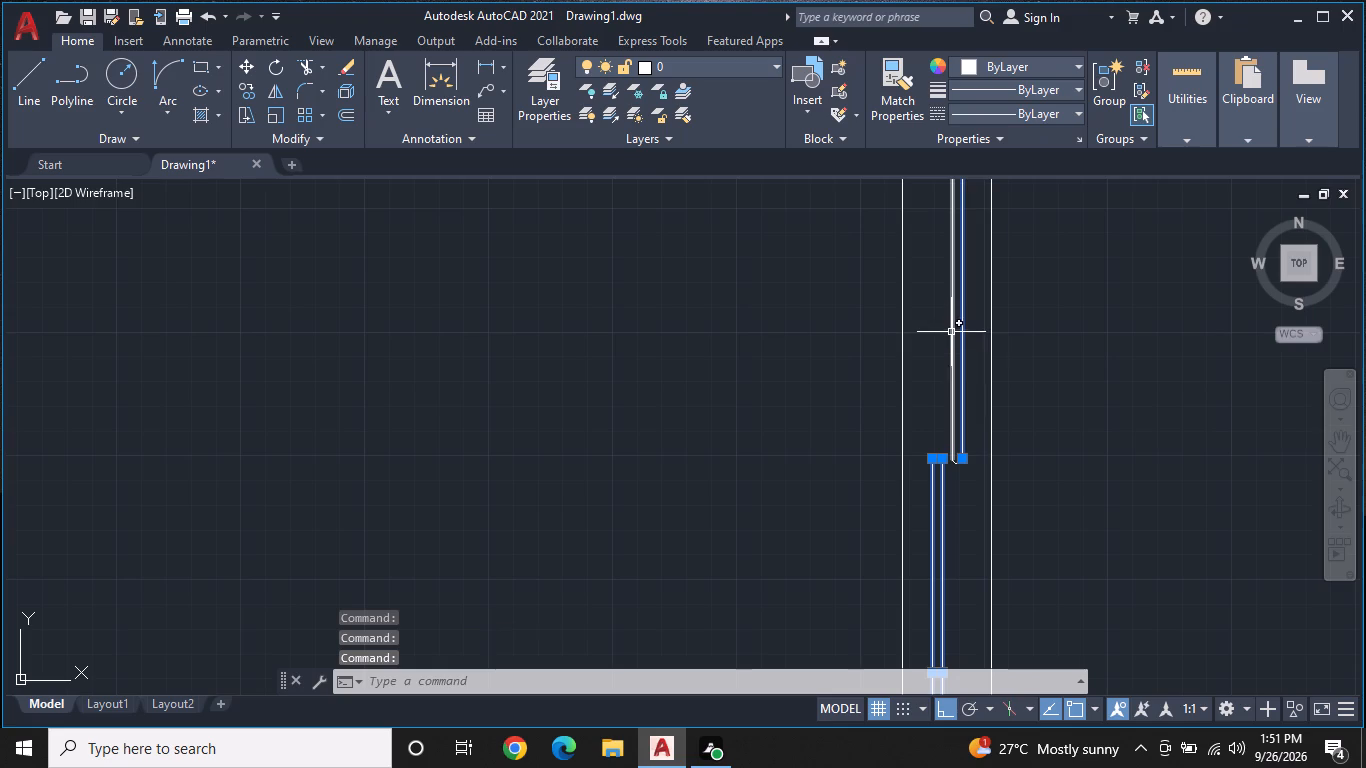
click(951, 332)
middle_drag(965, 597, 970, 329)
scroll(970, 303, down, 1)
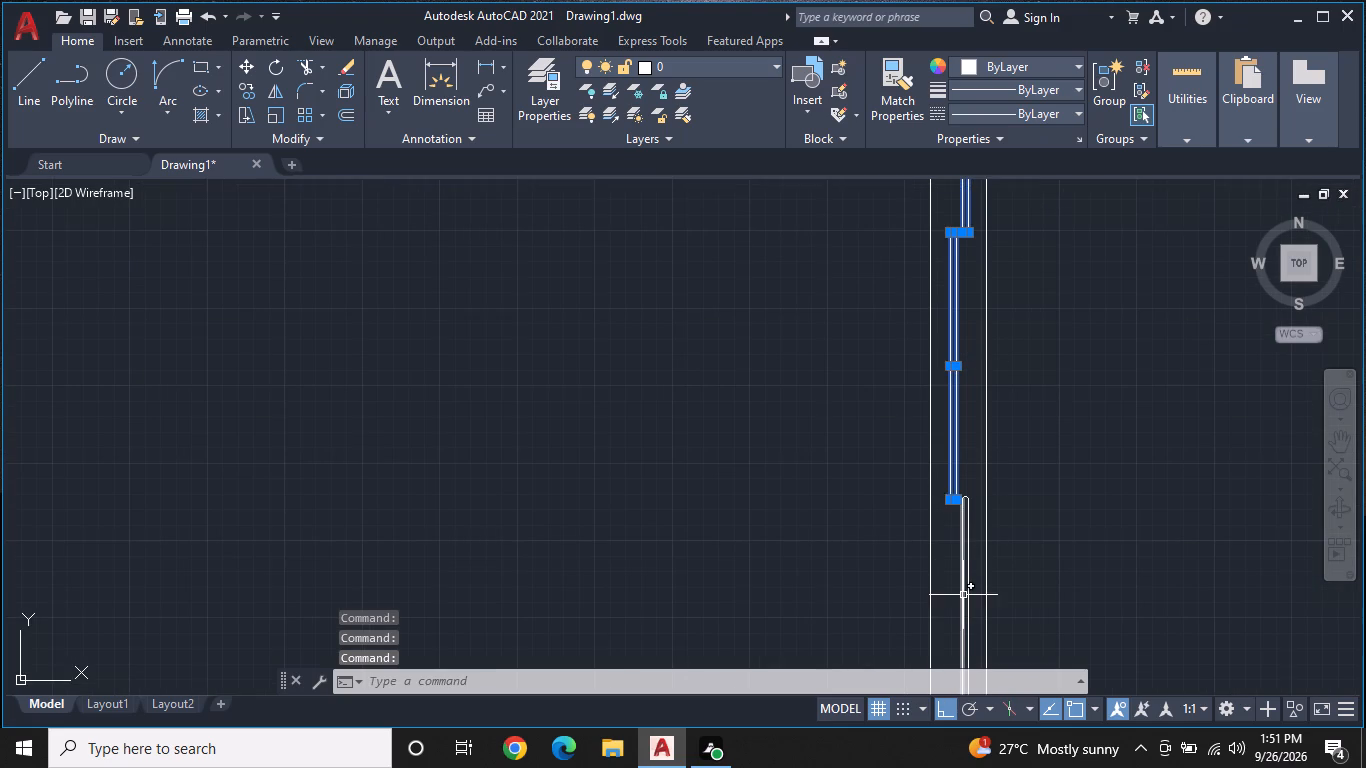
click(963, 558)
click(969, 541)
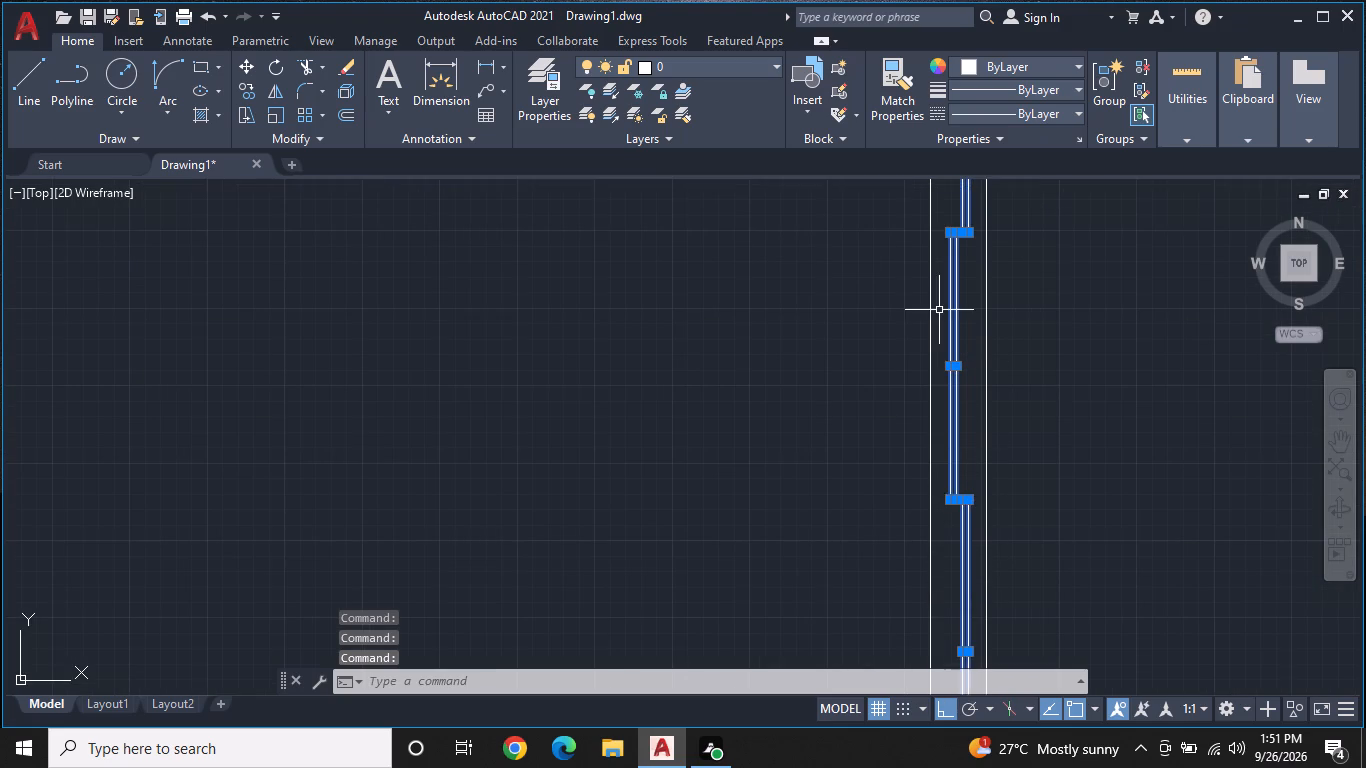
middle_drag(939, 307, 878, 682)
scroll(943, 332, up, 1)
middle_drag(943, 332, 945, 536)
right_click(903, 398)
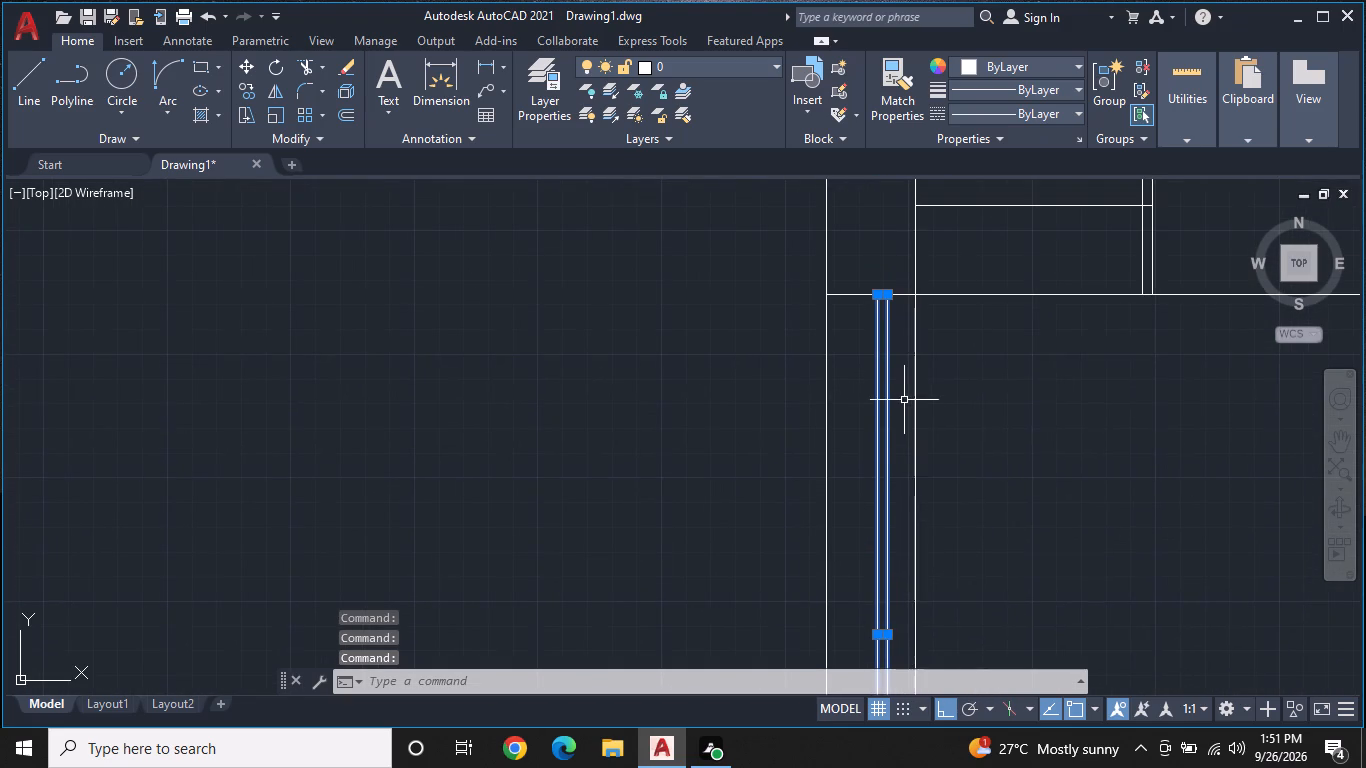
click(967, 436)
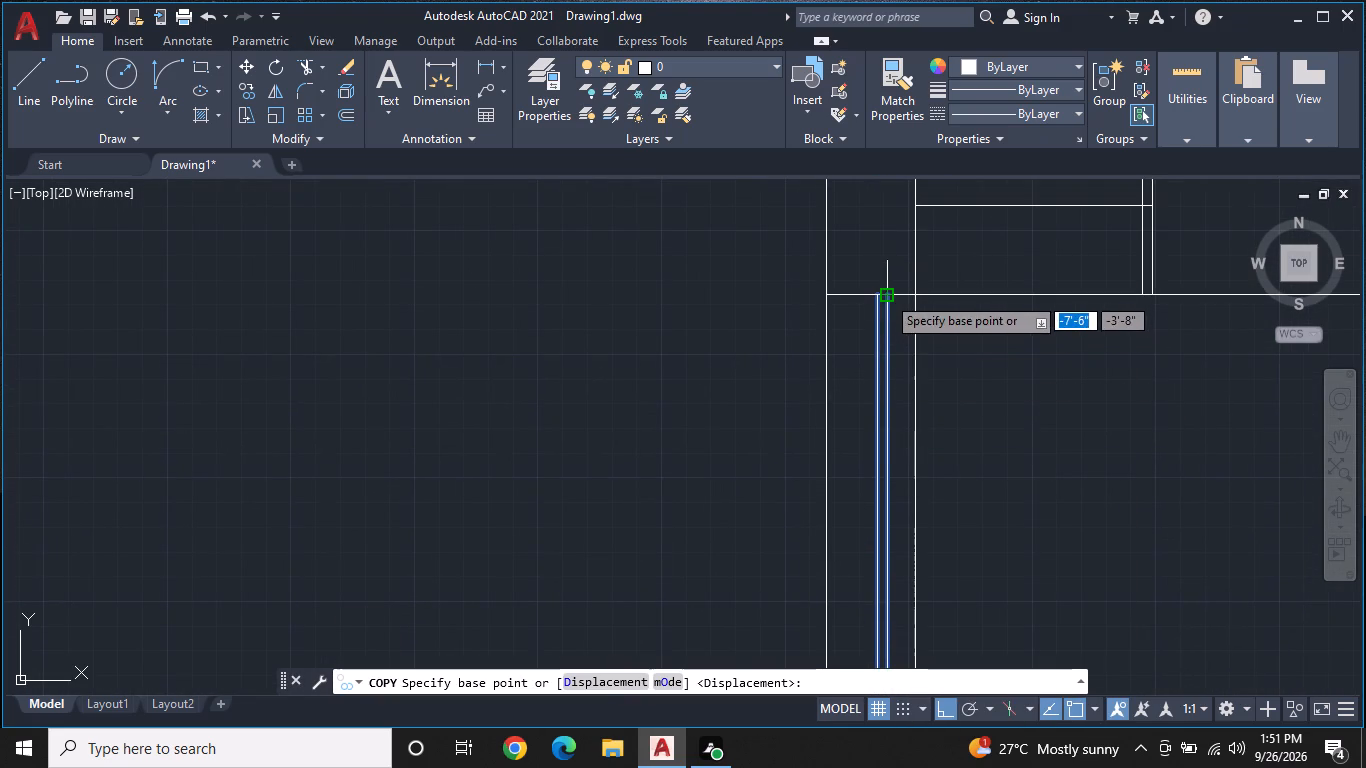
click(886, 295)
middle_drag(906, 476, 863, 188)
scroll(863, 146, down, 2)
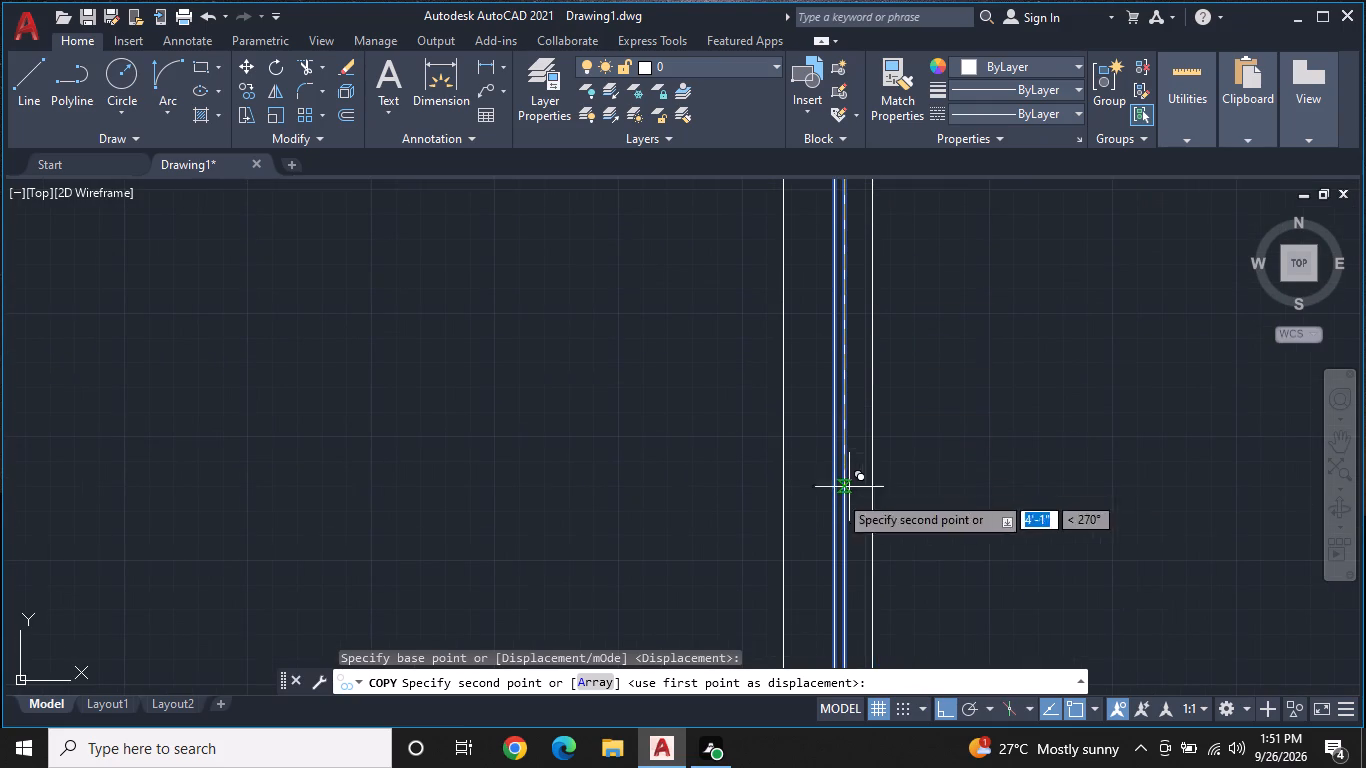
middle_drag(854, 274, 895, 645)
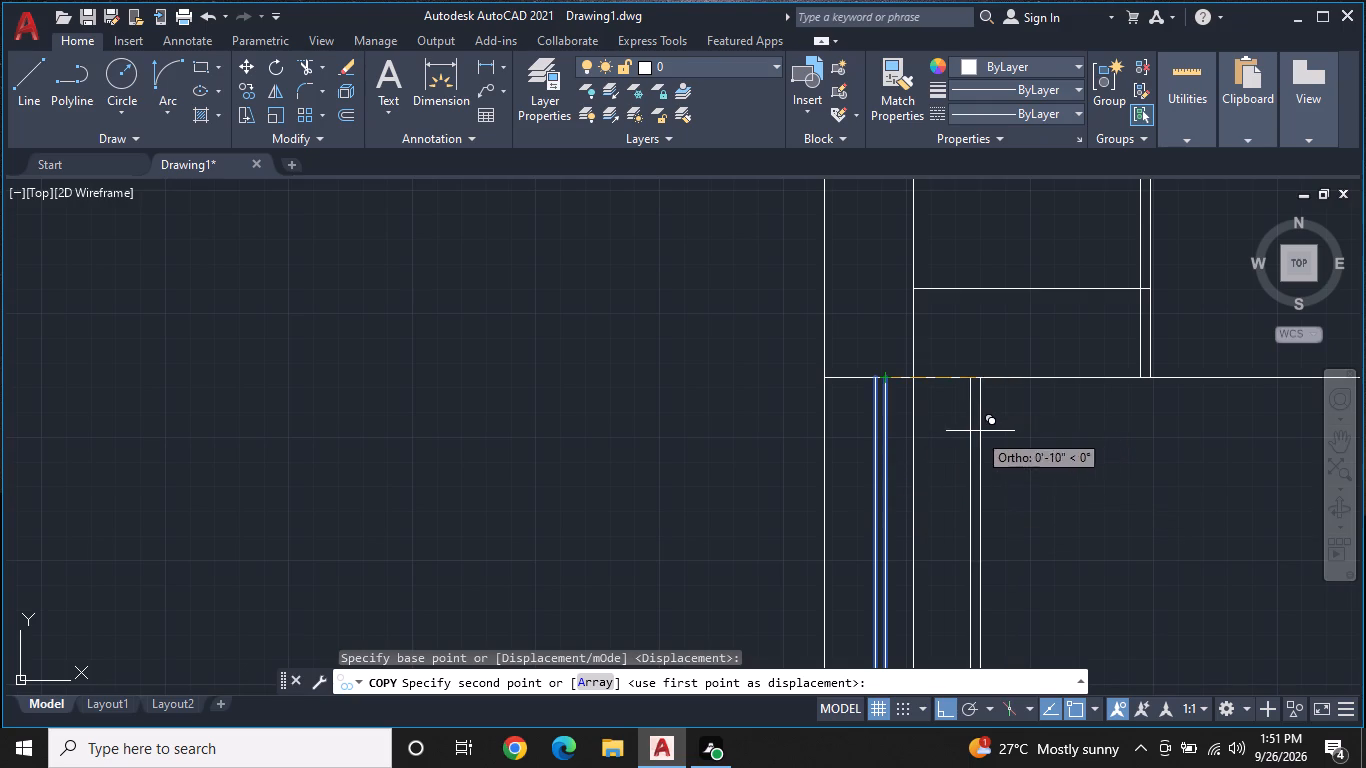
middle_drag(884, 518, 841, 233)
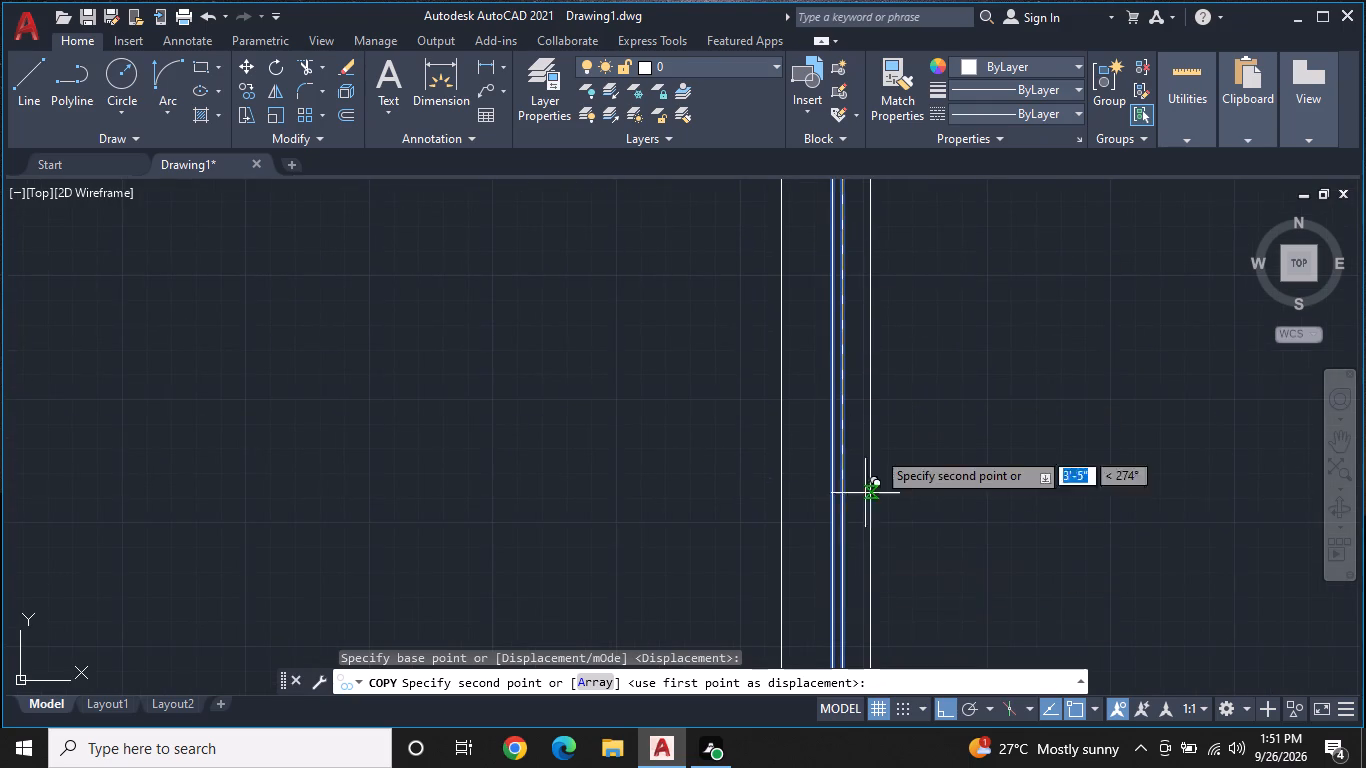
middle_drag(888, 411, 920, 247)
scroll(897, 447, down, 1)
middle_drag(895, 581, 995, 95)
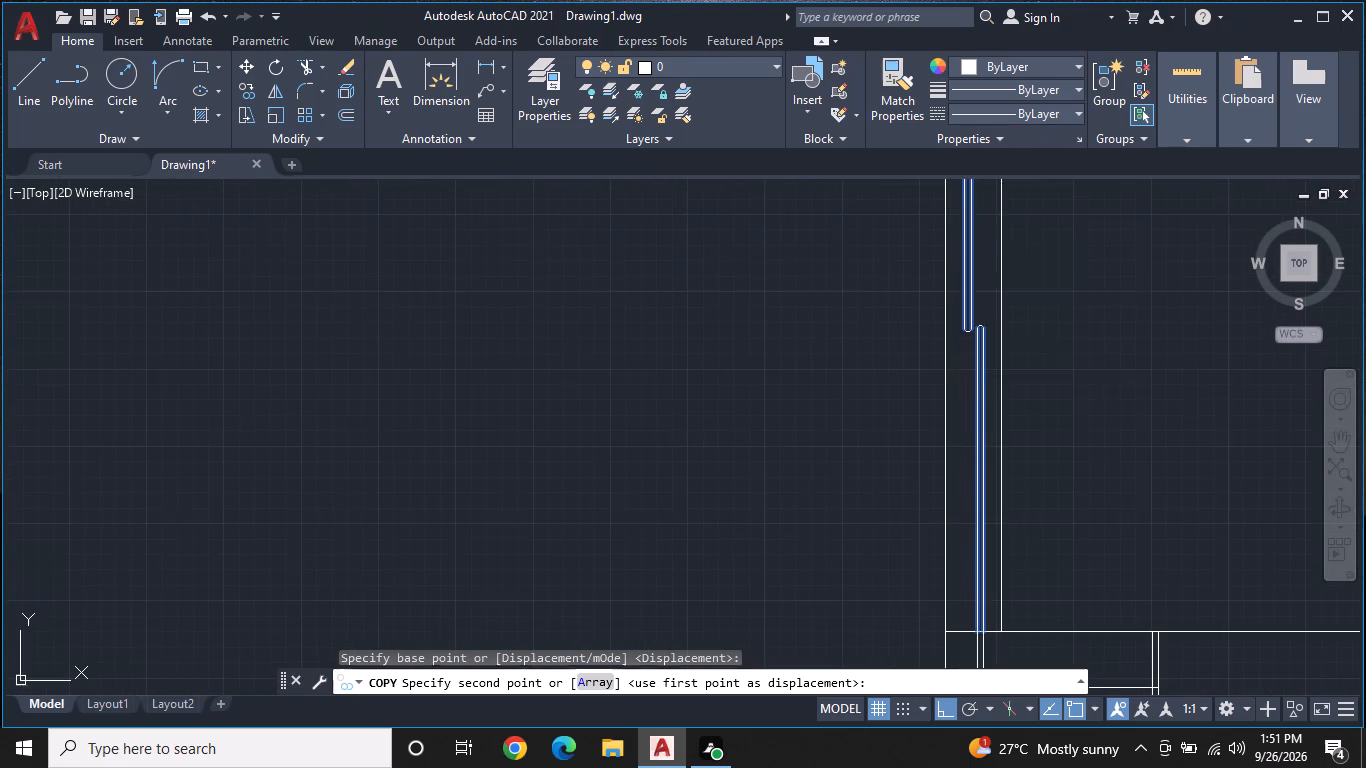
middle_drag(1006, 391, 1037, 50)
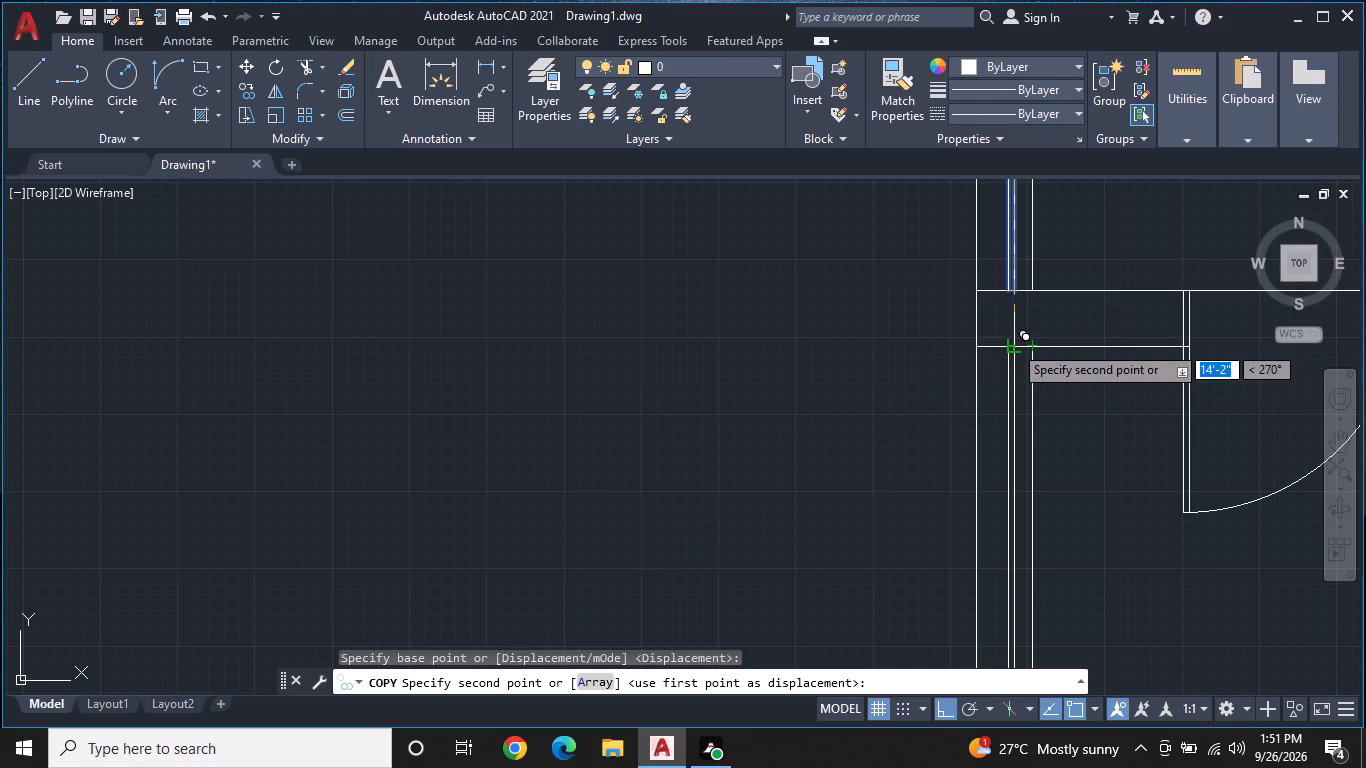
click(1013, 344)
key(Escape)
Examine the overall plan and the copied window lines in the lower room's left outer wall.
scroll(1038, 399, down, 2)
middle_drag(1038, 399, 1056, 145)
scroll(1038, 399, up, 1)
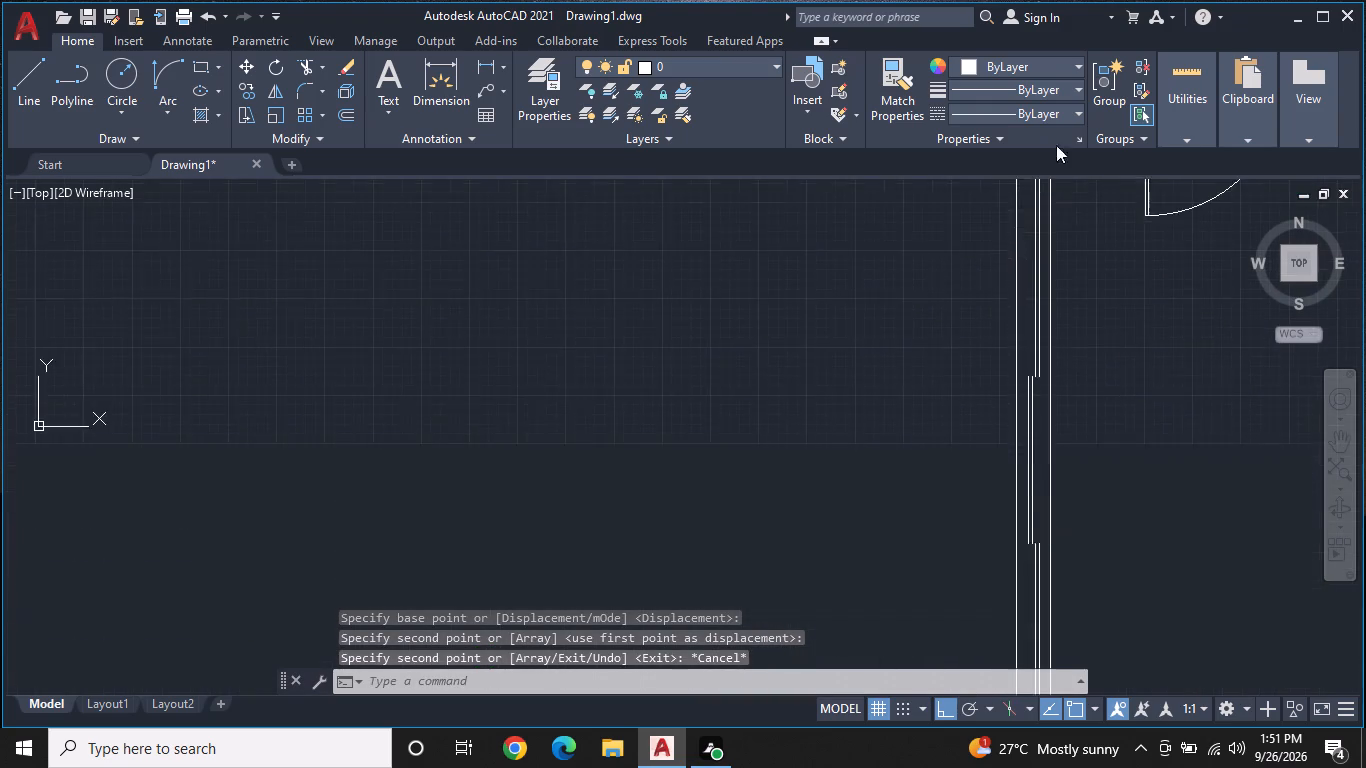
scroll(1053, 349, down, 2)
middle_drag(1069, 450, 0, 767)
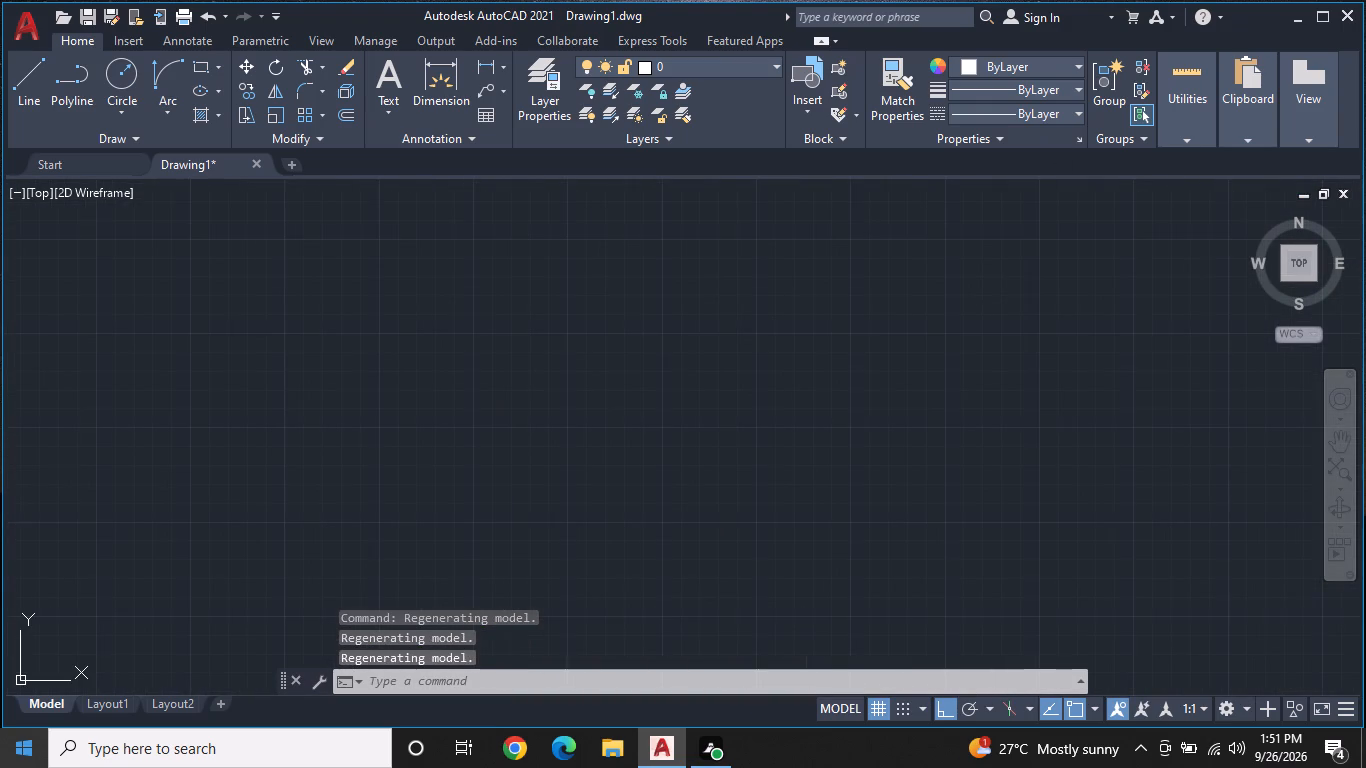
scroll(0, 767, down, 6)
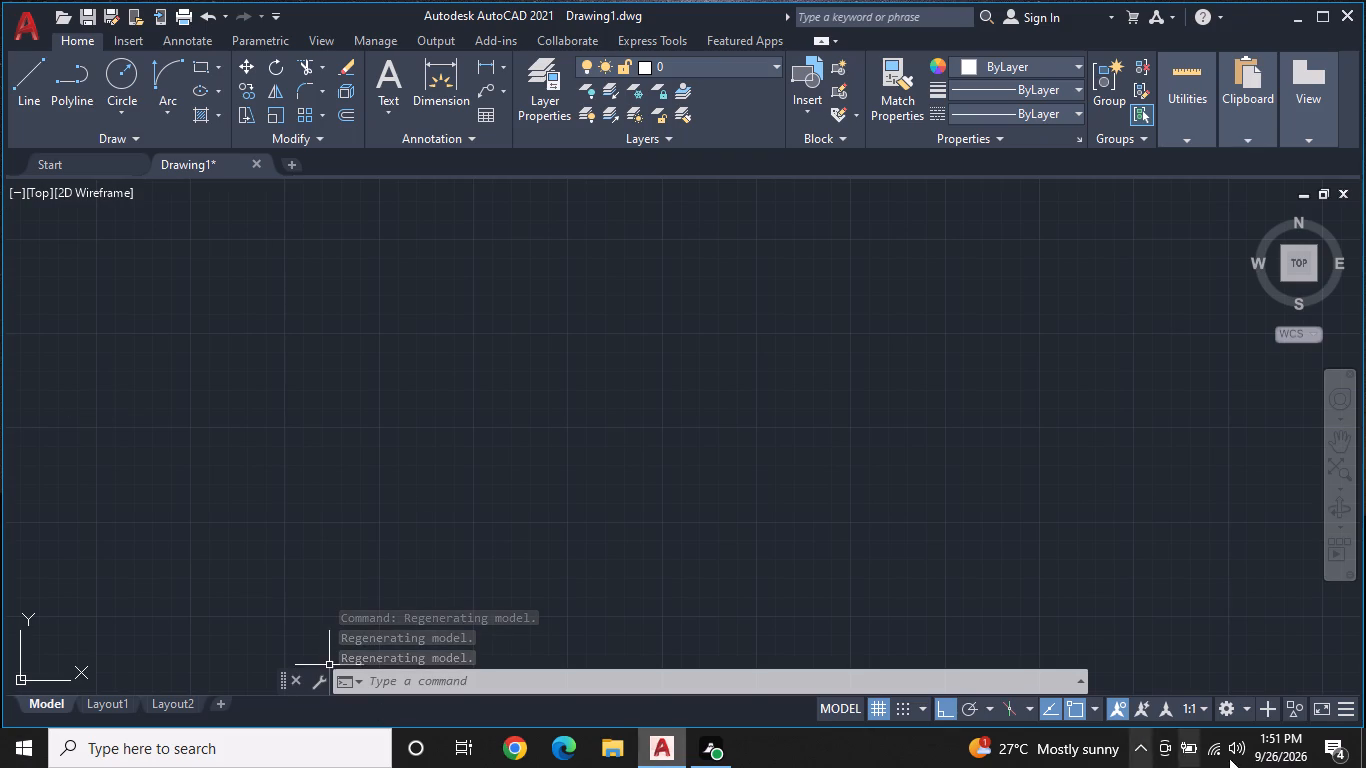
scroll(575, 387, down, 6)
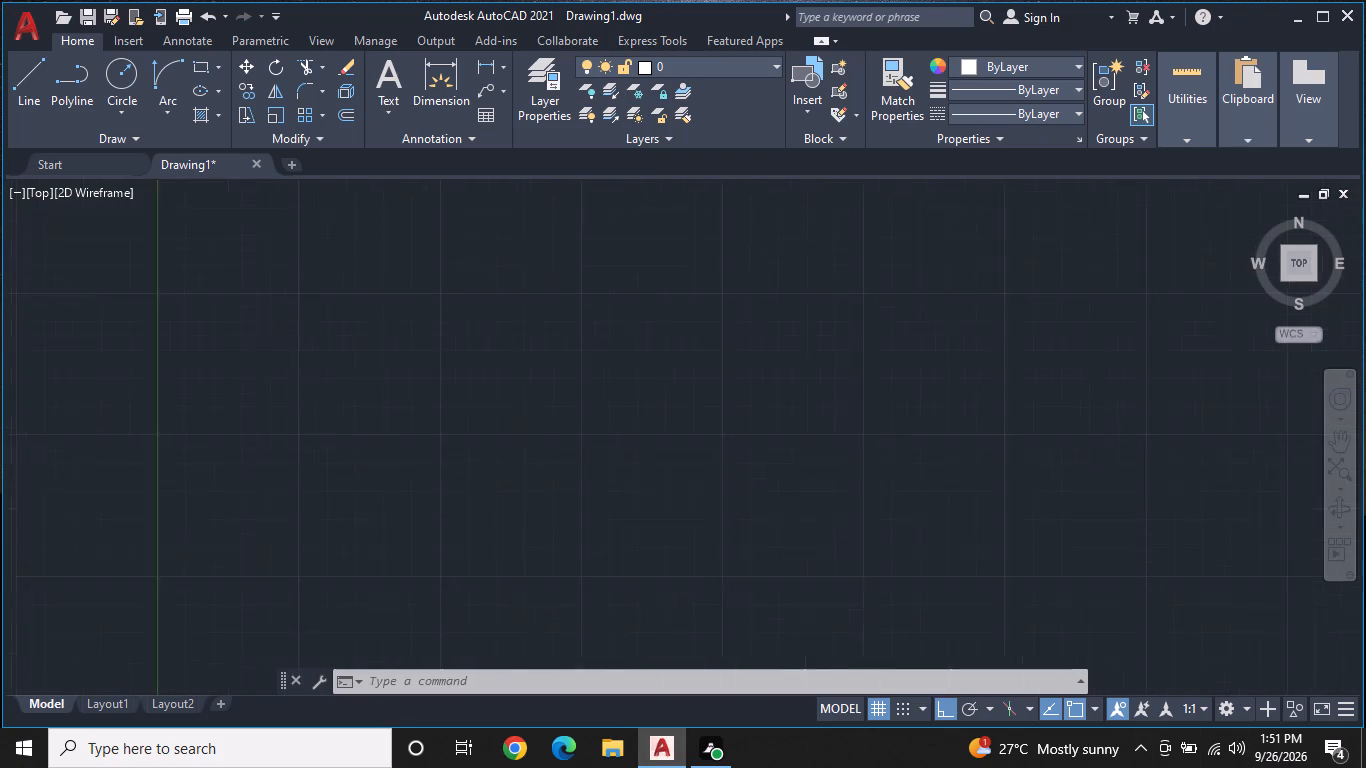
scroll(575, 387, down, 5)
scroll(562, 449, up, 4)
scroll(374, 430, up, 2)
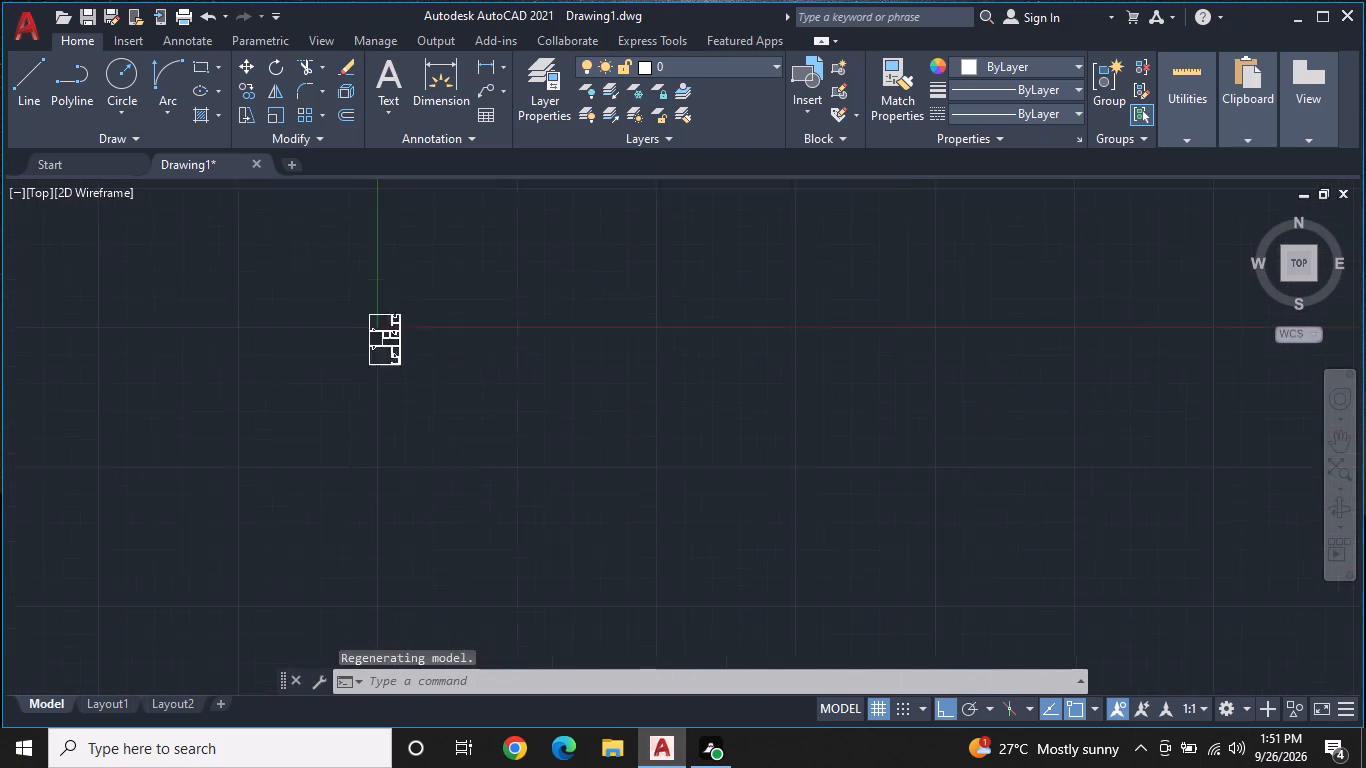
middle_drag(371, 310, 743, 614)
scroll(371, 310, up, 1)
scroll(769, 539, up, 1)
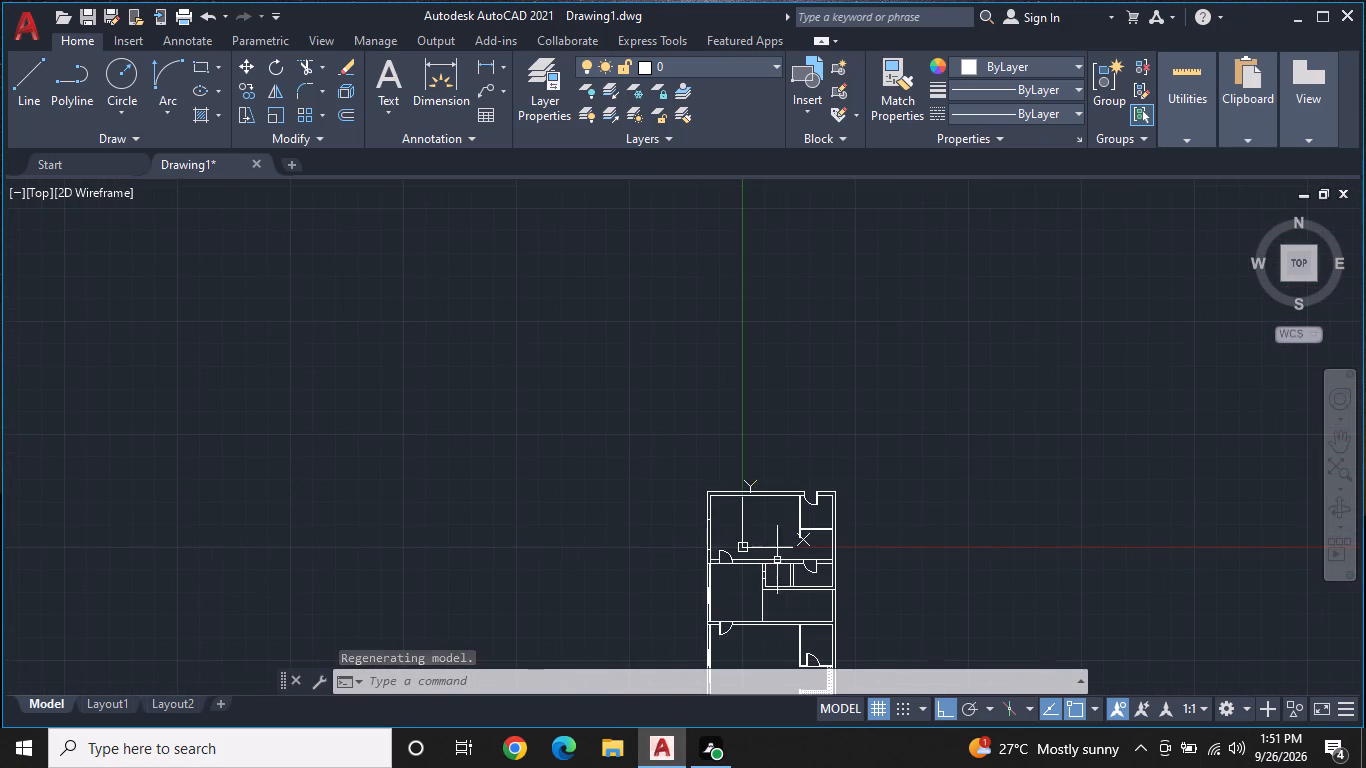
middle_drag(790, 581, 820, 374)
scroll(790, 581, up, 1)
scroll(827, 485, up, 2)
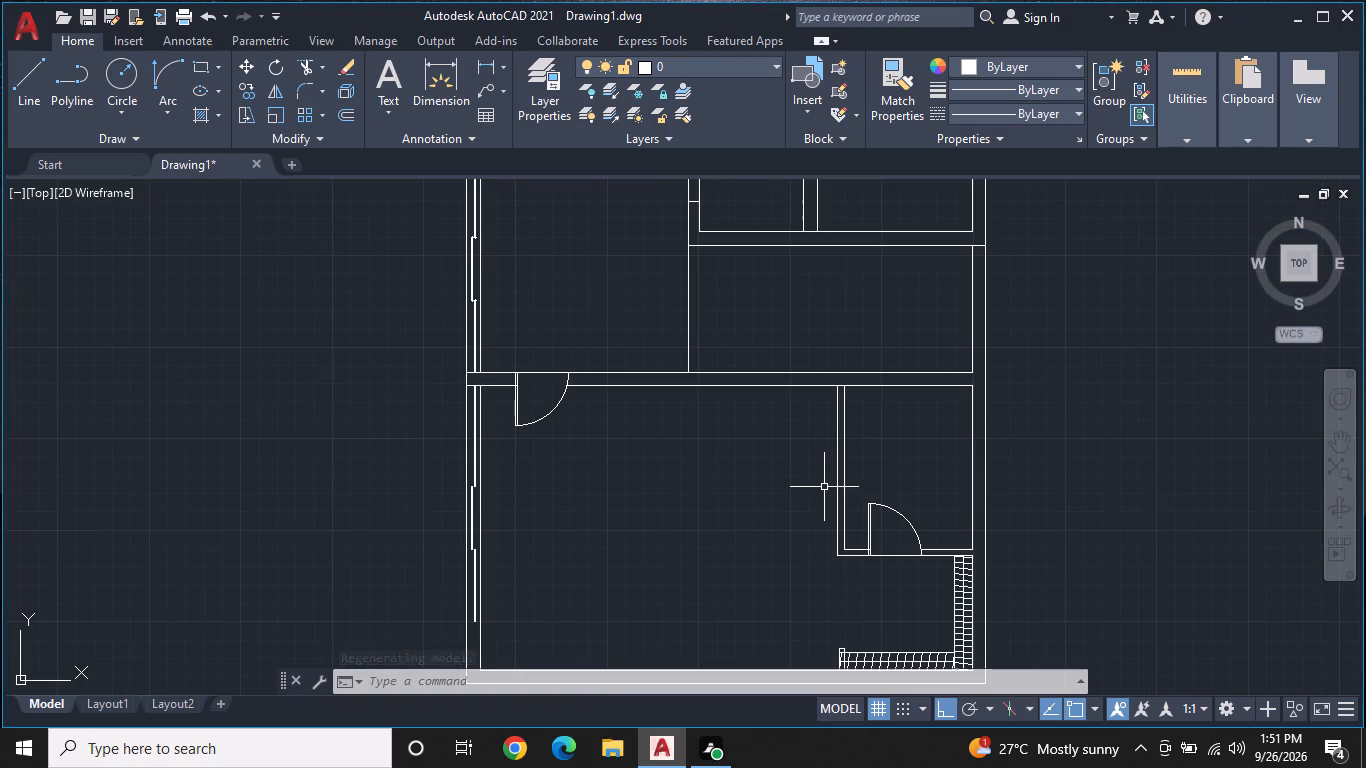
Draw a 9" line across the left outer wall, from outer to inner face, at the copied window's bottom end.
middle_drag(675, 509, 984, 282)
scroll(750, 427, up, 1)
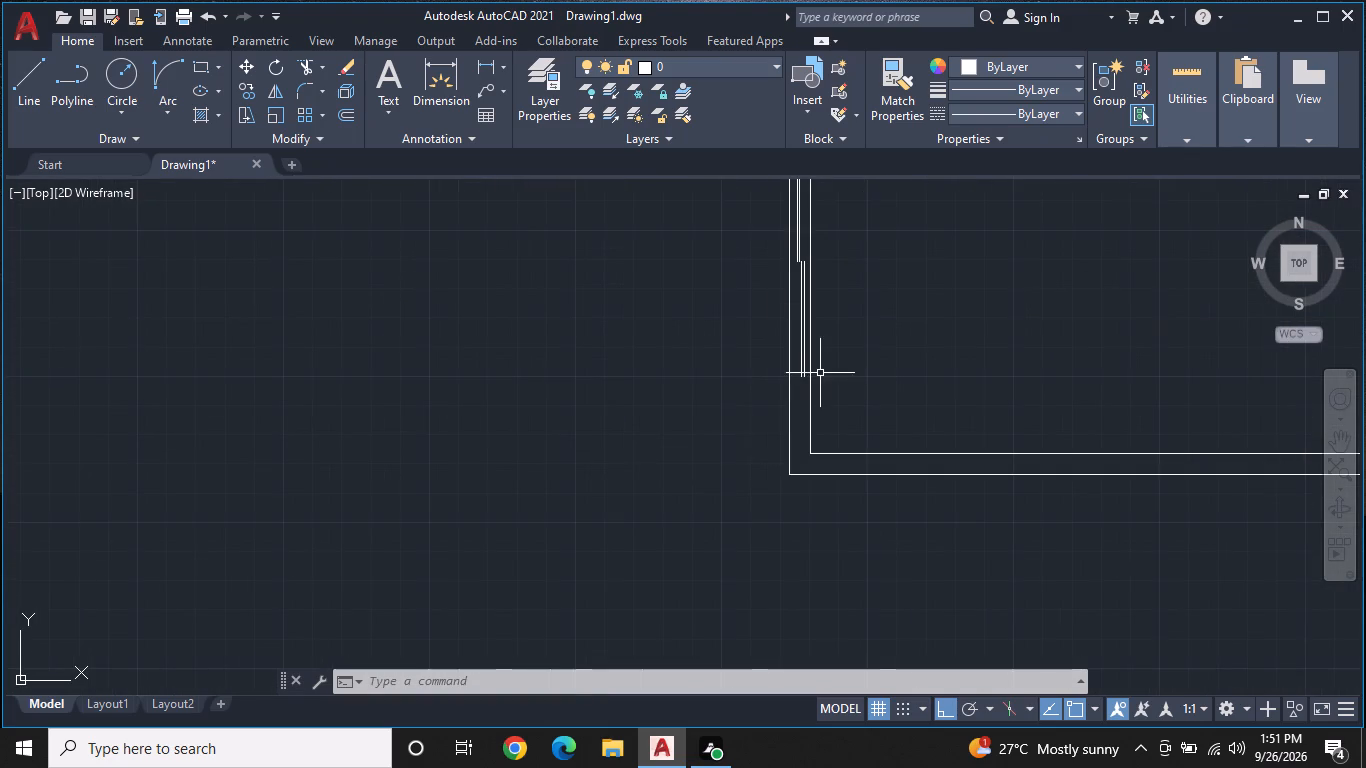
scroll(823, 369, up, 3)
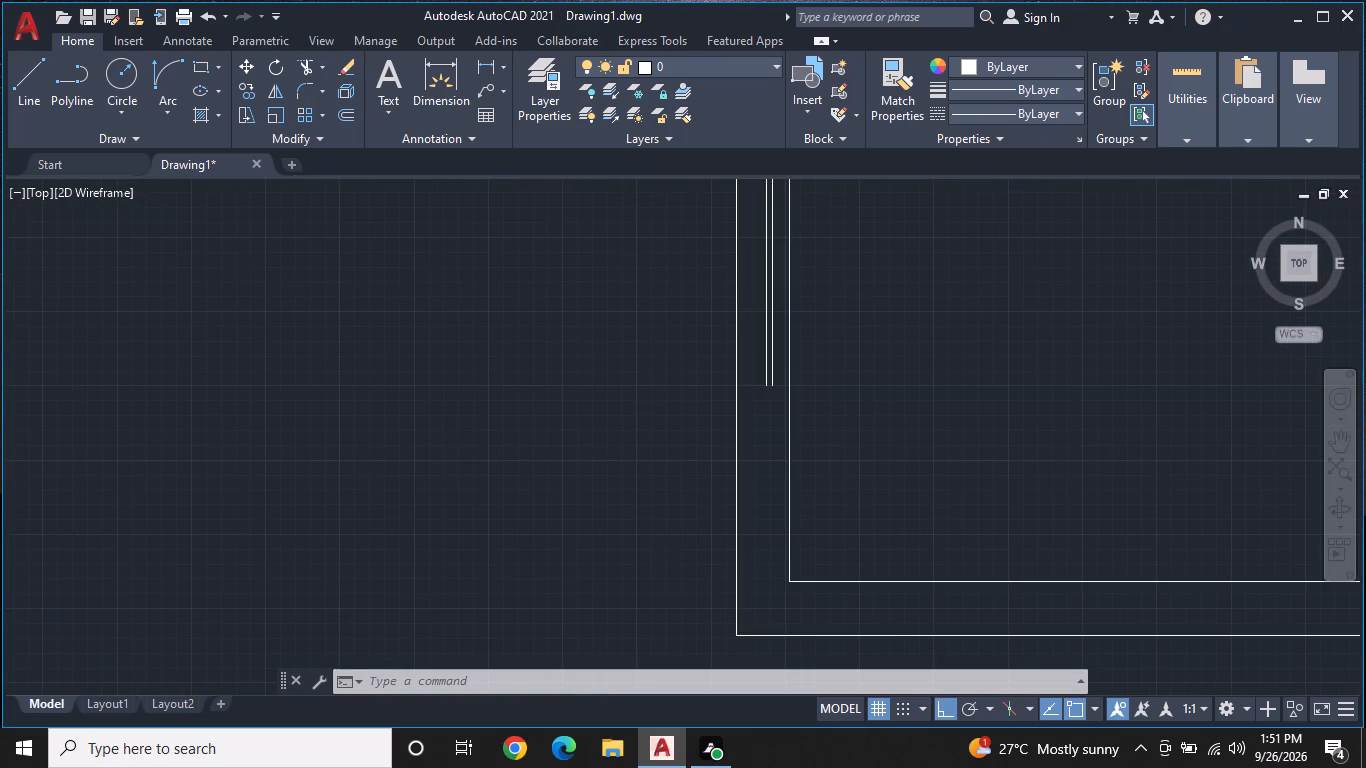
text(L)
key(space)
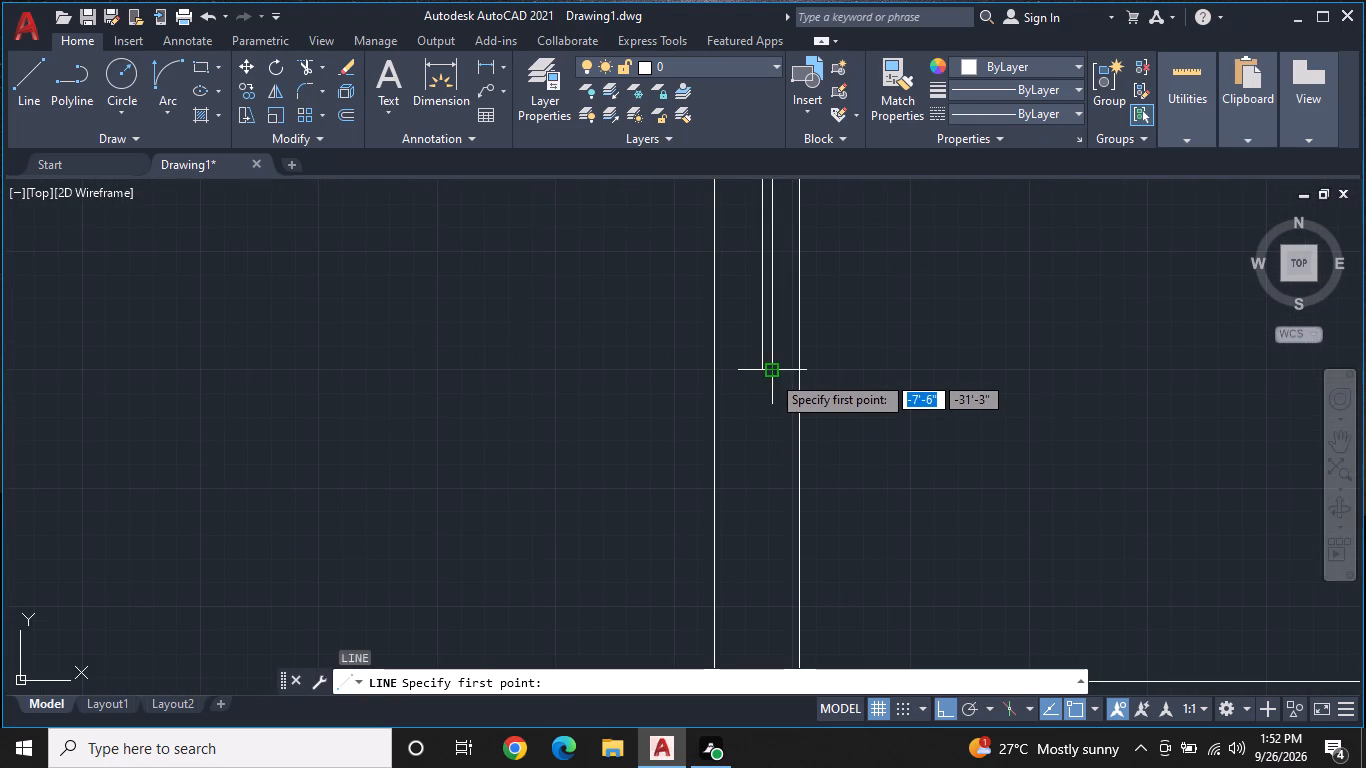
click(771, 374)
click(709, 369)
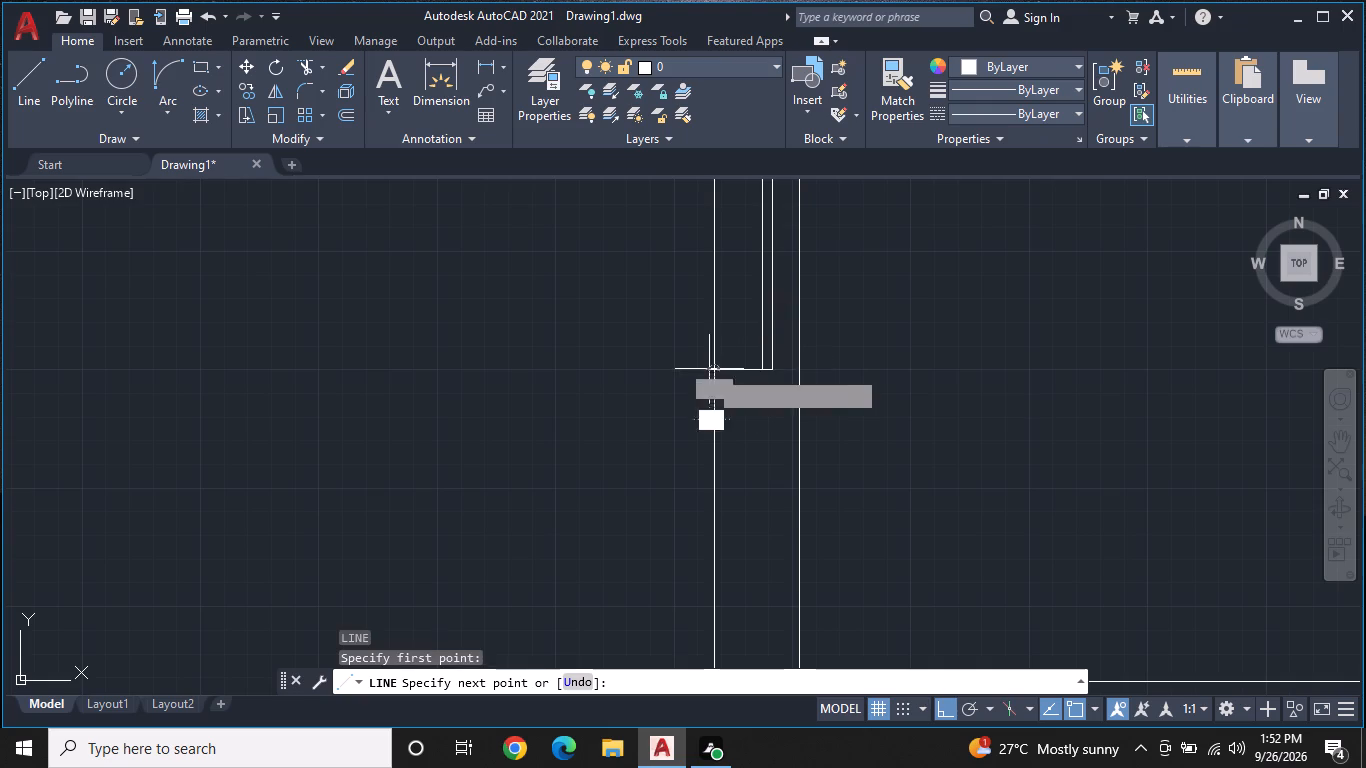
click(795, 369)
key(Escape)
Fillet the two line pairs into rounded ends where the copied window's middle and lower segments meet.
scroll(801, 407, down, 3)
middle_drag(893, 308, 875, 381)
scroll(747, 314, up, 1)
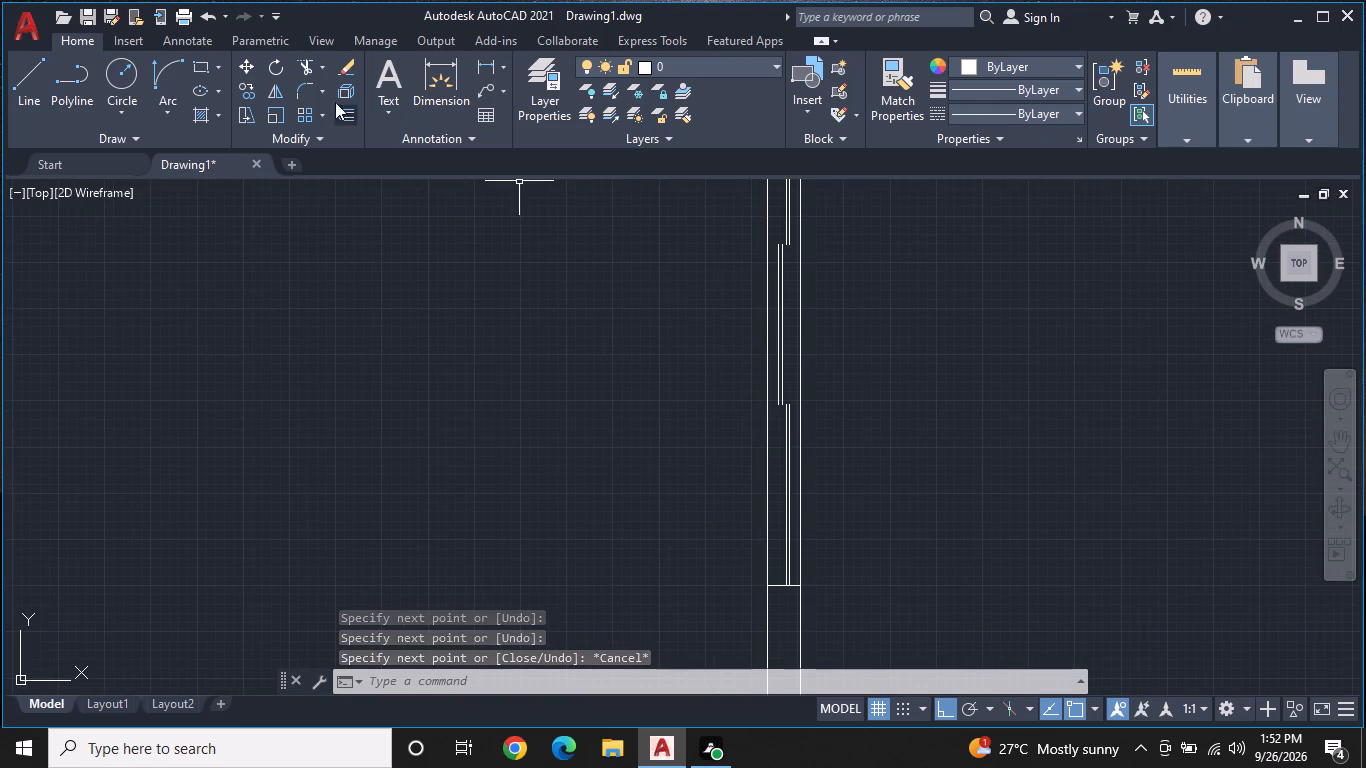
click(300, 95)
scroll(790, 400, up, 2)
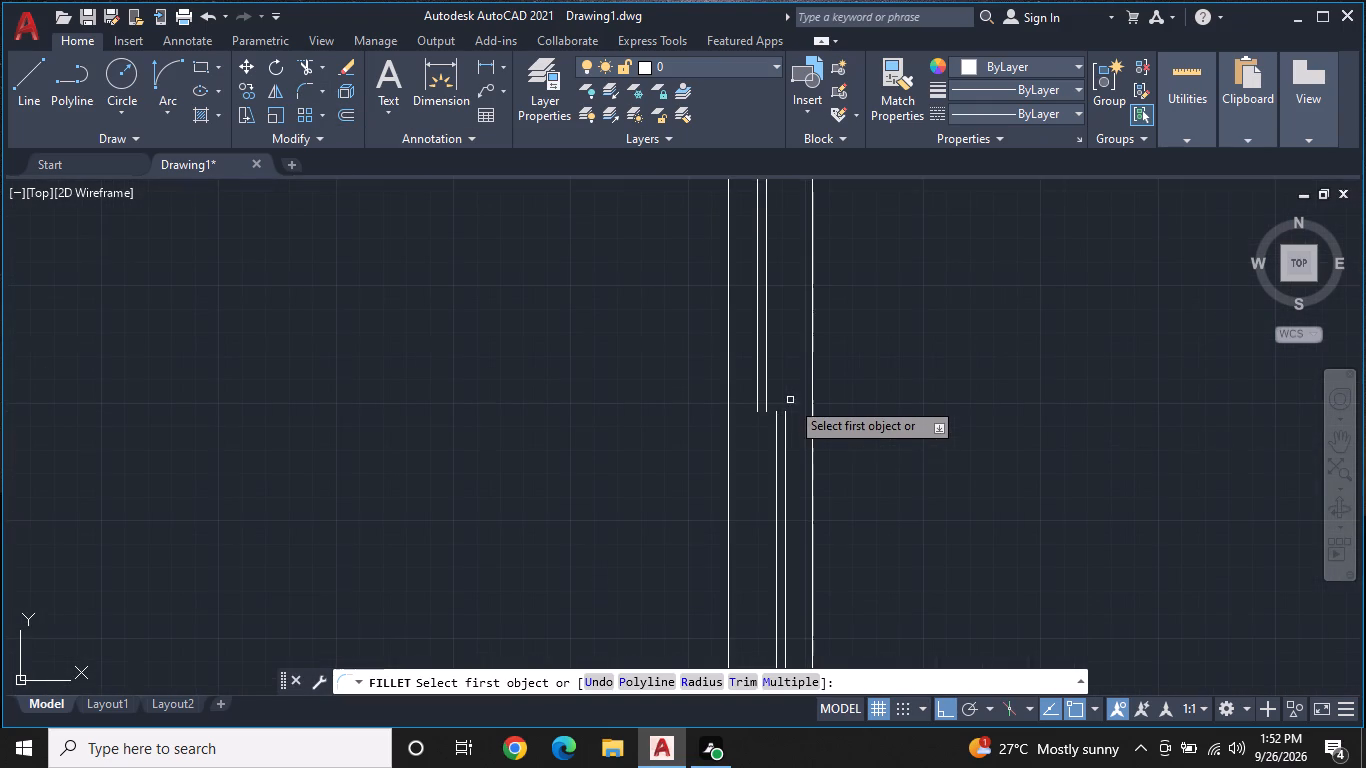
click(774, 429)
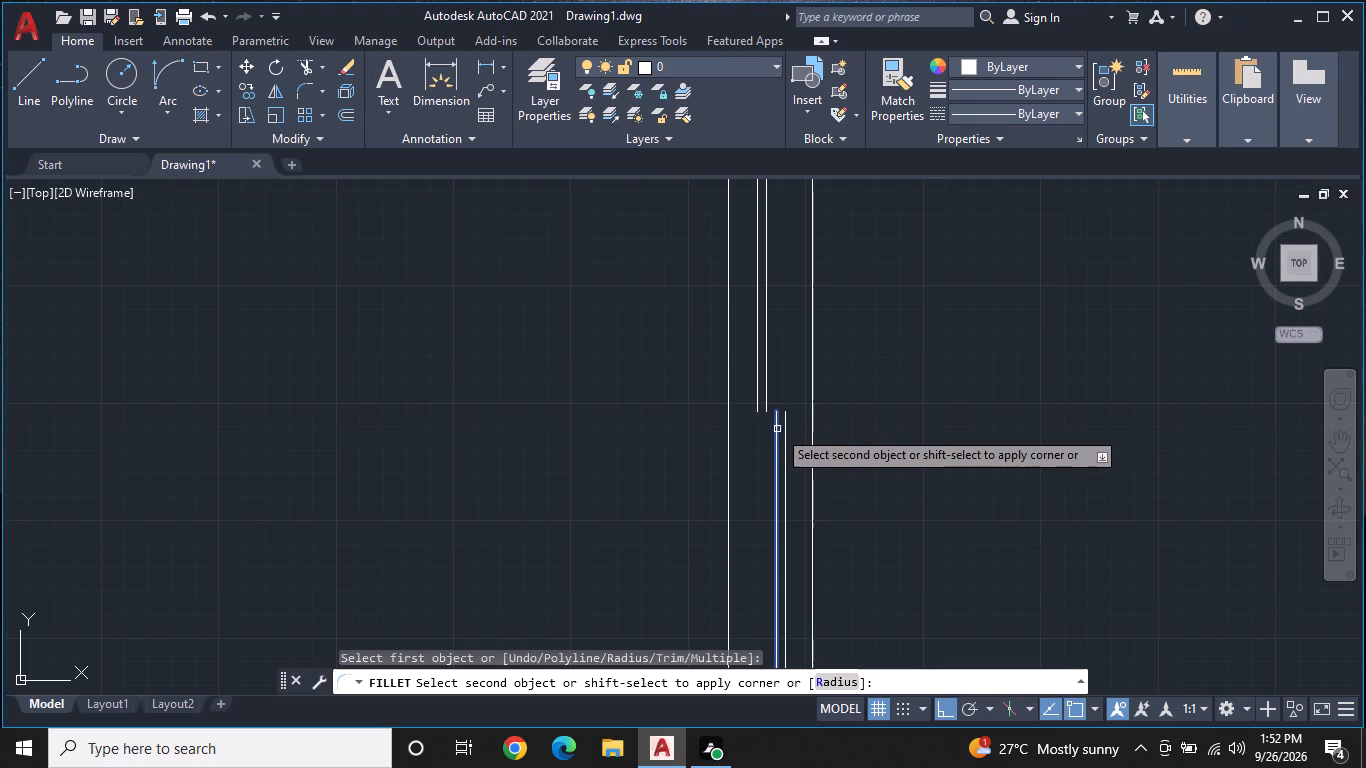
click(785, 414)
key(space)
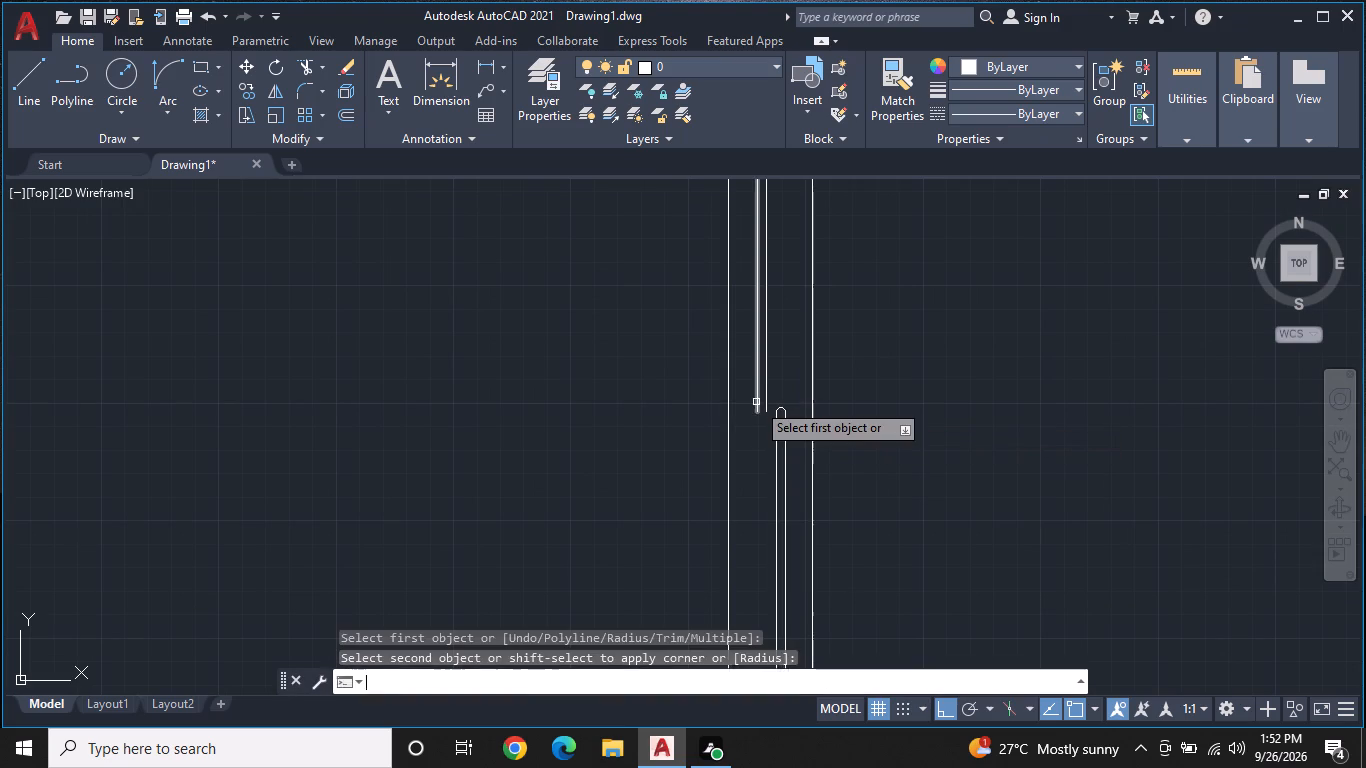
click(755, 400)
click(765, 408)
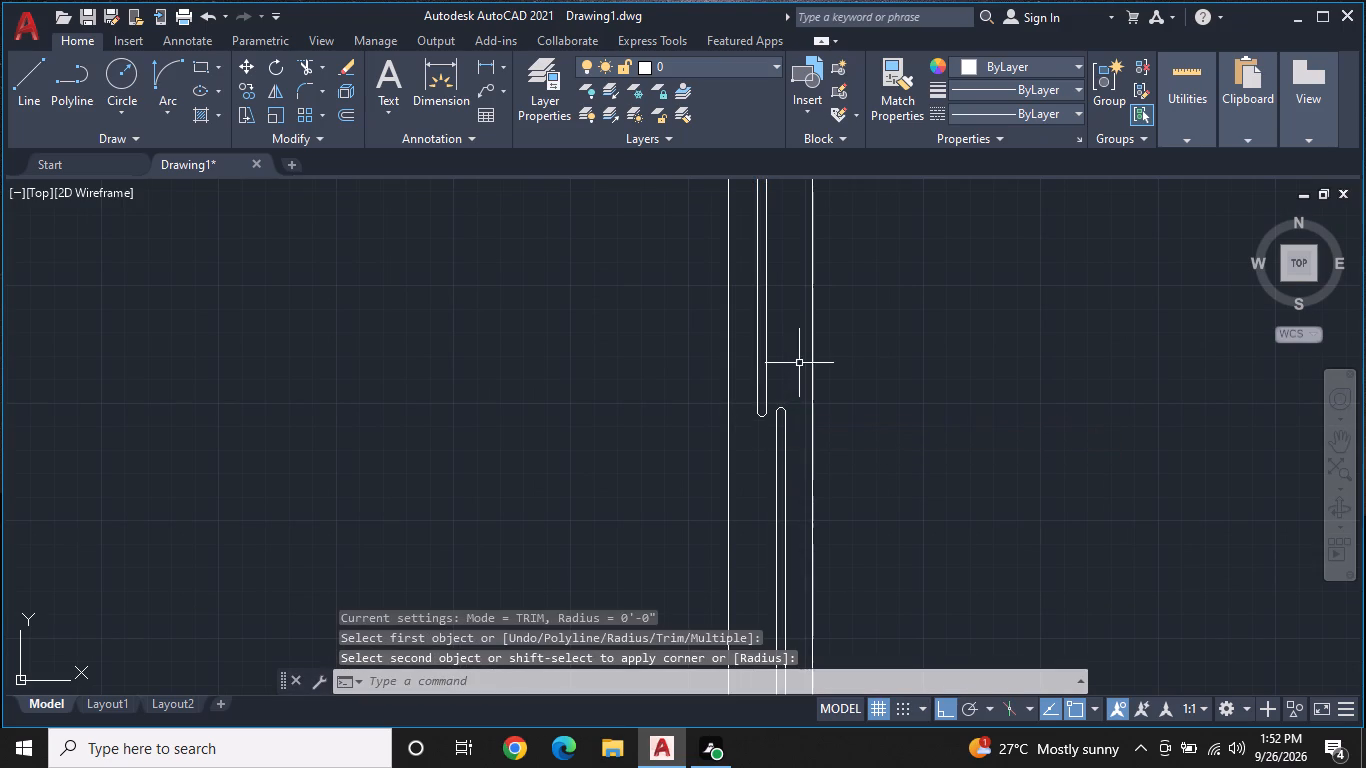
Fillet the two line pairs into rounded ends where the copied window's upper and middle segments meet.
middle_drag(799, 362, 811, 647)
middle_click(811, 647)
middle_drag(744, 312, 742, 453)
key(space)
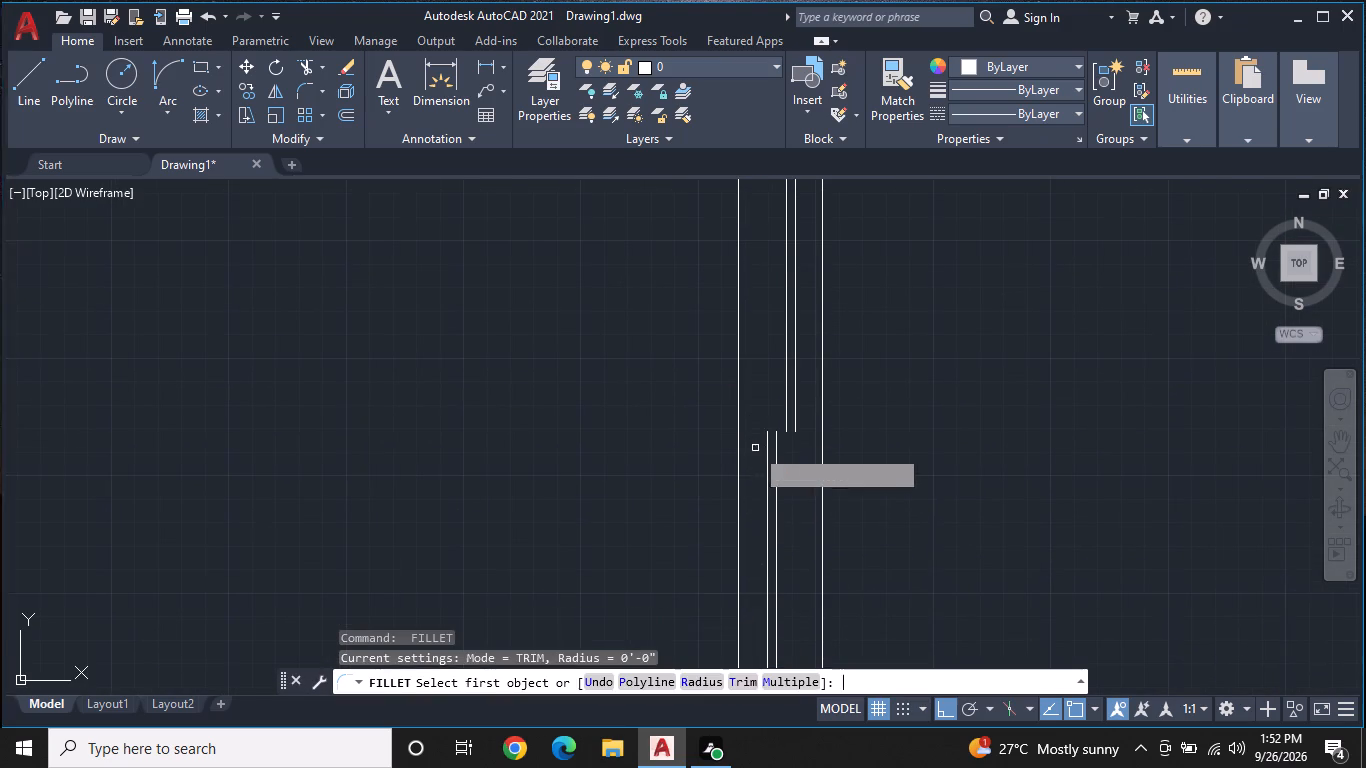
click(766, 430)
click(774, 438)
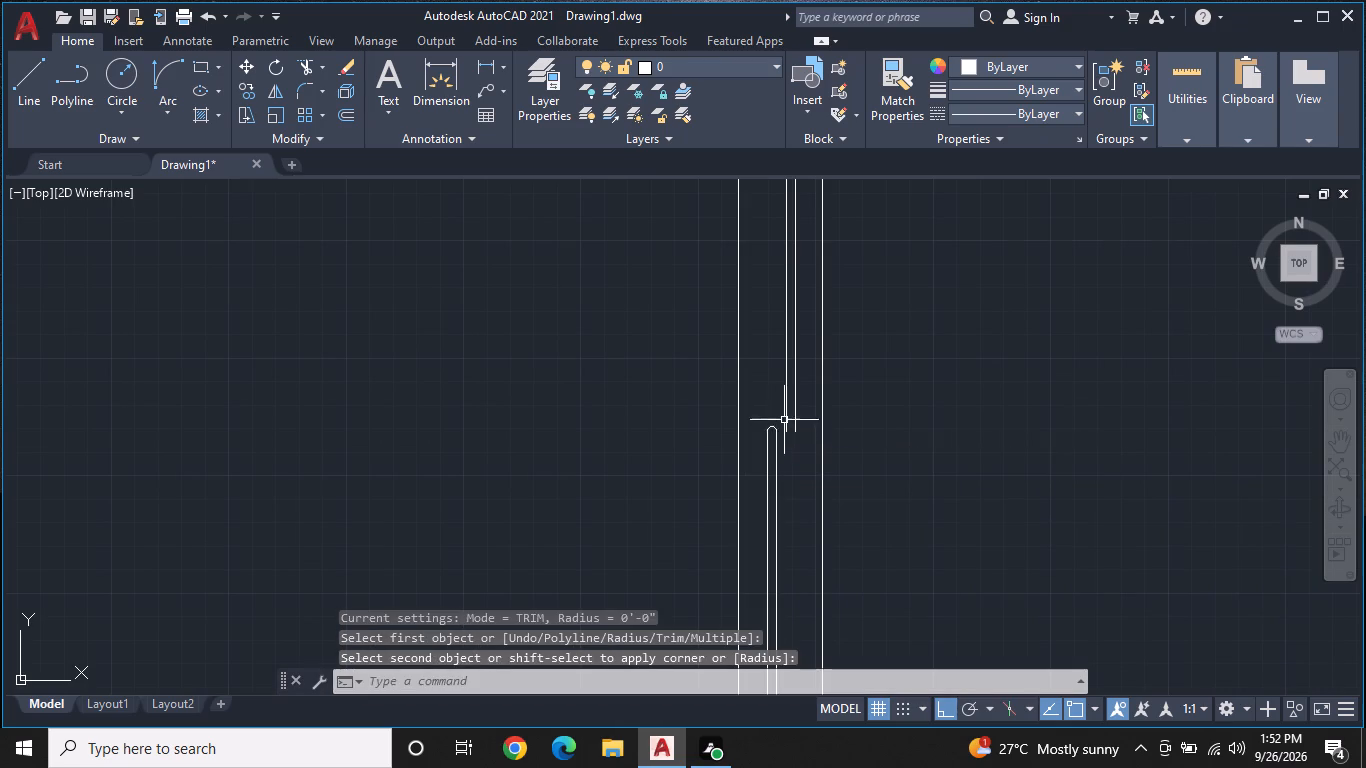
key(space)
click(784, 411)
click(795, 431)
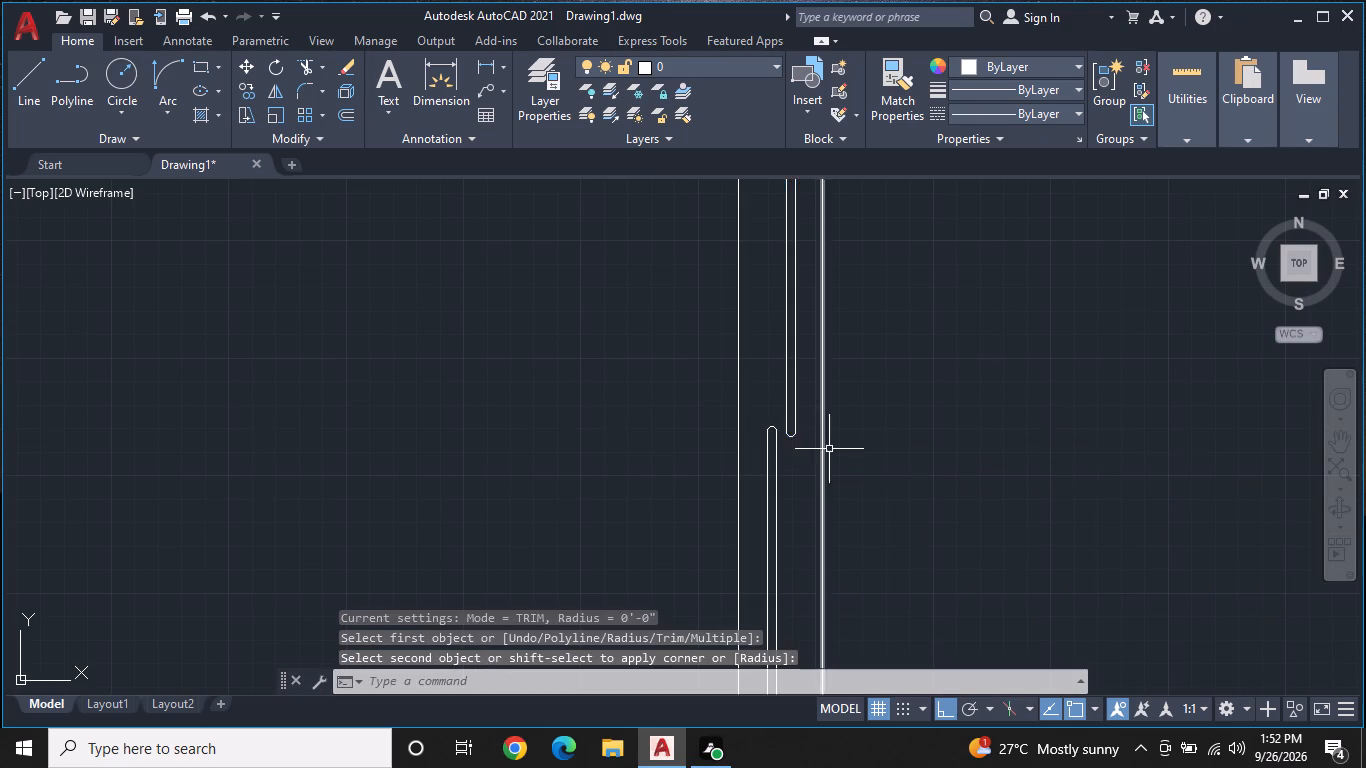
Draw a line between the midpoints of the two cross lines of the window opening in the upper room's left outer wall.
scroll(829, 449, down, 4)
middle_drag(909, 453, 797, 397)
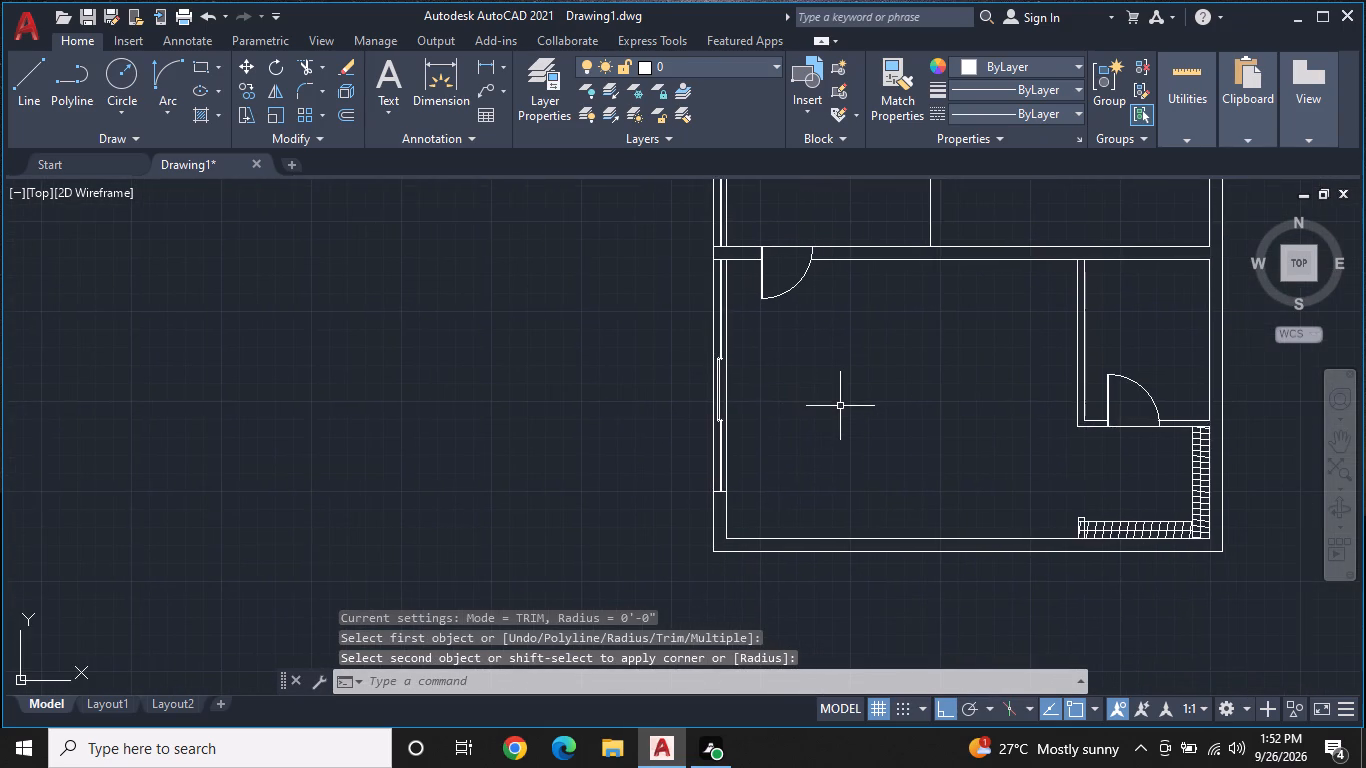
middle_drag(840, 406, 738, 459)
middle_drag(789, 416, 823, 606)
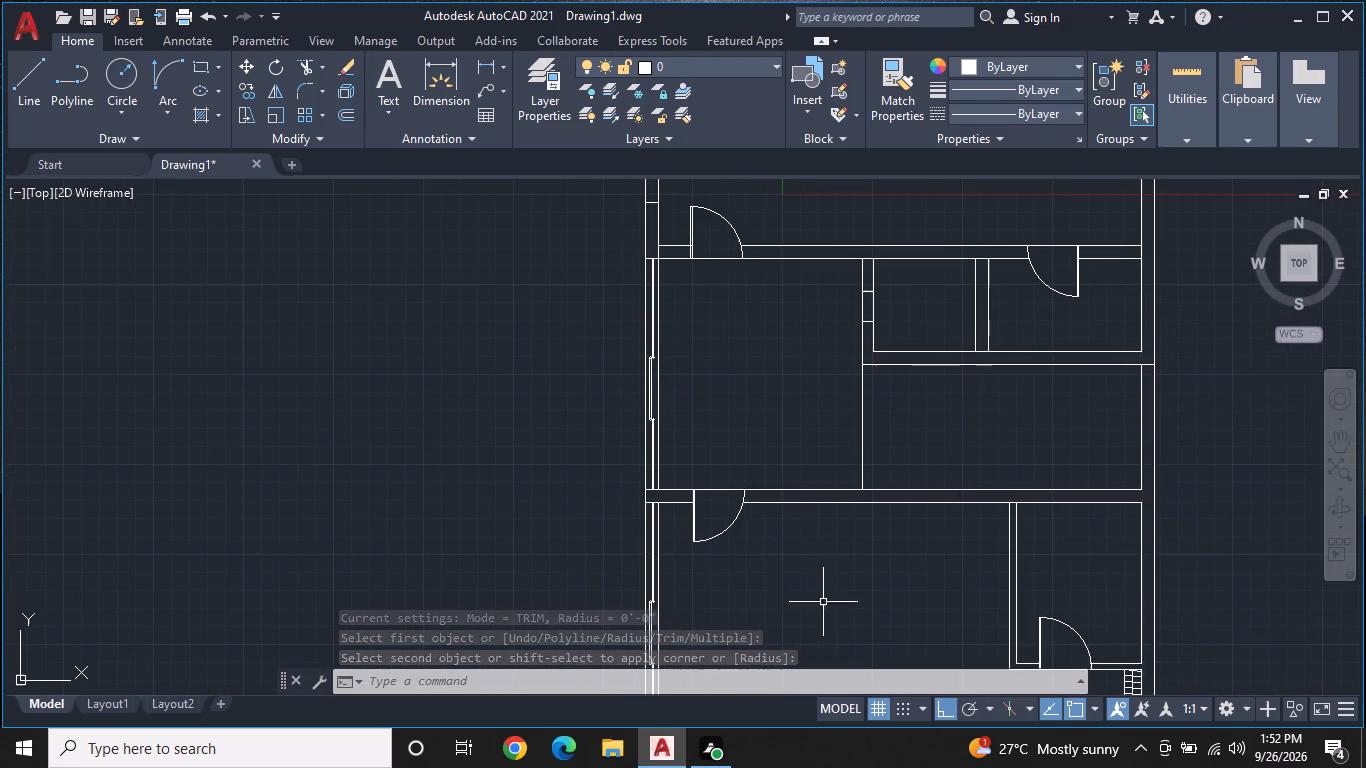
middle_drag(780, 404, 892, 581)
middle_drag(854, 325, 856, 438)
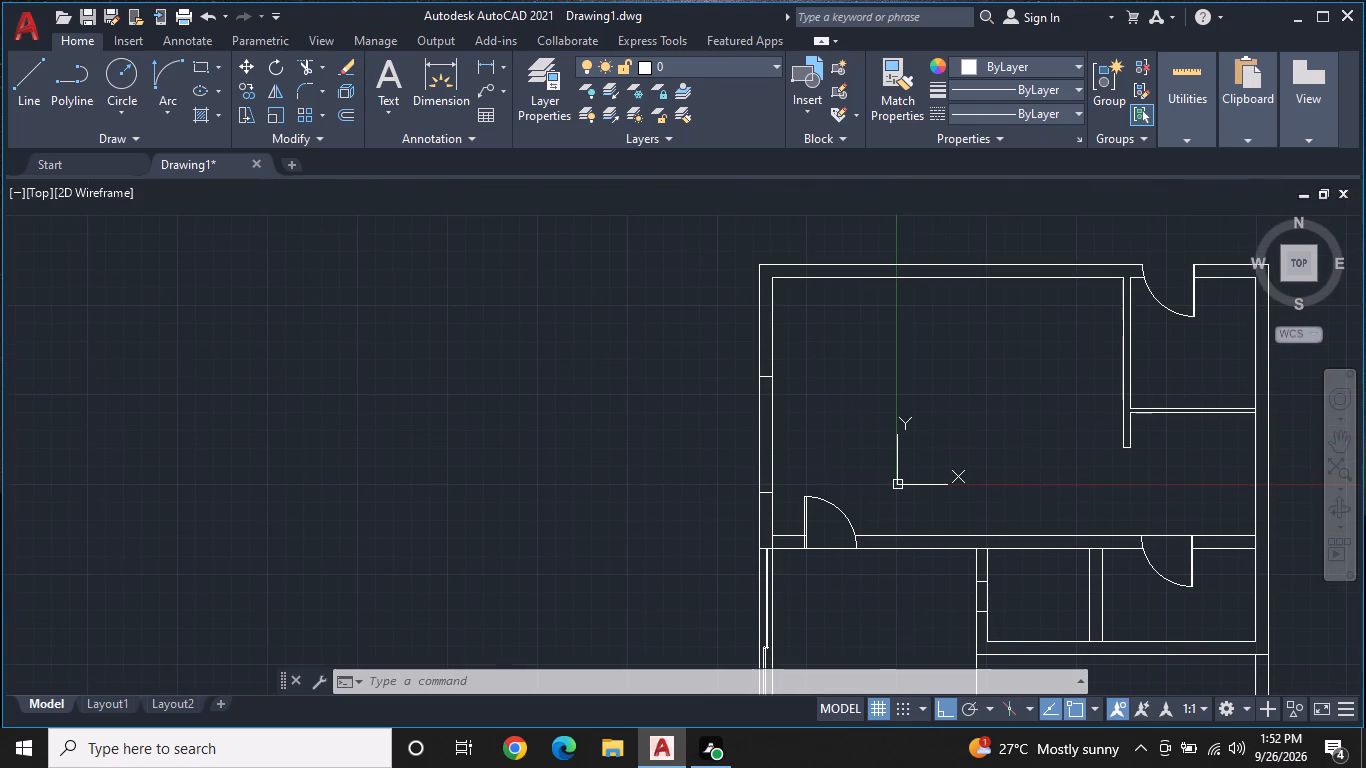
scroll(754, 432, up, 2)
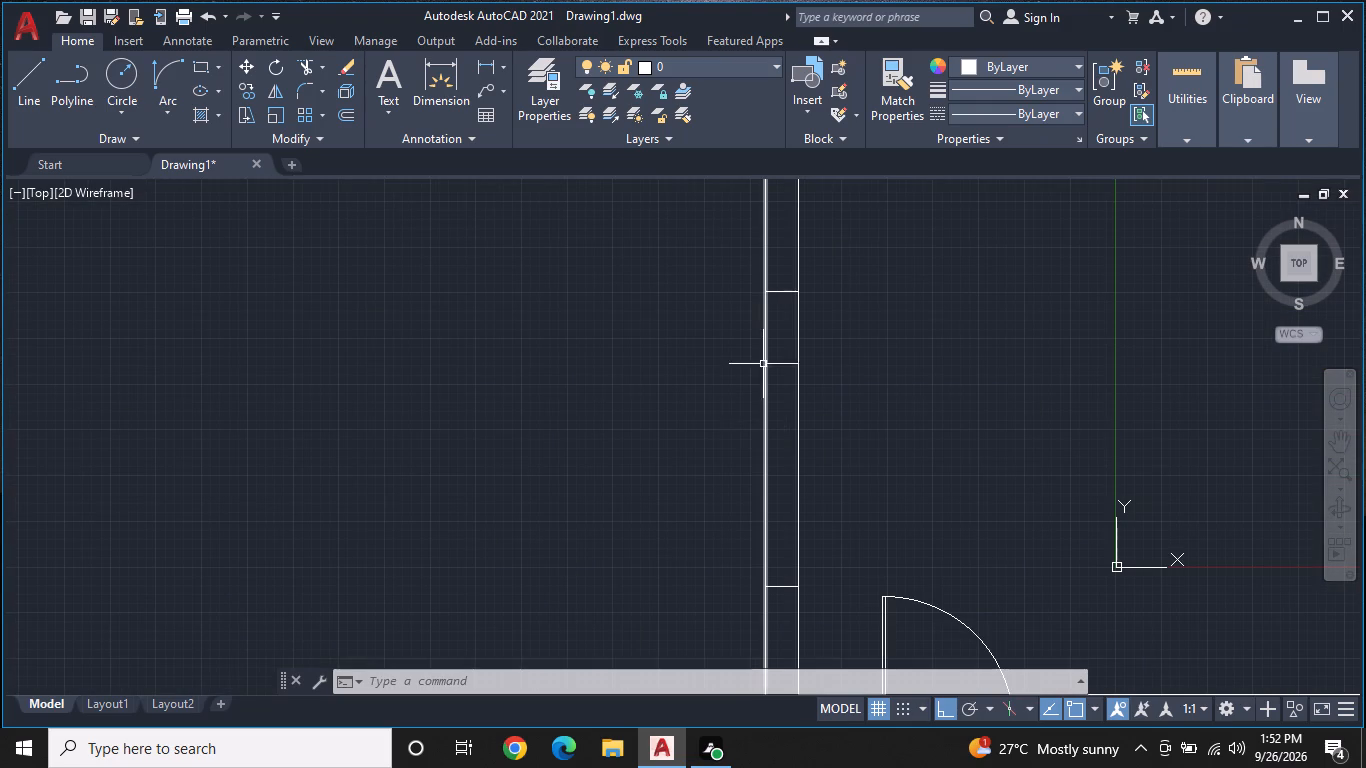
text(L)
key(space)
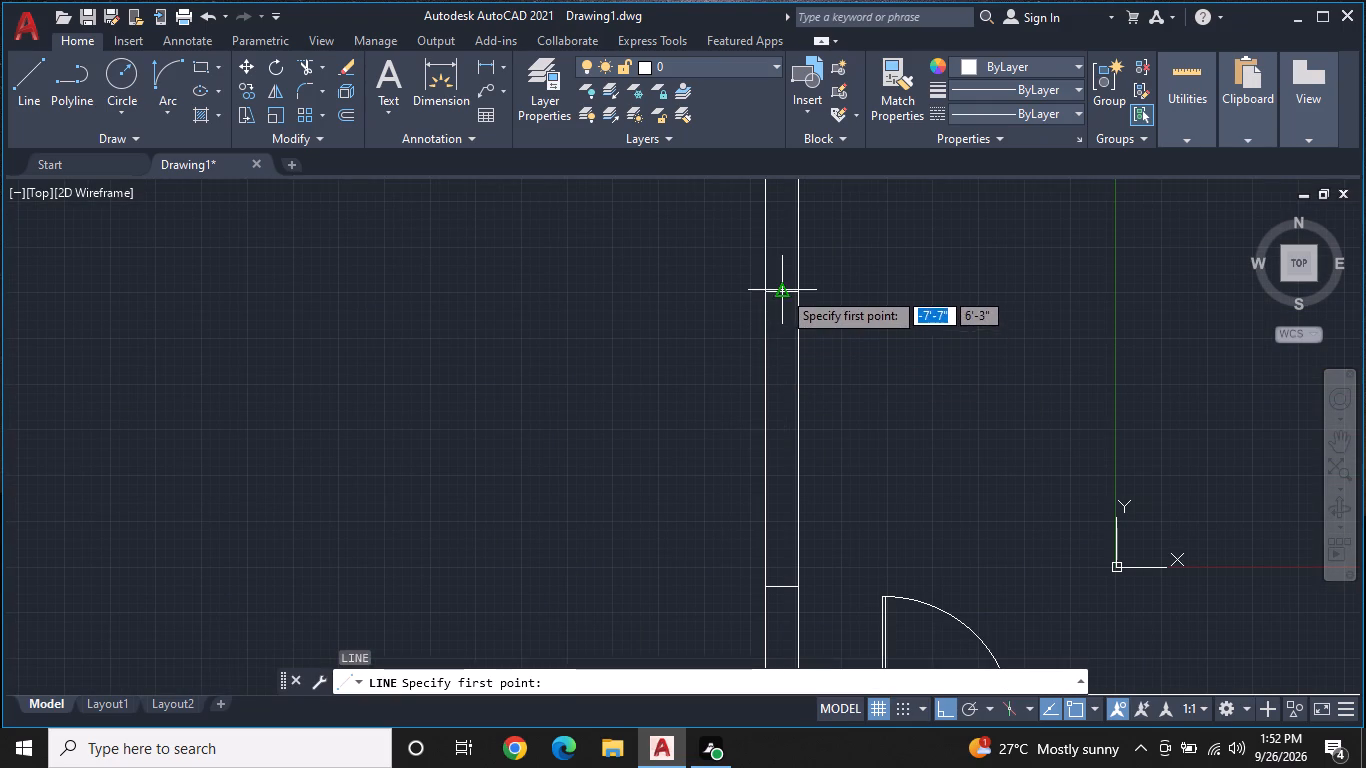
click(782, 289)
double_click(780, 590)
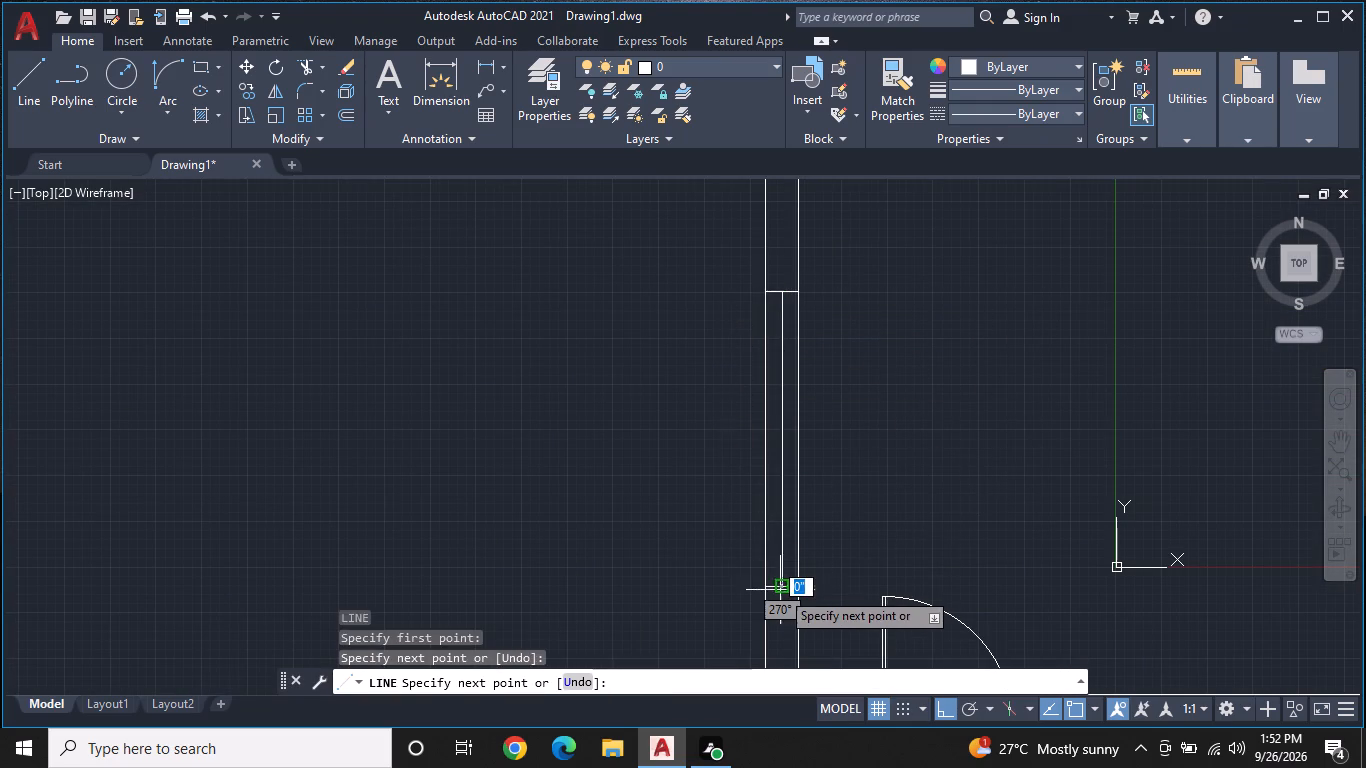
key(space)
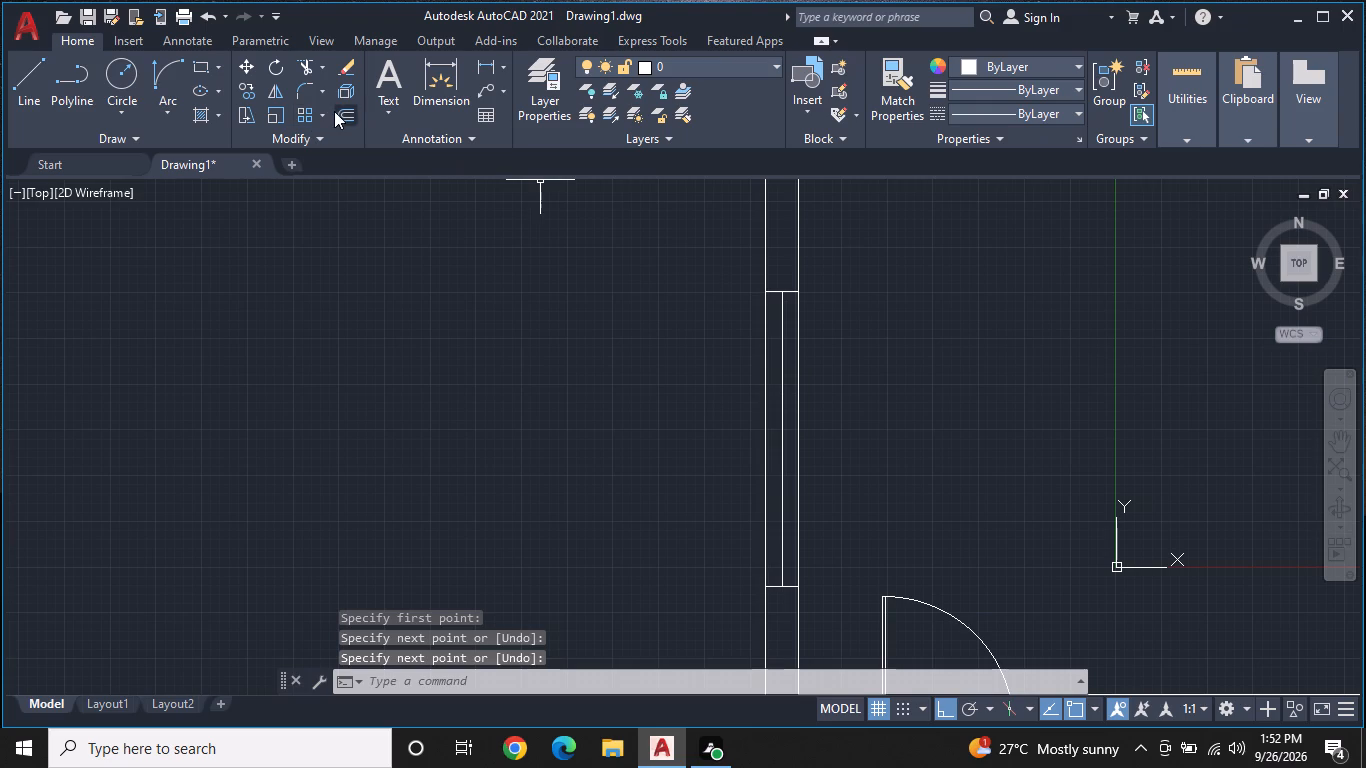
Offset the upper room window's centre line 1" to each side.
click(346, 112)
key(space)
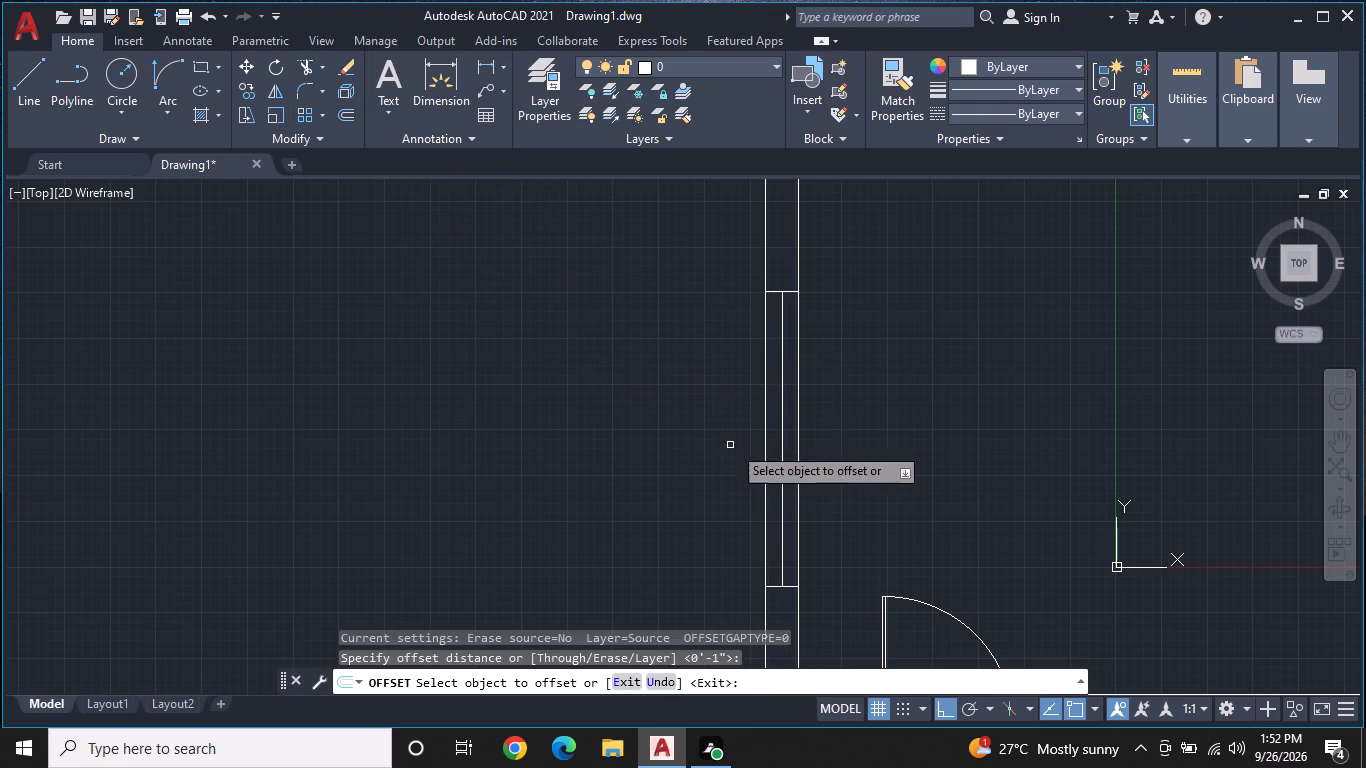
click(784, 393)
click(769, 414)
scroll(769, 414, up, 1)
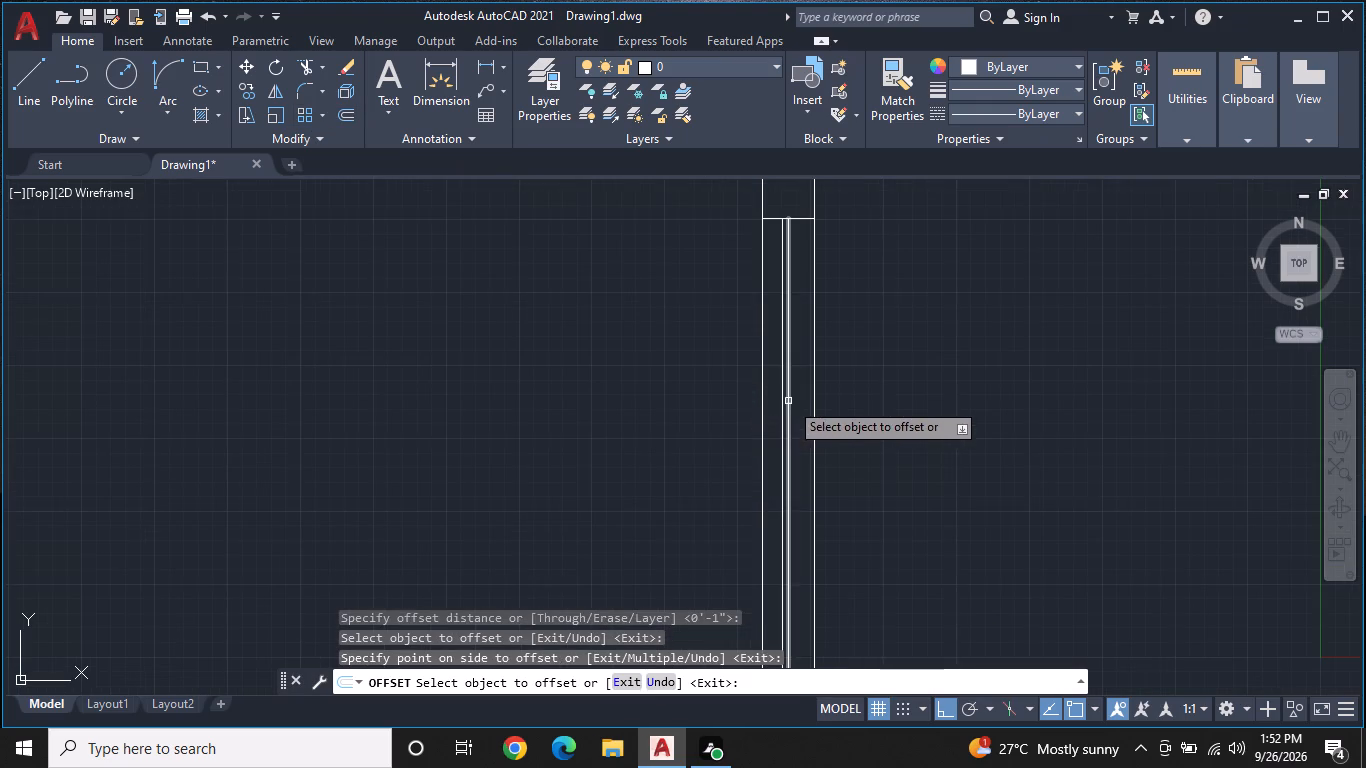
click(791, 392)
click(813, 402)
key(Escape)
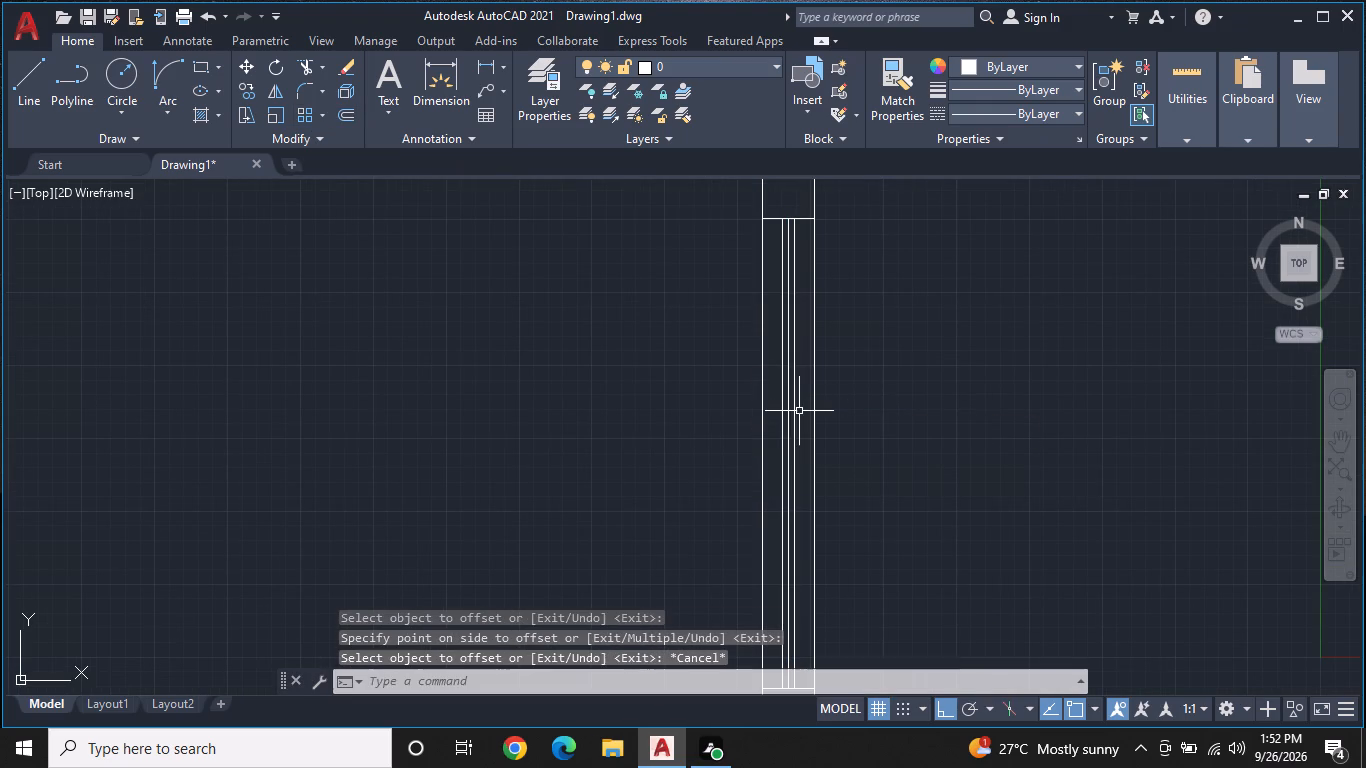
Trim away the original centre line between the two offset window lines.
text(TR)
key(space)
click(789, 396)
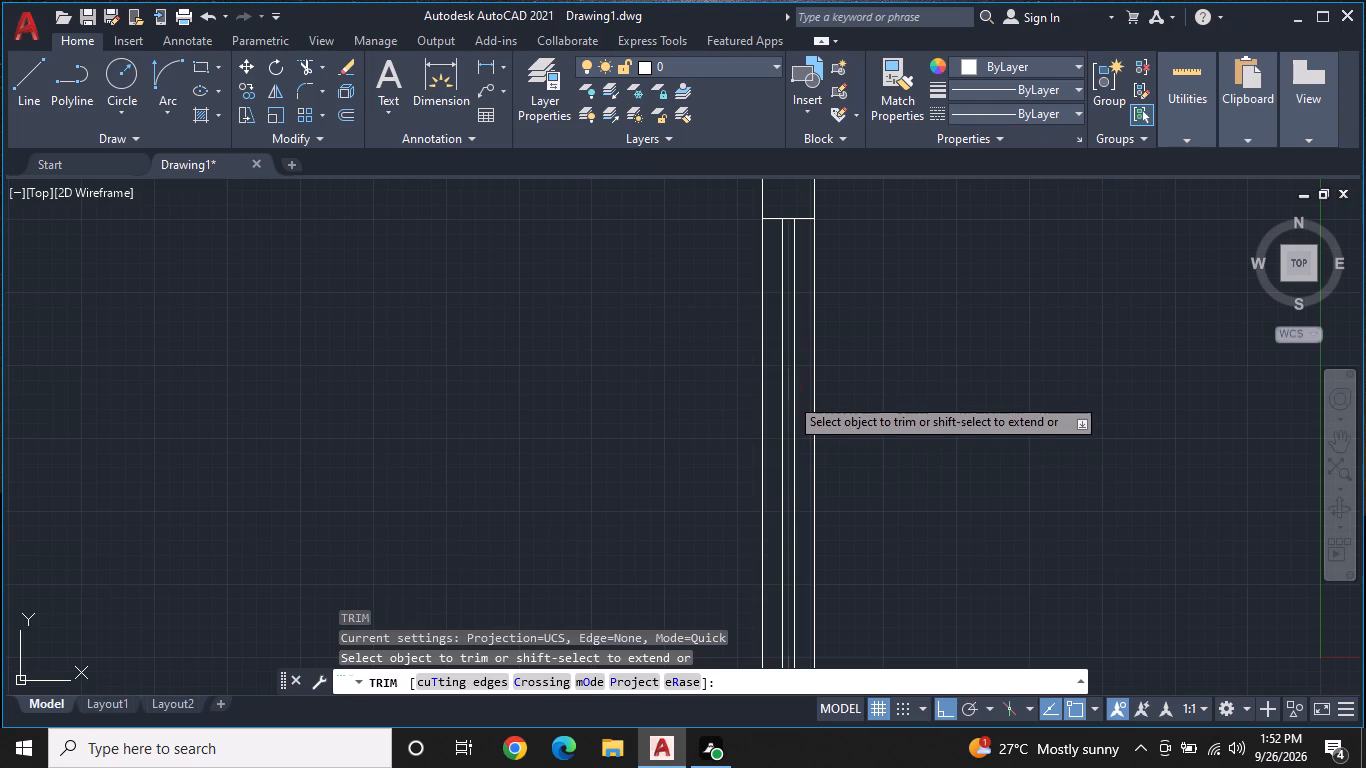
scroll(827, 400, down, 2)
key(Escape)
Examine the overall floor plan with its doors, walls and the windows along the left outer wall.
middle_drag(895, 440, 838, 337)
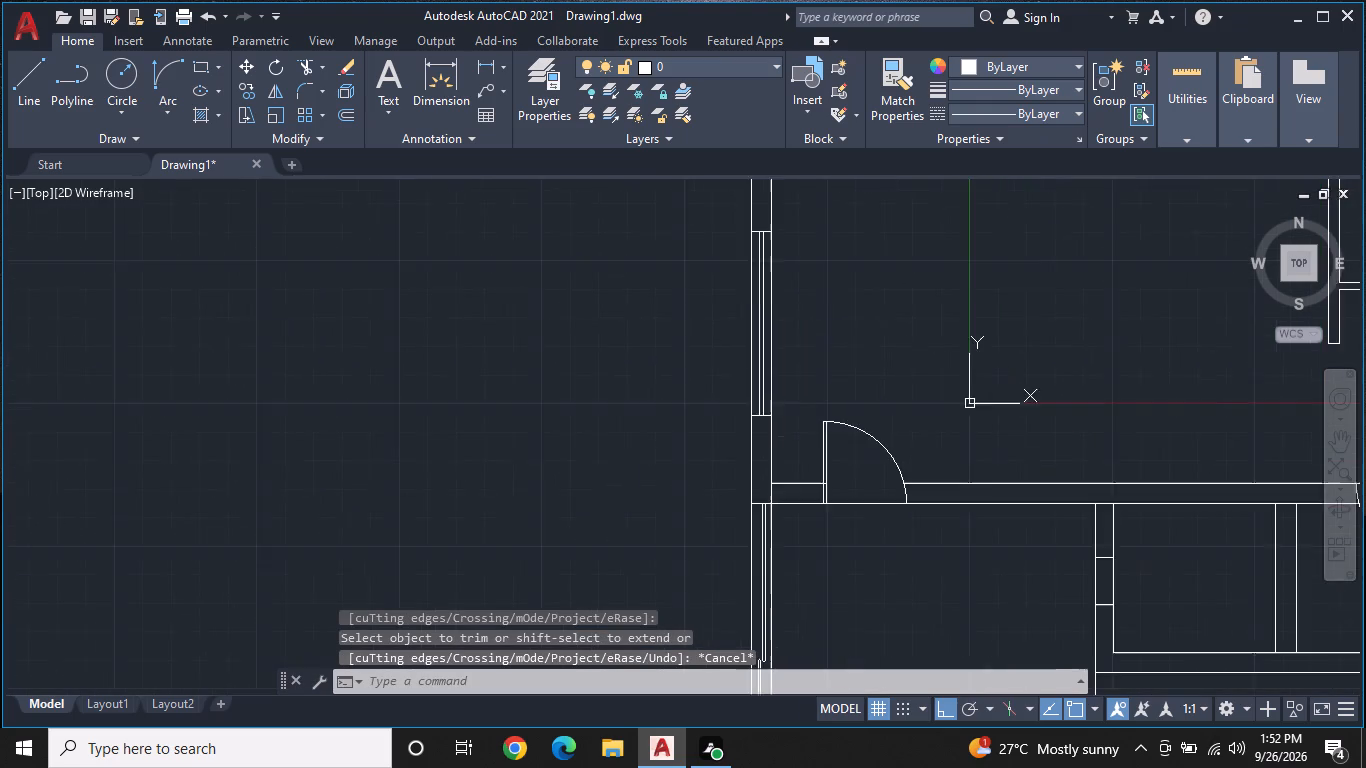
scroll(813, 295, down, 2)
middle_drag(867, 435, 664, 361)
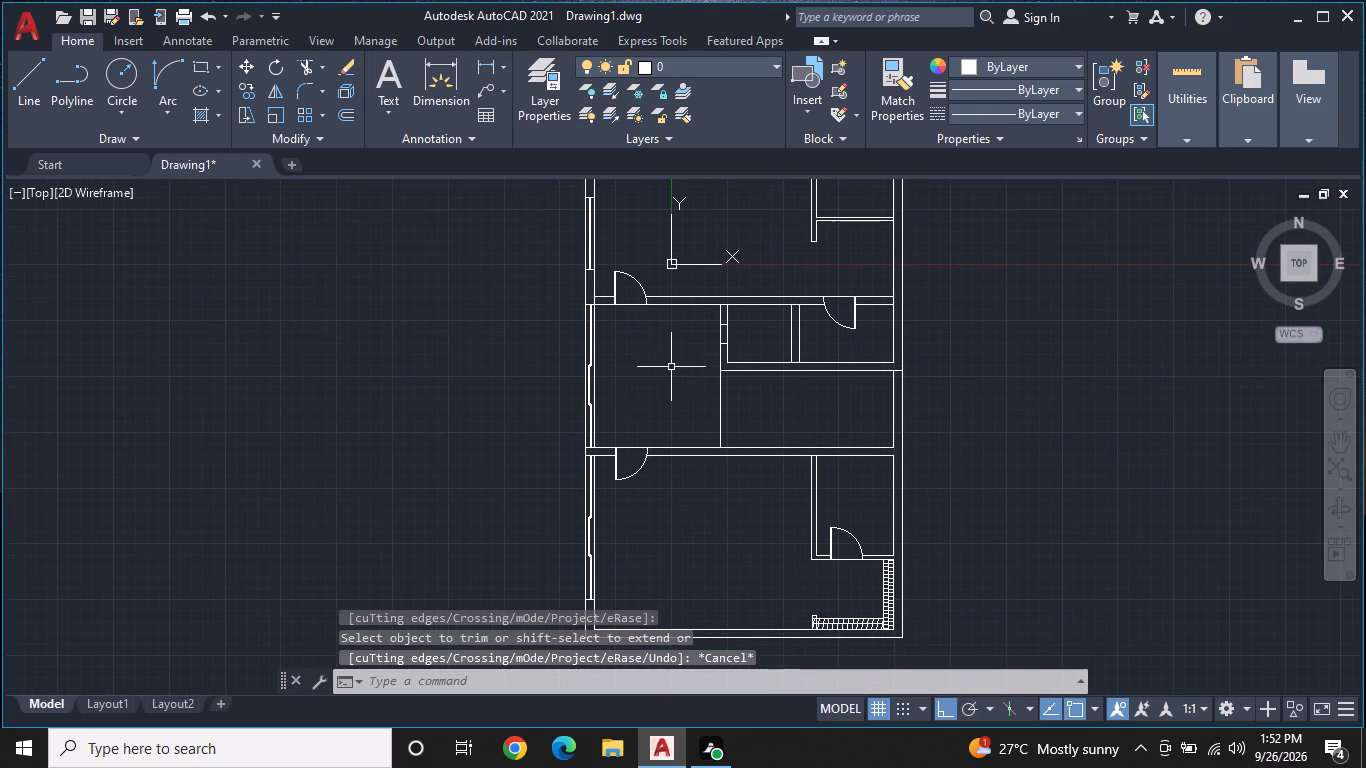
scroll(676, 390, down, 1)
middle_drag(673, 368, 677, 408)
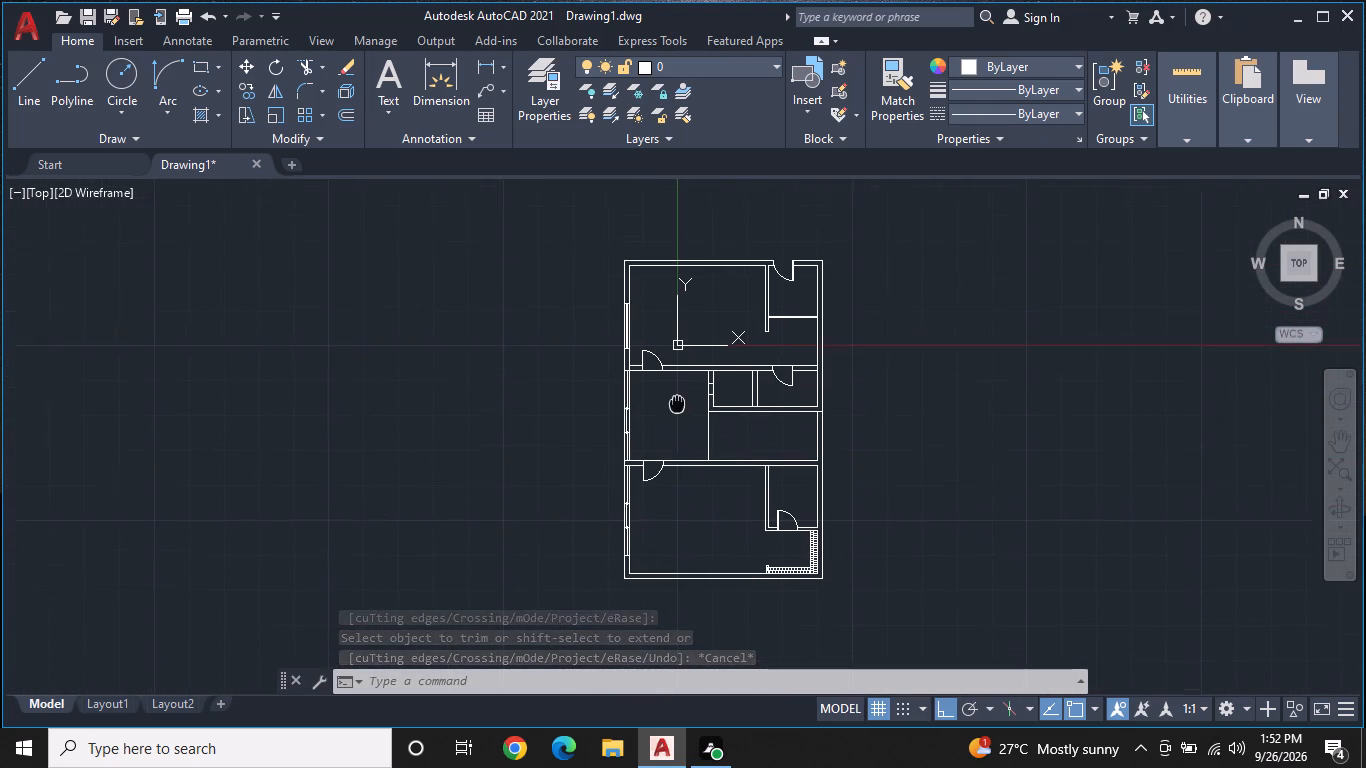
middle_drag(677, 408, 677, 415)
scroll(678, 415, up, 1)
scroll(678, 415, down, 1)
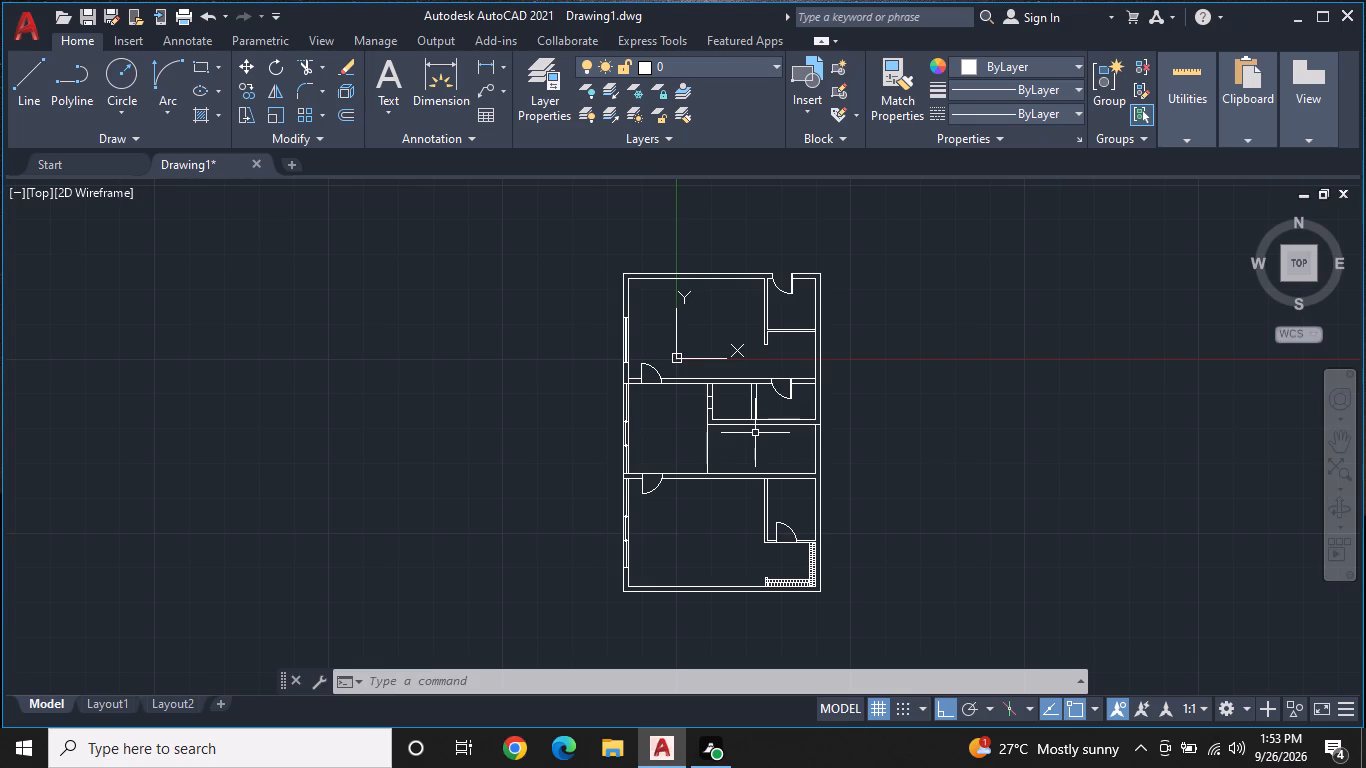
scroll(813, 388, down, 1)
scroll(755, 402, up, 2)
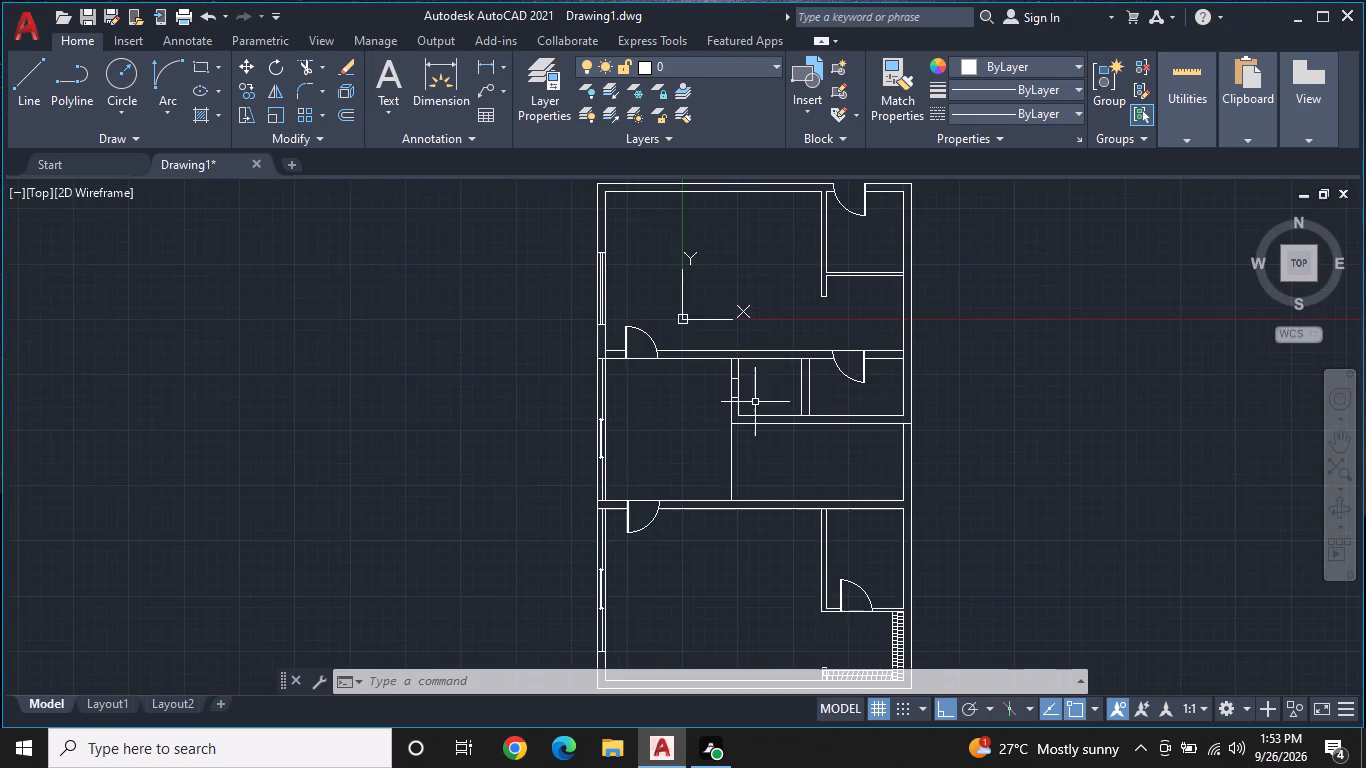
scroll(755, 402, down, 2)
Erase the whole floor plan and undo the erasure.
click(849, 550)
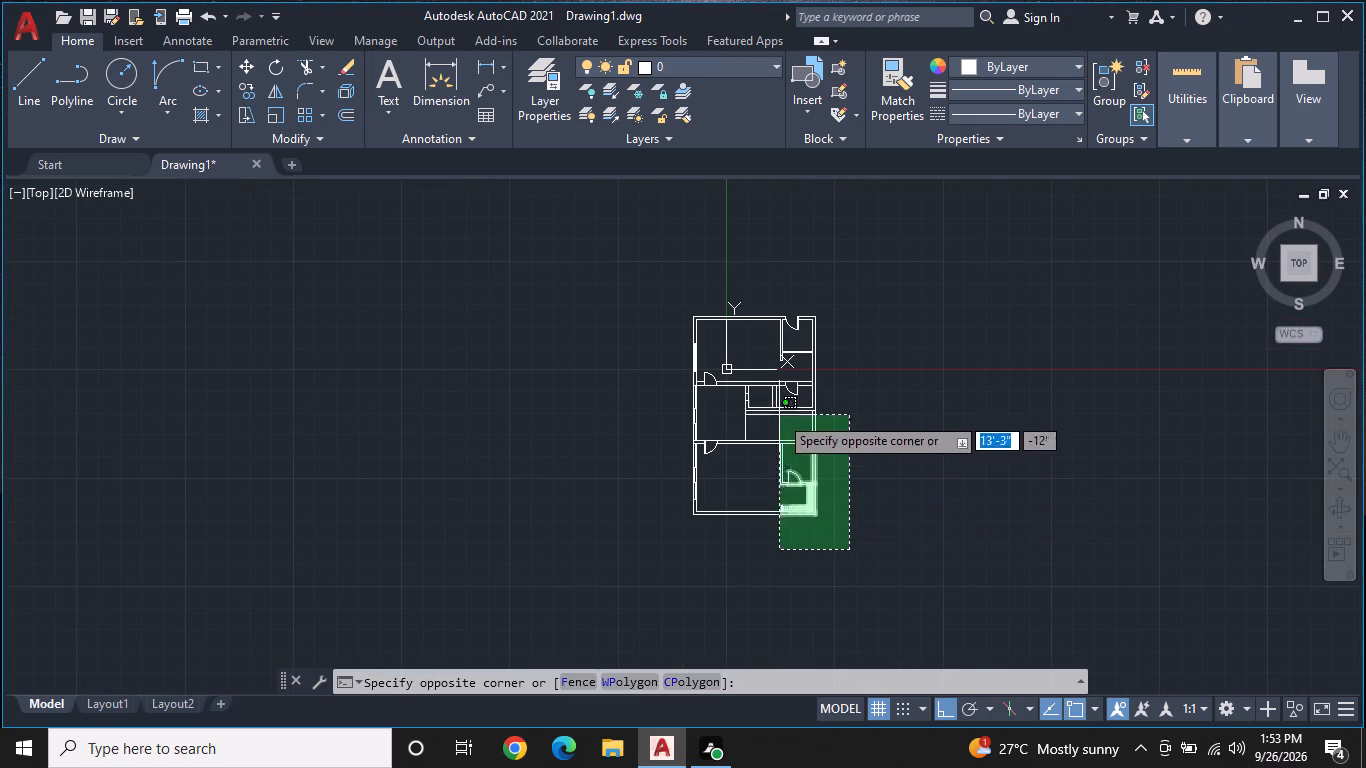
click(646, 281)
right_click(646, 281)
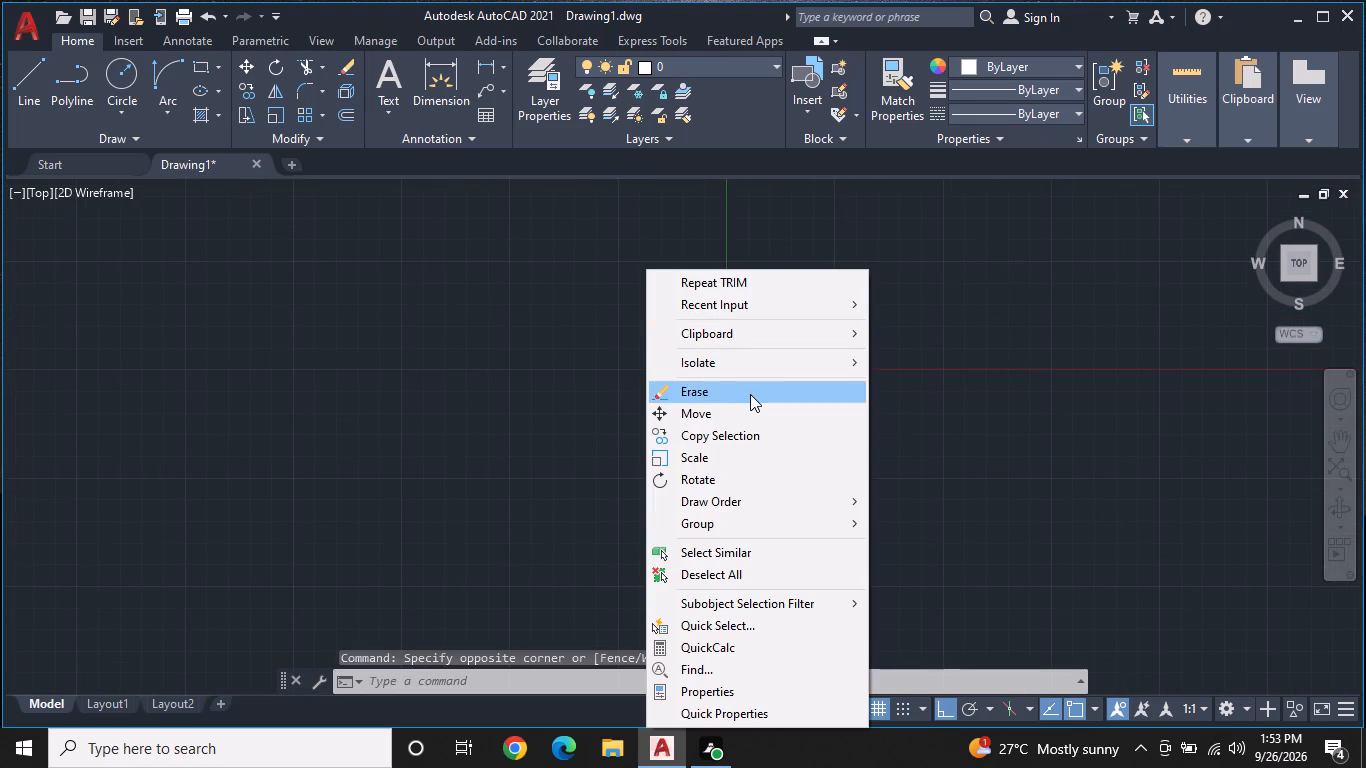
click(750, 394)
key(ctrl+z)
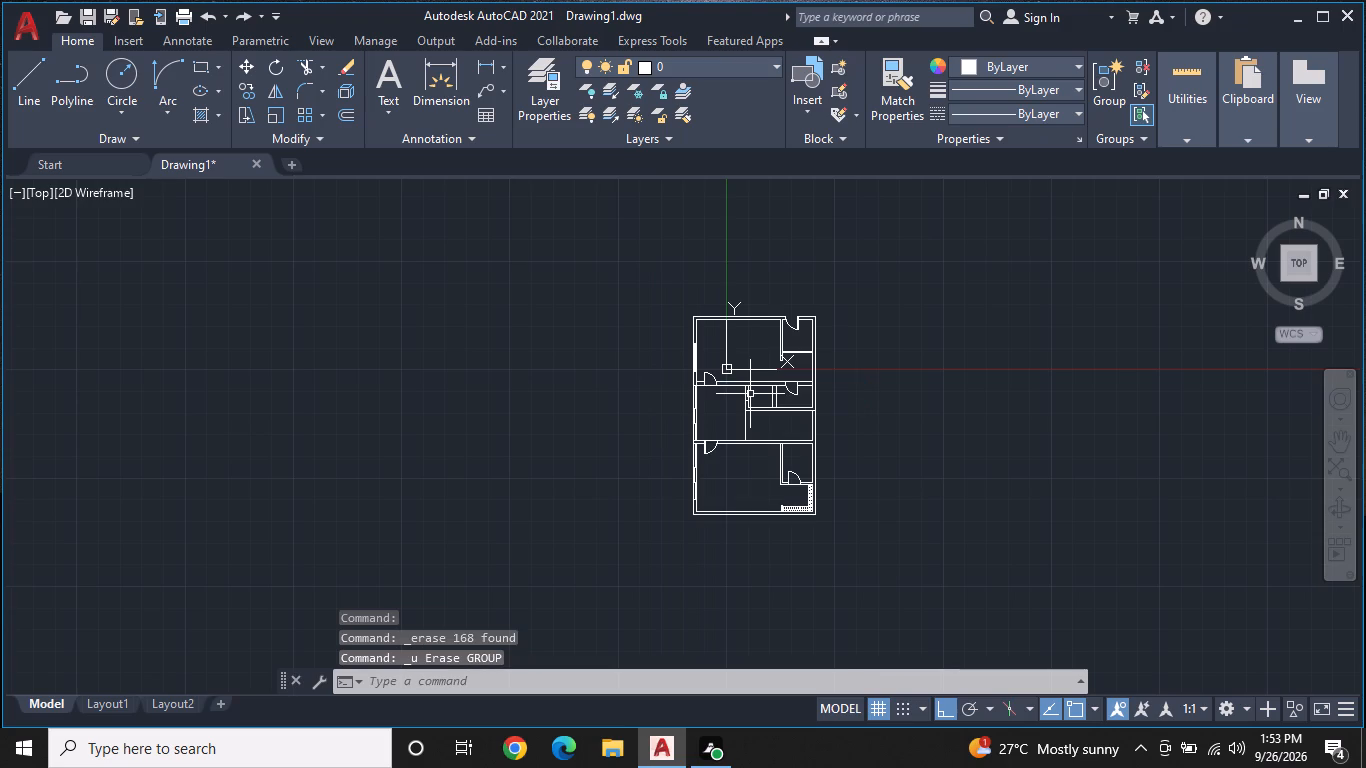
Move the whole floor plan diagonally up and to the right, clear of the origin, using its top-right corner as base point and Ortho off.
click(845, 539)
click(656, 269)
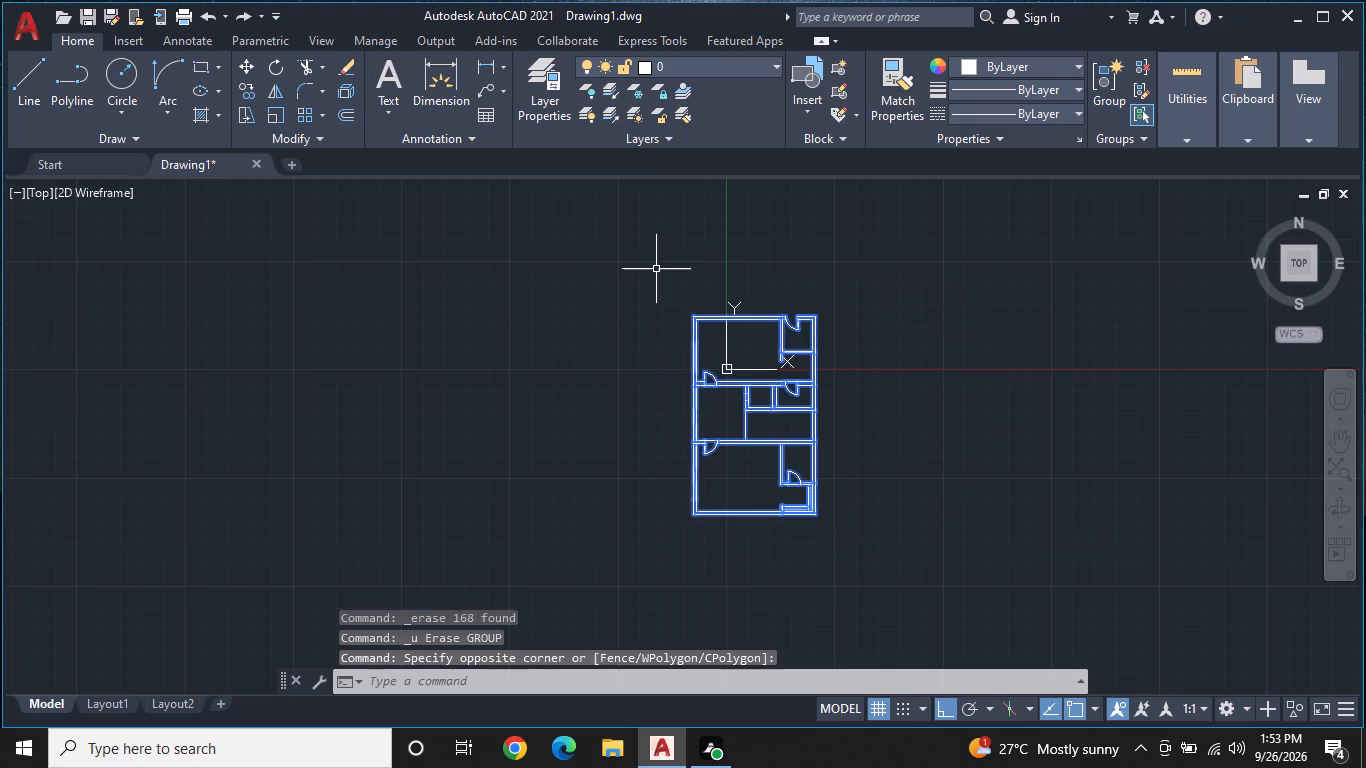
right_click(656, 269)
click(724, 416)
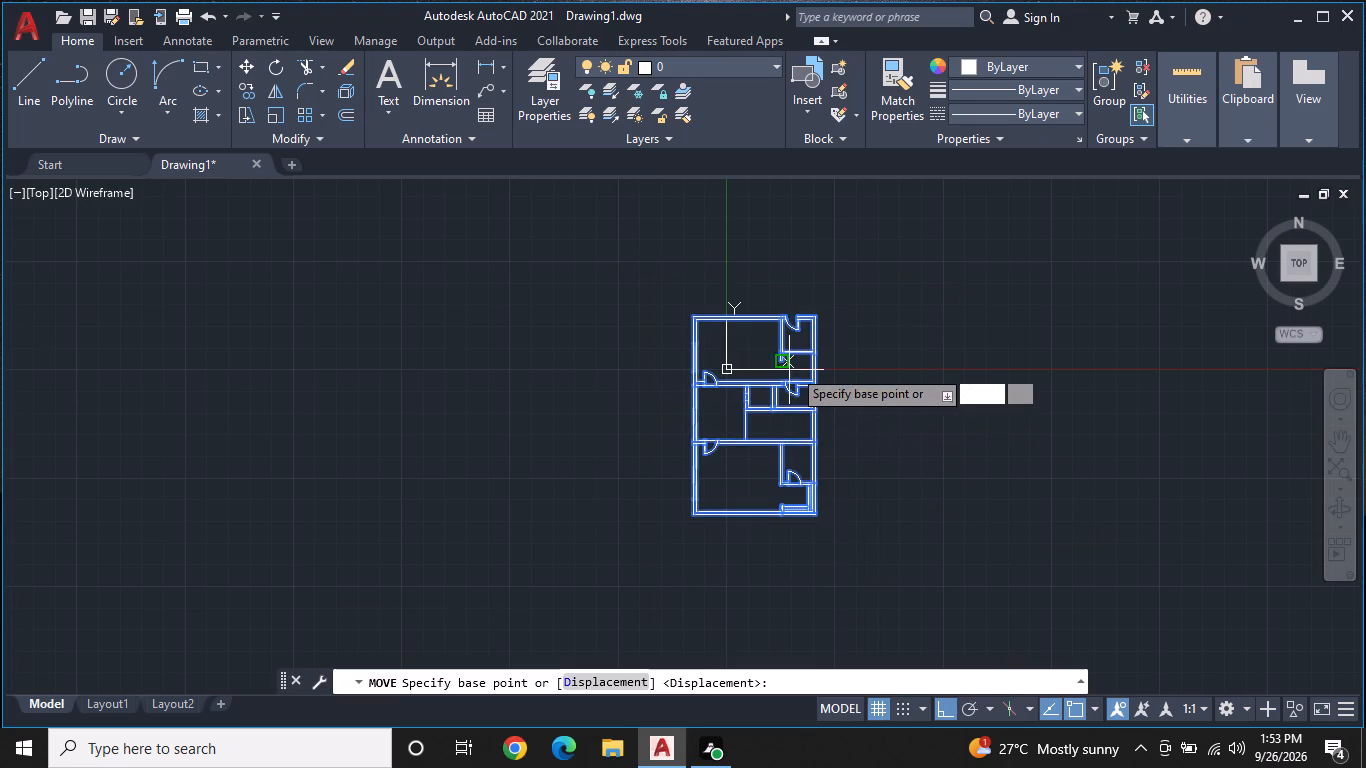
scroll(833, 315, up, 2)
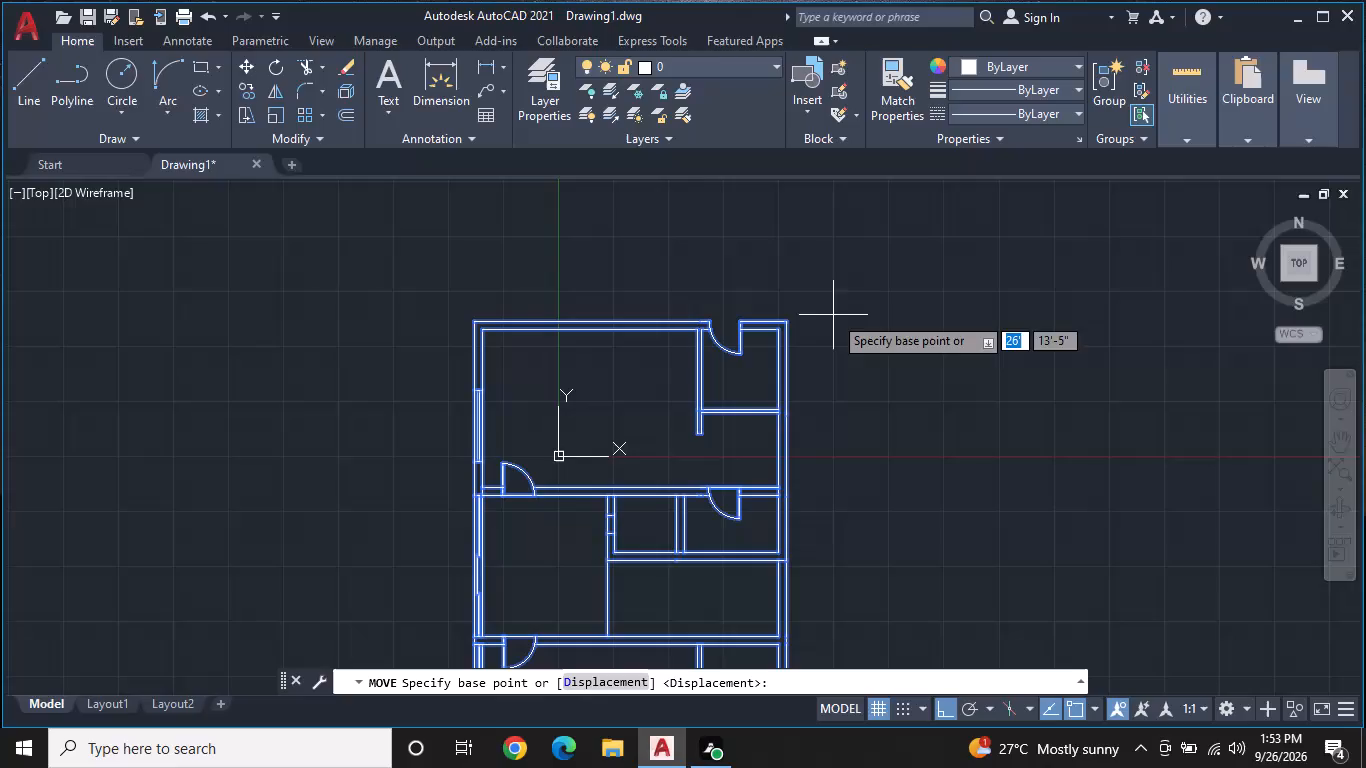
click(786, 324)
scroll(887, 293, down, 2)
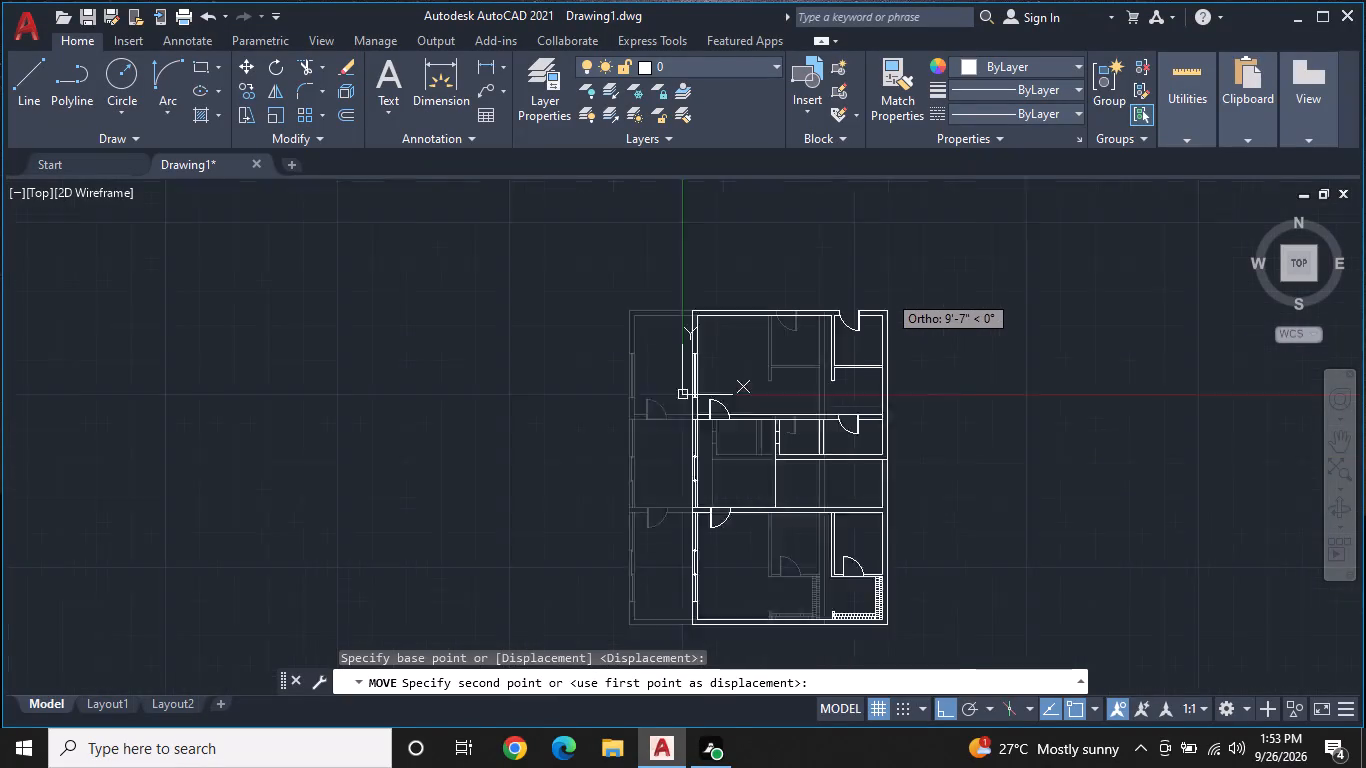
key(F8)
middle_drag(909, 276, 745, 447)
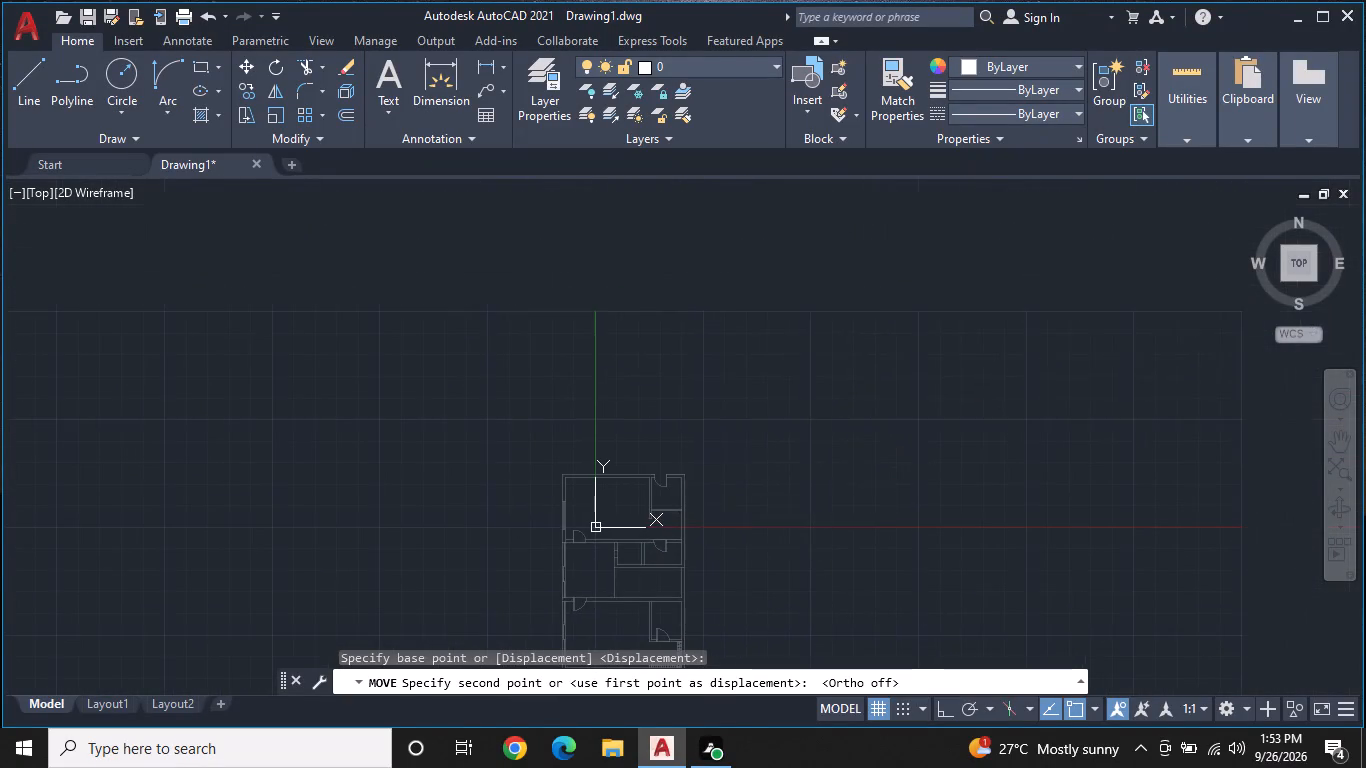
click(930, 248)
scroll(893, 319, up, 2)
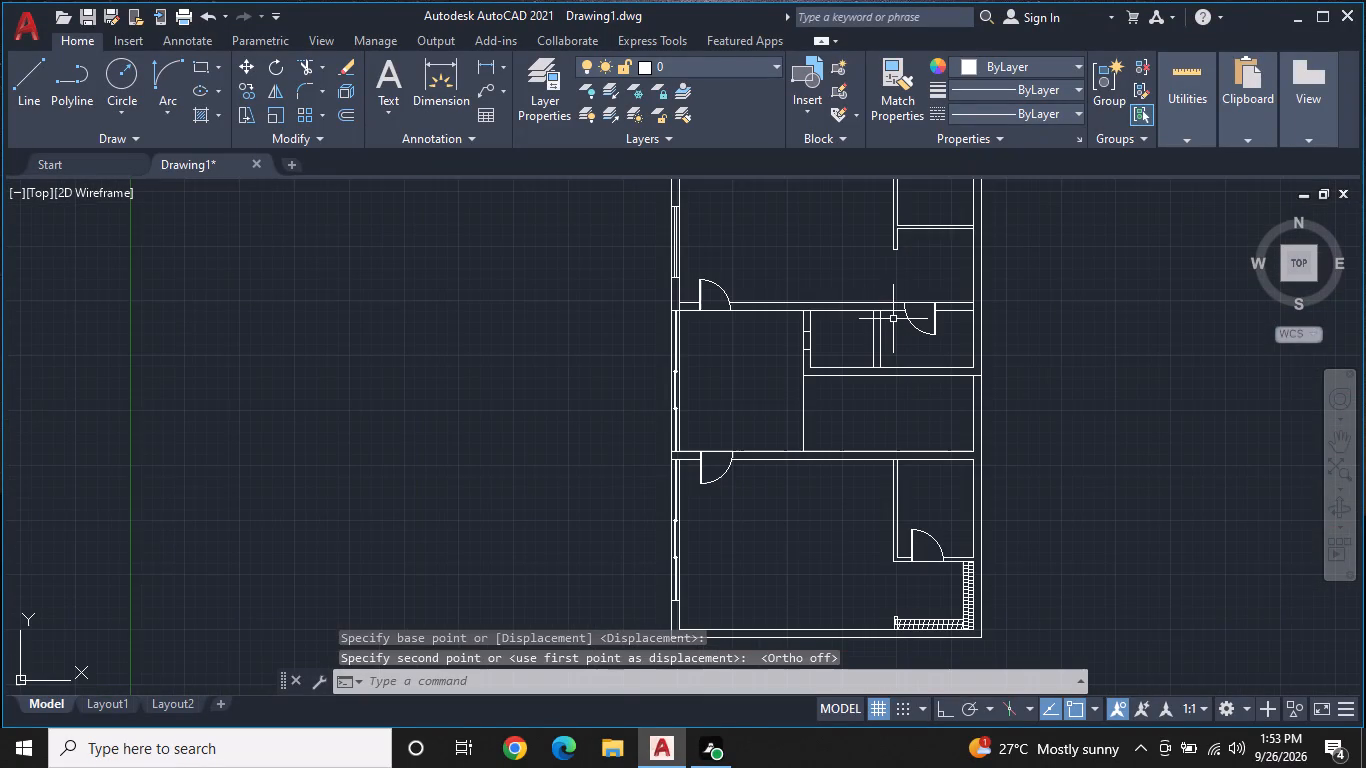
key(Escape)
Examine the moved plan's rooms, from the lower room up to the upper room, checking doors and windows.
middle_drag(851, 373, 862, 307)
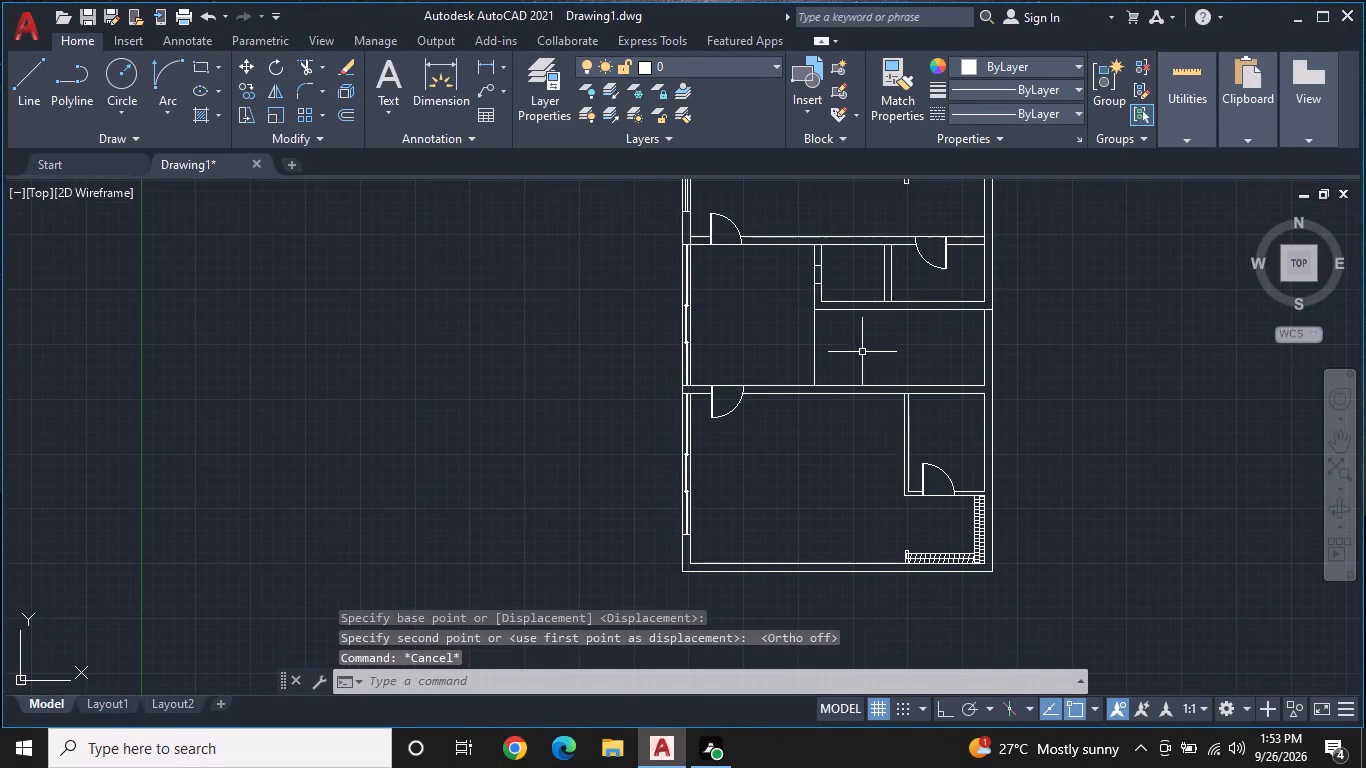
scroll(859, 359, up, 1)
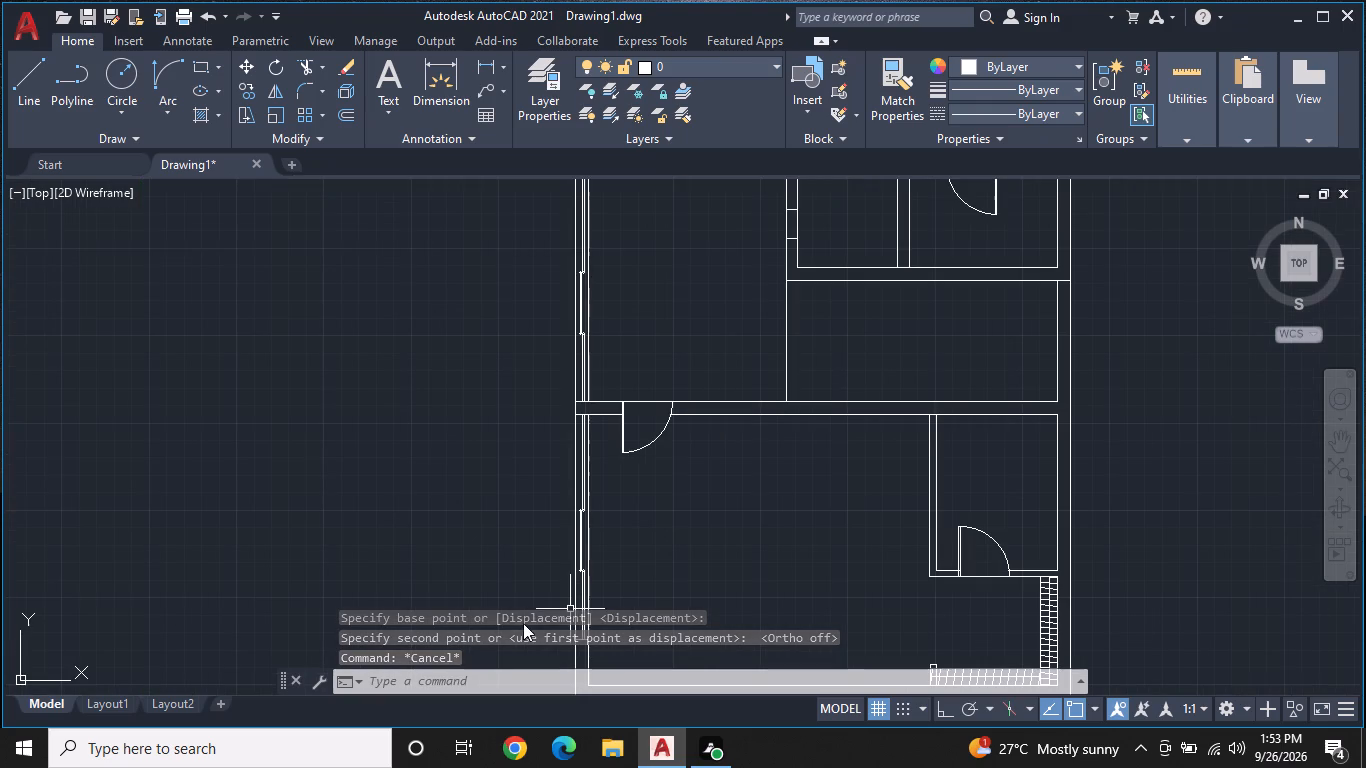
scroll(581, 519, up, 2)
scroll(581, 519, down, 2)
middle_drag(705, 478, 705, 354)
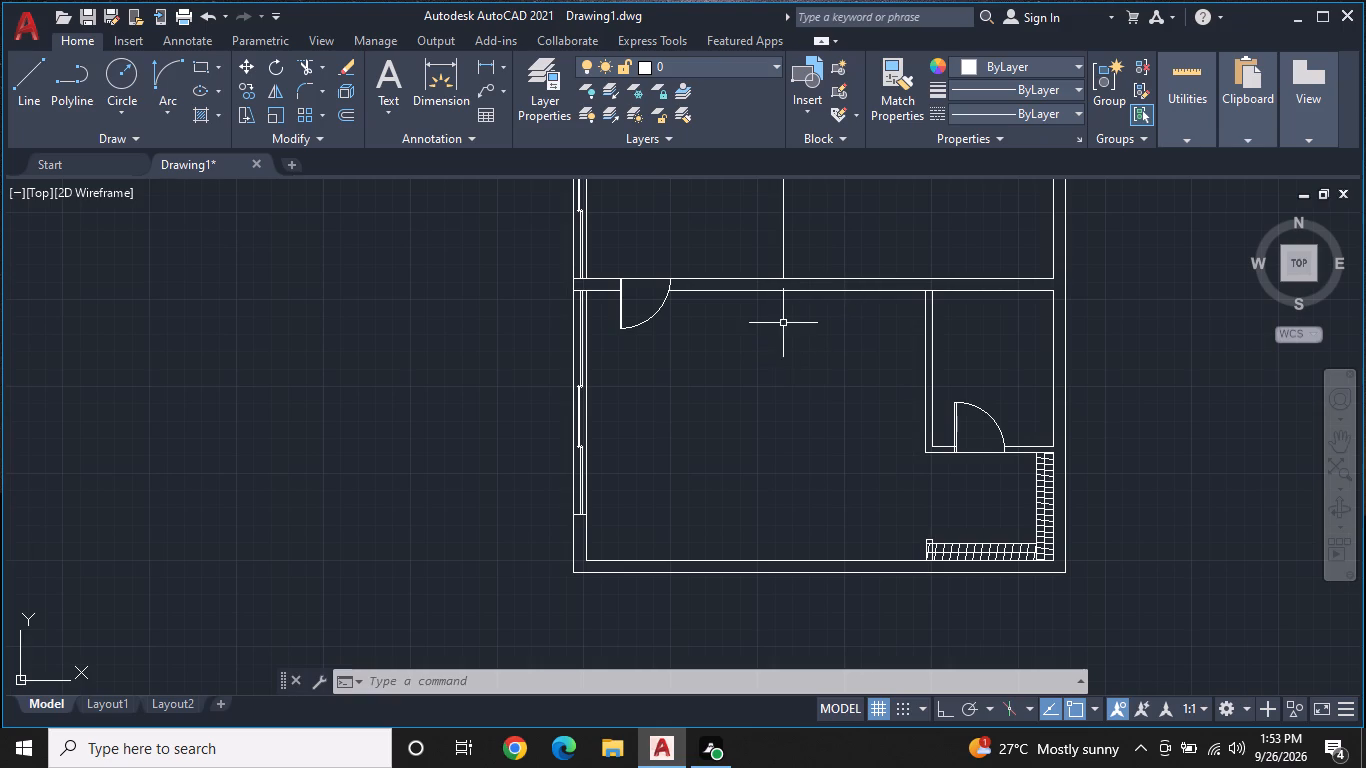
middle_drag(787, 321, 744, 555)
middle_drag(811, 384, 782, 537)
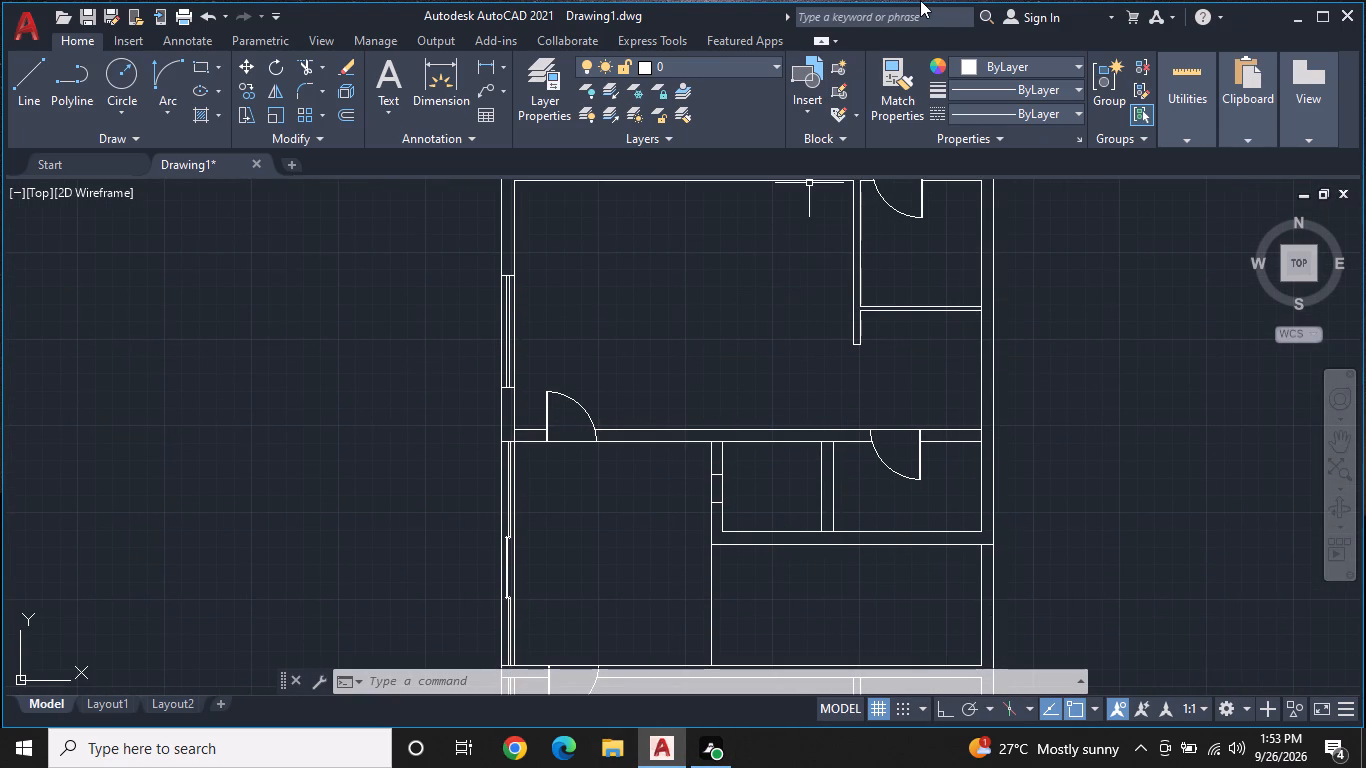
middle_drag(833, 343, 678, 499)
middle_drag(678, 499, 744, 358)
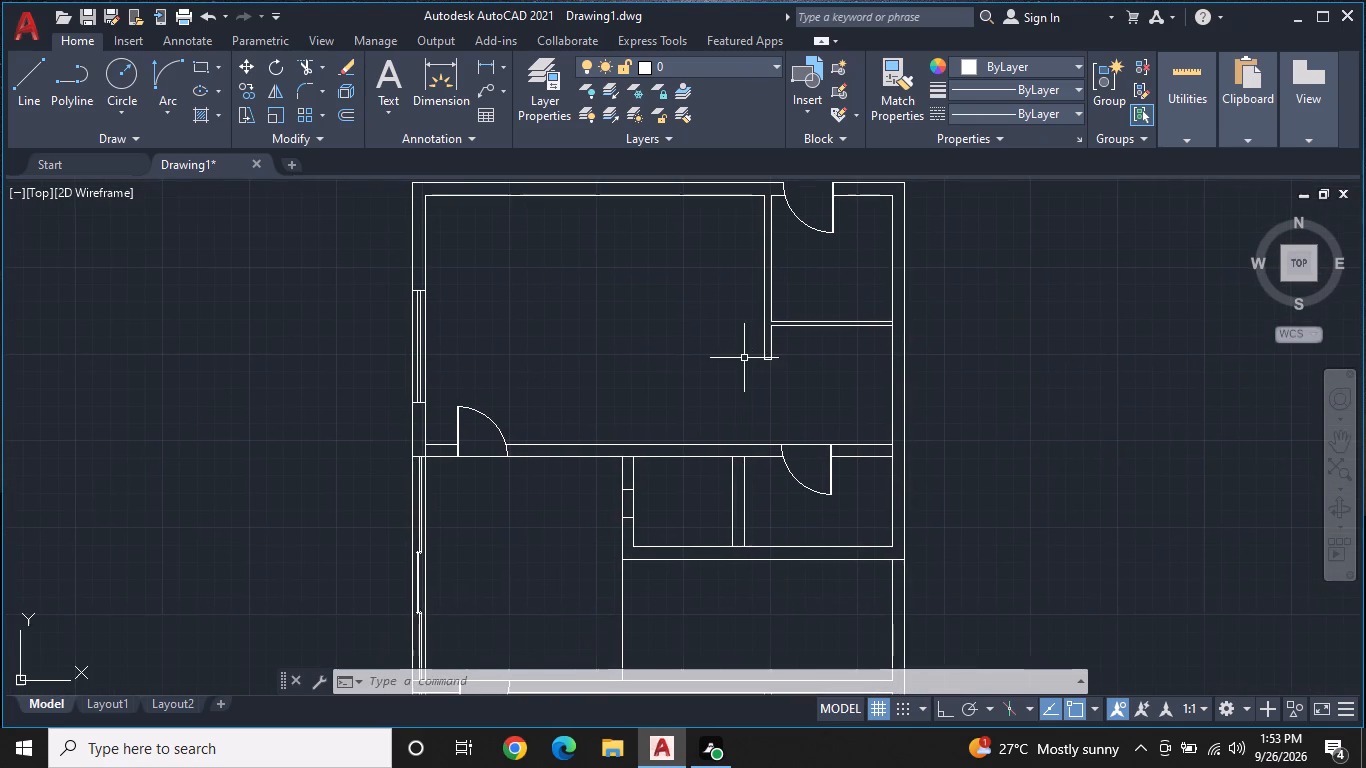
Open the House Designer block library for inserting blocks.
click(132, 47)
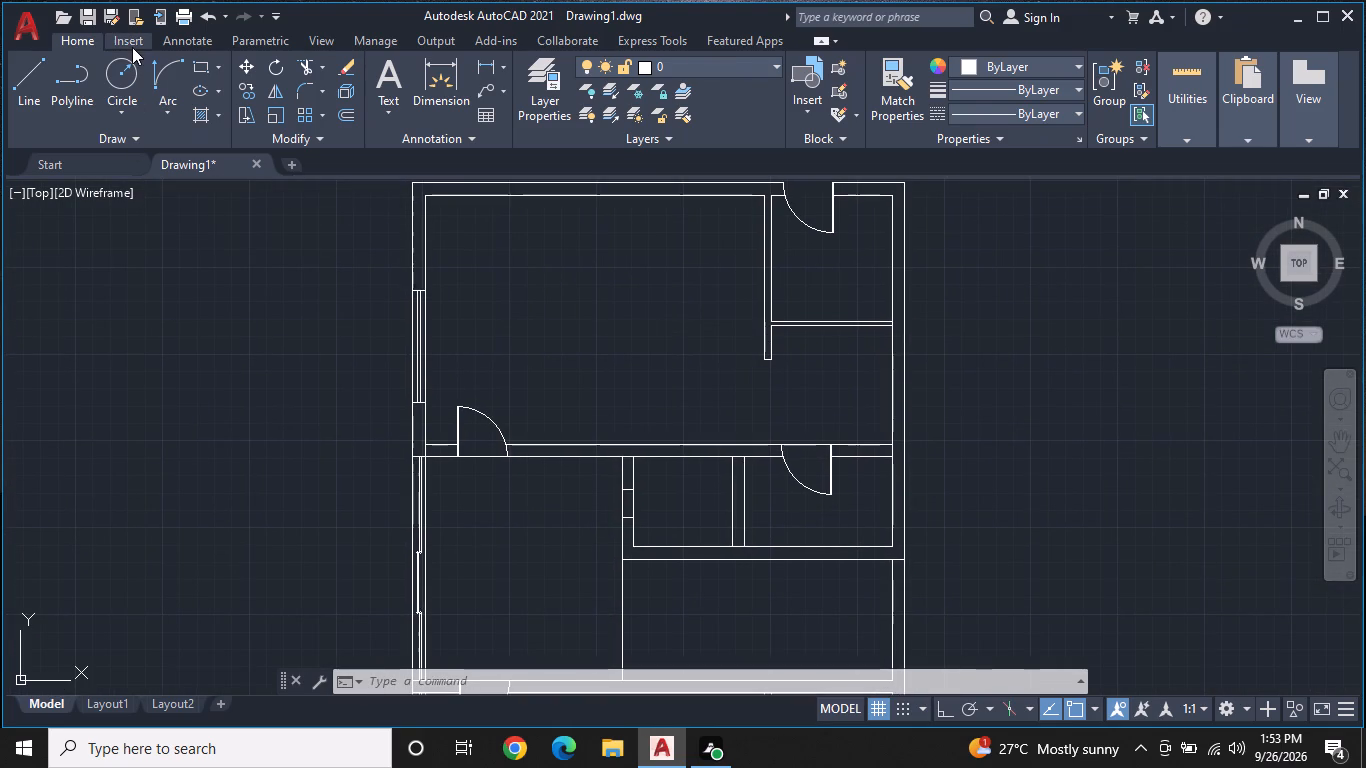
click(21, 106)
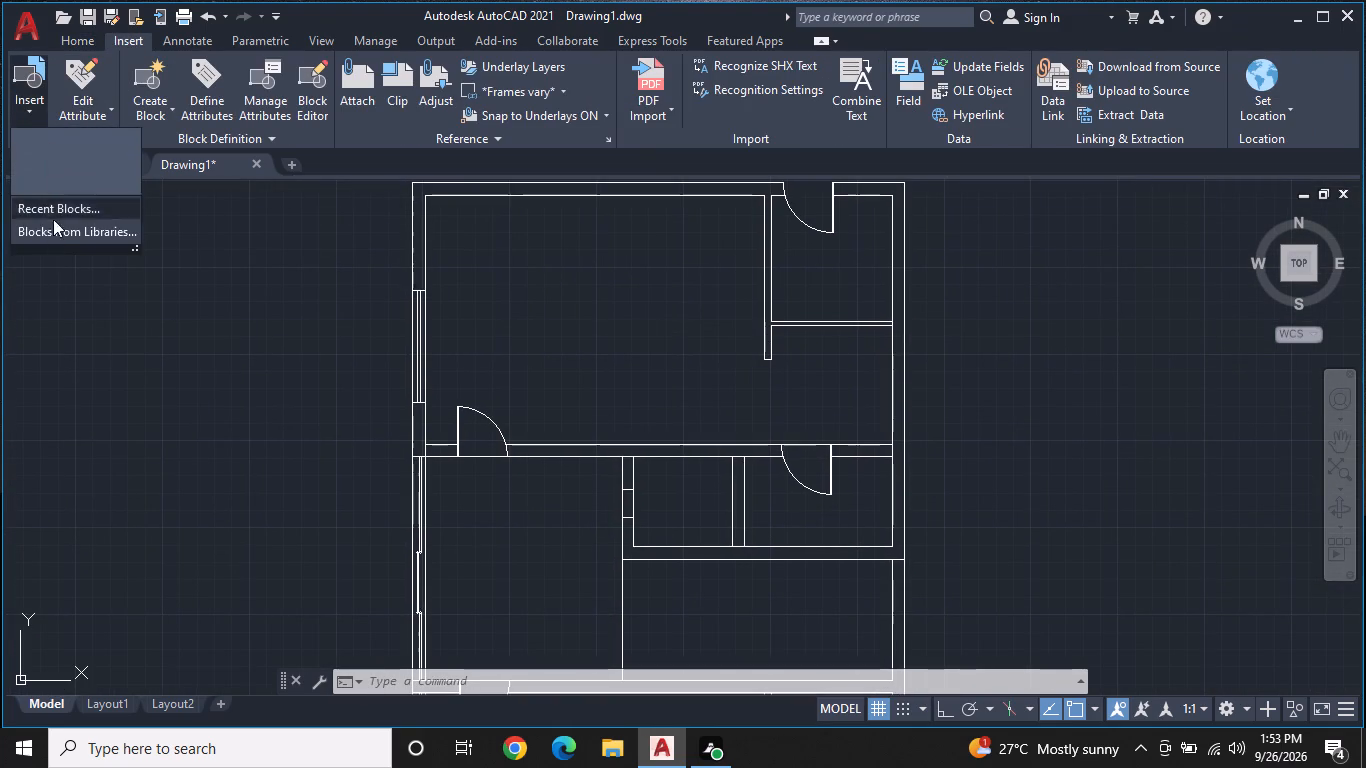
click(55, 231)
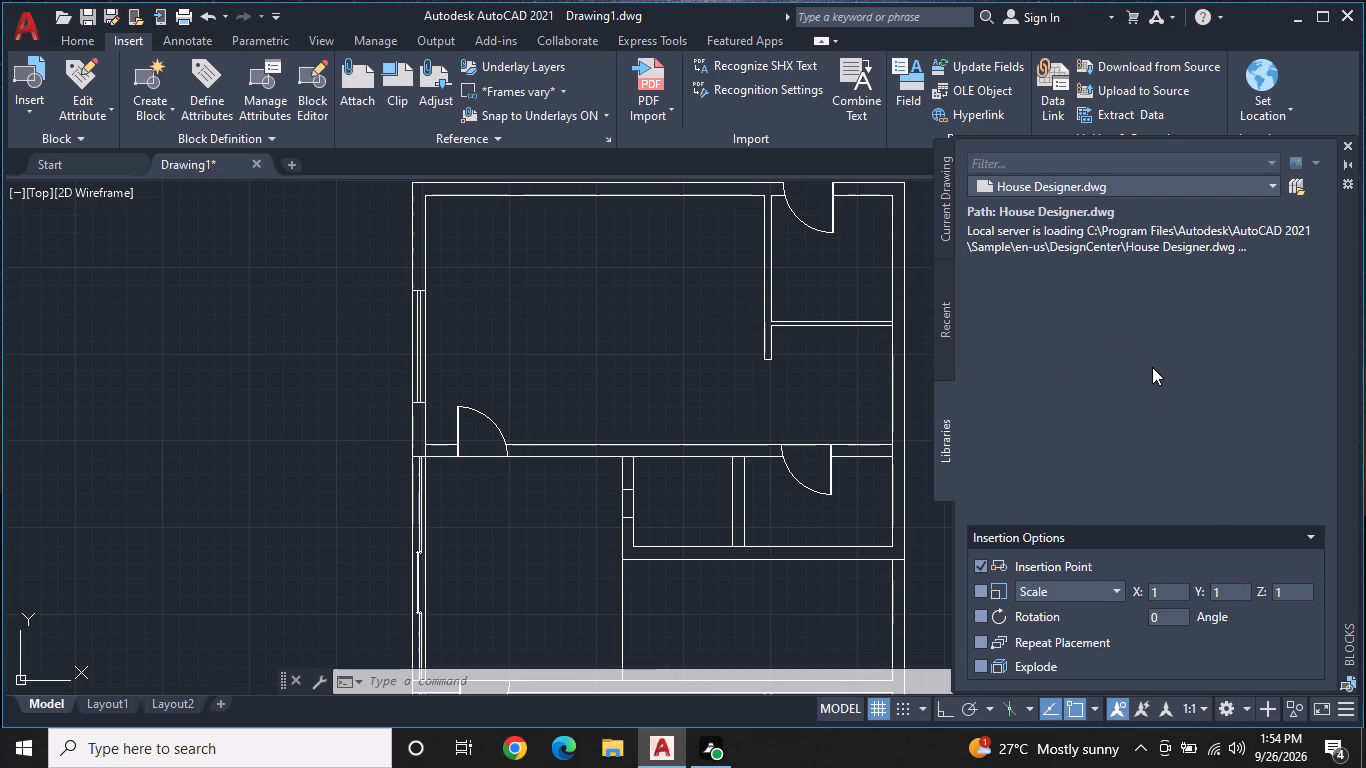
click(1267, 186)
click(1267, 186)
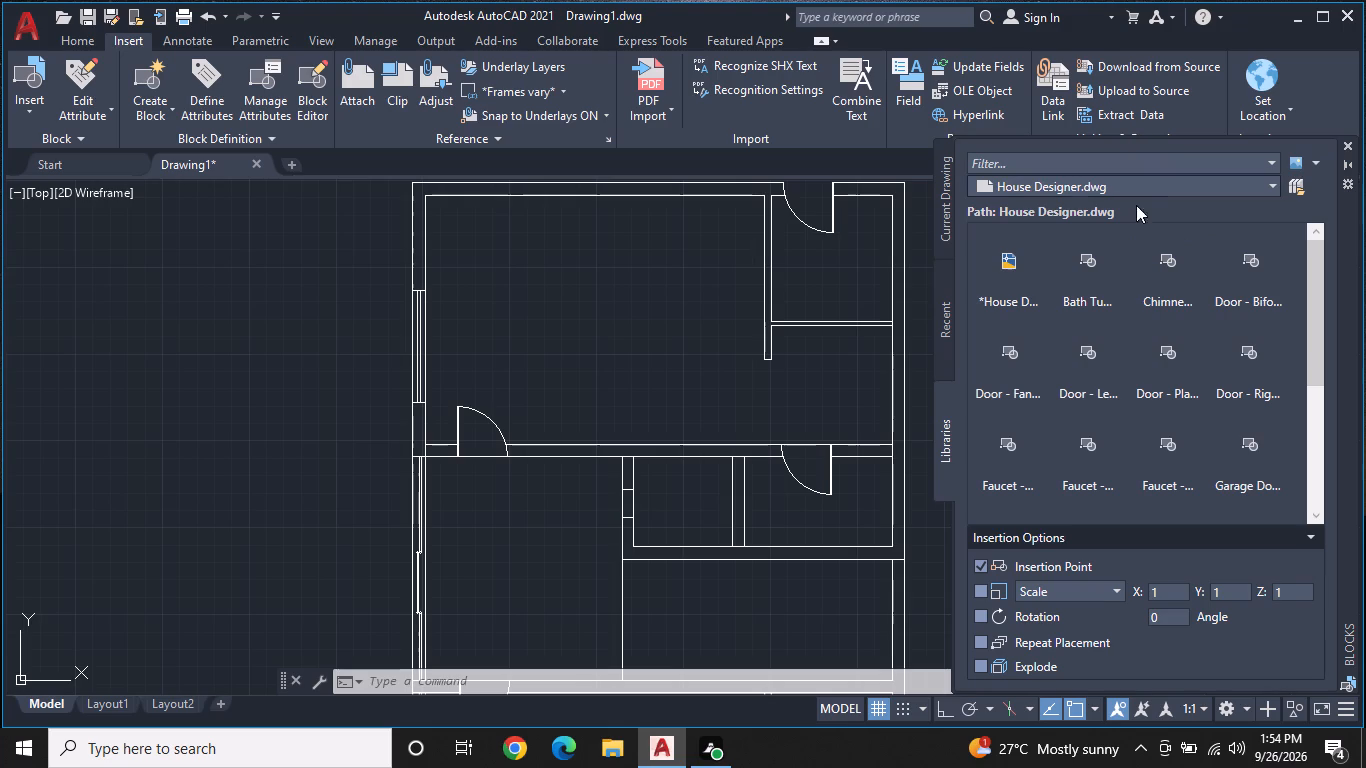
Look through the House Designer library for bathroom blocks, checking the bath tub, faucets, sinks and toilets.
scroll(1117, 322, down, 3)
scroll(1117, 322, up, 3)
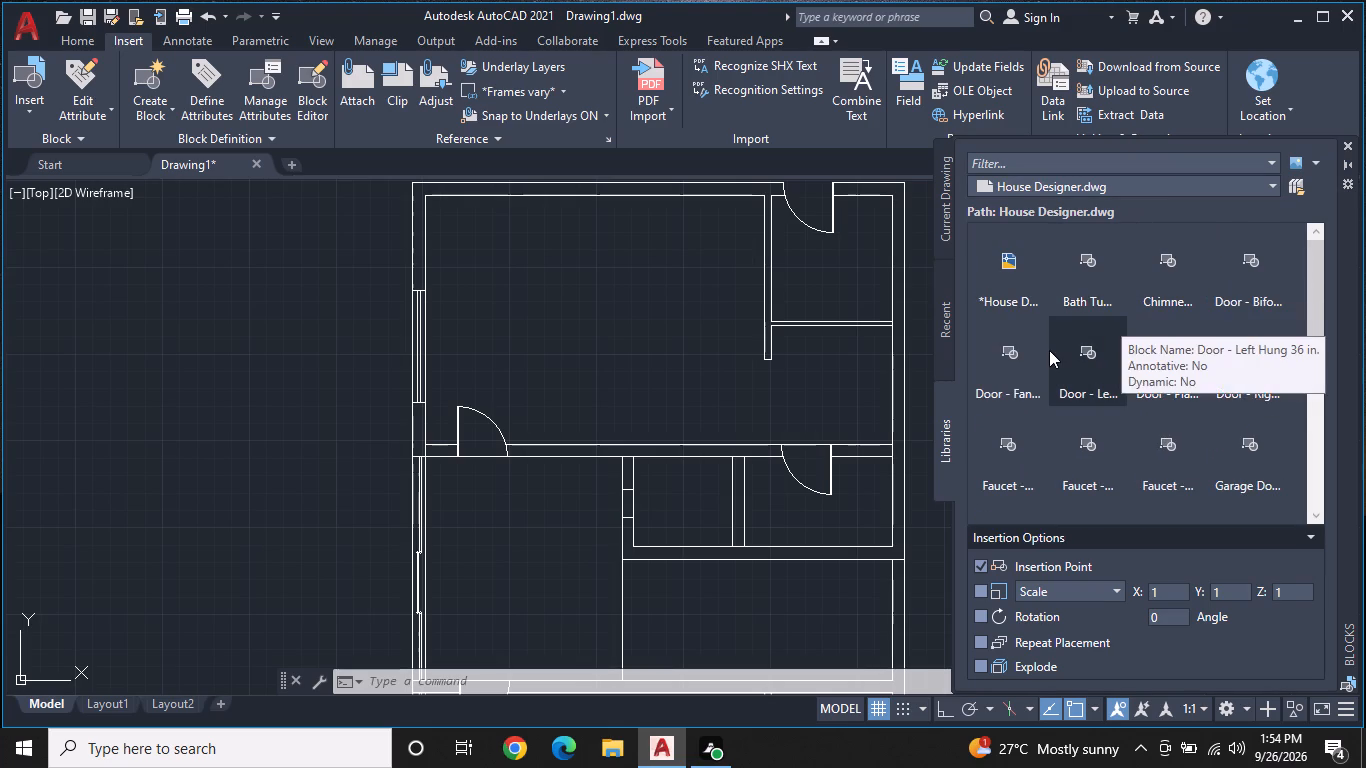
scroll(1096, 303, up, 1)
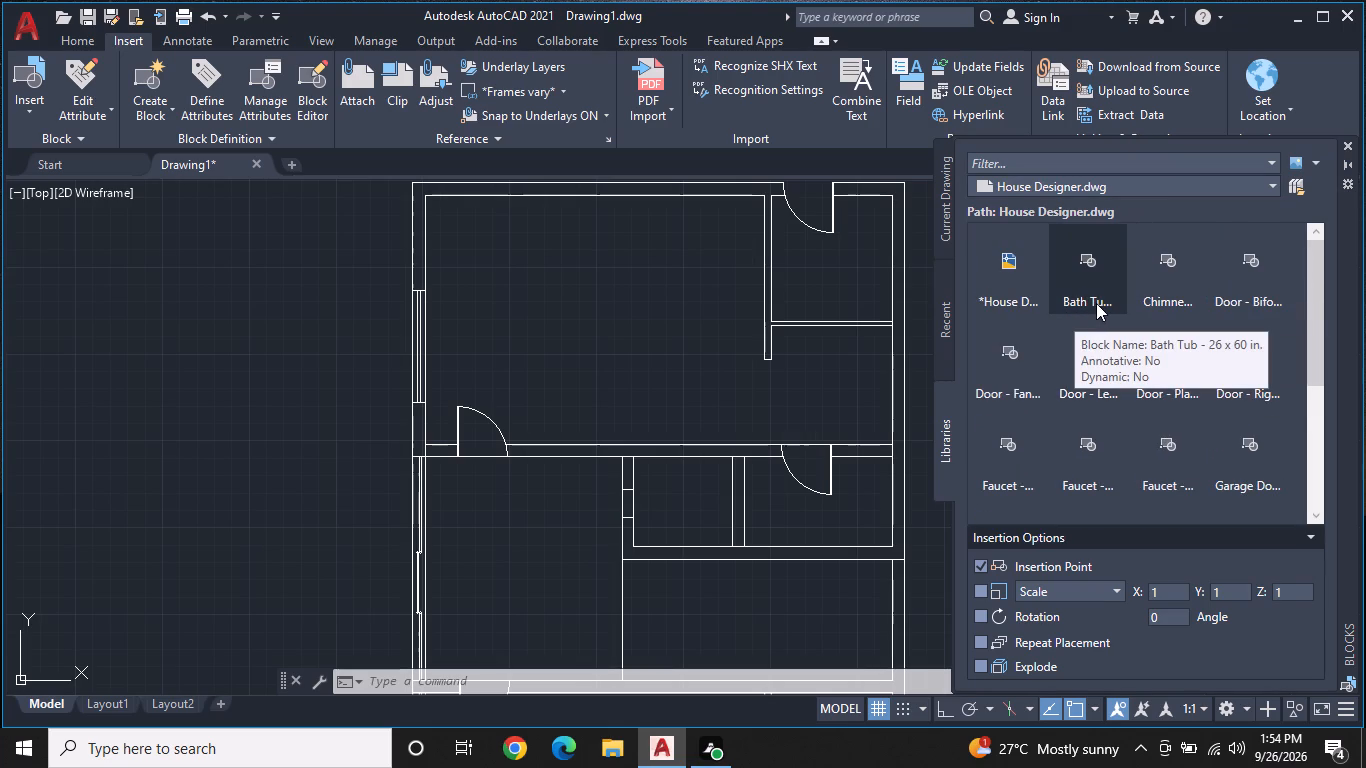
scroll(1096, 303, down, 5)
scroll(1096, 303, up, 4)
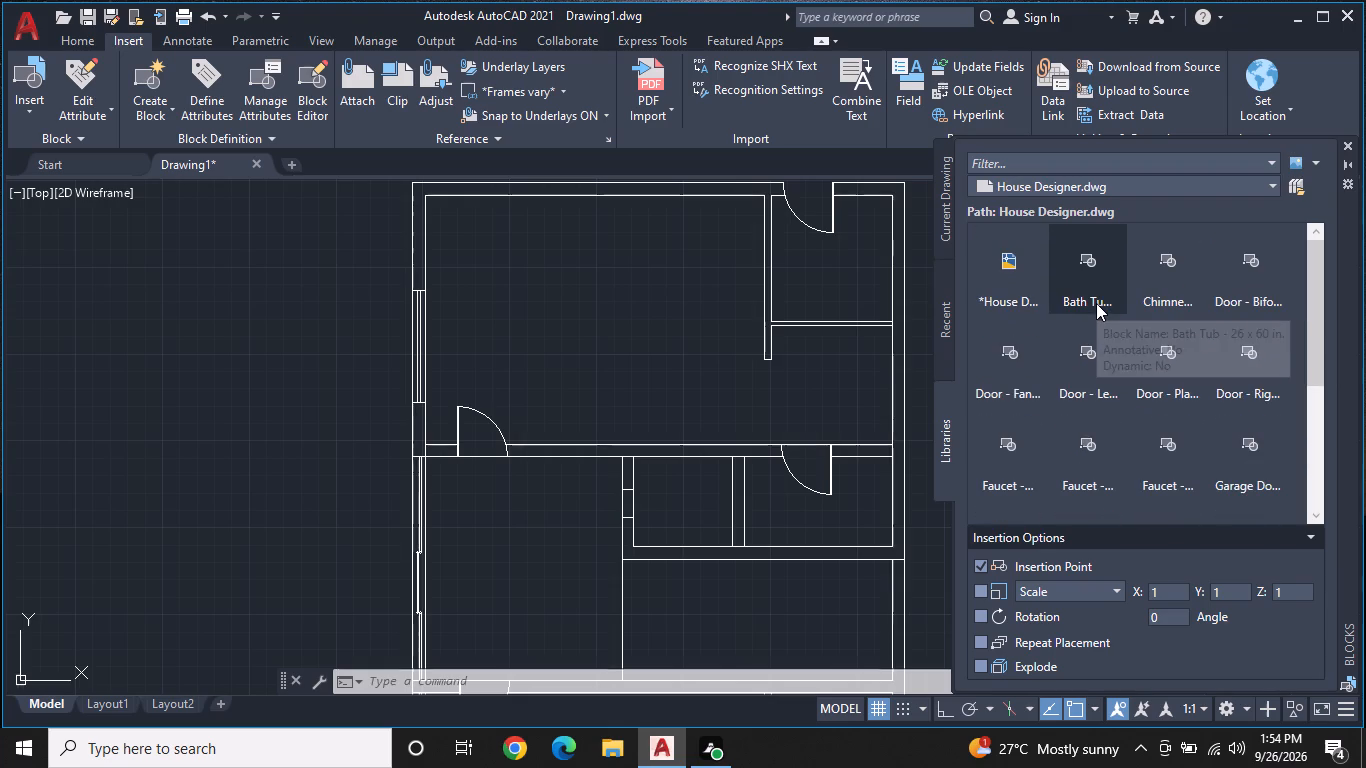
scroll(1096, 303, up, 1)
scroll(1096, 303, down, 3)
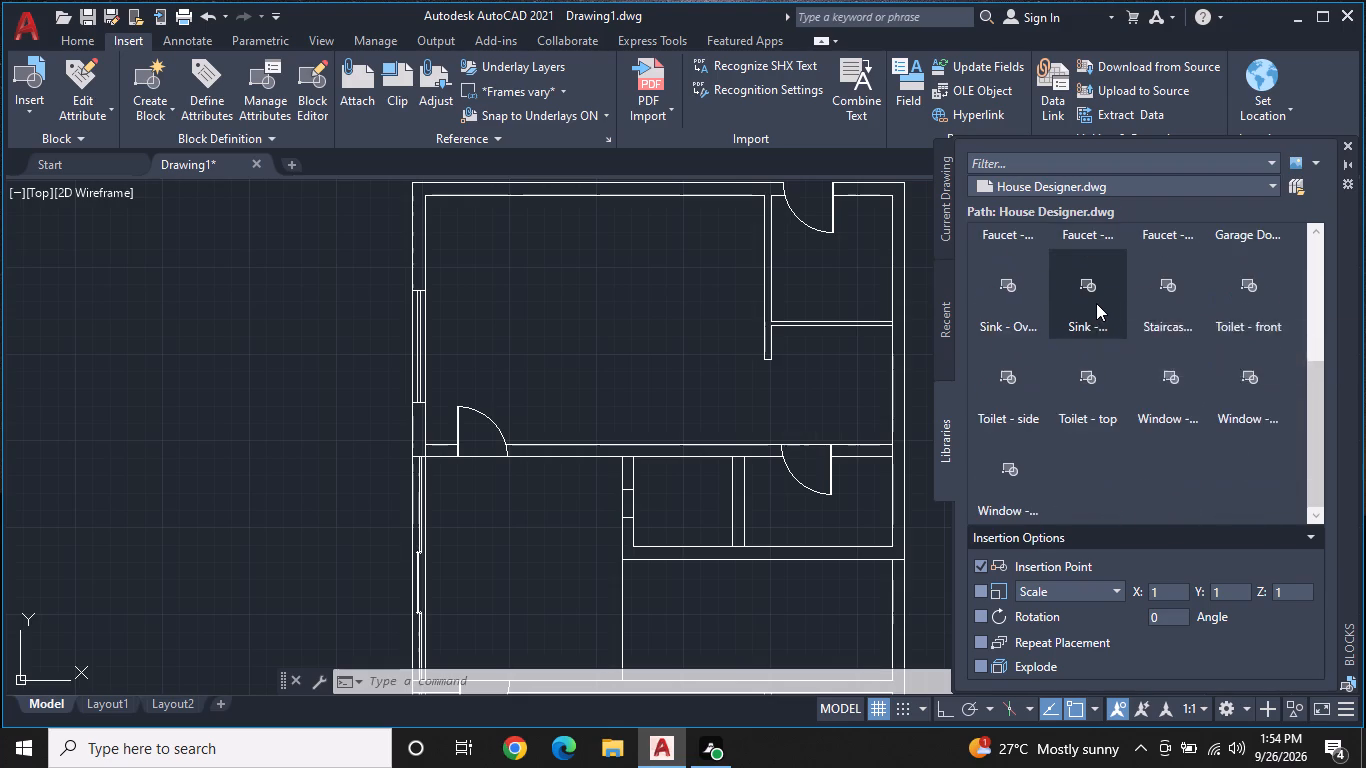
scroll(1096, 303, down, 1)
scroll(1096, 303, up, 5)
scroll(1096, 303, down, 5)
scroll(1096, 303, up, 3)
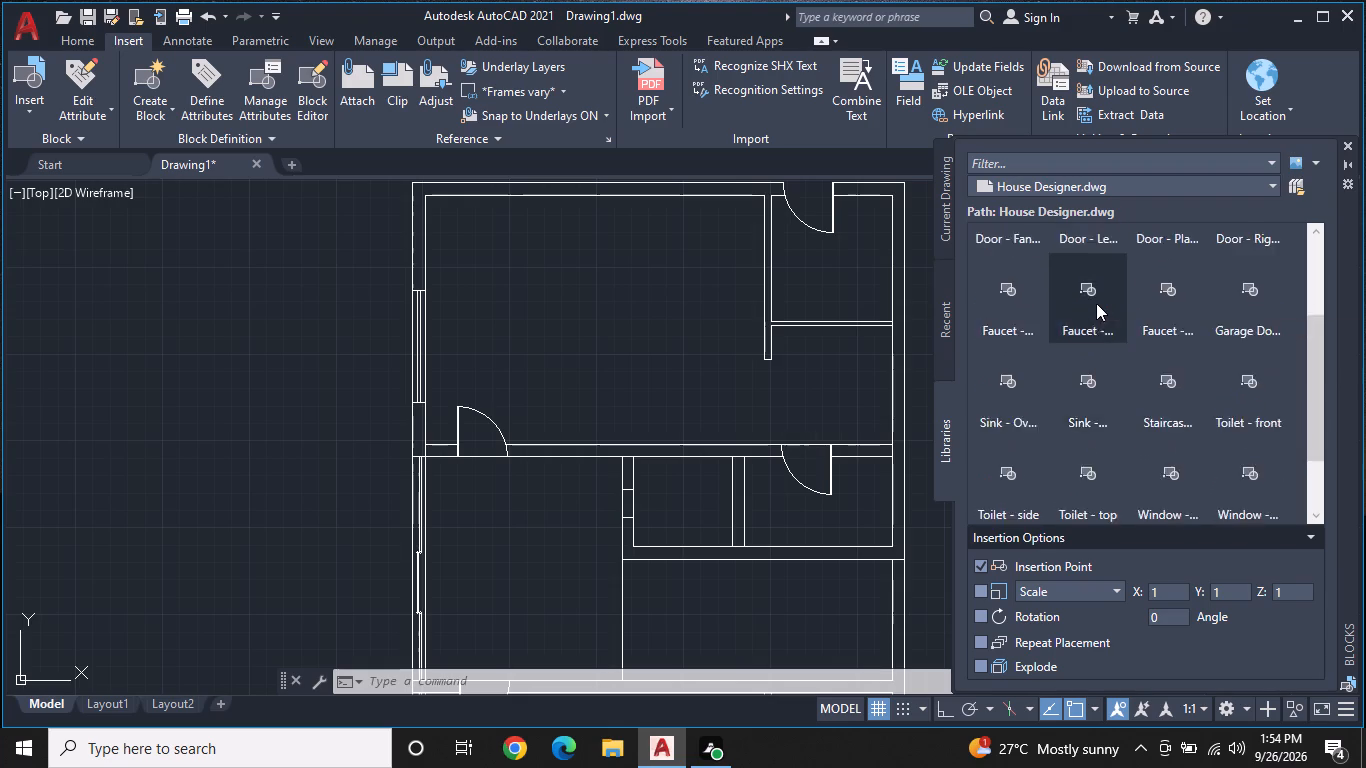
scroll(1096, 303, up, 2)
scroll(1096, 303, down, 6)
scroll(1096, 303, up, 5)
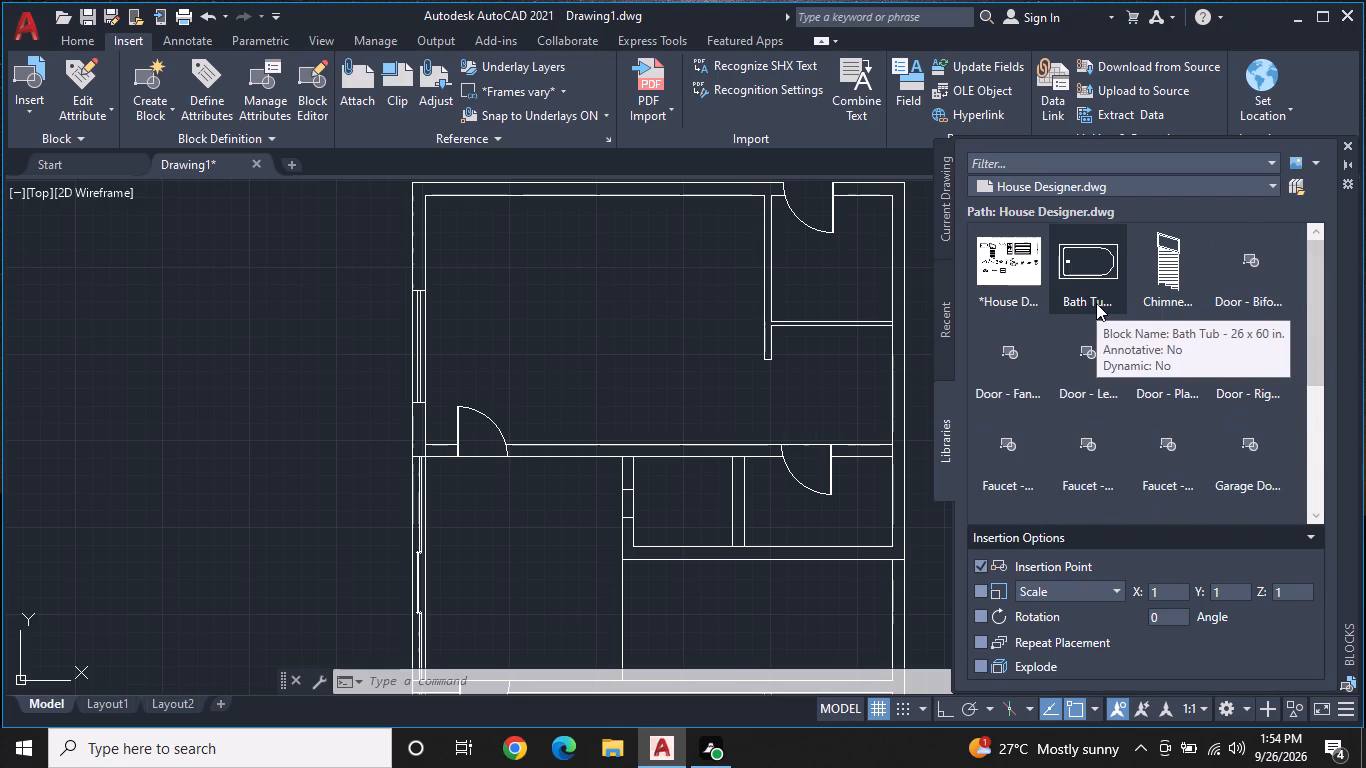
Insert the Toilet - top block in the small room on the plan's middle right, just right of its door.
scroll(1096, 303, down, 4)
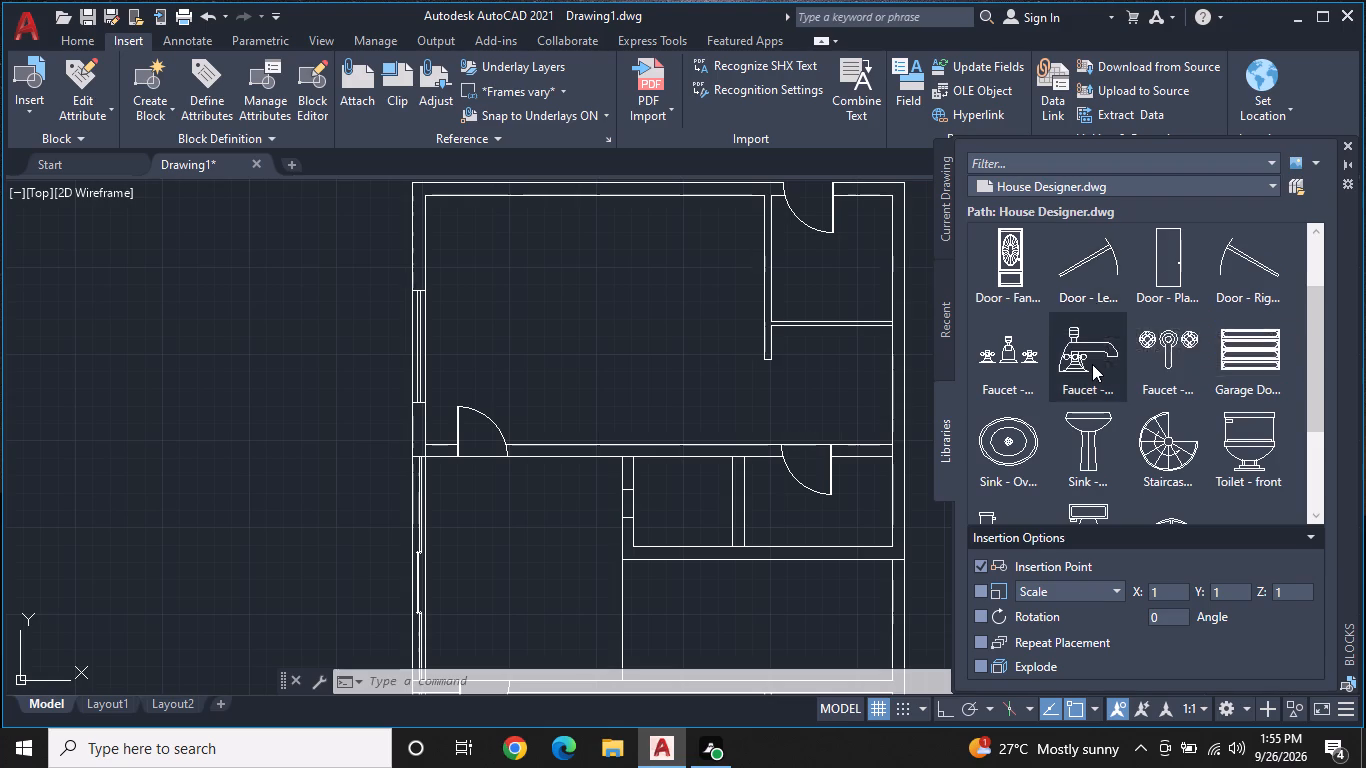
scroll(1092, 364, down, 3)
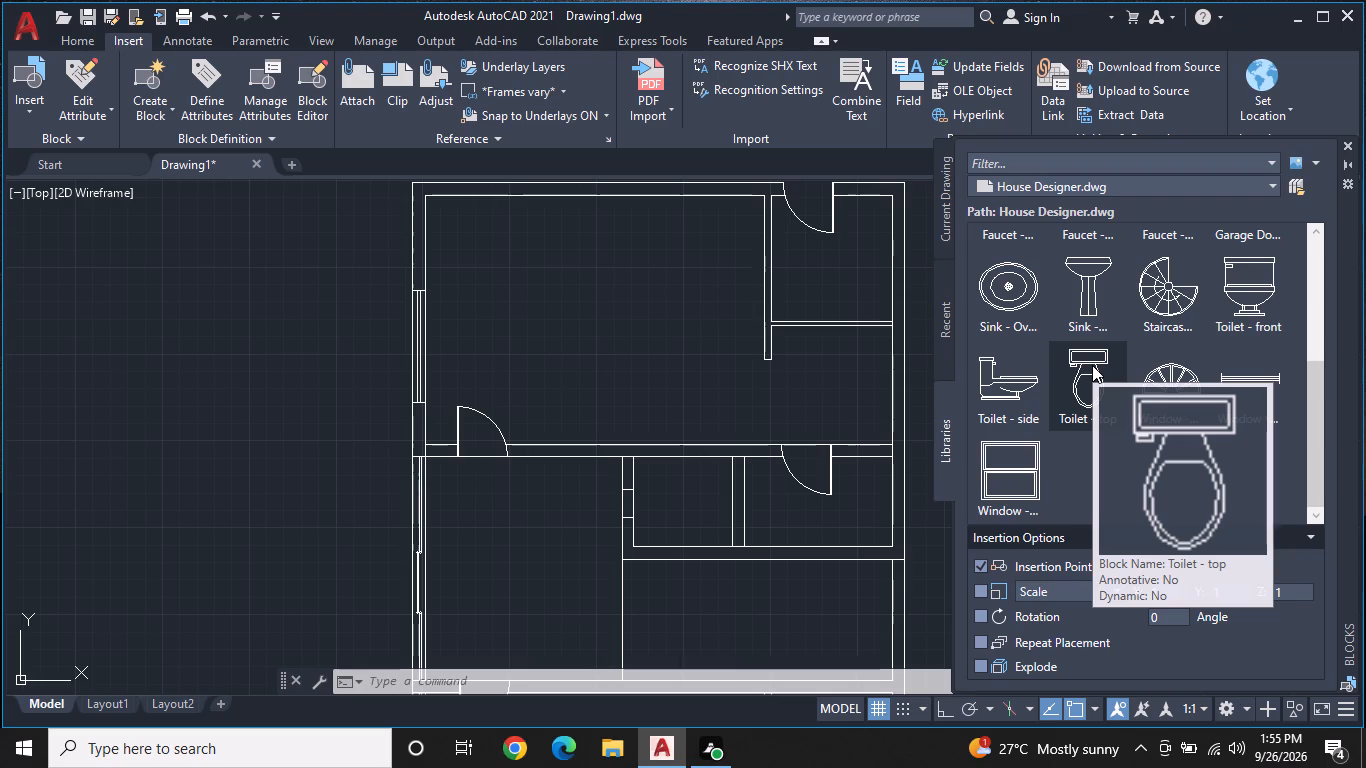
click(1084, 370)
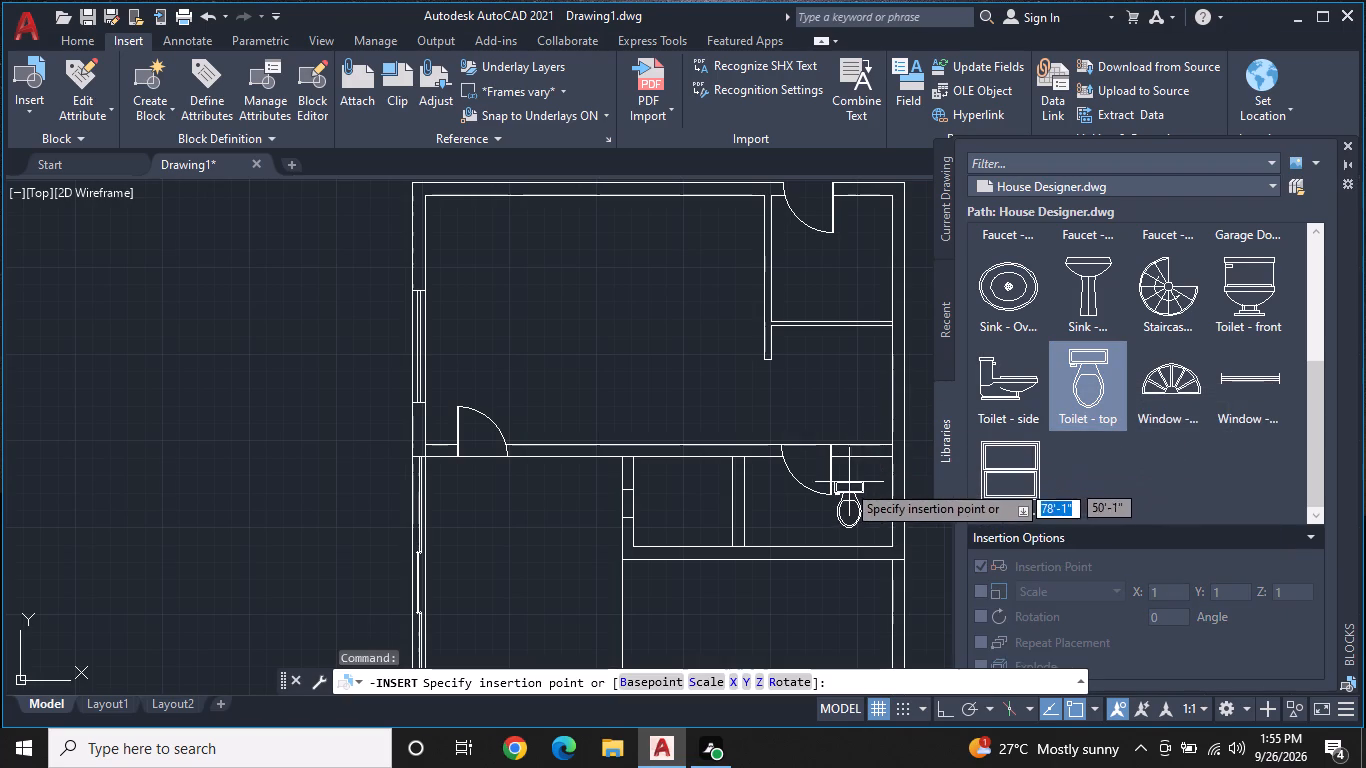
middle_drag(830, 496, 847, 408)
scroll(855, 429, up, 2)
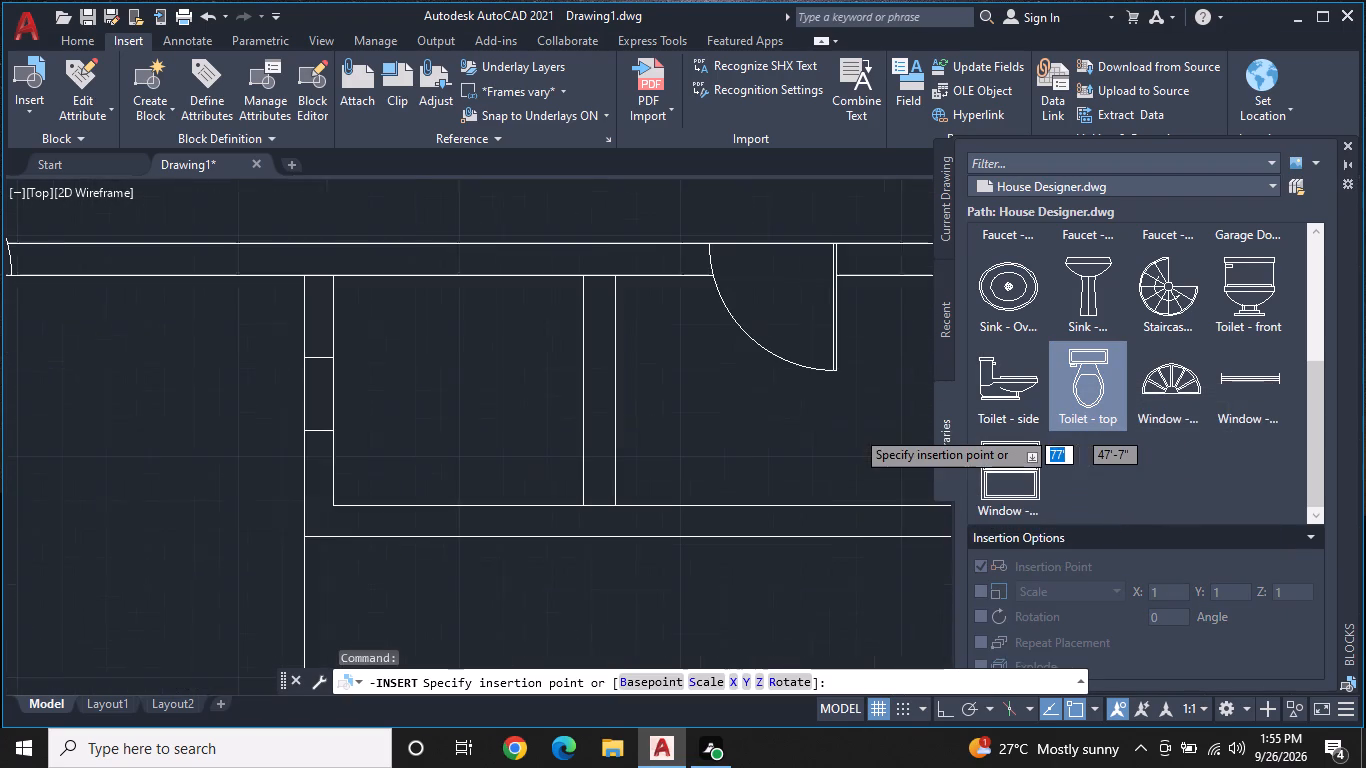
scroll(878, 357, down, 1)
middle_drag(878, 357, 769, 360)
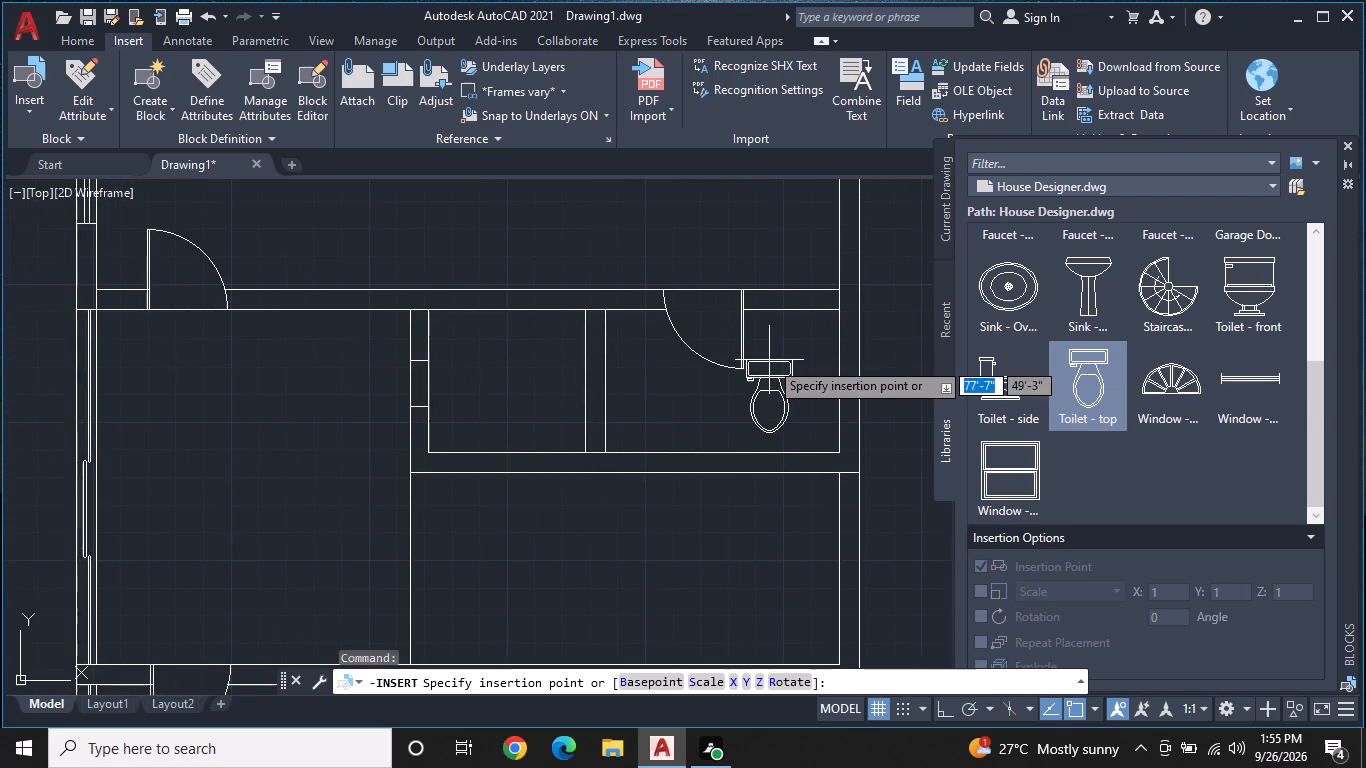
click(791, 353)
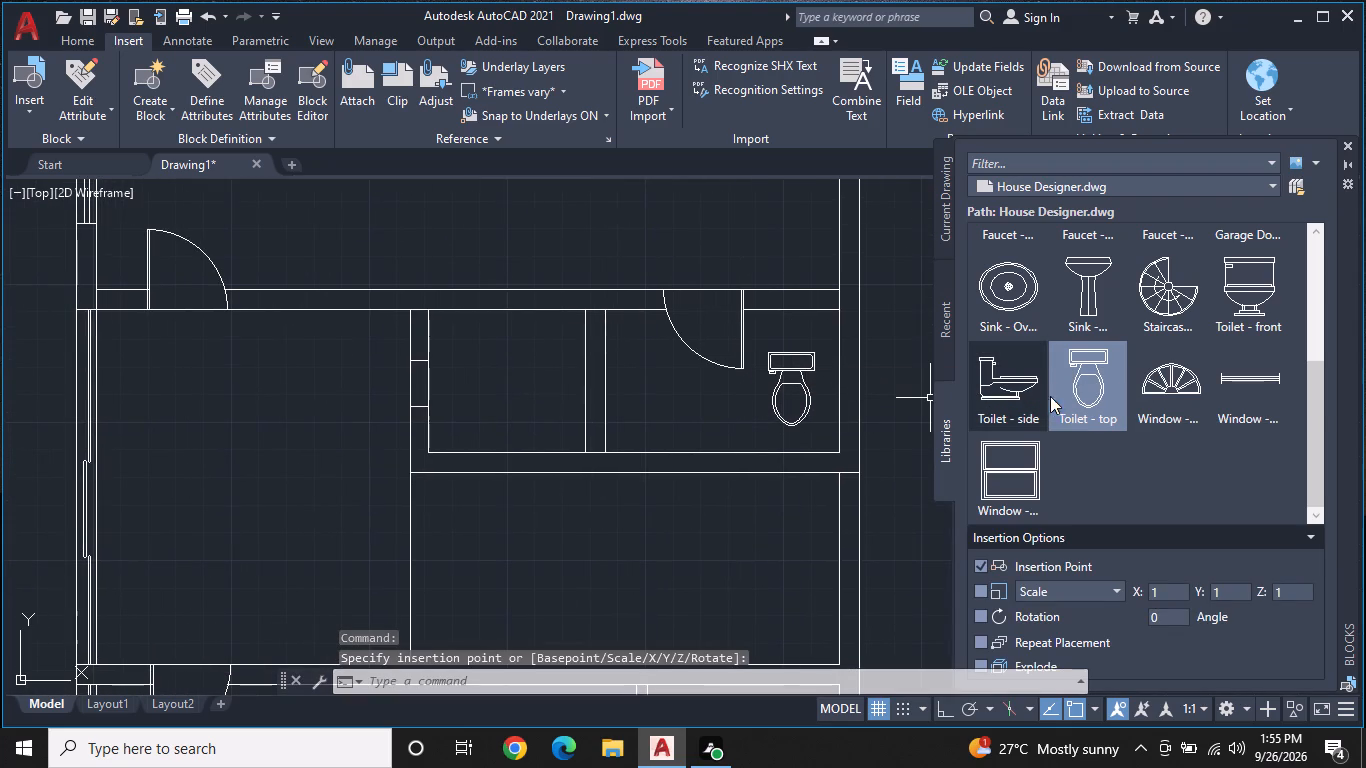
Insert the Bath Tub - 26 x 60 in. block along the lower wall of the middle-right bathroom, next to the toilet.
scroll(1056, 379, up, 3)
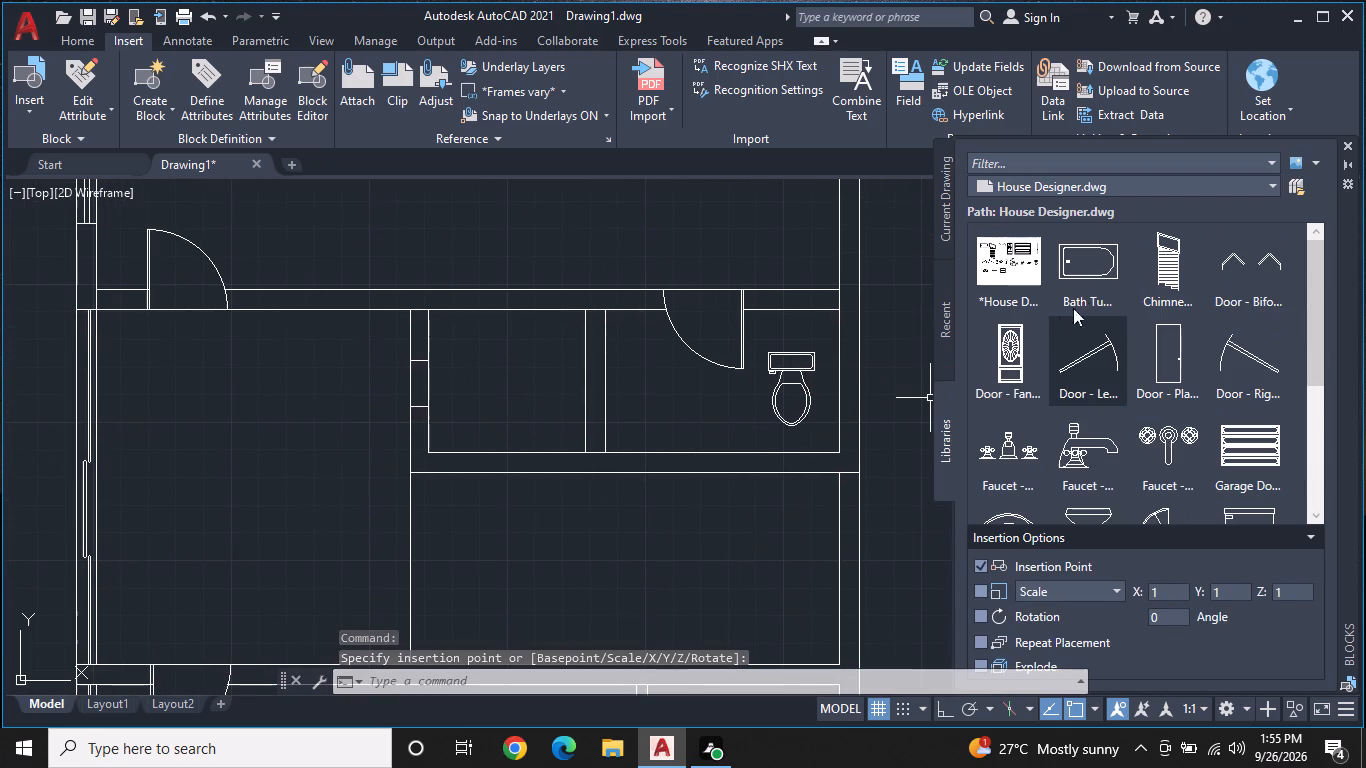
click(1095, 243)
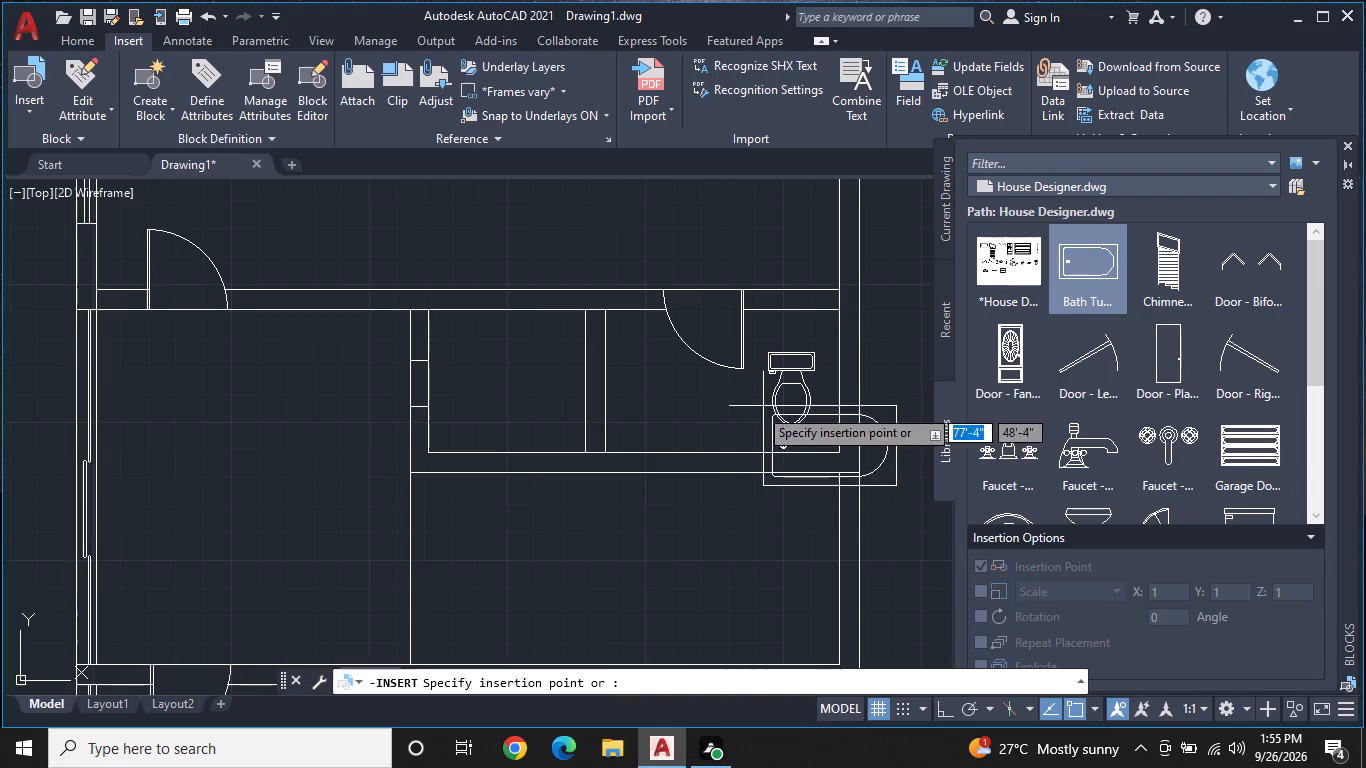
middle_drag(690, 413, 924, 418)
middle_drag(925, 418, 734, 420)
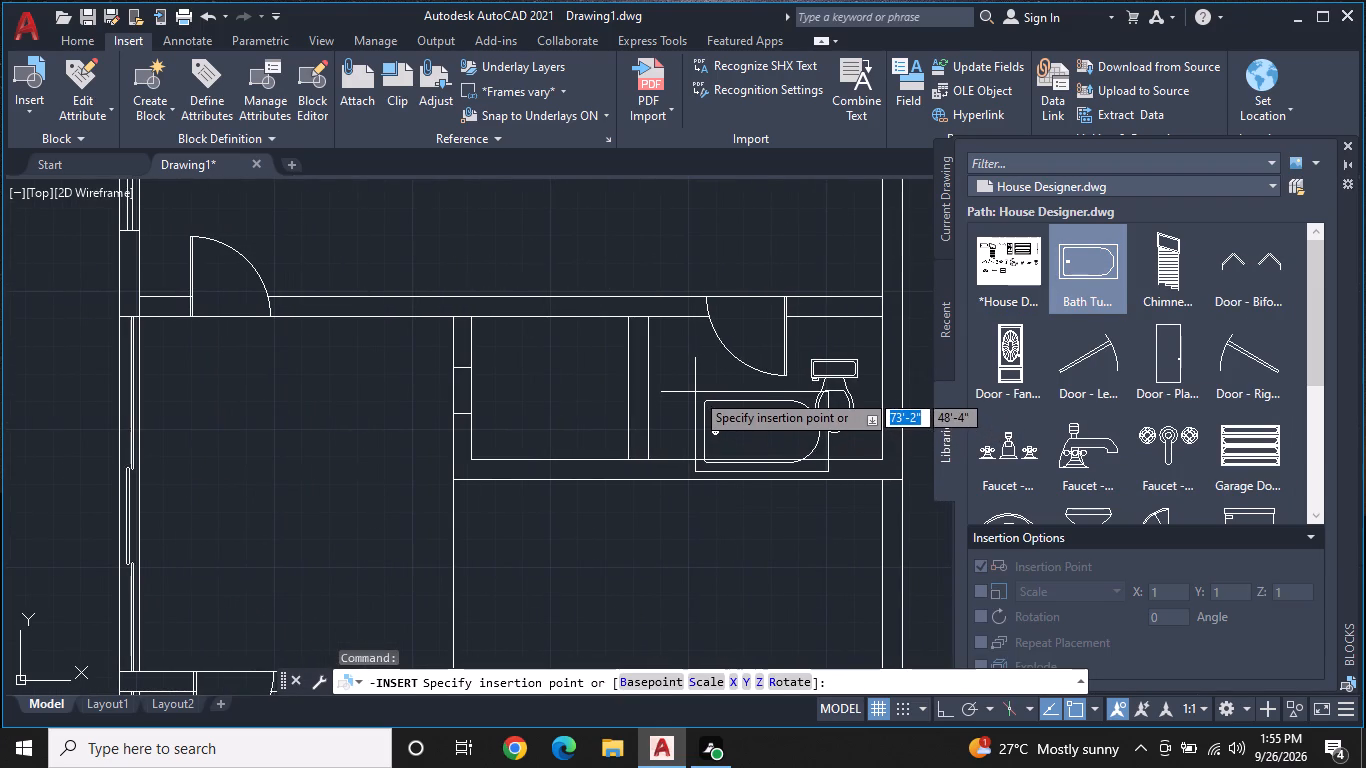
click(693, 392)
Insert another Bath Tub - 26 x 60 in. block in the small lower-right room, beside its door and against the lower wall.
middle_drag(1026, 429, 1032, 316)
middle_drag(899, 527, 866, 305)
scroll(866, 299, down, 2)
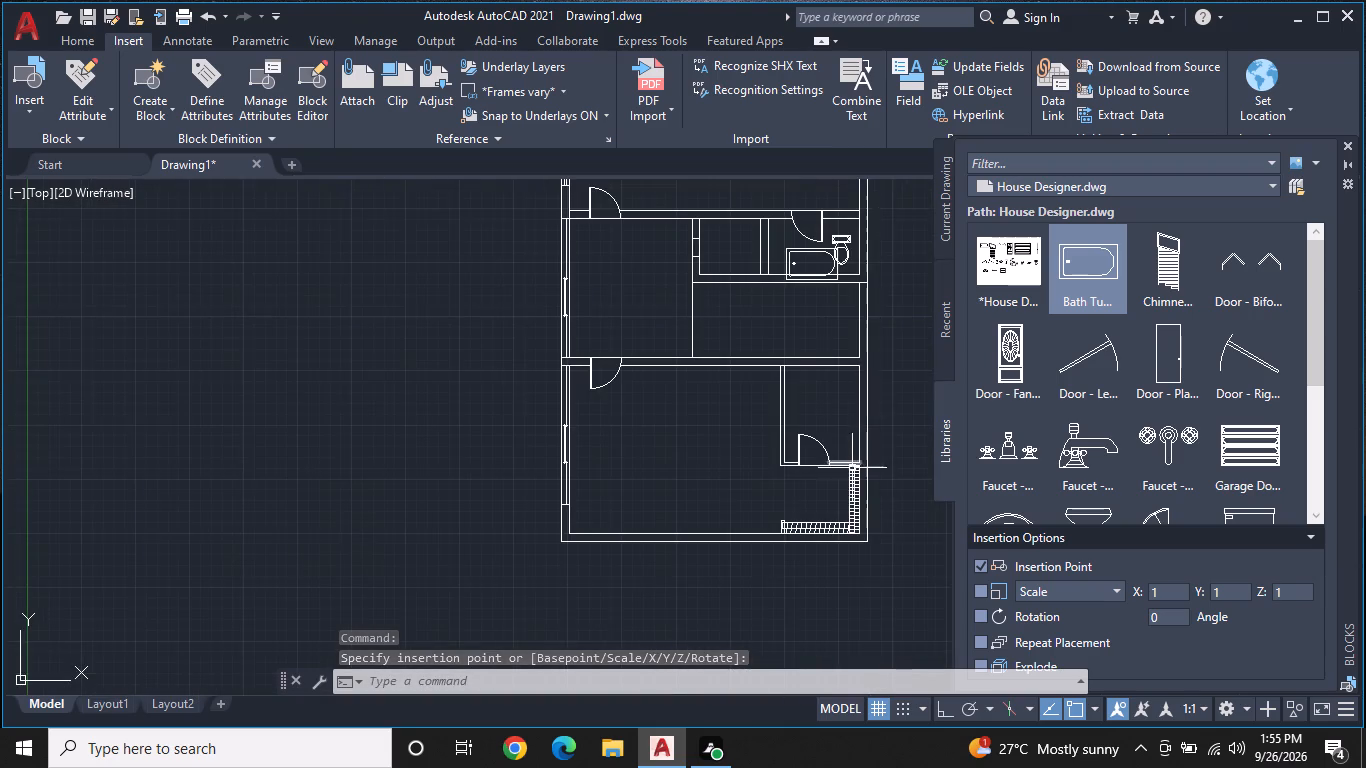
middle_drag(851, 468, 834, 406)
scroll(817, 400, up, 2)
middle_drag(825, 367, 774, 522)
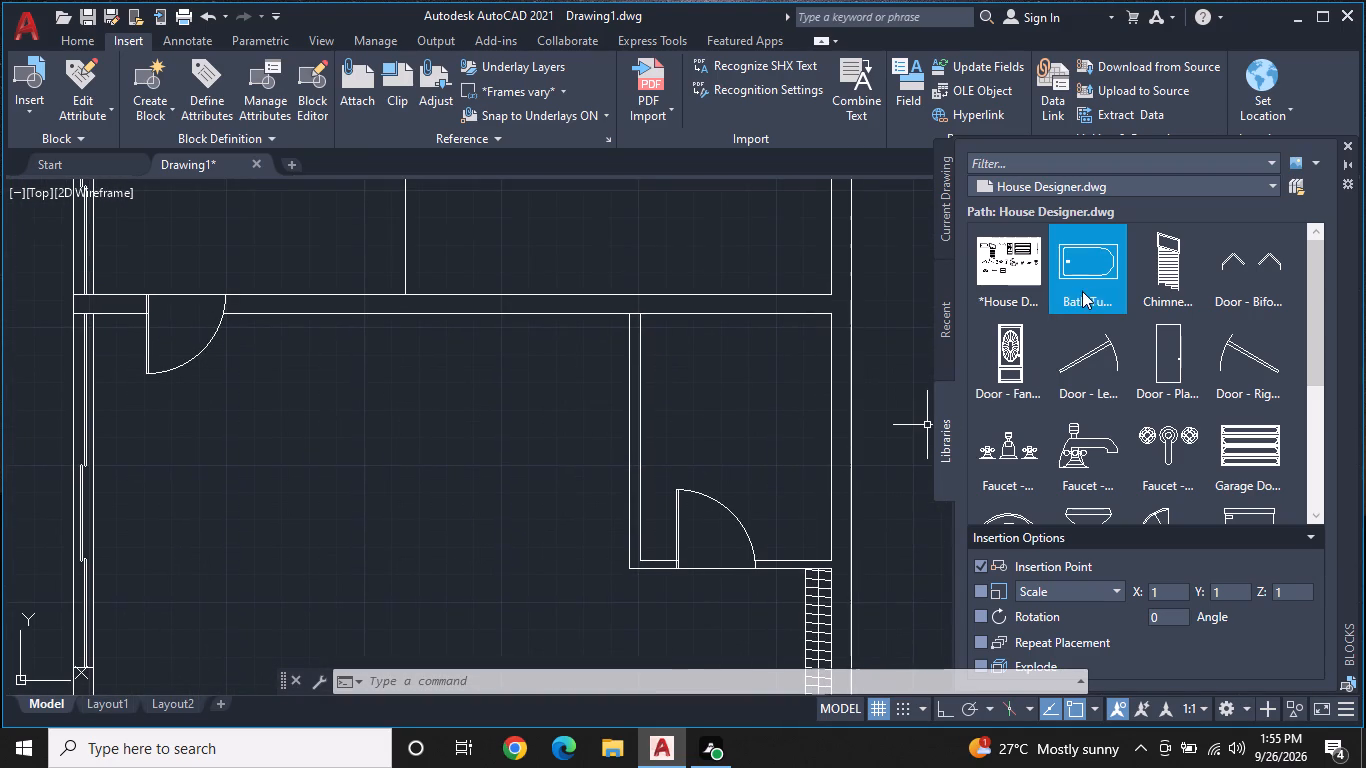
click(1094, 260)
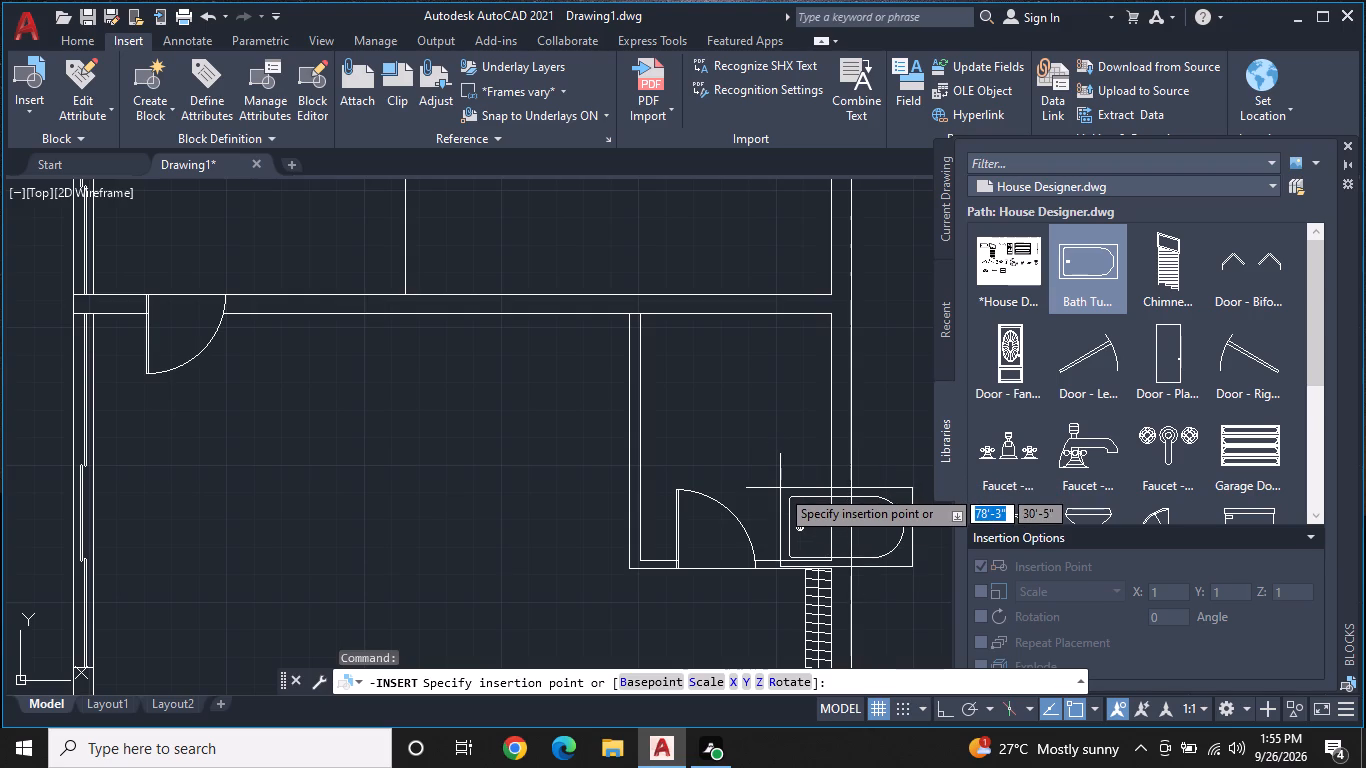
click(773, 490)
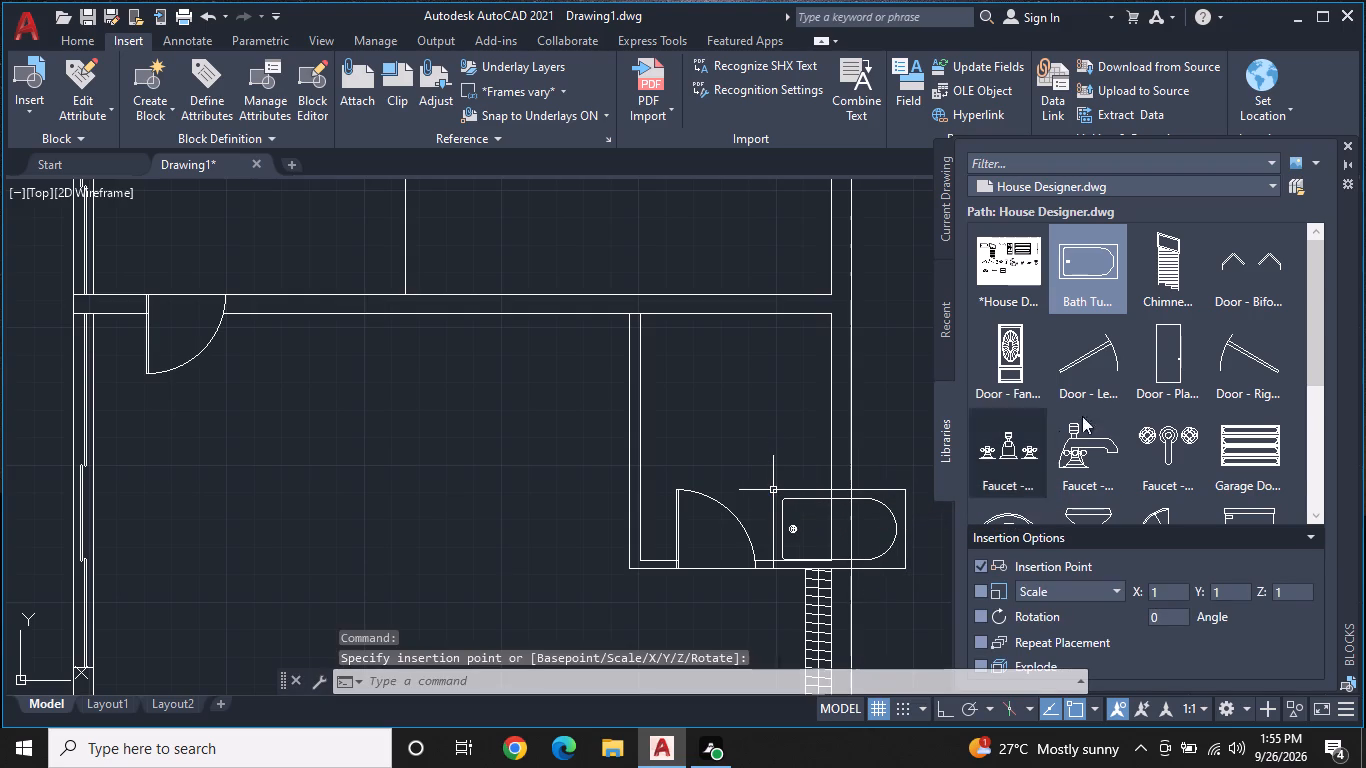
Insert a Toilet - top block above the bath tub in the lower-right bathroom and close the block library.
scroll(1118, 381, down, 2)
click(1085, 429)
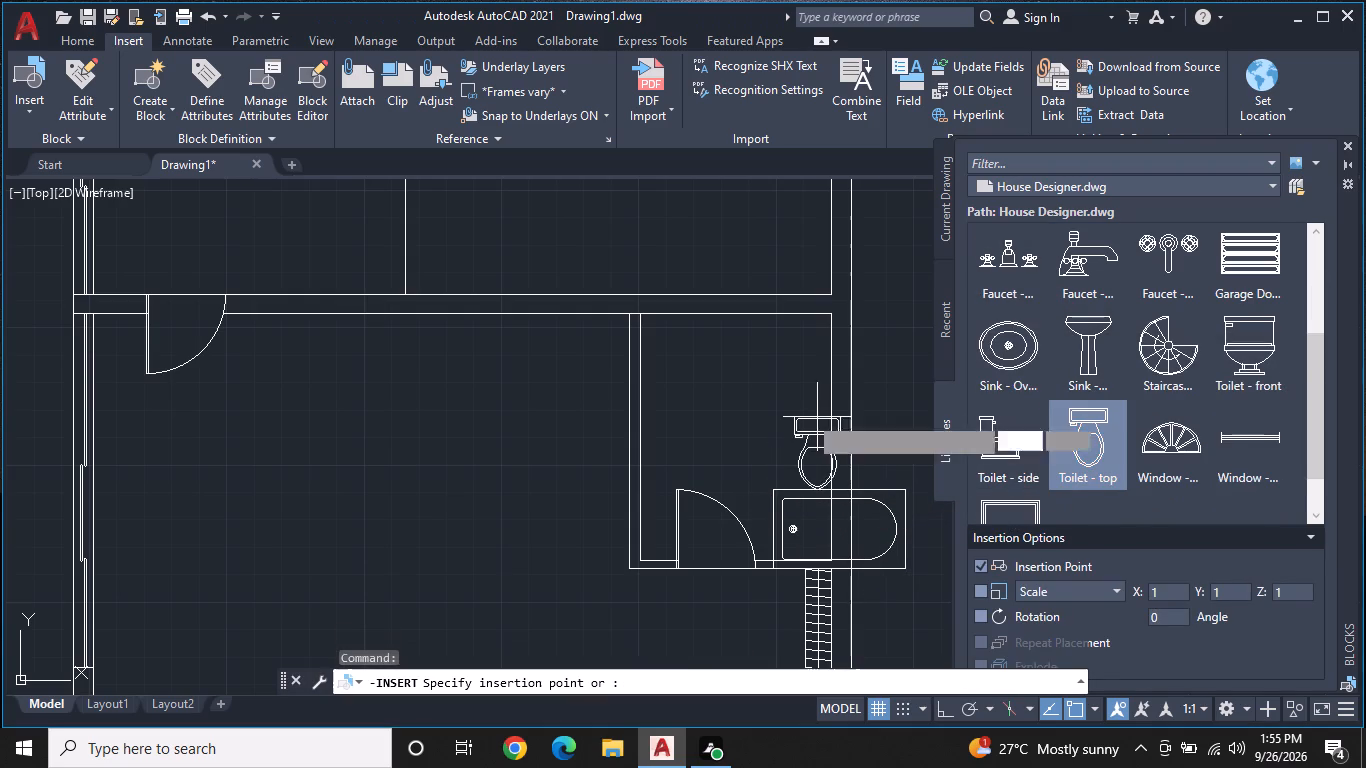
click(778, 371)
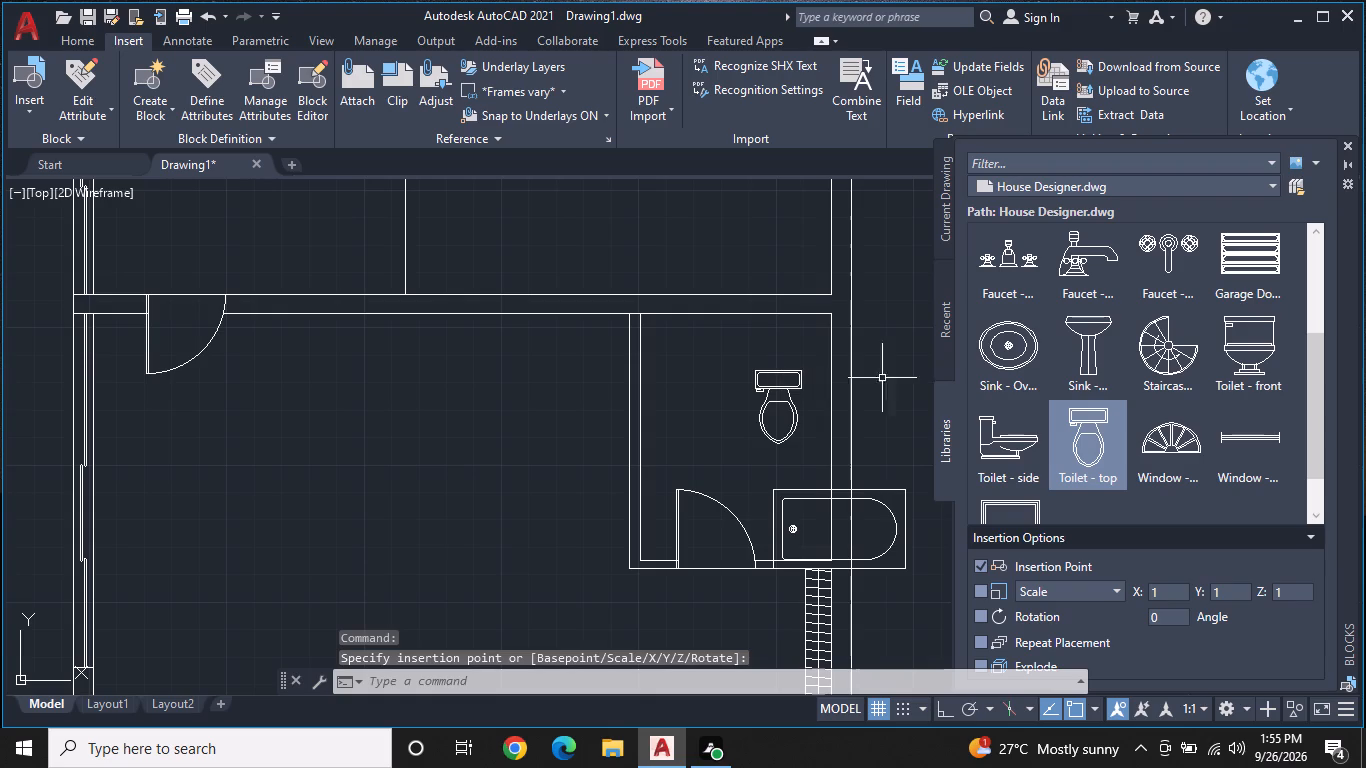
click(1349, 139)
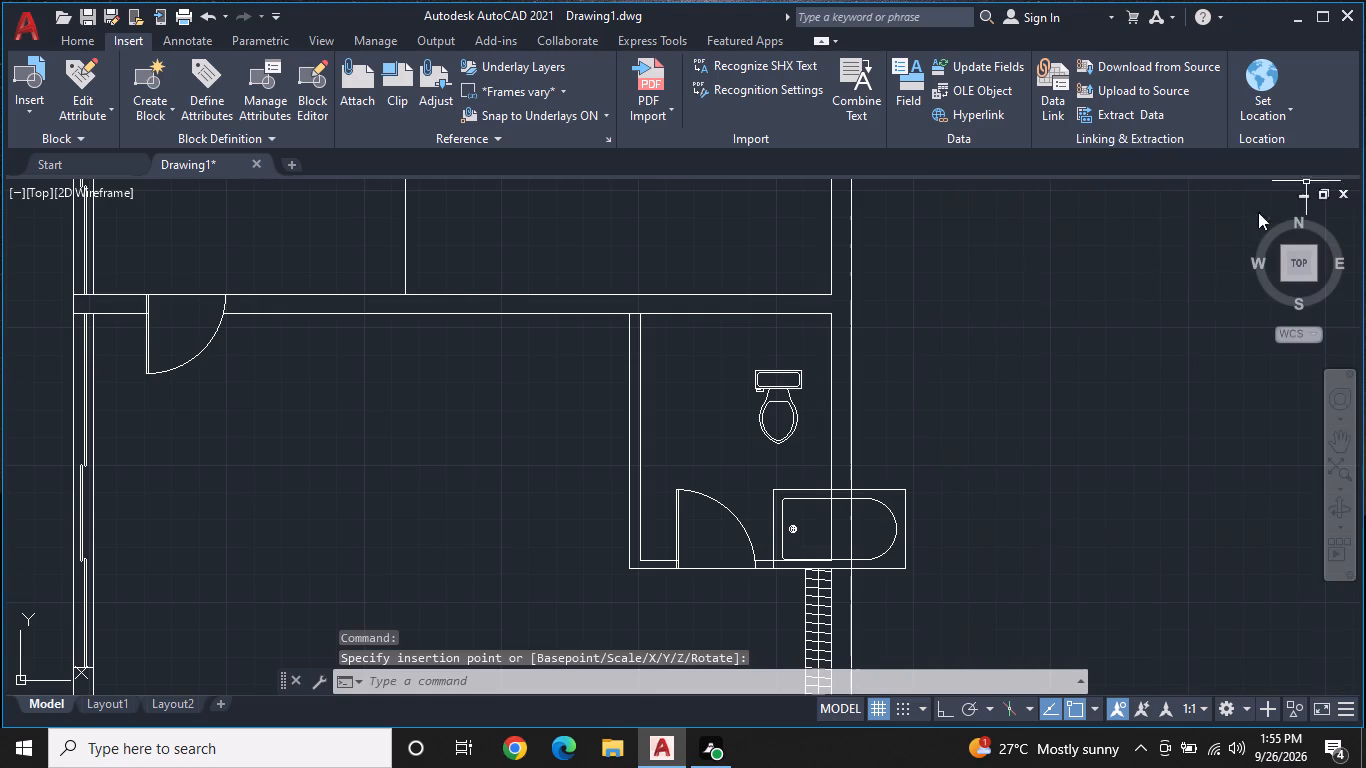
Scale the lower-right bathroom's bath tub down from its upper-left corner until it fits inside the outer wall.
middle_drag(898, 418, 1030, 404)
click(923, 479)
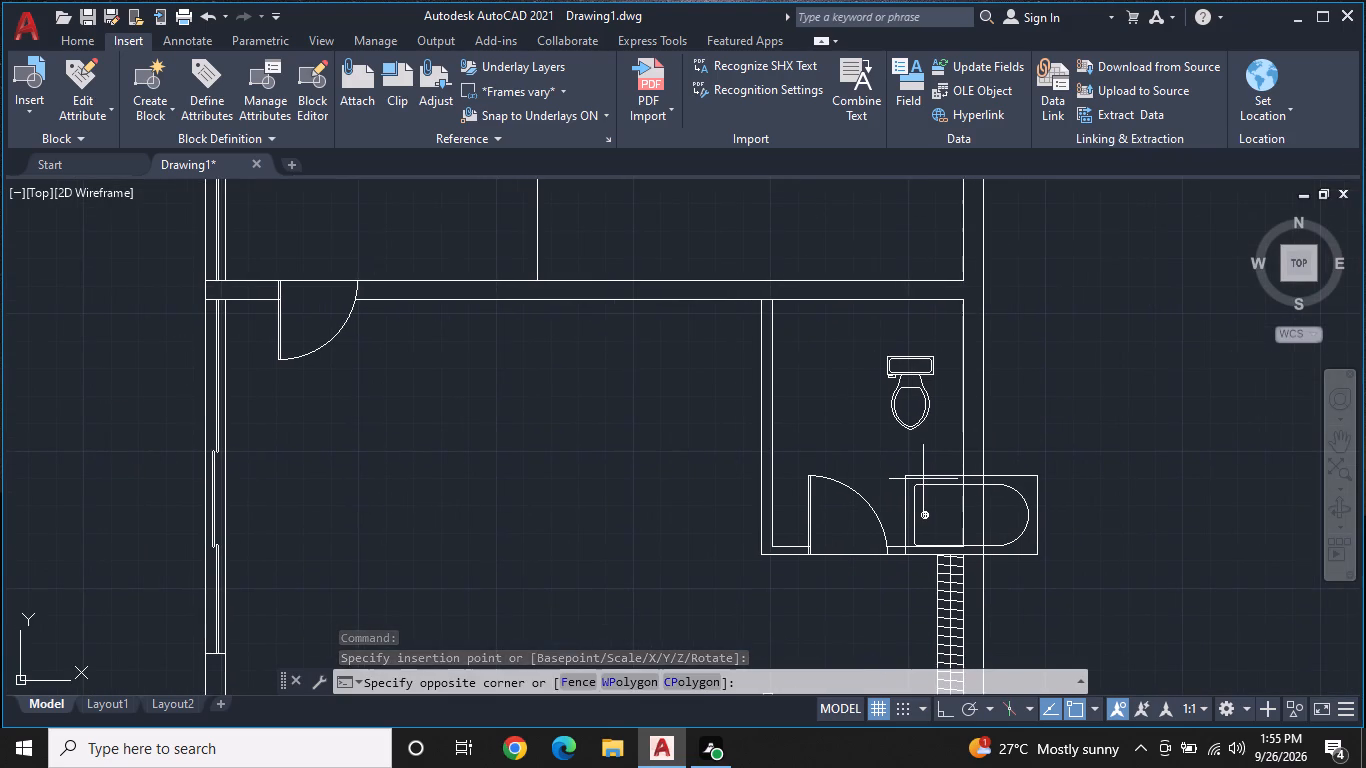
click(916, 486)
text(SC)
key(space)
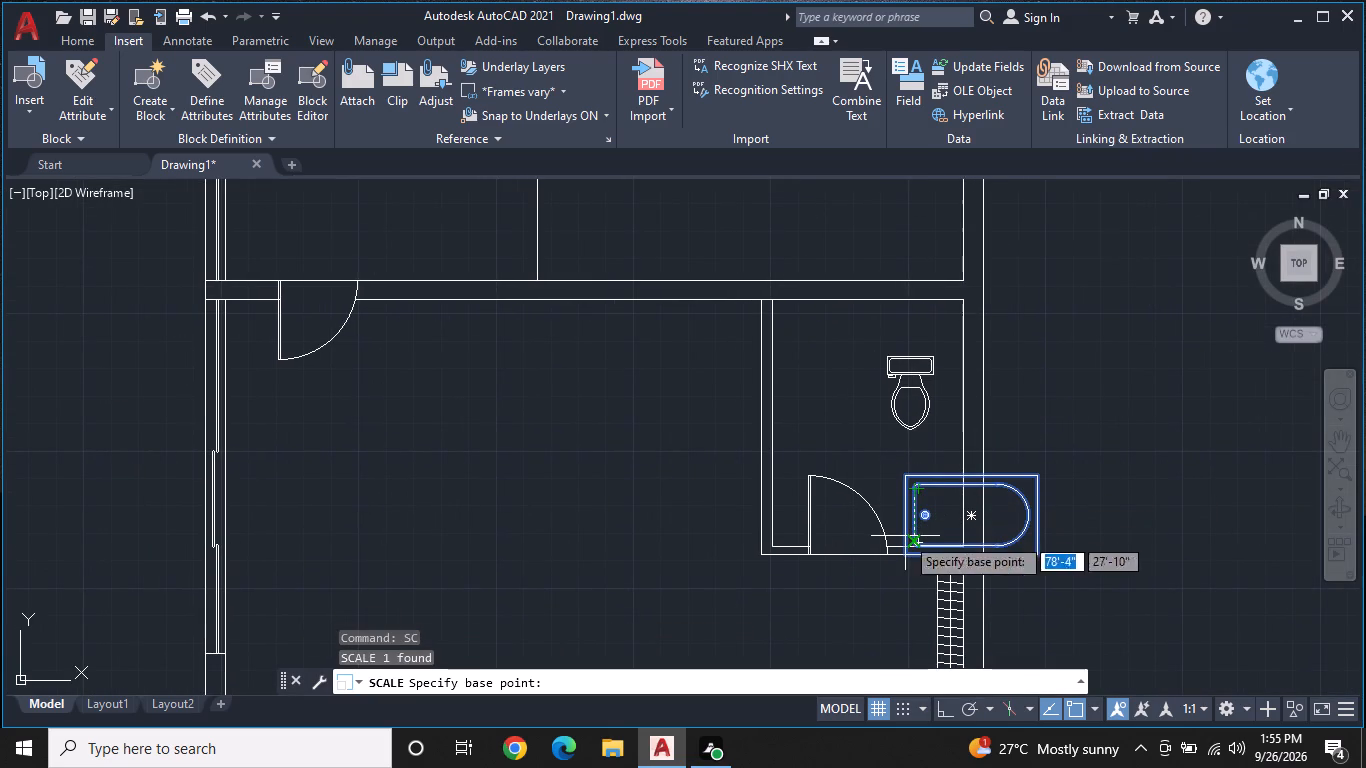
click(904, 473)
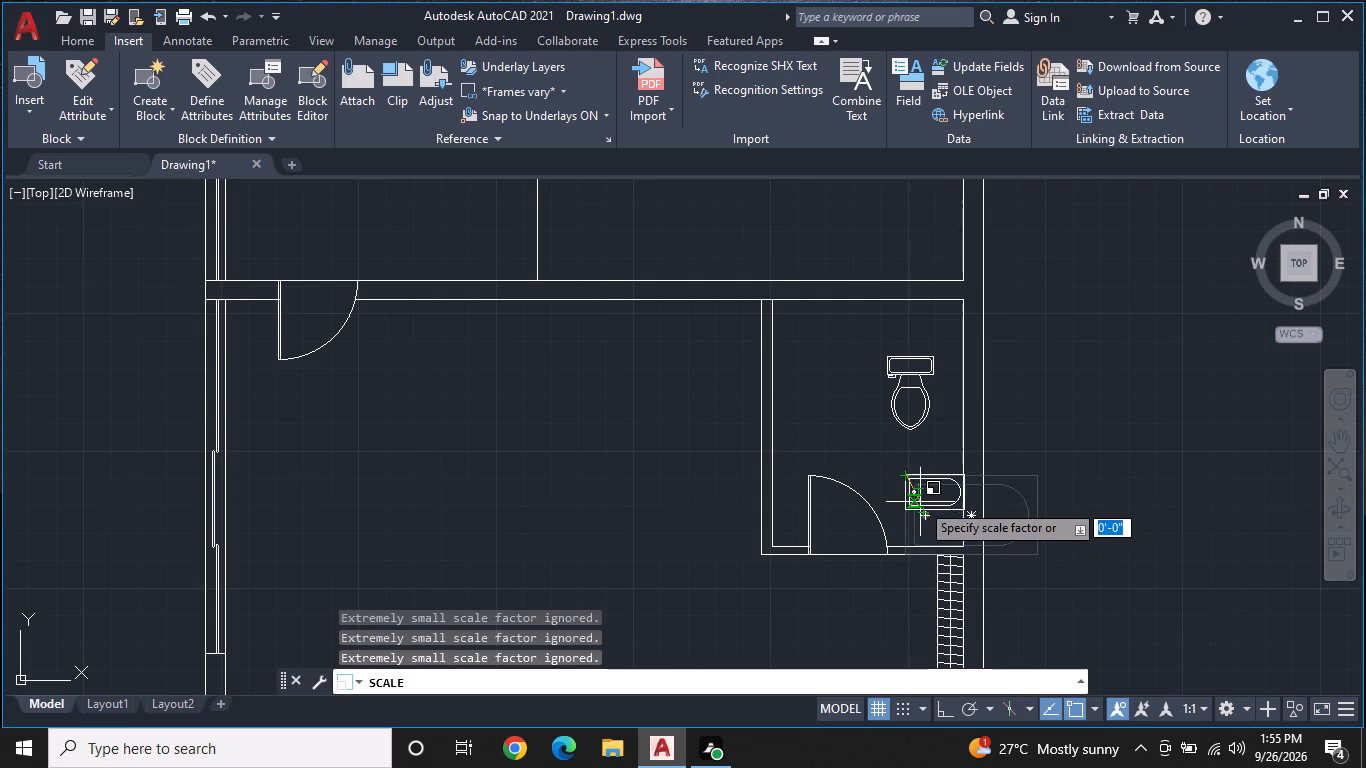
scroll(918, 495, up, 1)
middle_drag(915, 494, 883, 399)
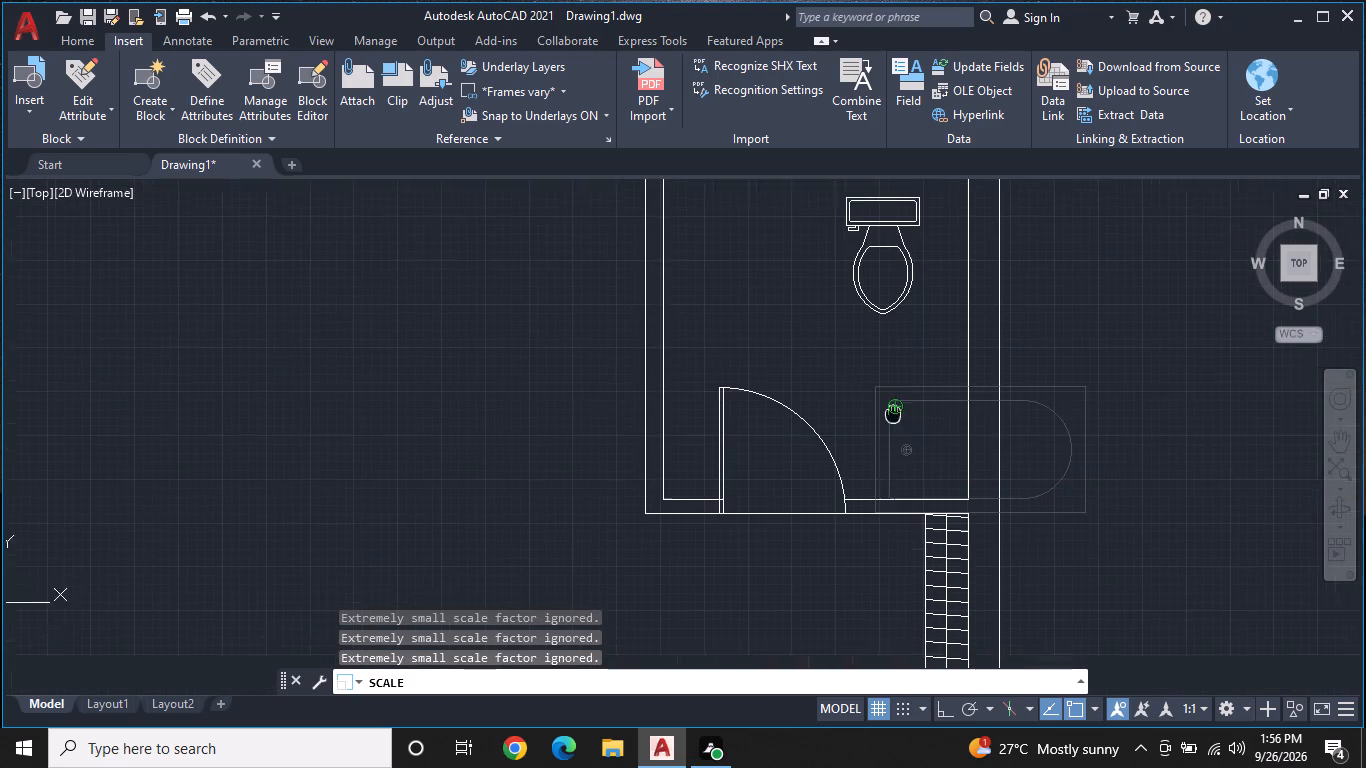
middle_drag(883, 399, 880, 395)
scroll(878, 410, up, 1)
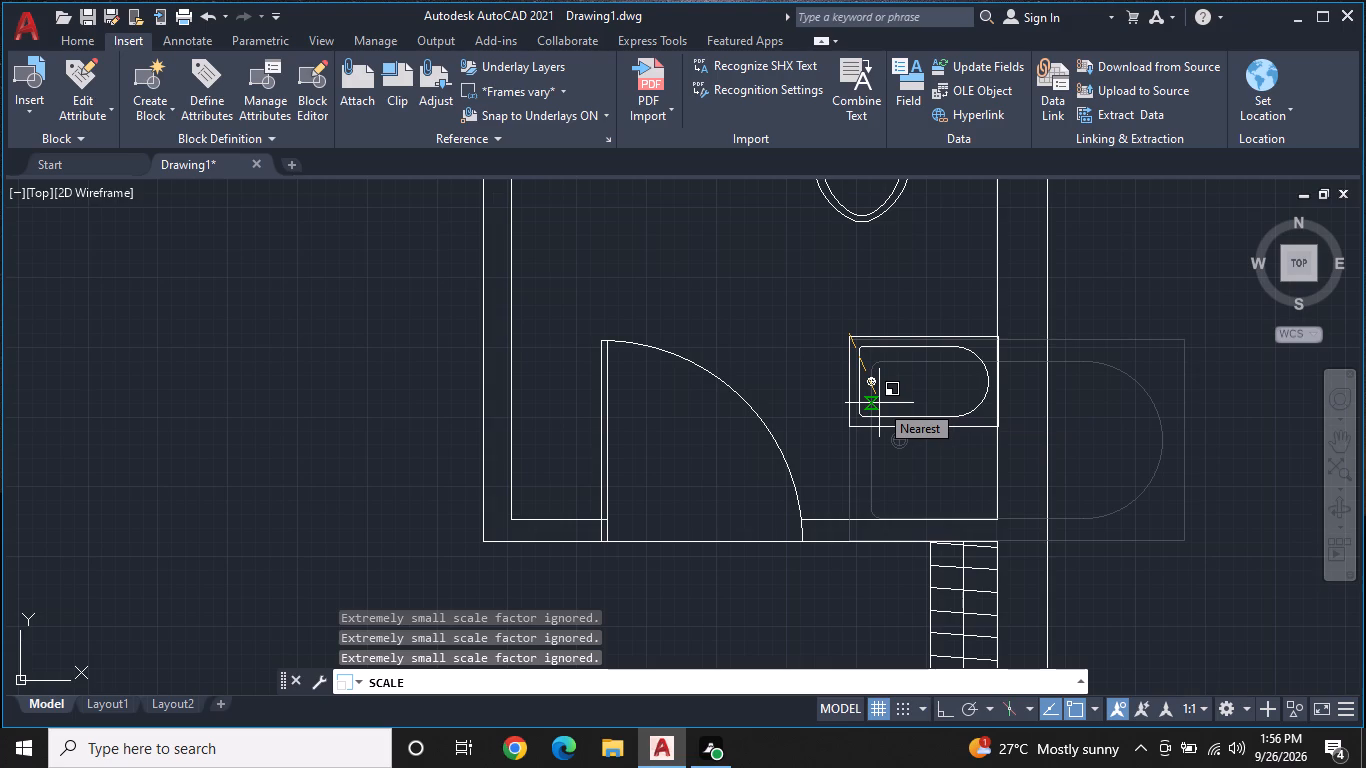
click(879, 403)
Rotate the lower-right bathroom's bath tub 90° clockwise about its upper-left corner so it stands lengthwise vertically.
click(868, 385)
right_click(868, 385)
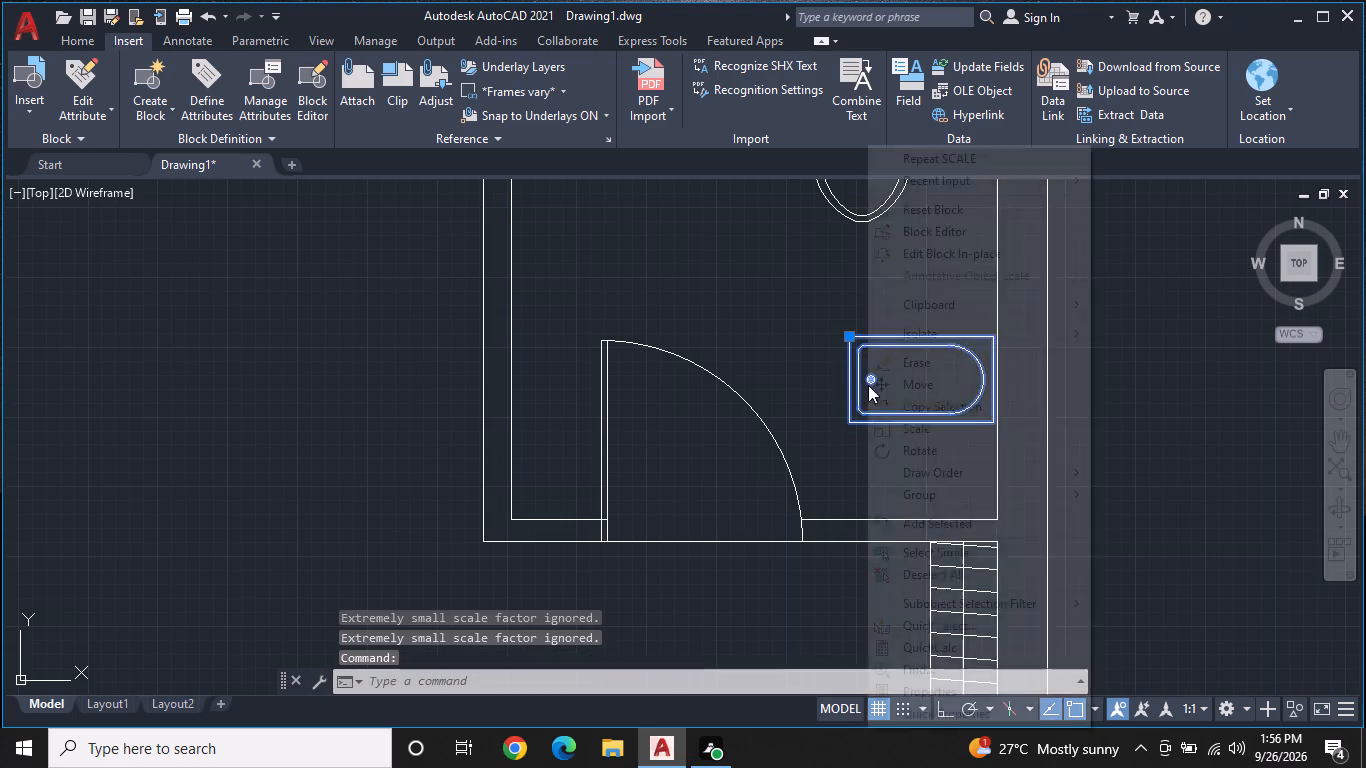
click(912, 449)
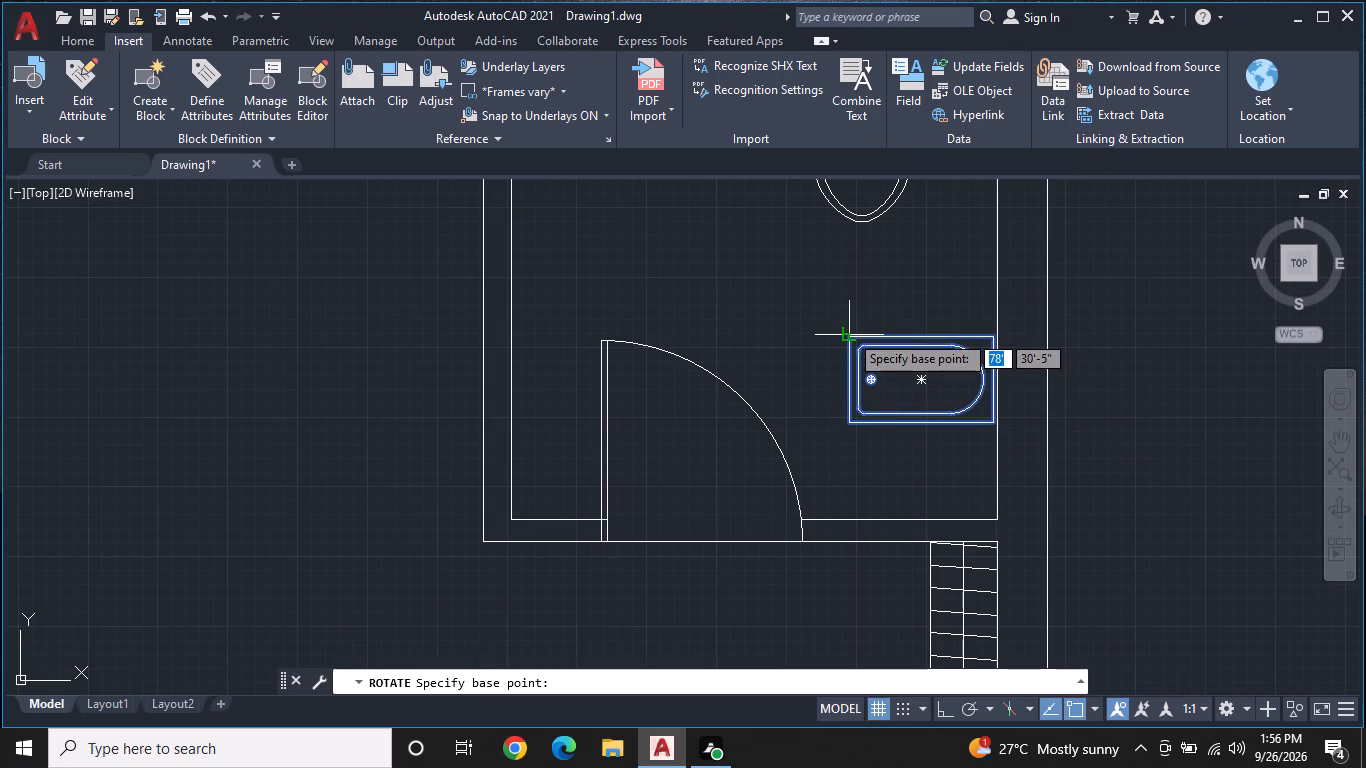
click(849, 332)
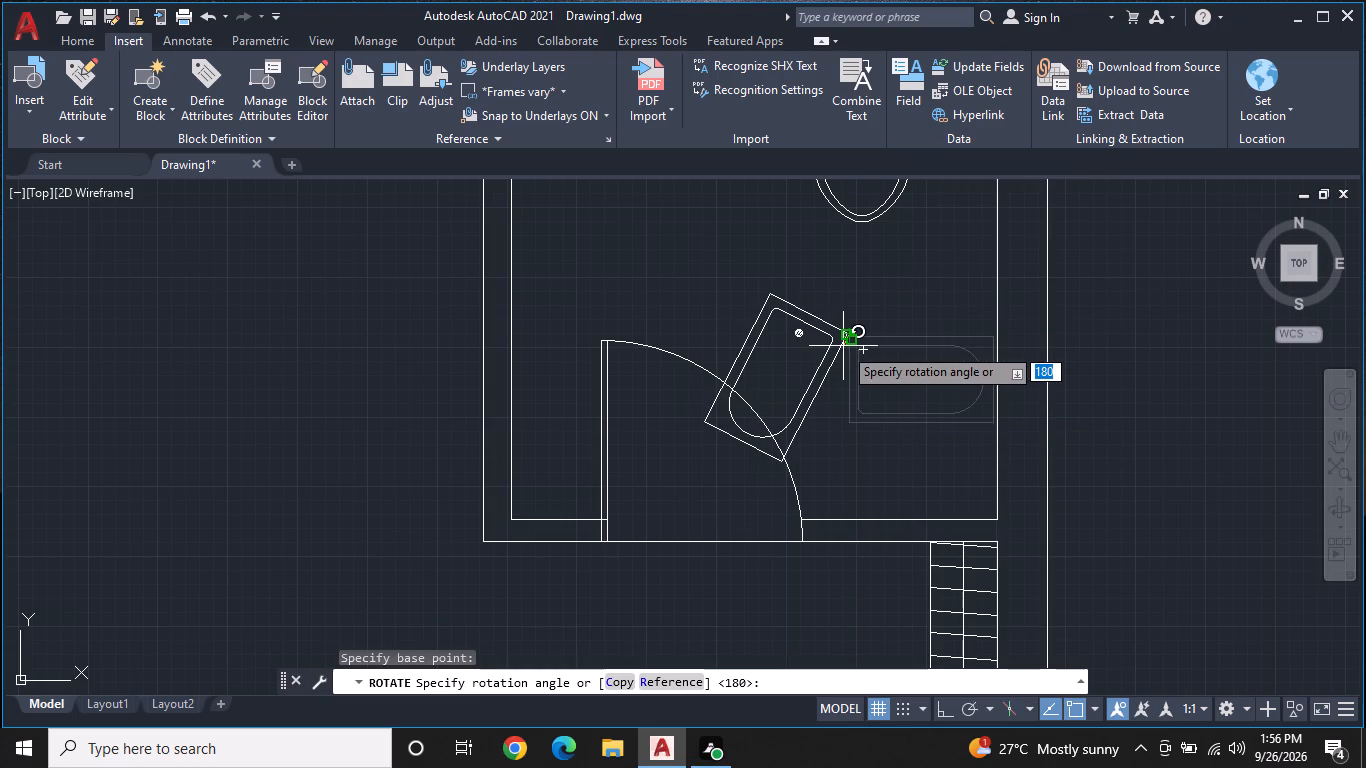
key(F8)
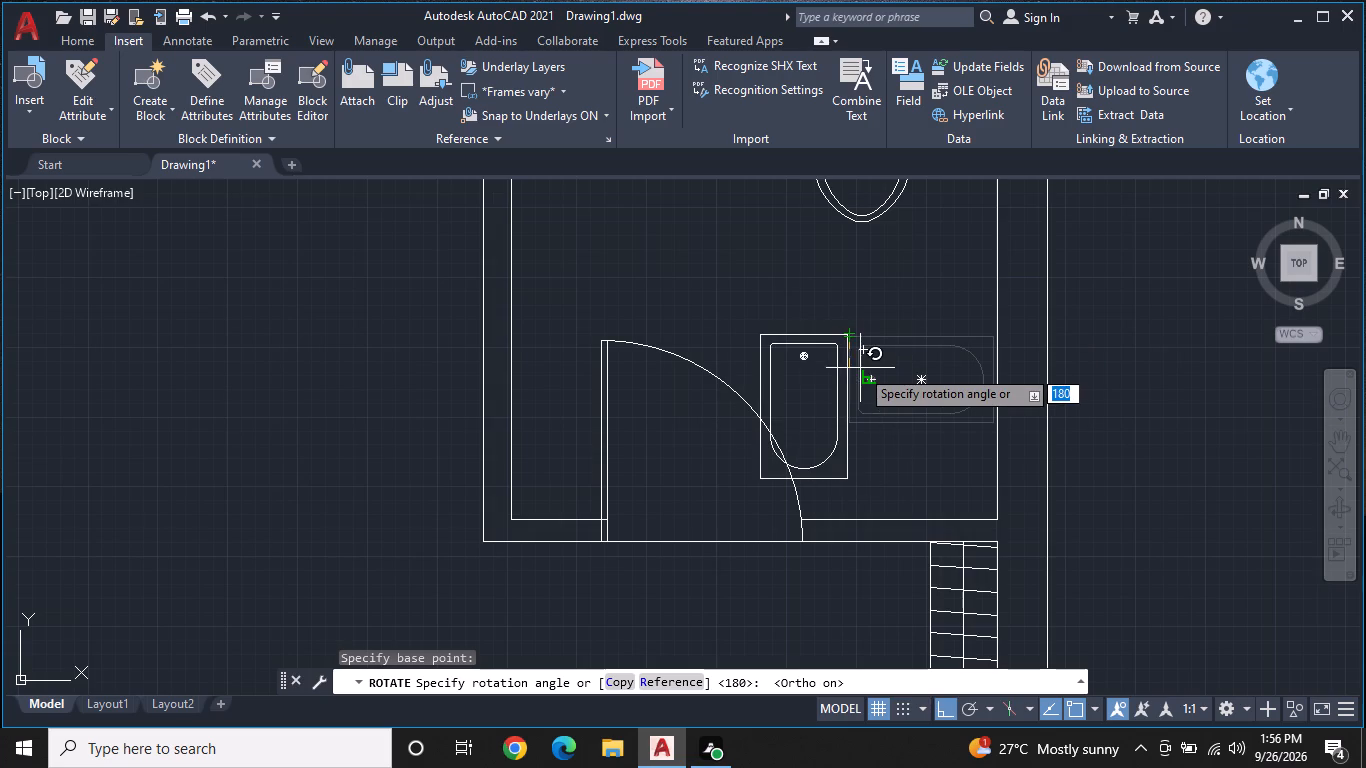
click(835, 424)
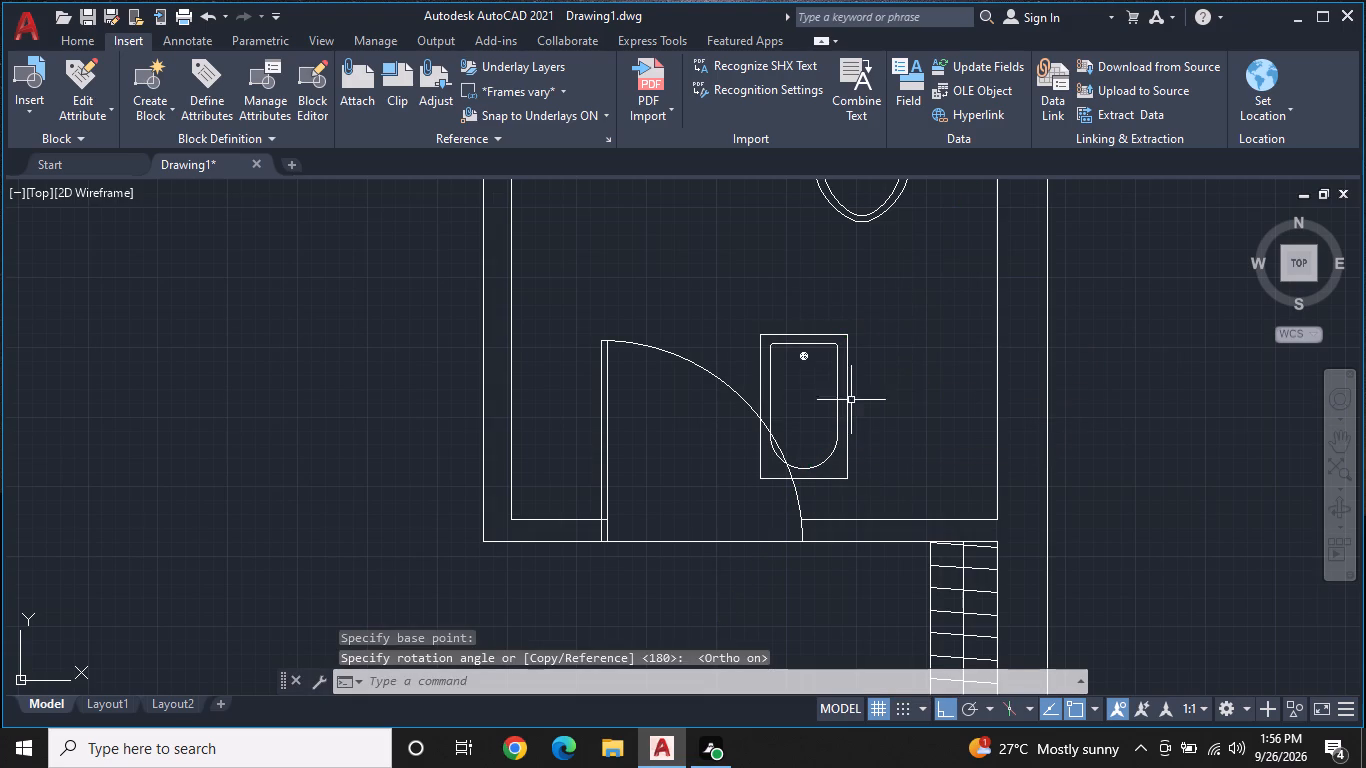
Move the rotated bath tub by its upper-right corner against the inner face of the right wall, clear of the door swing.
click(848, 364)
right_click(846, 365)
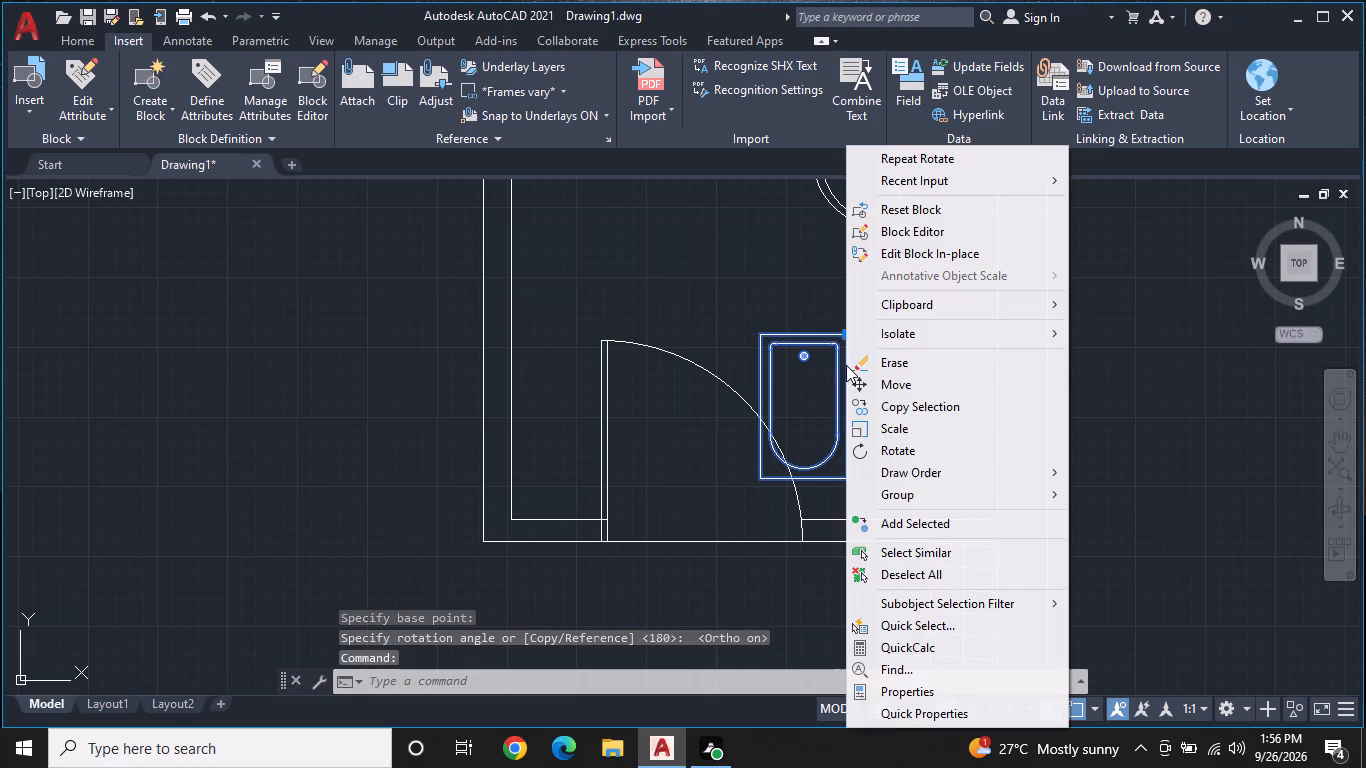
click(910, 376)
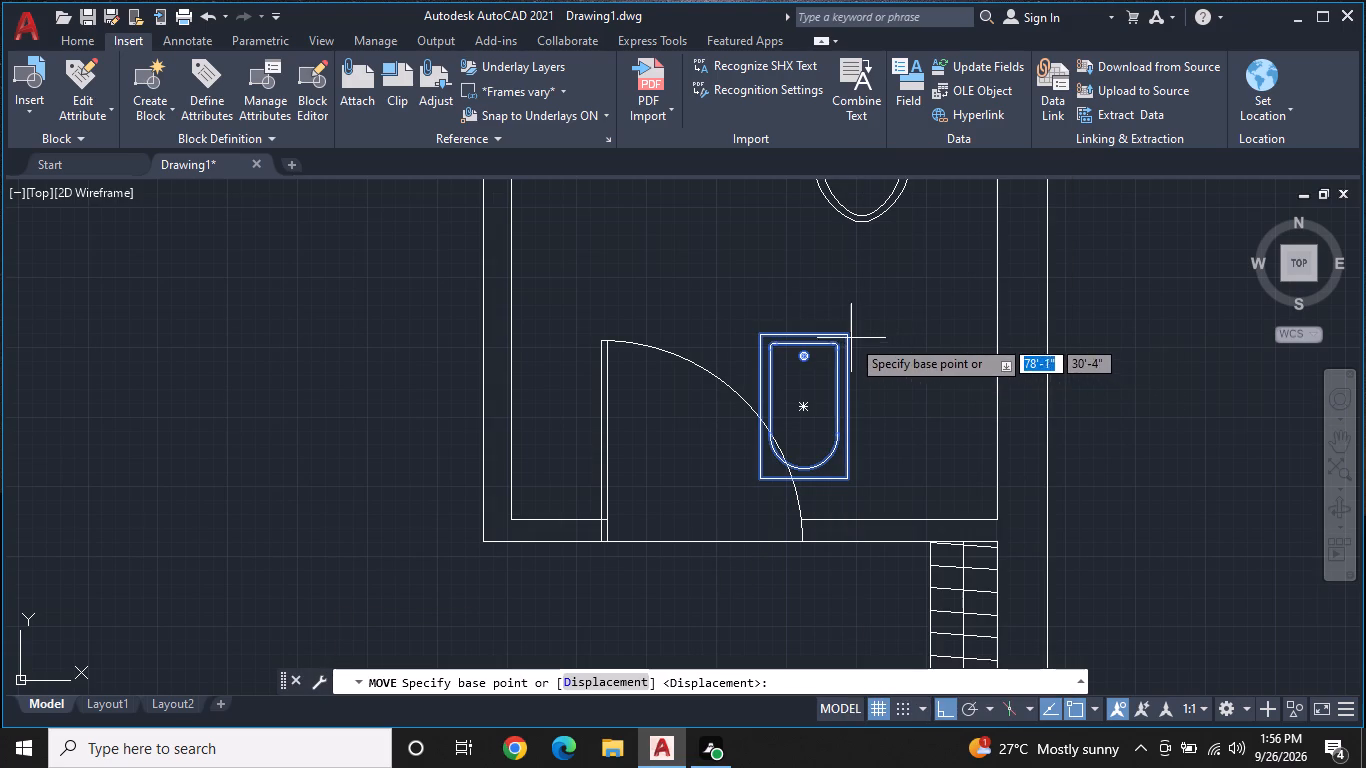
click(851, 338)
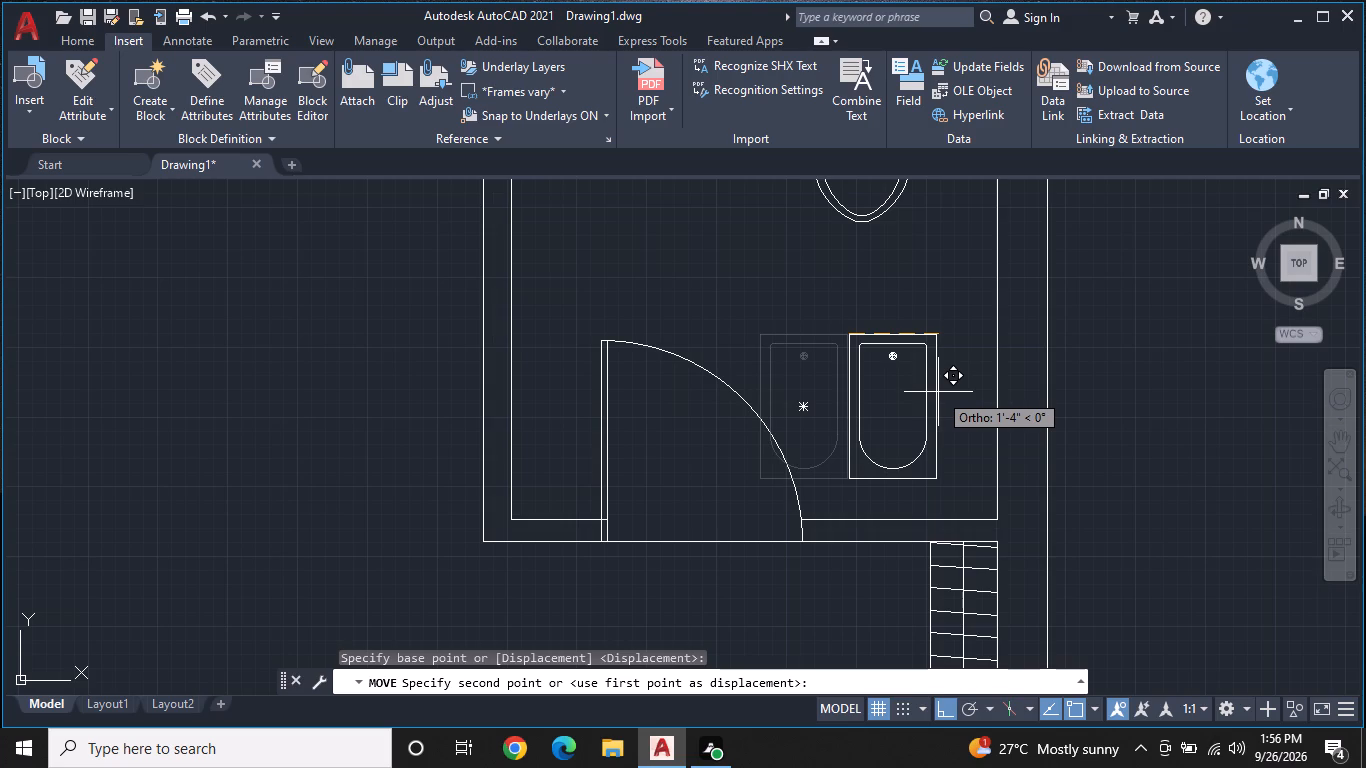
key(F8)
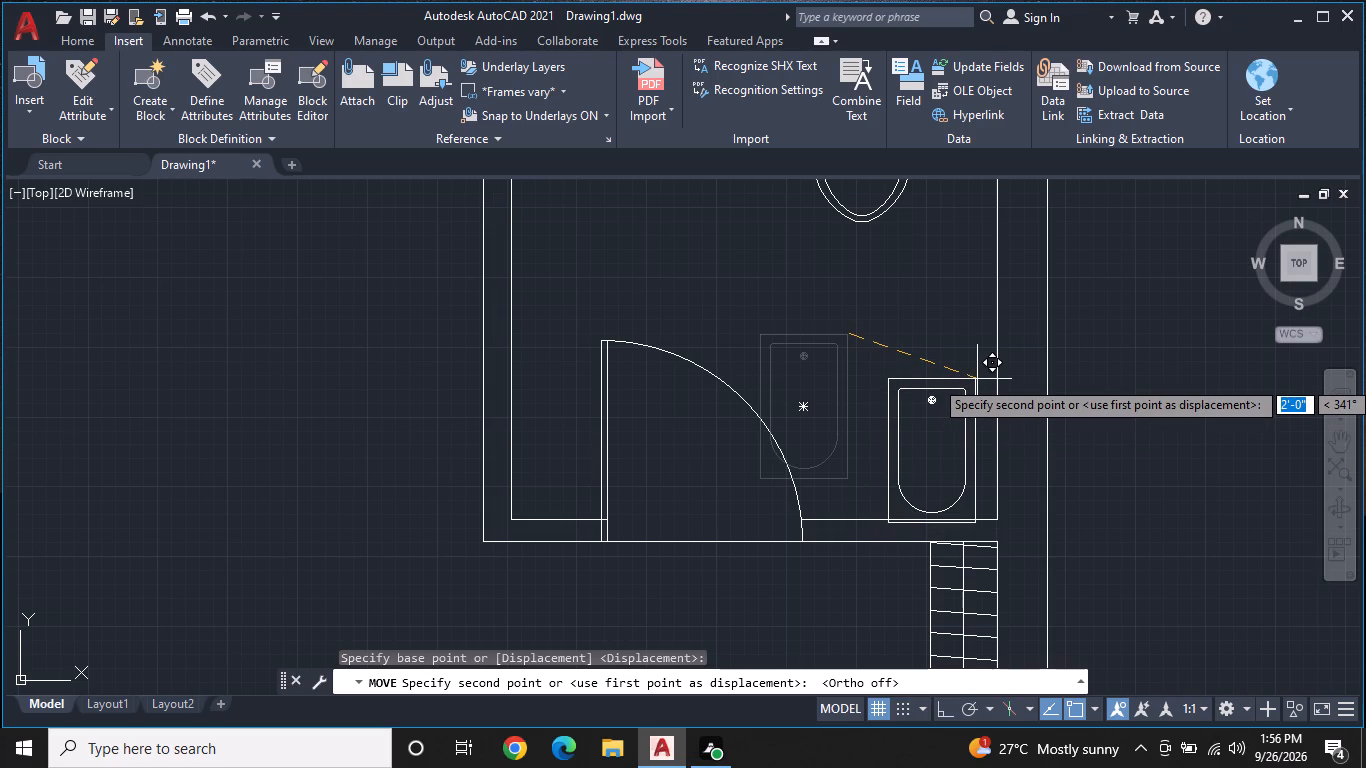
click(993, 349)
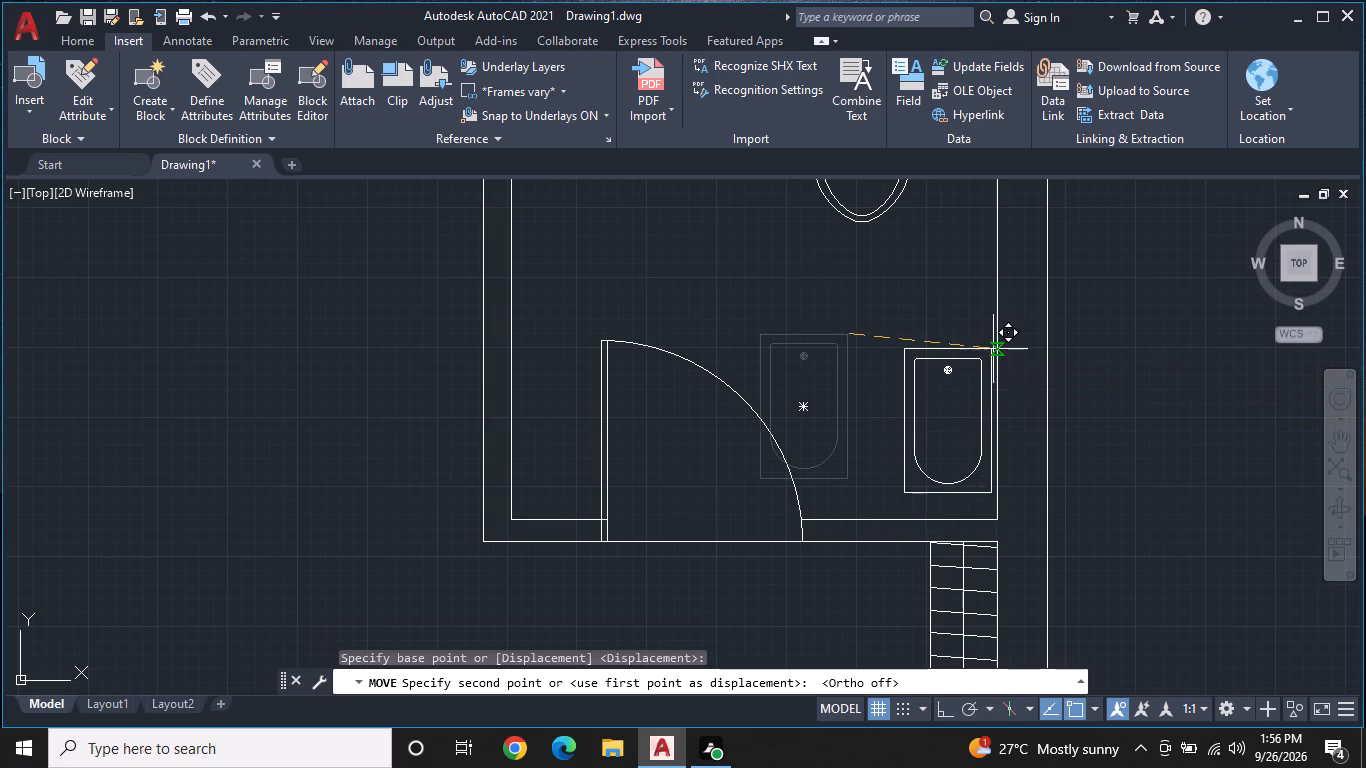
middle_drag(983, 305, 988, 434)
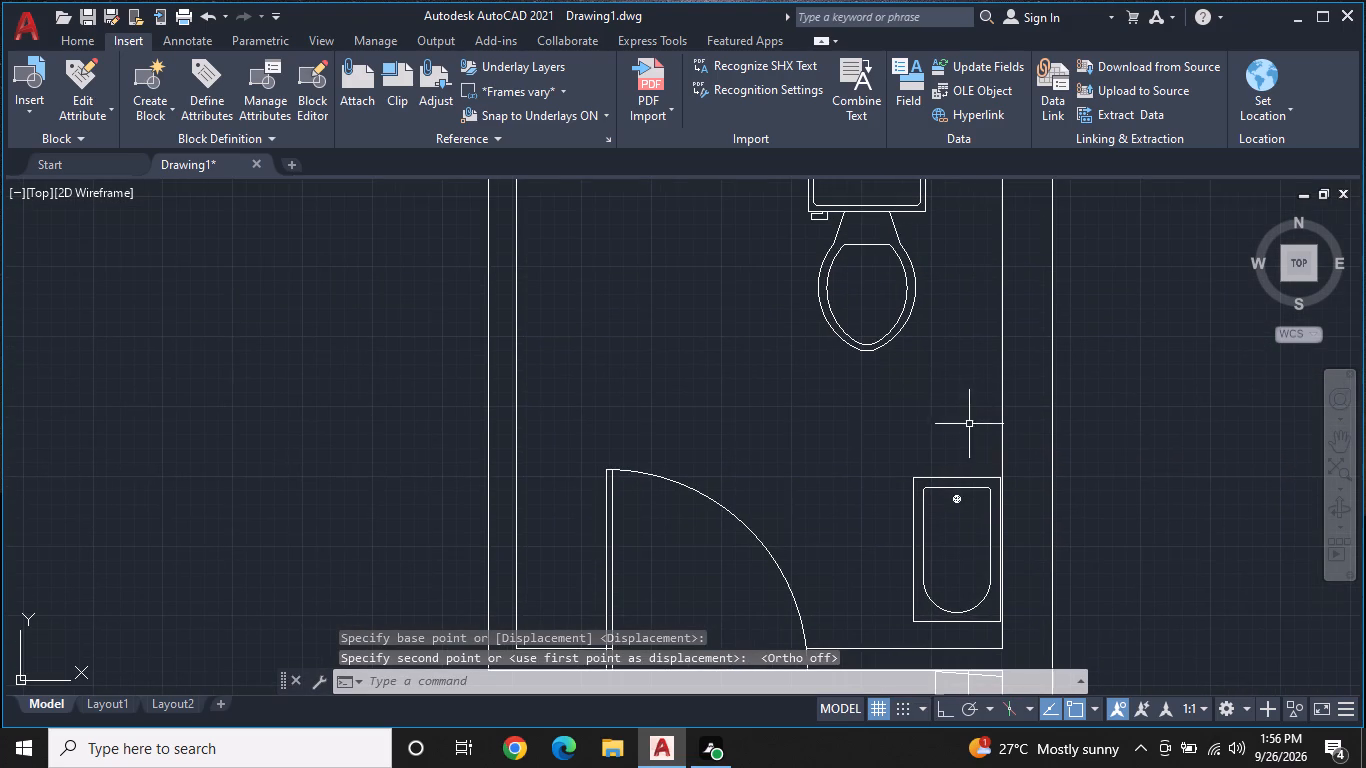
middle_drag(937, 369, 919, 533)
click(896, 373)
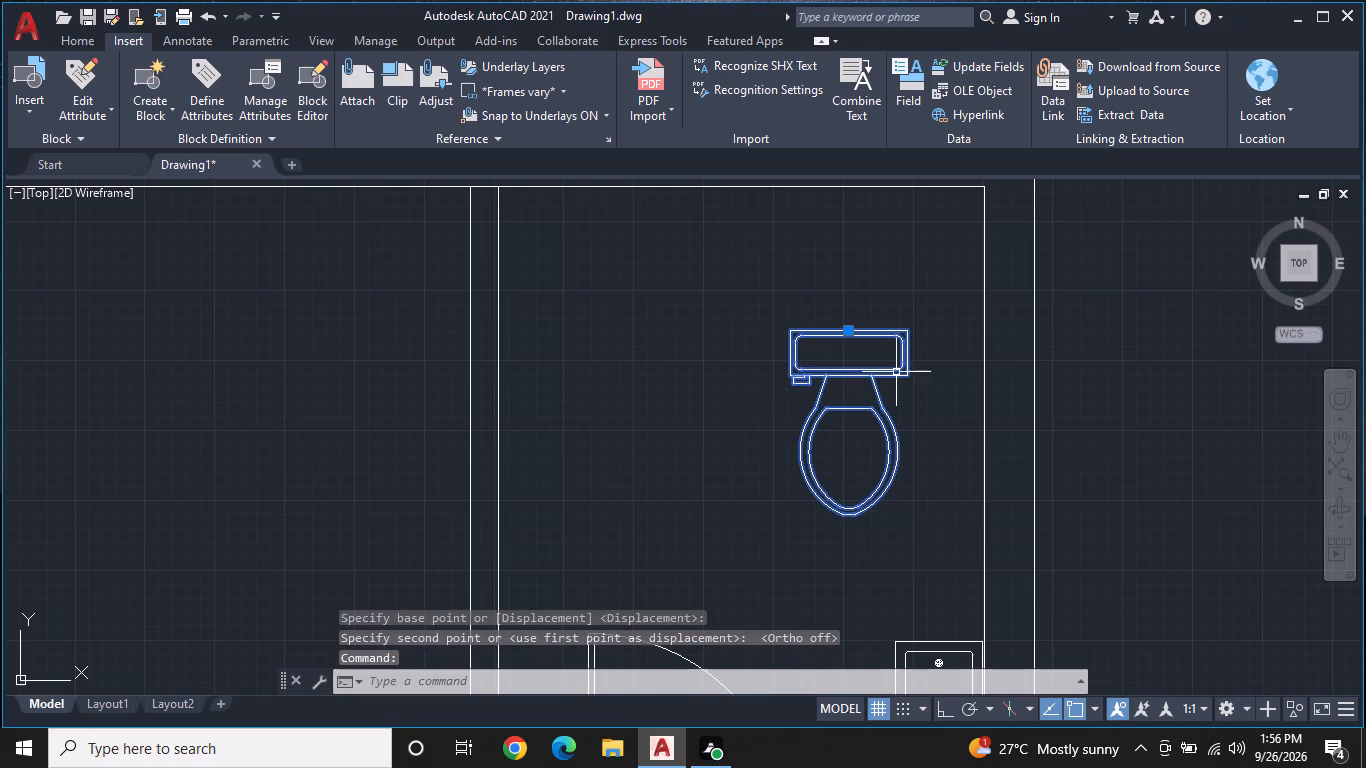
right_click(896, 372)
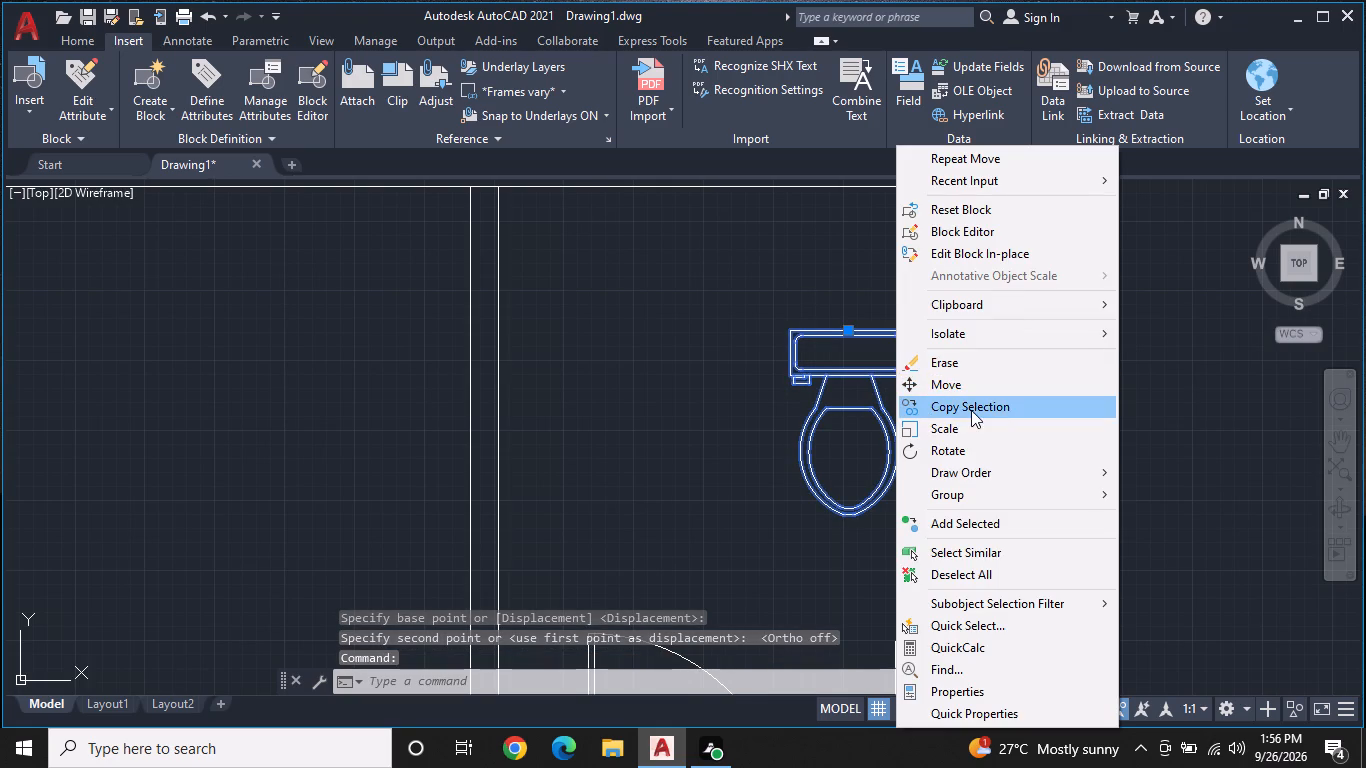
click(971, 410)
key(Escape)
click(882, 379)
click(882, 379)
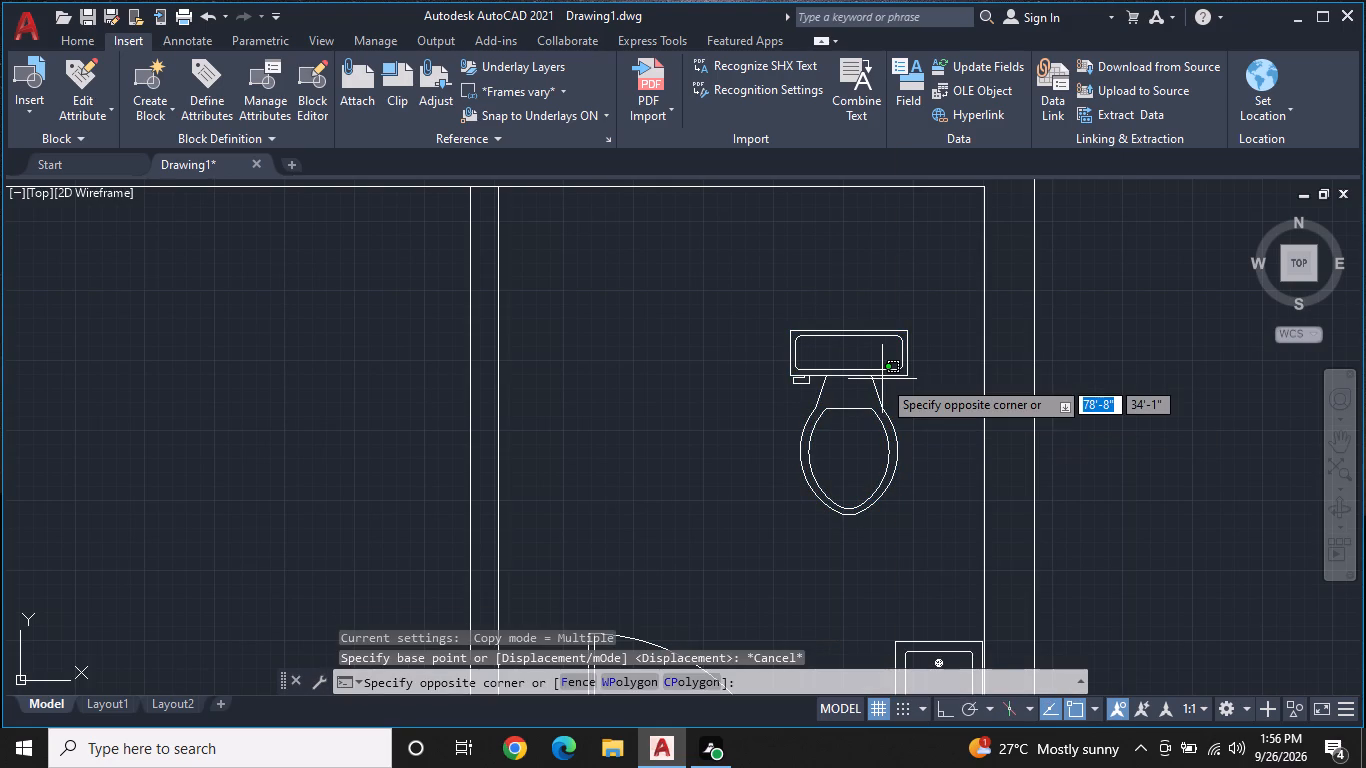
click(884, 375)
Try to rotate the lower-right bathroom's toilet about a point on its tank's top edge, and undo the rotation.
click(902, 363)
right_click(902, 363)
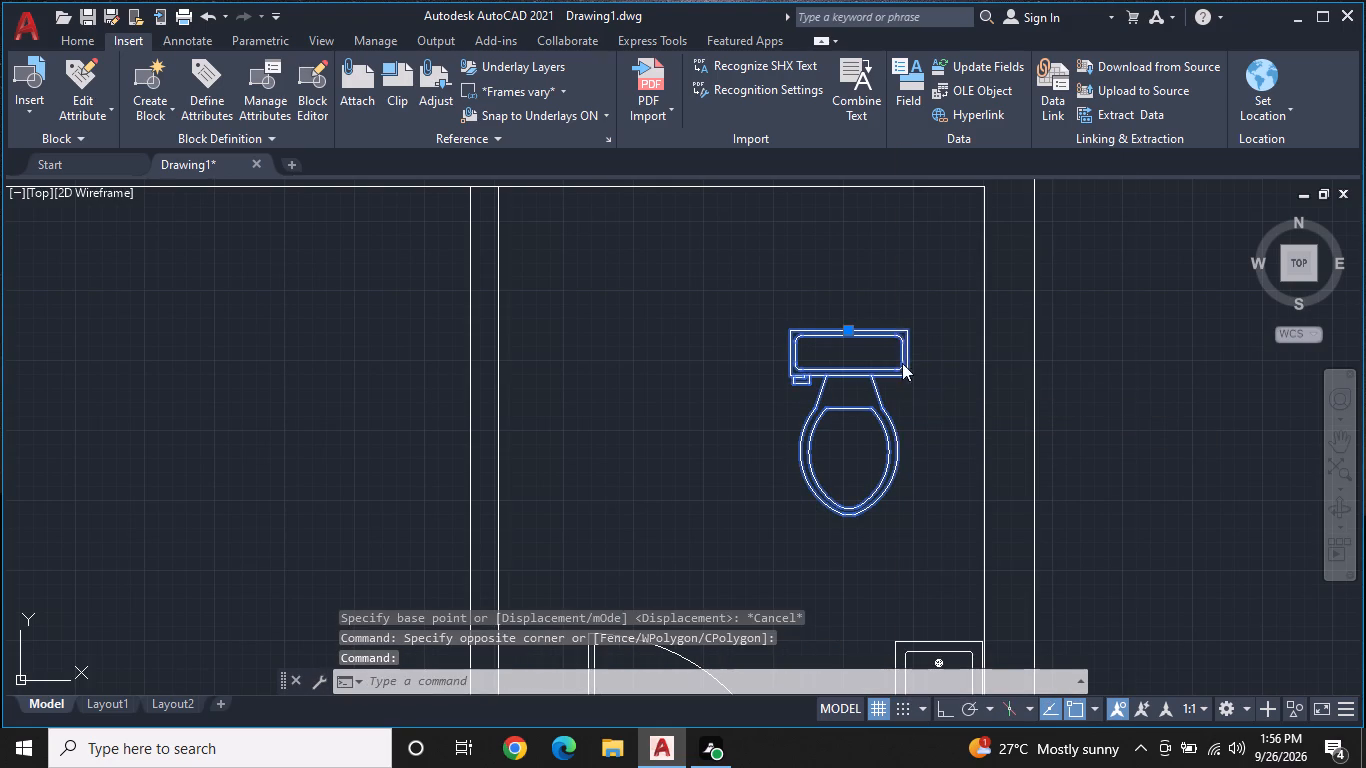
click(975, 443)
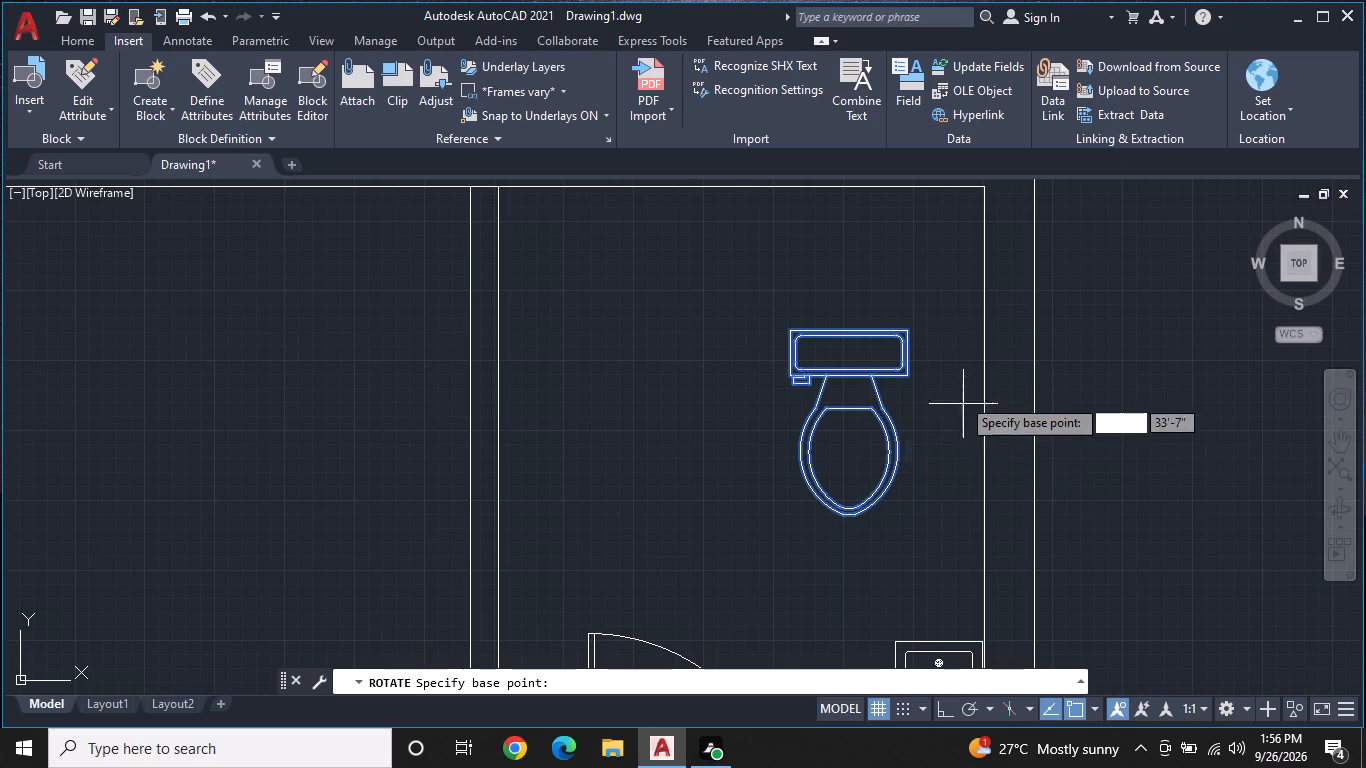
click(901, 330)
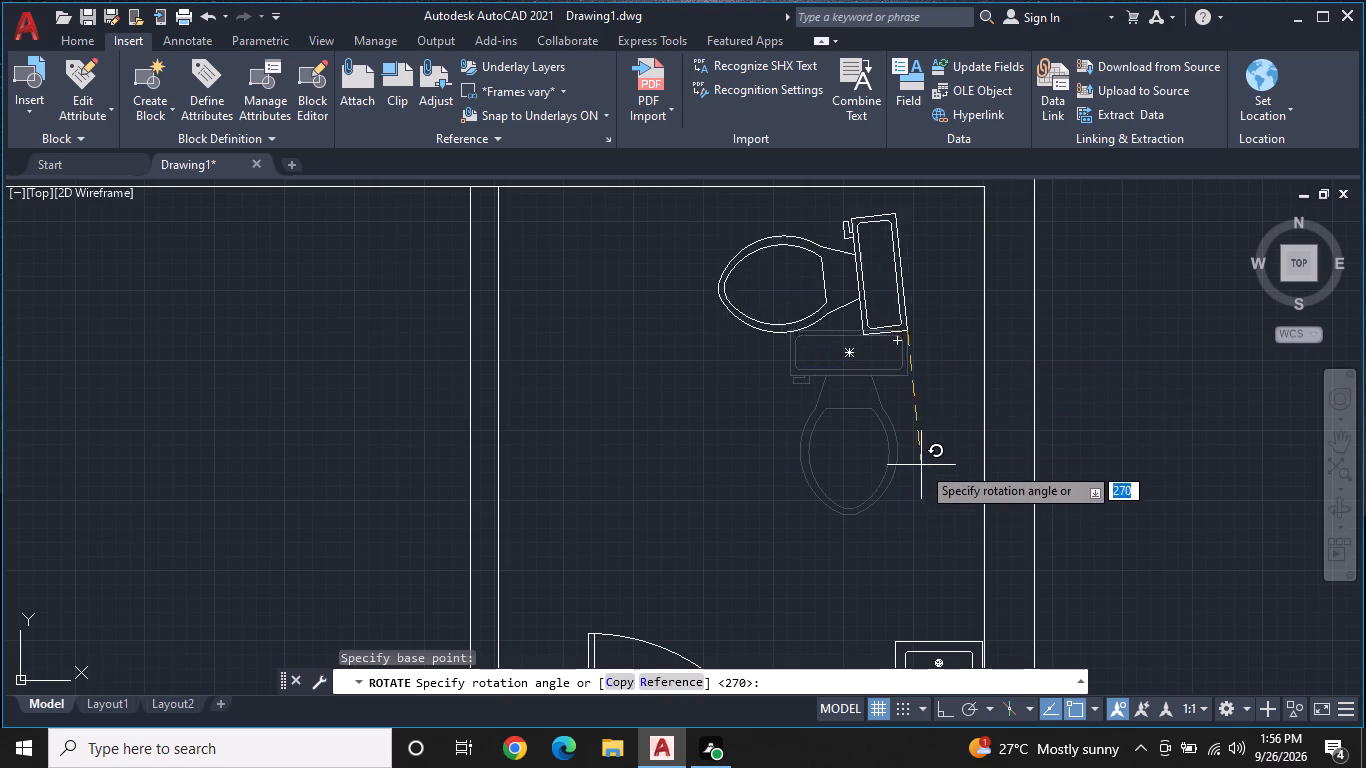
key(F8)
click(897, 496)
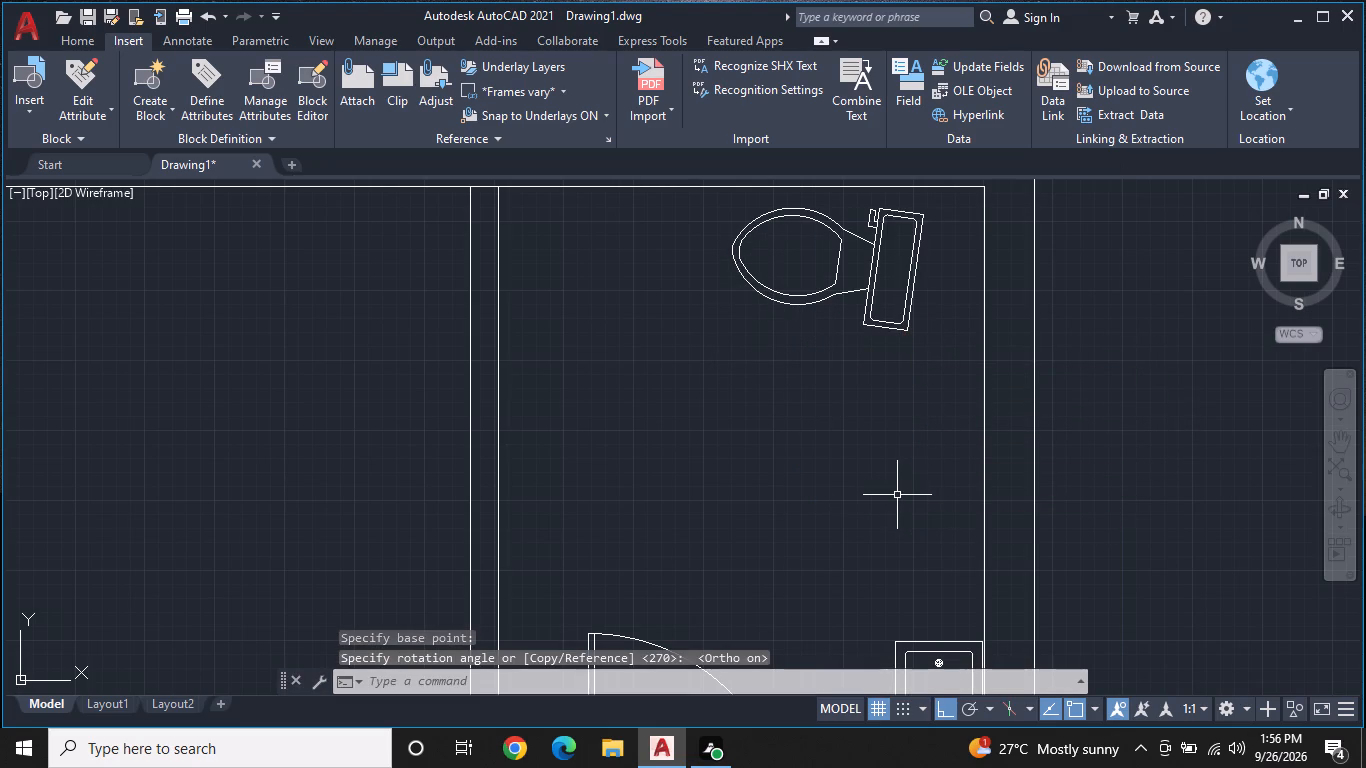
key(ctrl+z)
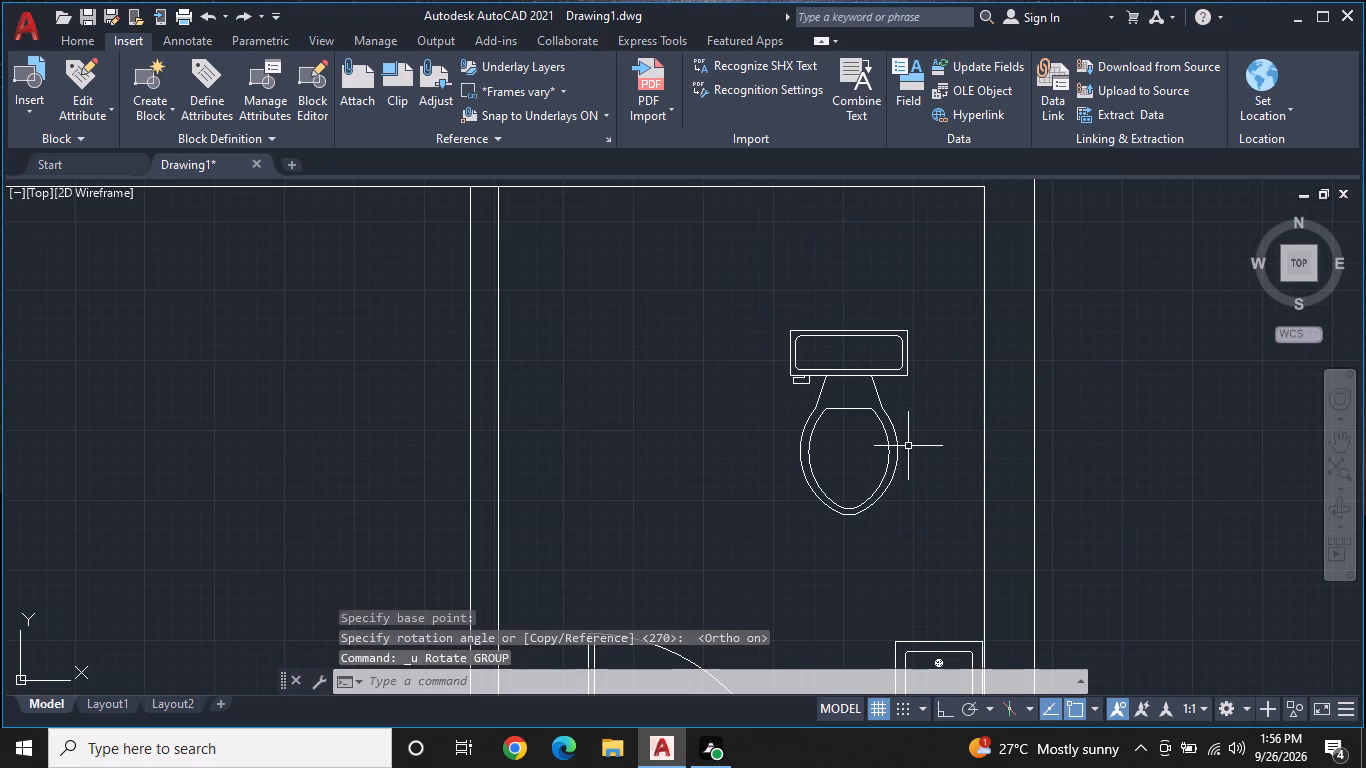
Rotate the lower-right bathroom's toilet 90° clockwise about its tank's upper-right corner so the tank faces the right wall.
click(895, 378)
right_click(895, 378)
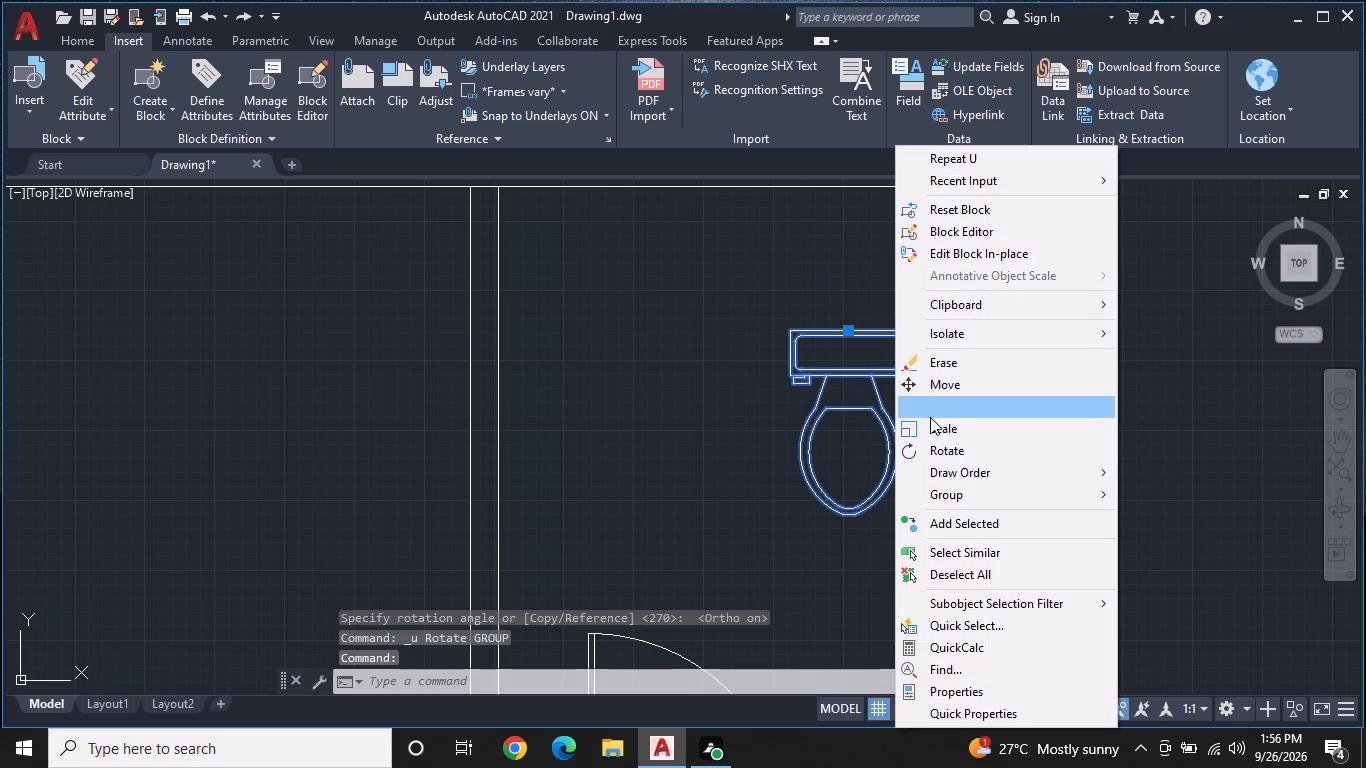
click(953, 448)
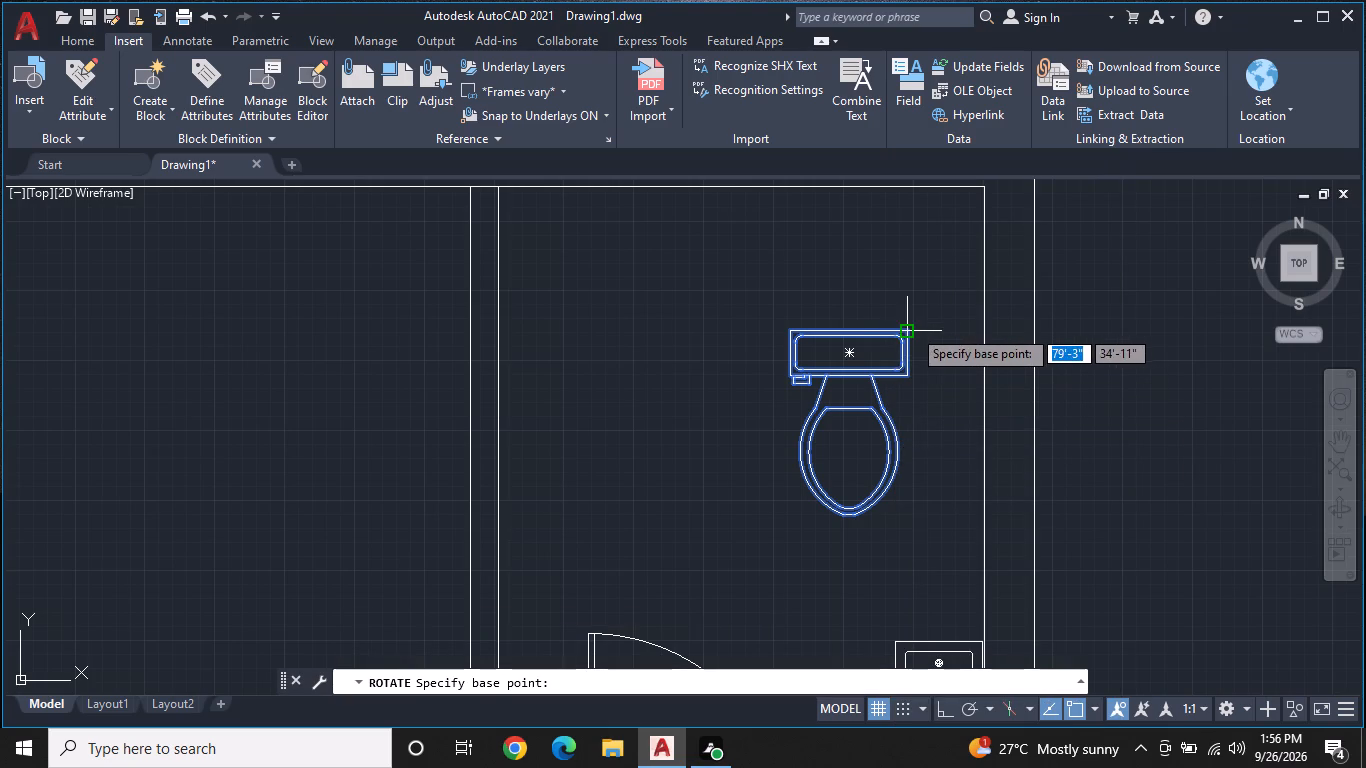
click(910, 330)
key(F8)
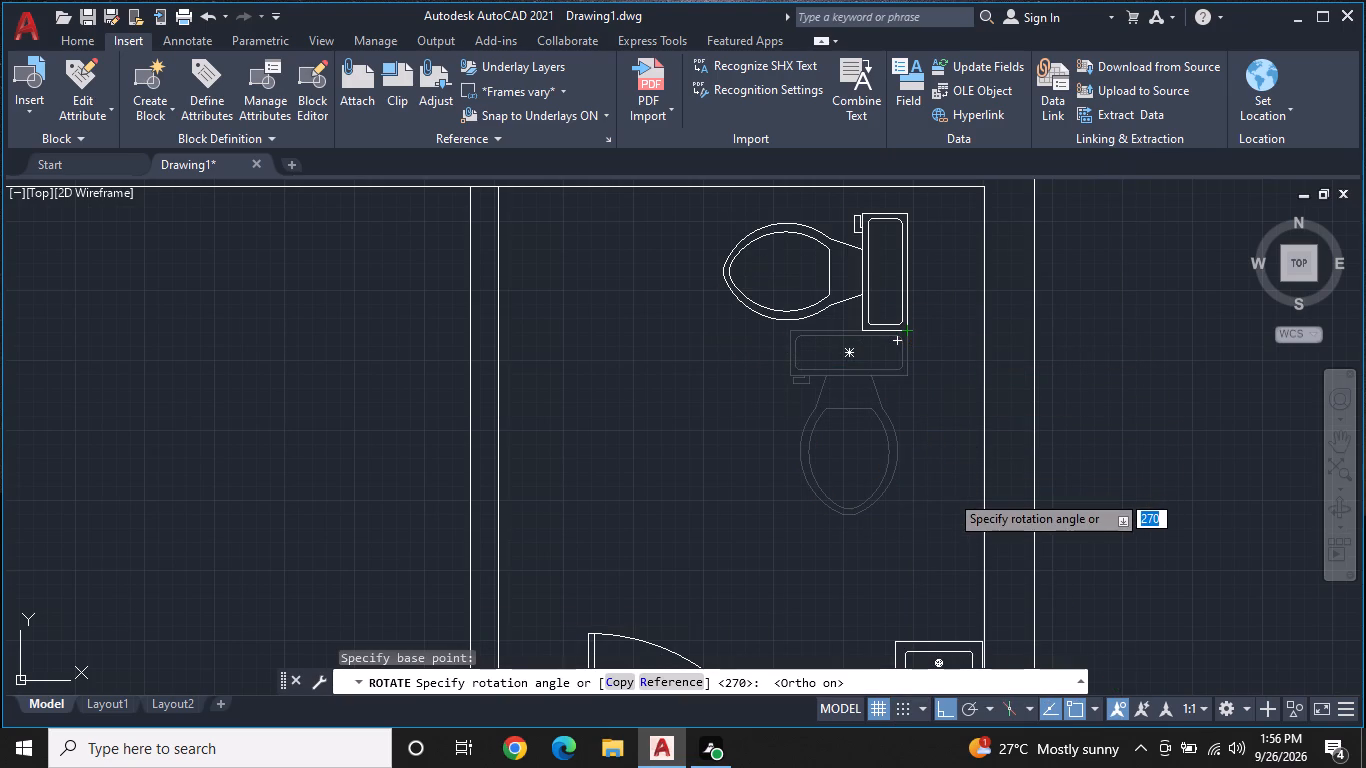
click(911, 521)
Move the toilet by its tank's back midpoint onto the right wall, just above the bath tub.
middle_drag(891, 402, 898, 455)
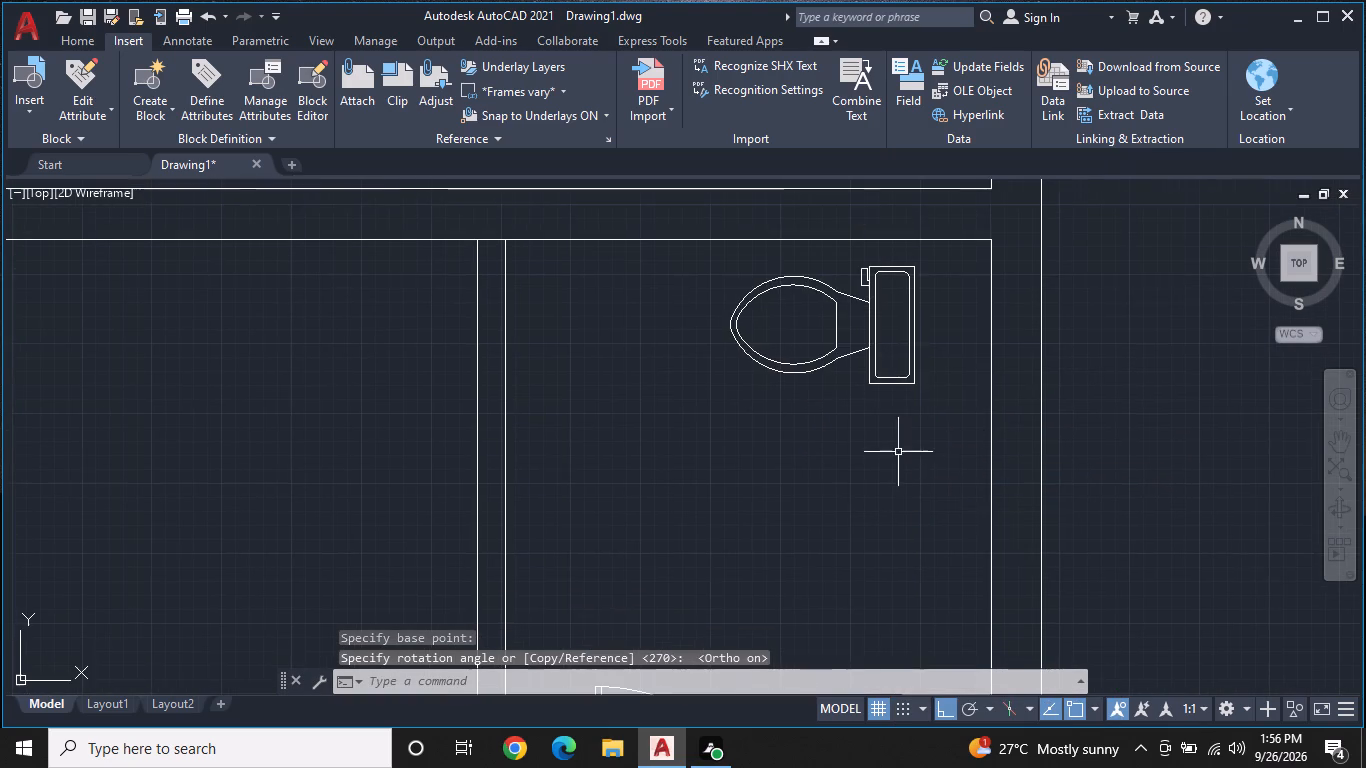
click(911, 354)
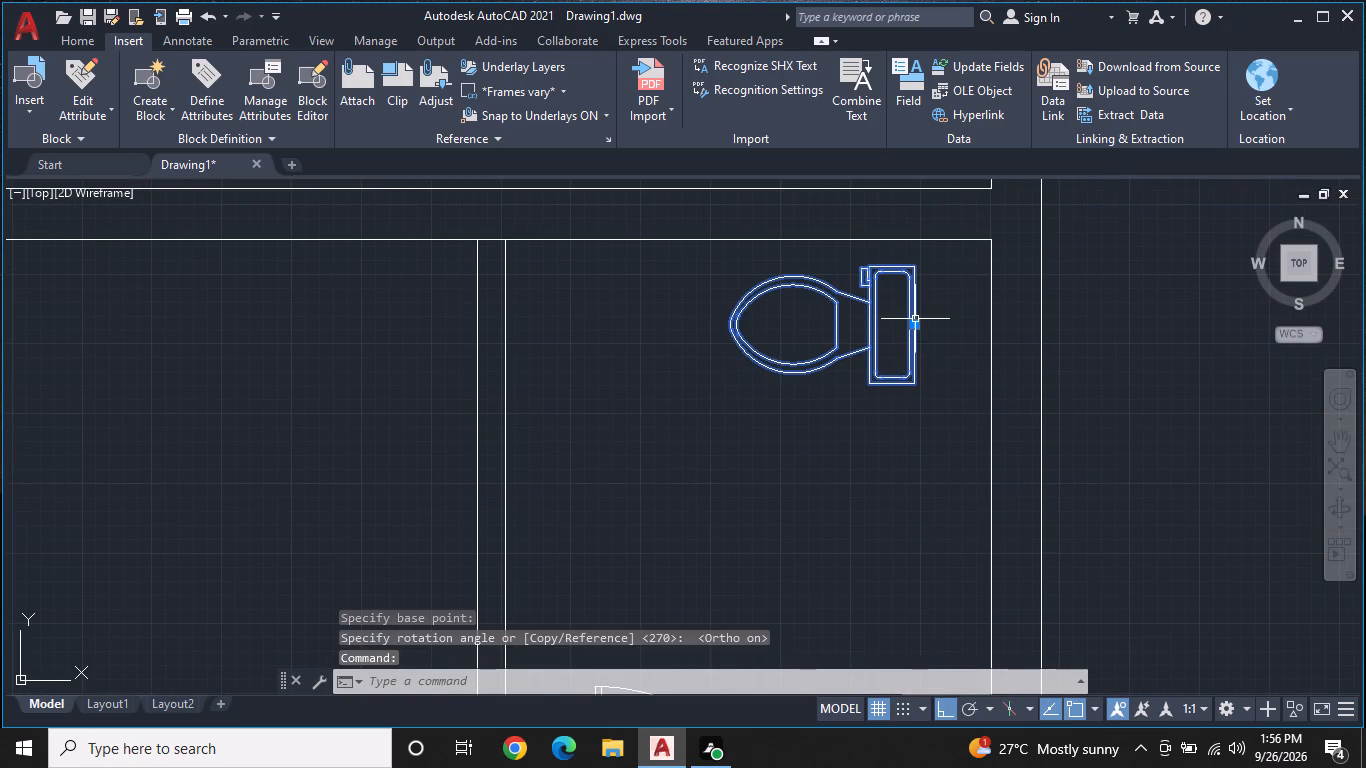
click(913, 321)
key(F8)
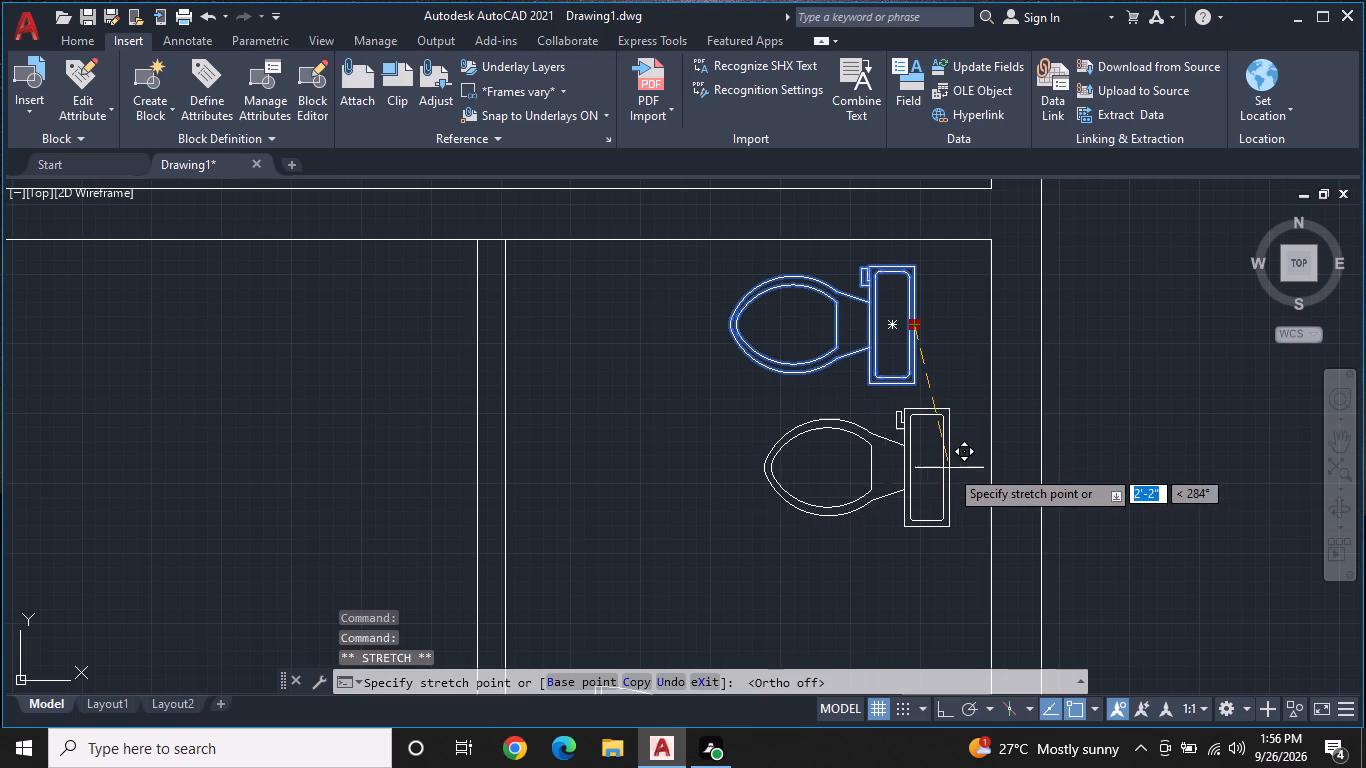
scroll(959, 483, down, 1)
middle_drag(959, 483, 947, 386)
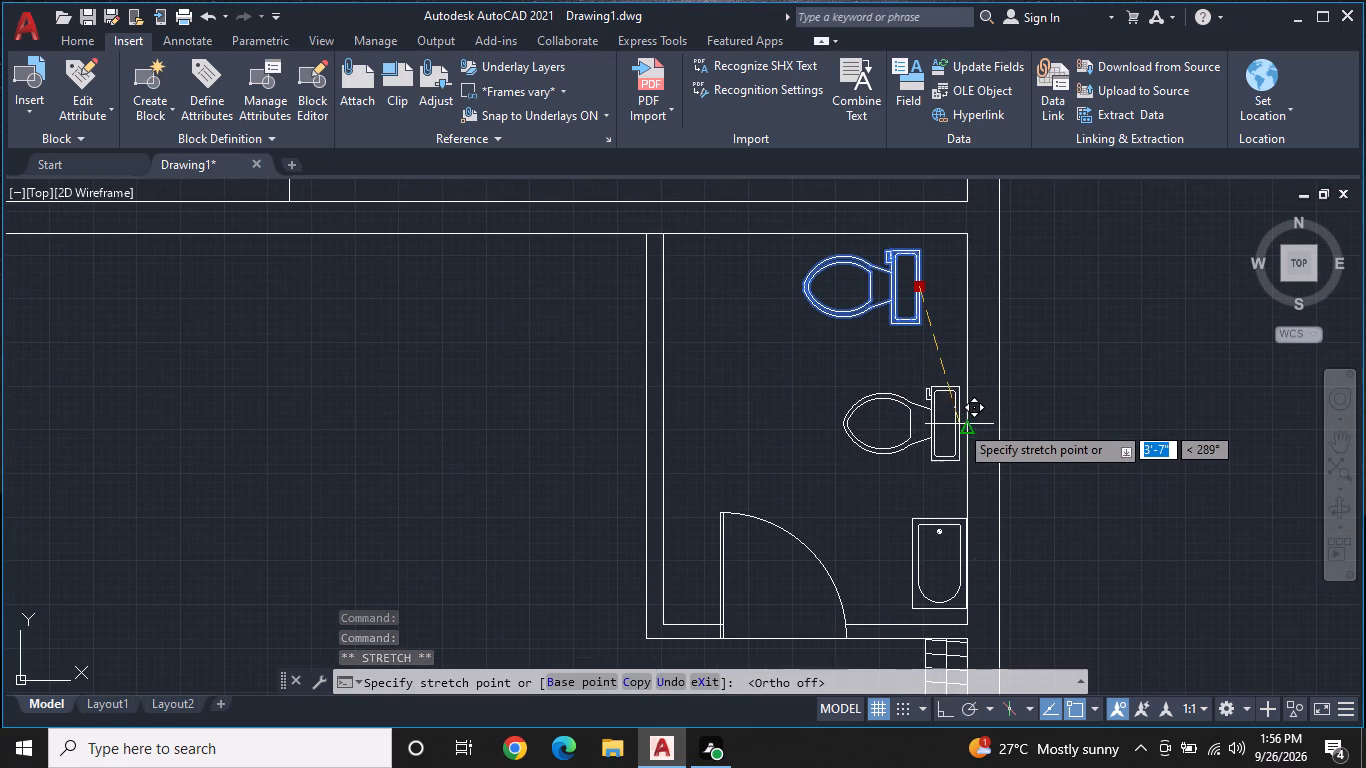
click(959, 413)
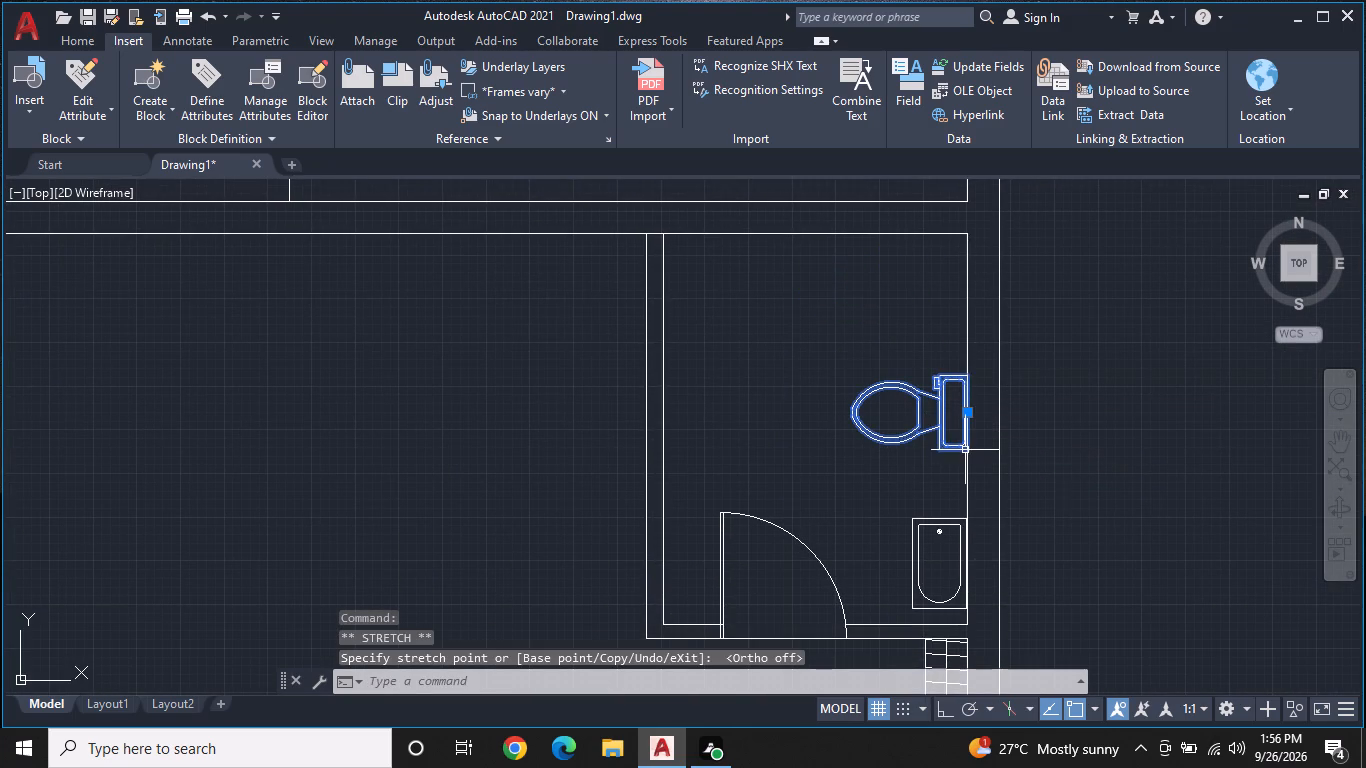
key(Escape)
Scale the middle-right bathroom's bath tub down from its upper-left corner until it clears the toilet and the lower wall.
scroll(976, 419, down, 2)
middle_drag(991, 359, 1003, 536)
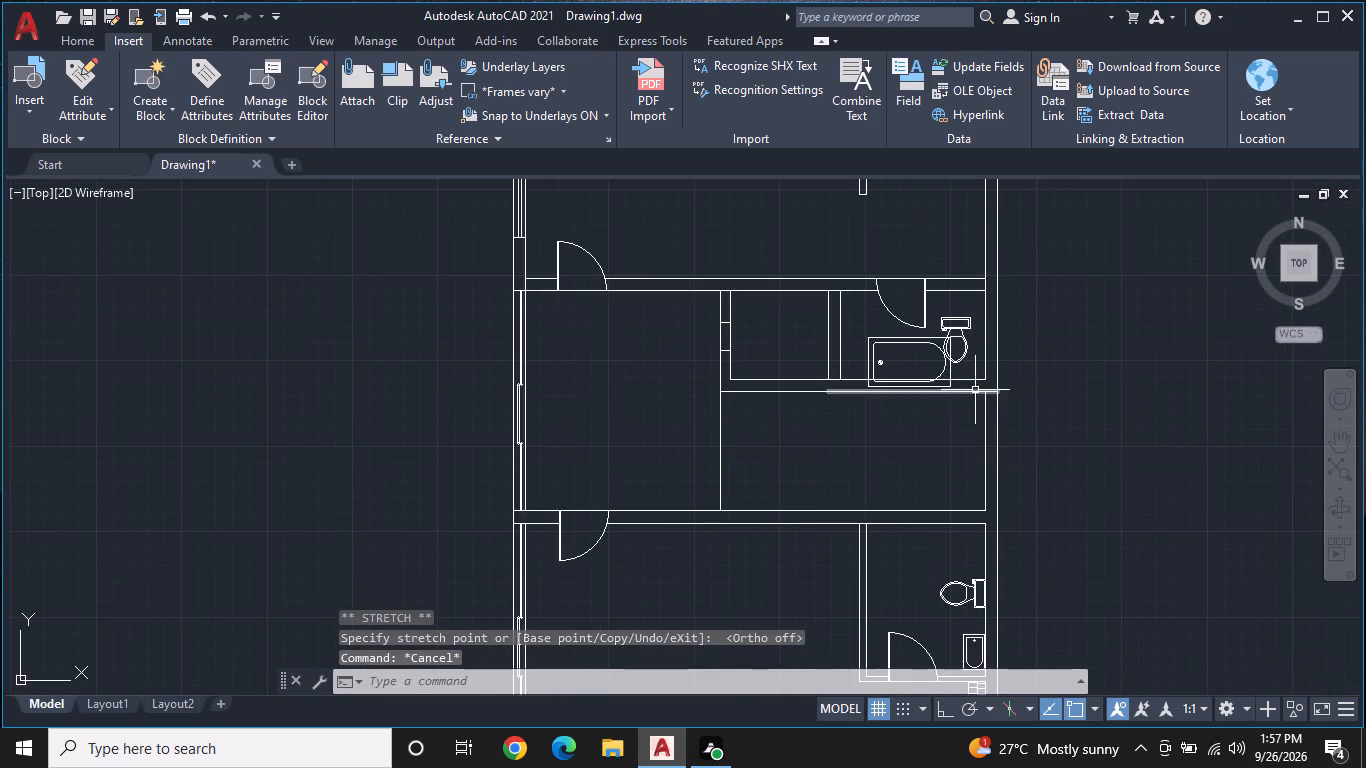
middle_drag(975, 390, 948, 478)
scroll(937, 467, up, 2)
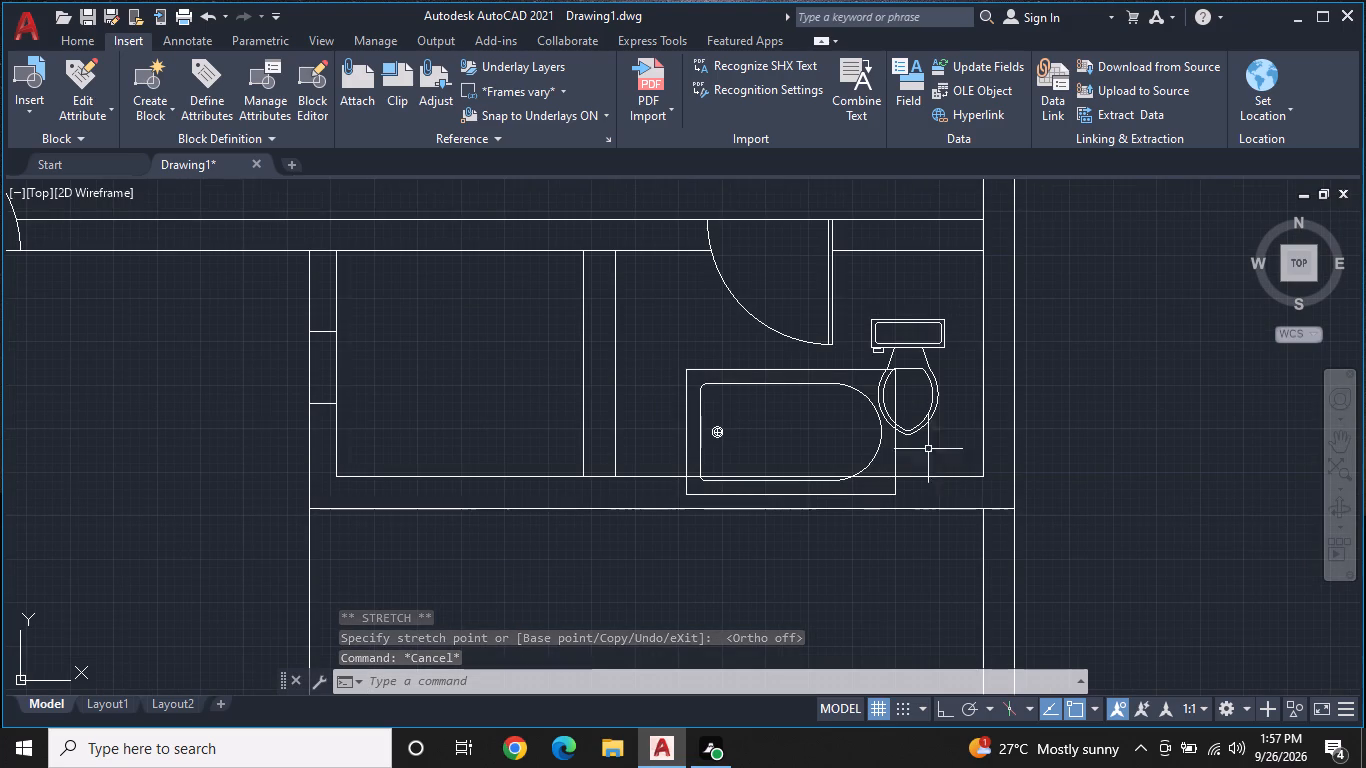
click(712, 435)
right_click(712, 435)
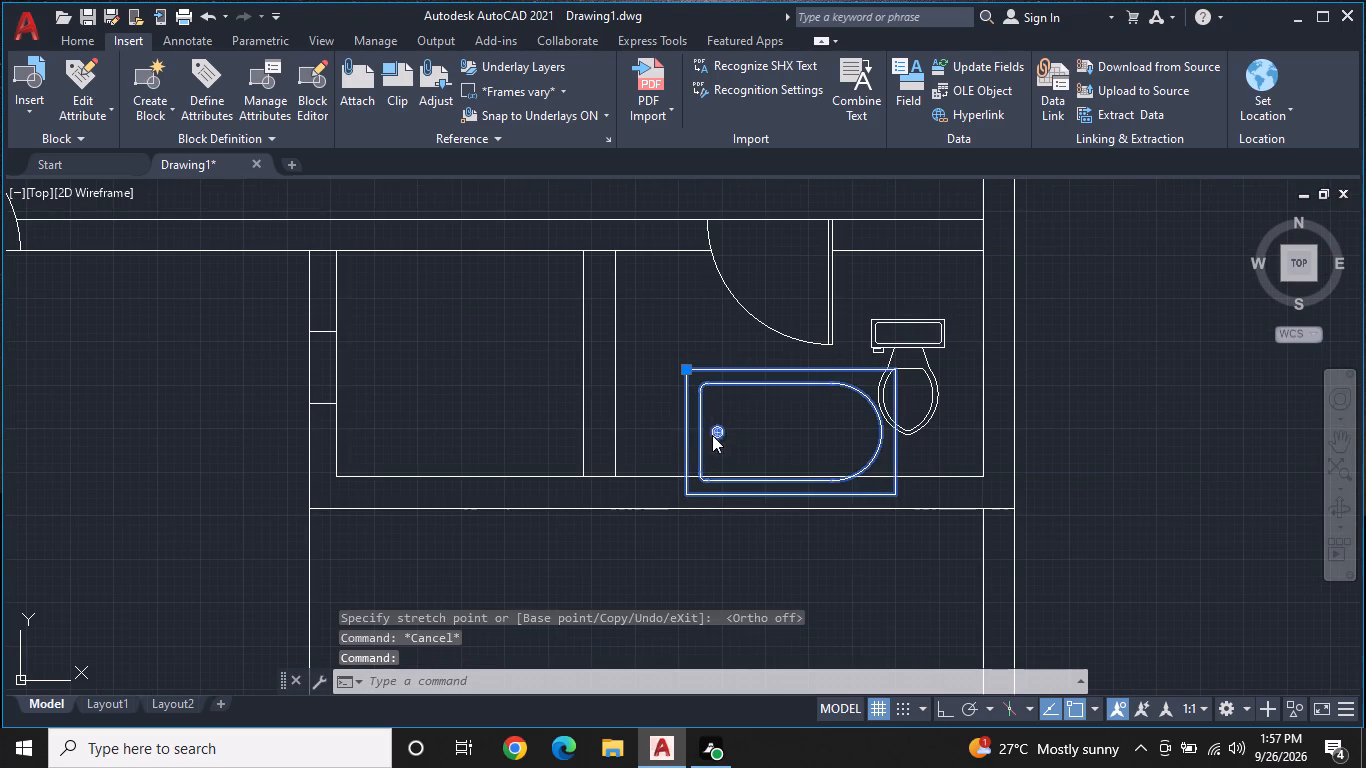
click(773, 428)
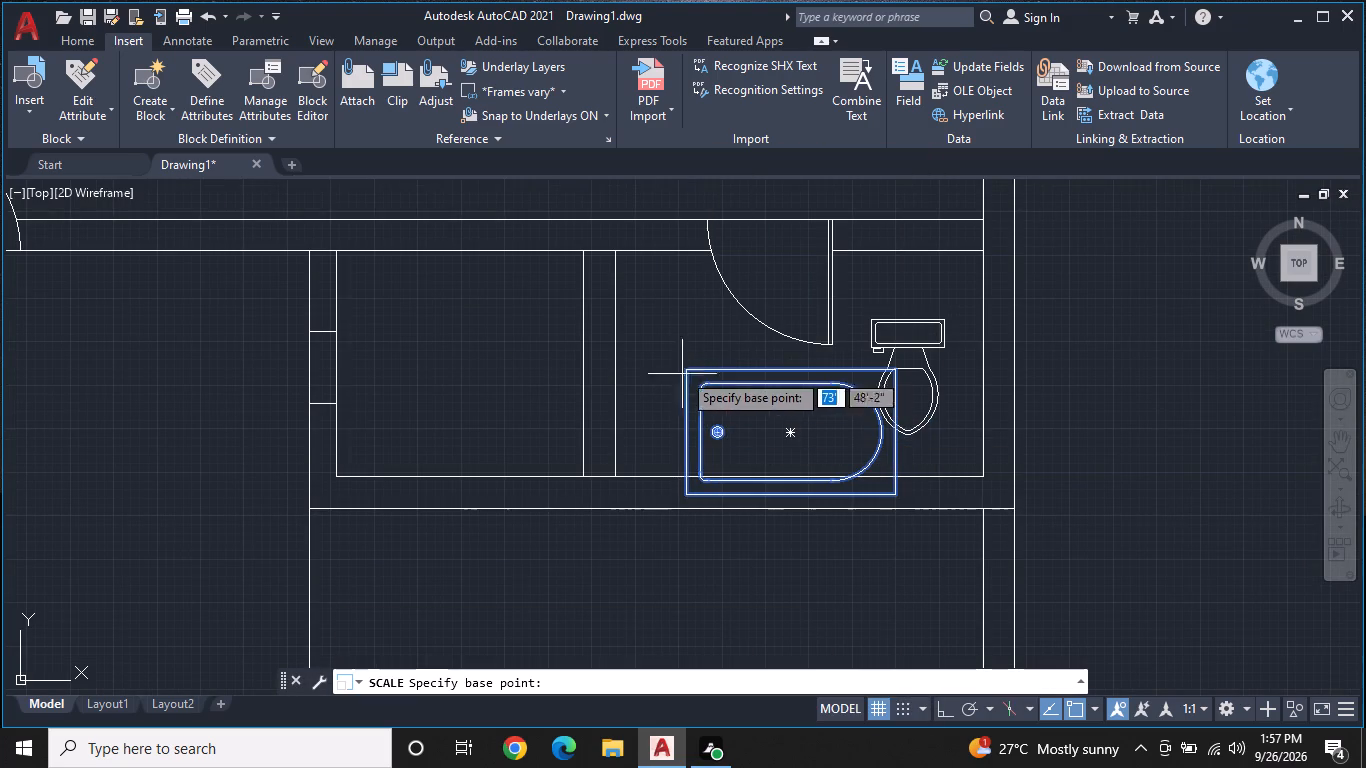
click(688, 369)
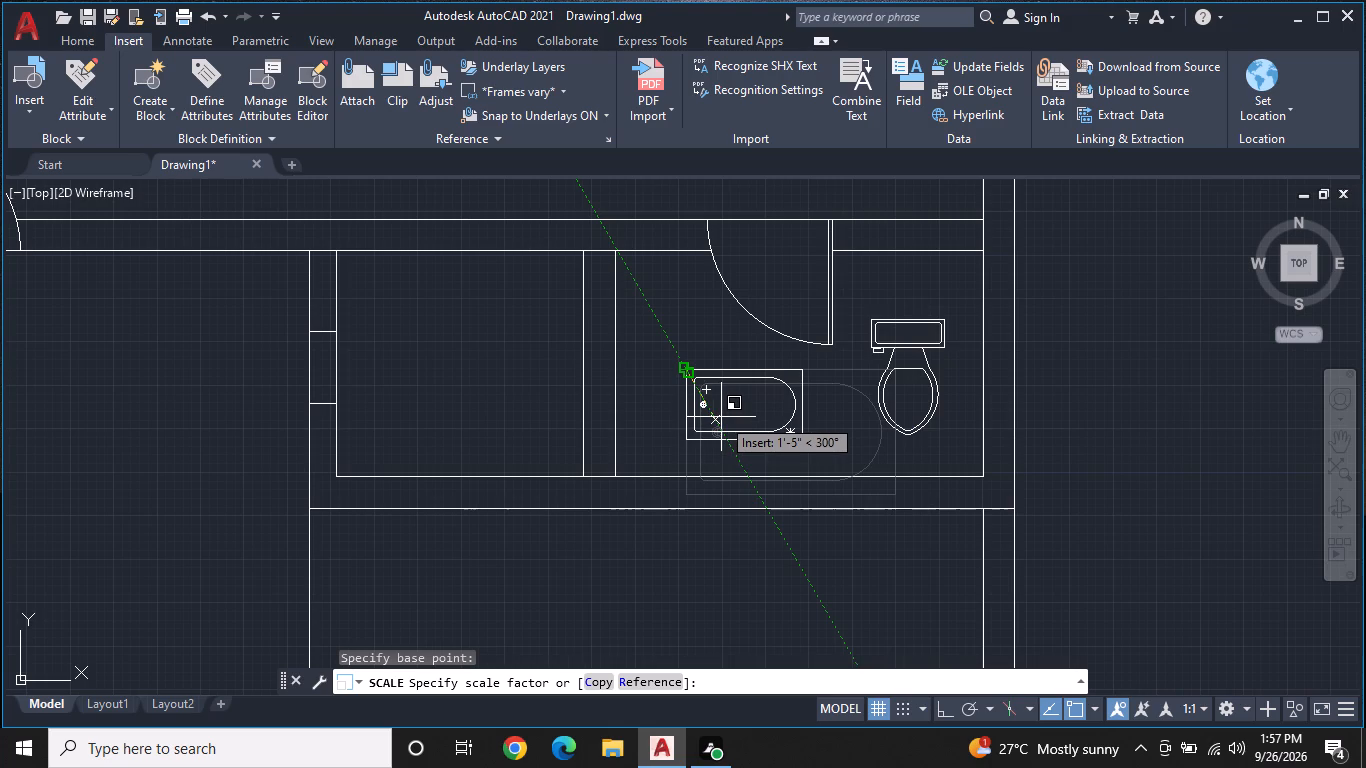
click(721, 417)
Move the middle-right bathroom's bath tub by its upper-left insertion point down and right, close to the lower wall beside the toilet.
click(702, 384)
click(700, 374)
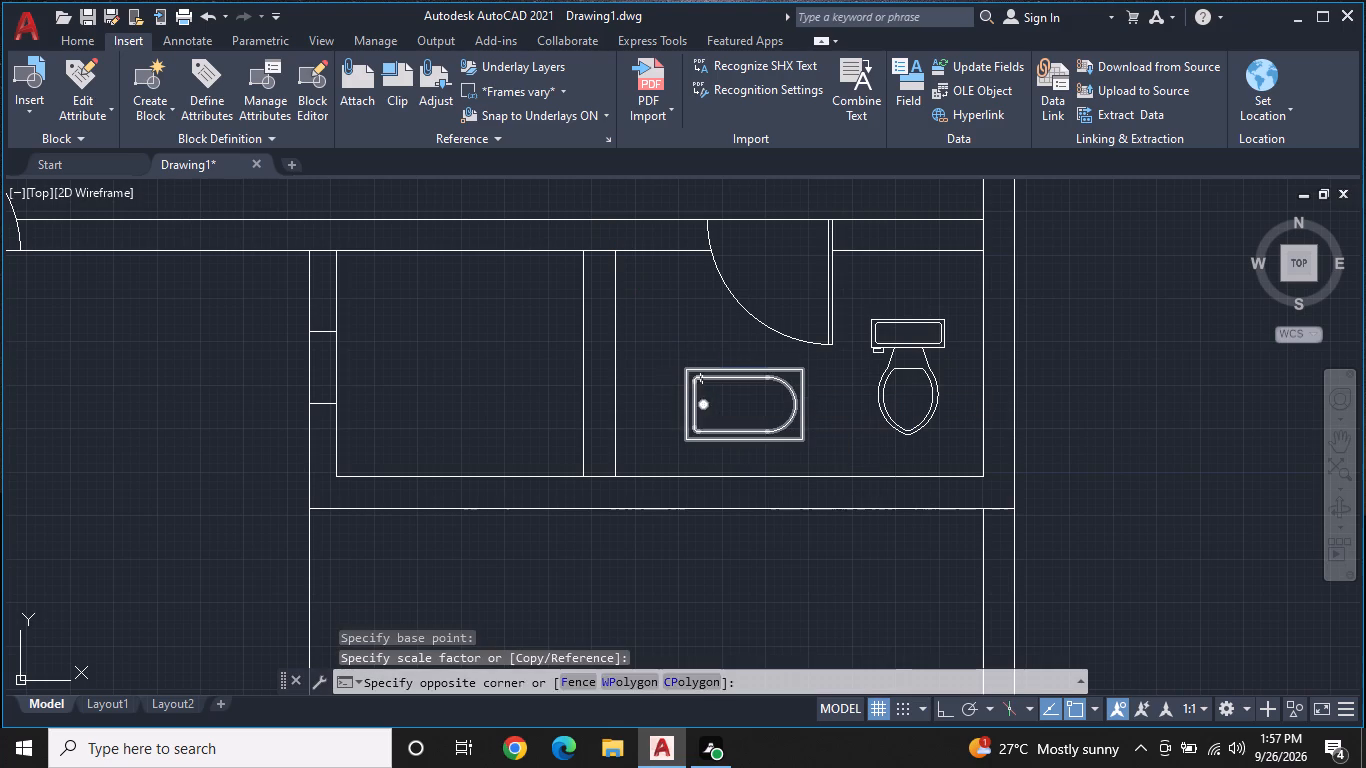
click(691, 369)
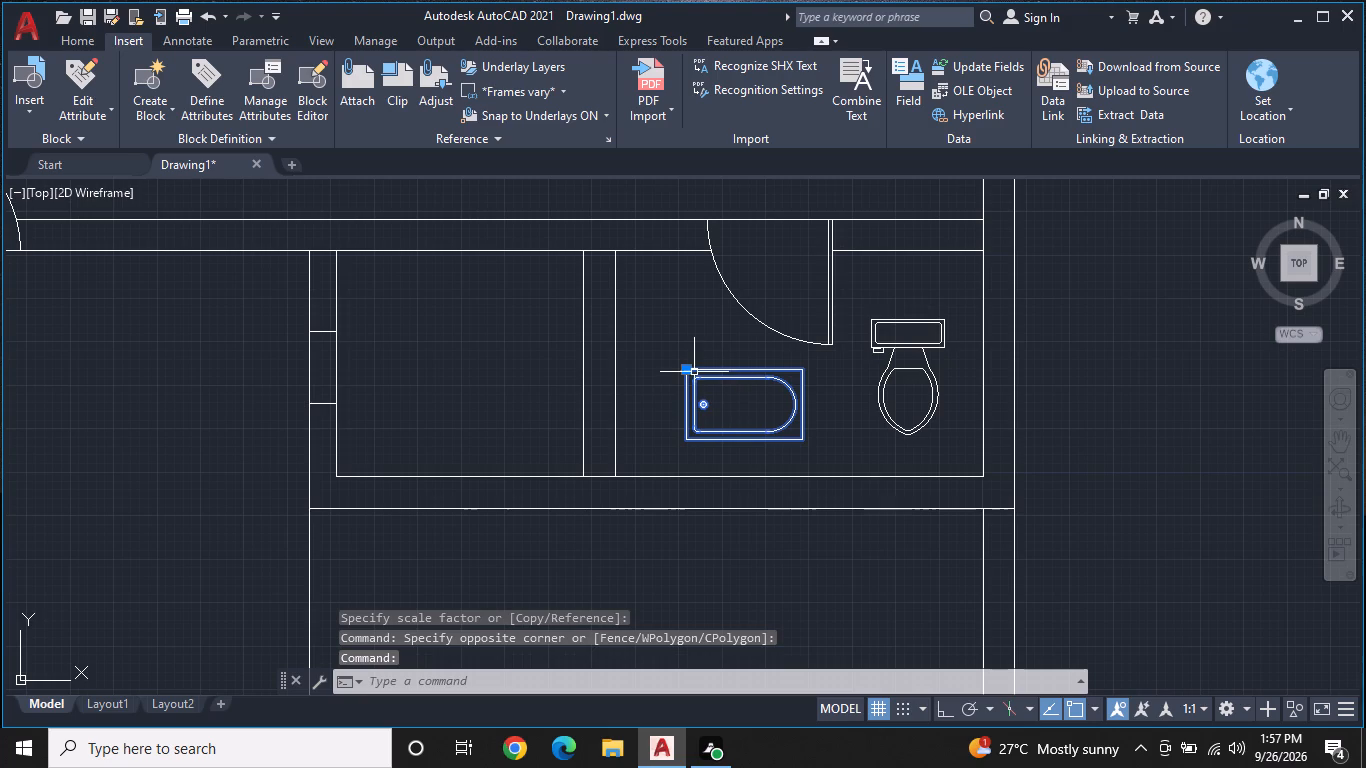
click(684, 372)
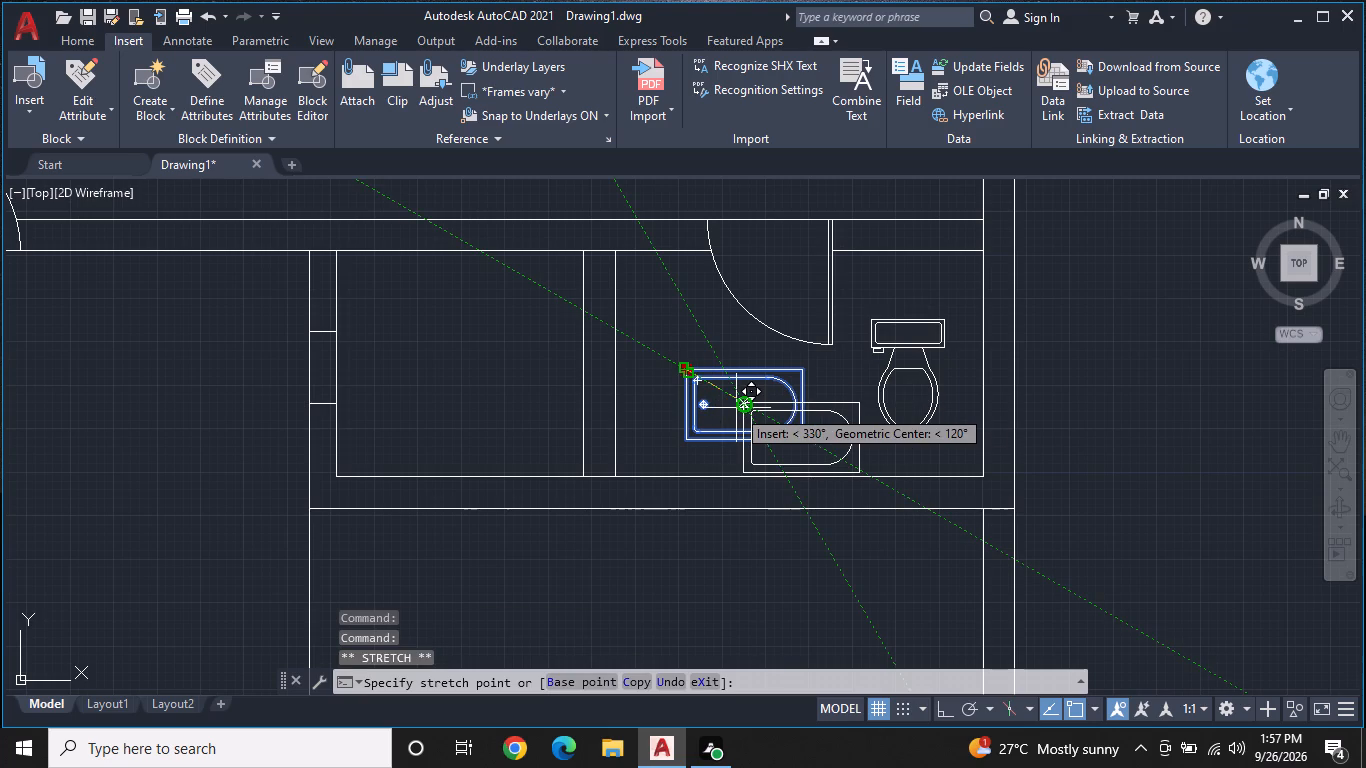
click(736, 407)
key(Escape)
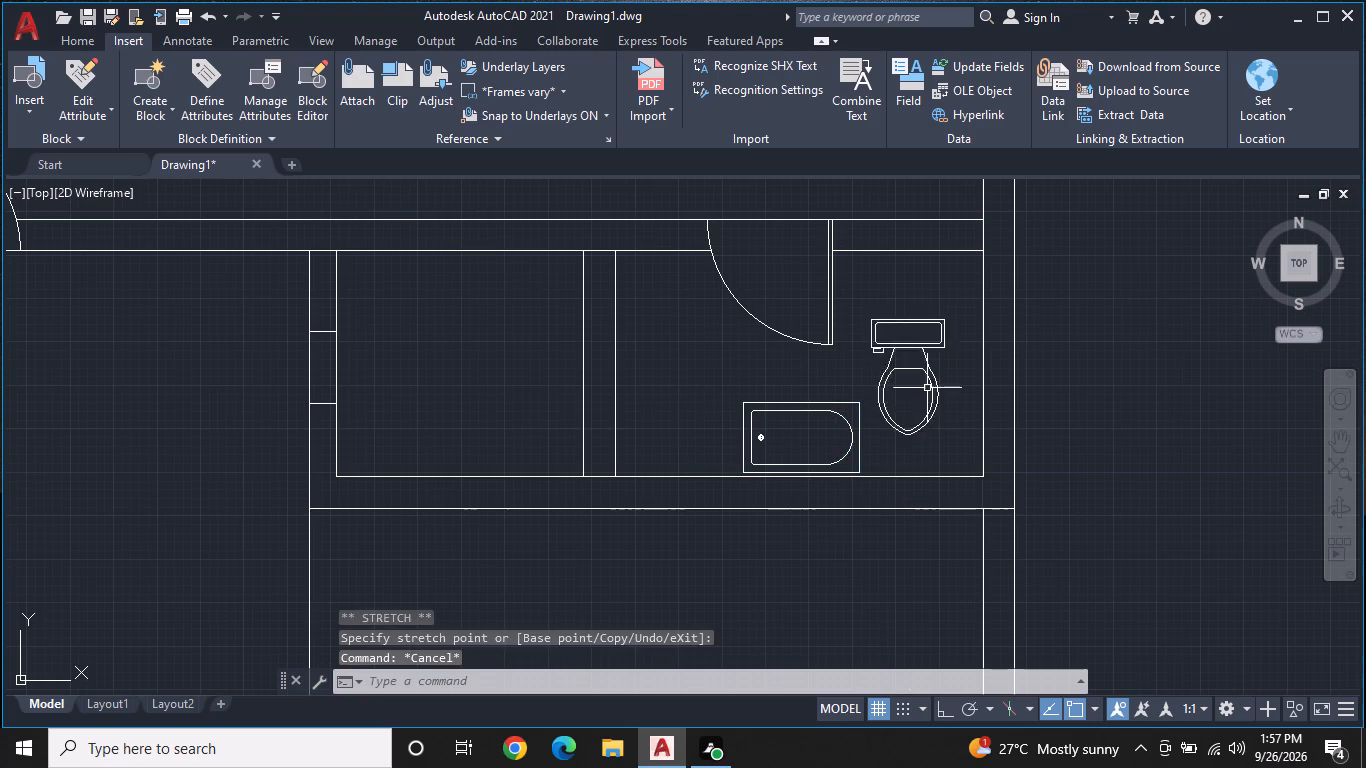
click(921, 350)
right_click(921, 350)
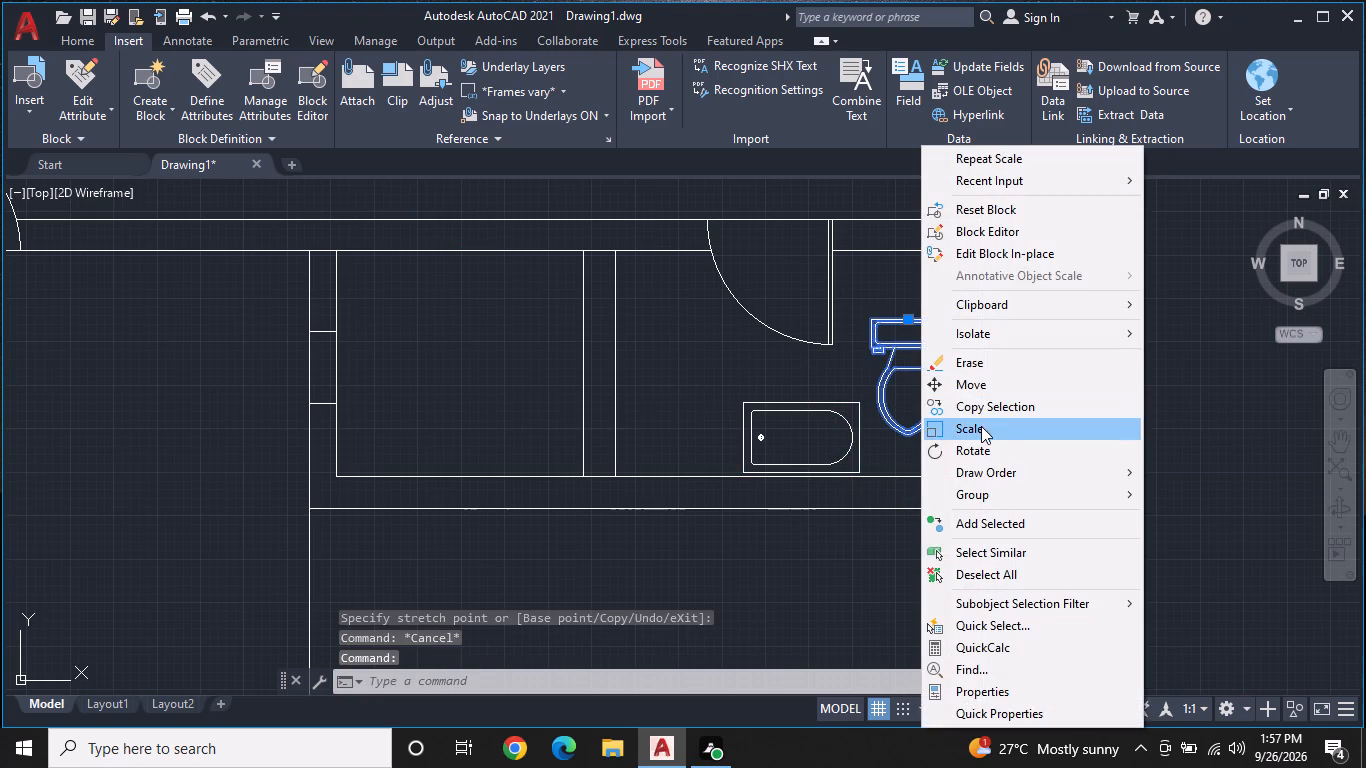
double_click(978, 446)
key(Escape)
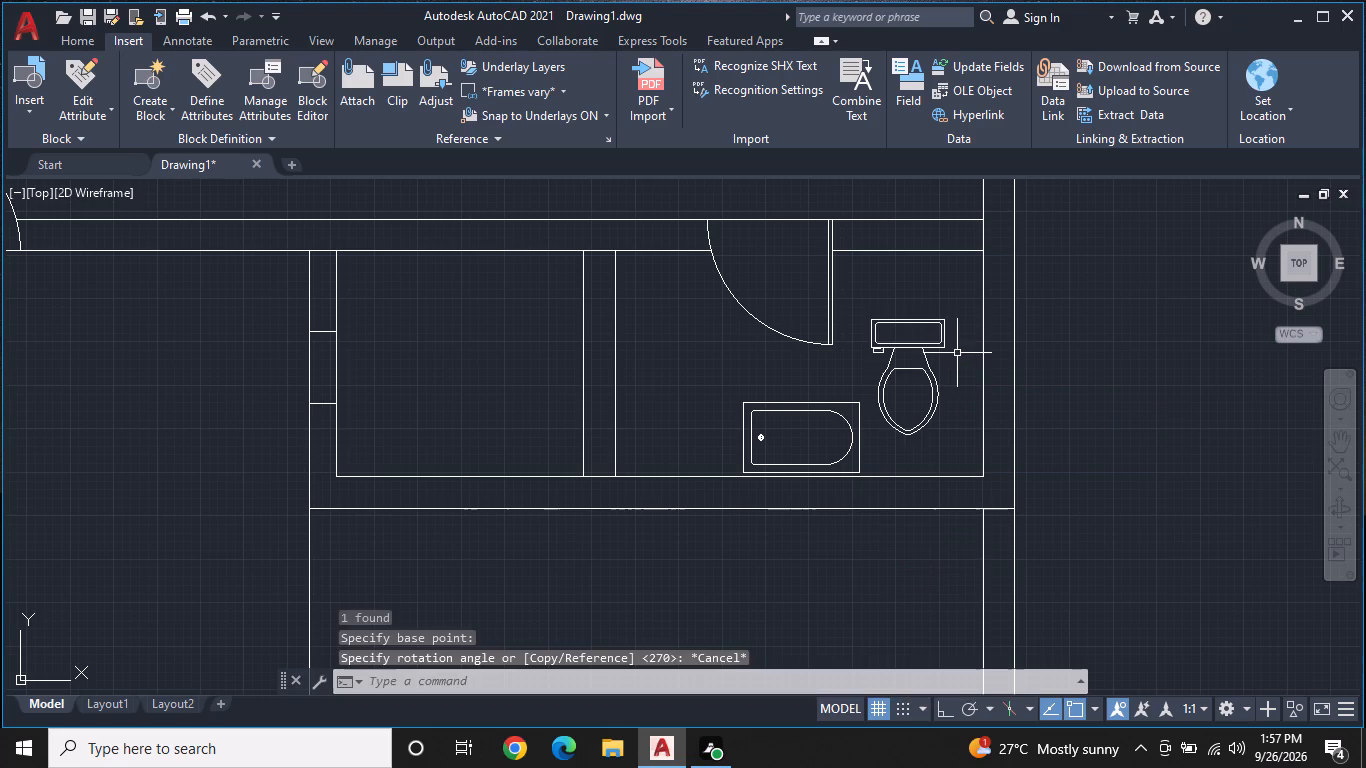
Rotate the middle-right bathroom's toilet 90° clockwise about its tank's upper-right corner, with ortho on, so the tank faces the right wall.
click(944, 344)
right_click(944, 344)
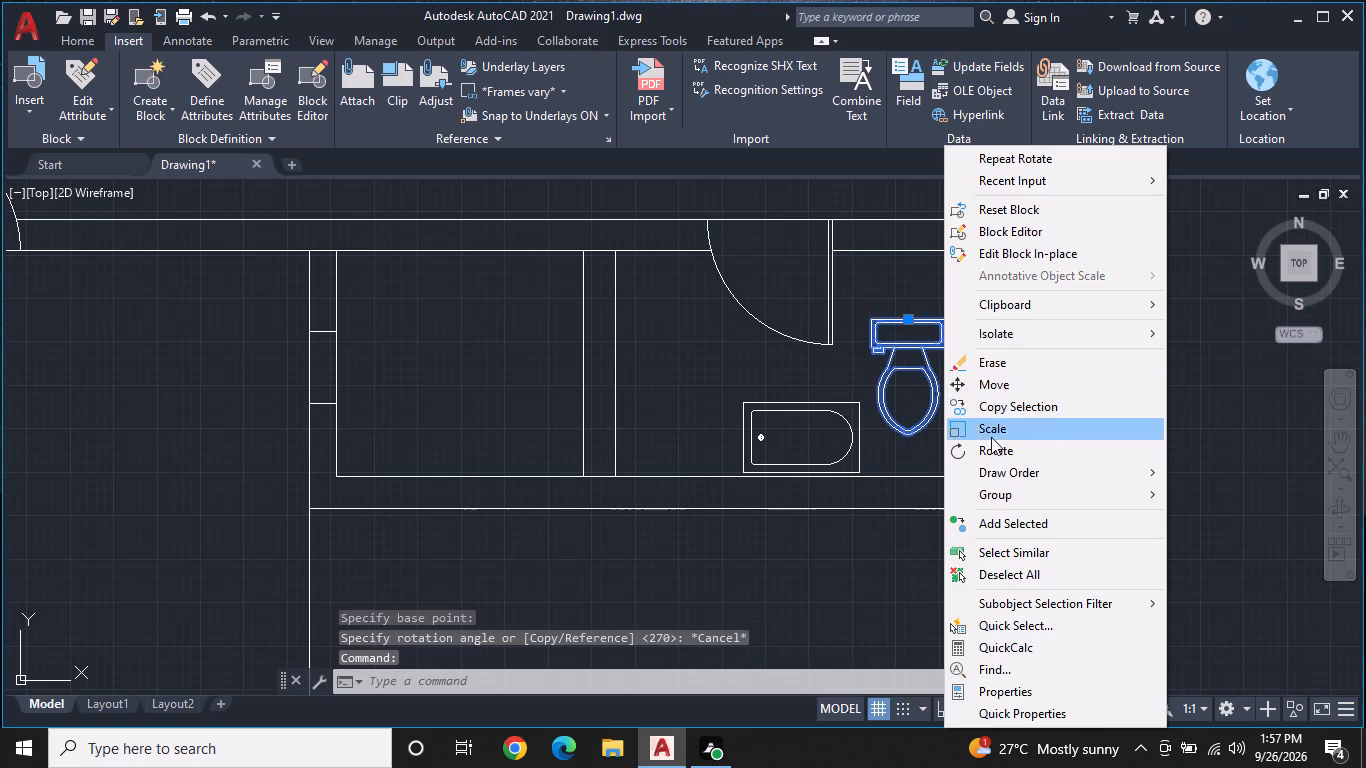
click(993, 452)
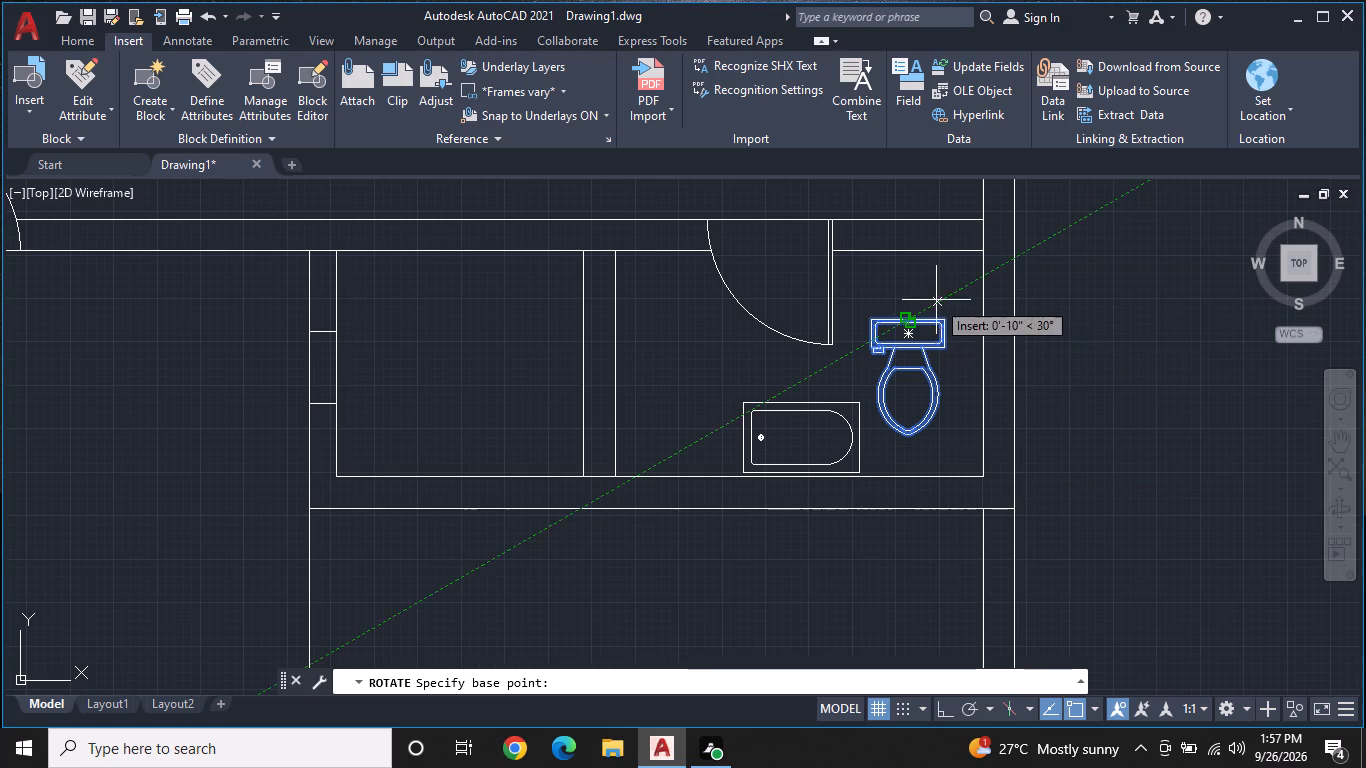
scroll(939, 316, up, 2)
drag(939, 316, 941, 328)
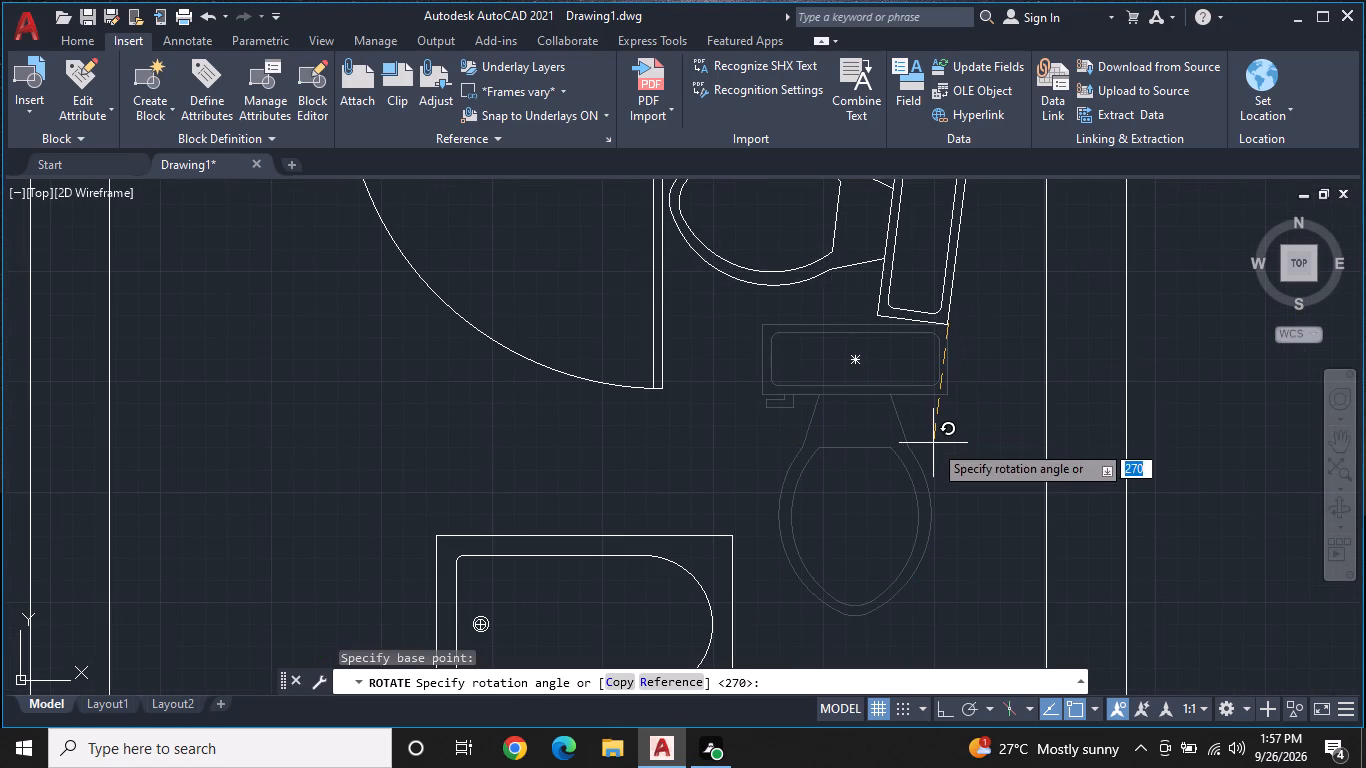
middle_drag(957, 410, 956, 266)
scroll(956, 266, down, 4)
middle_drag(939, 329, 939, 342)
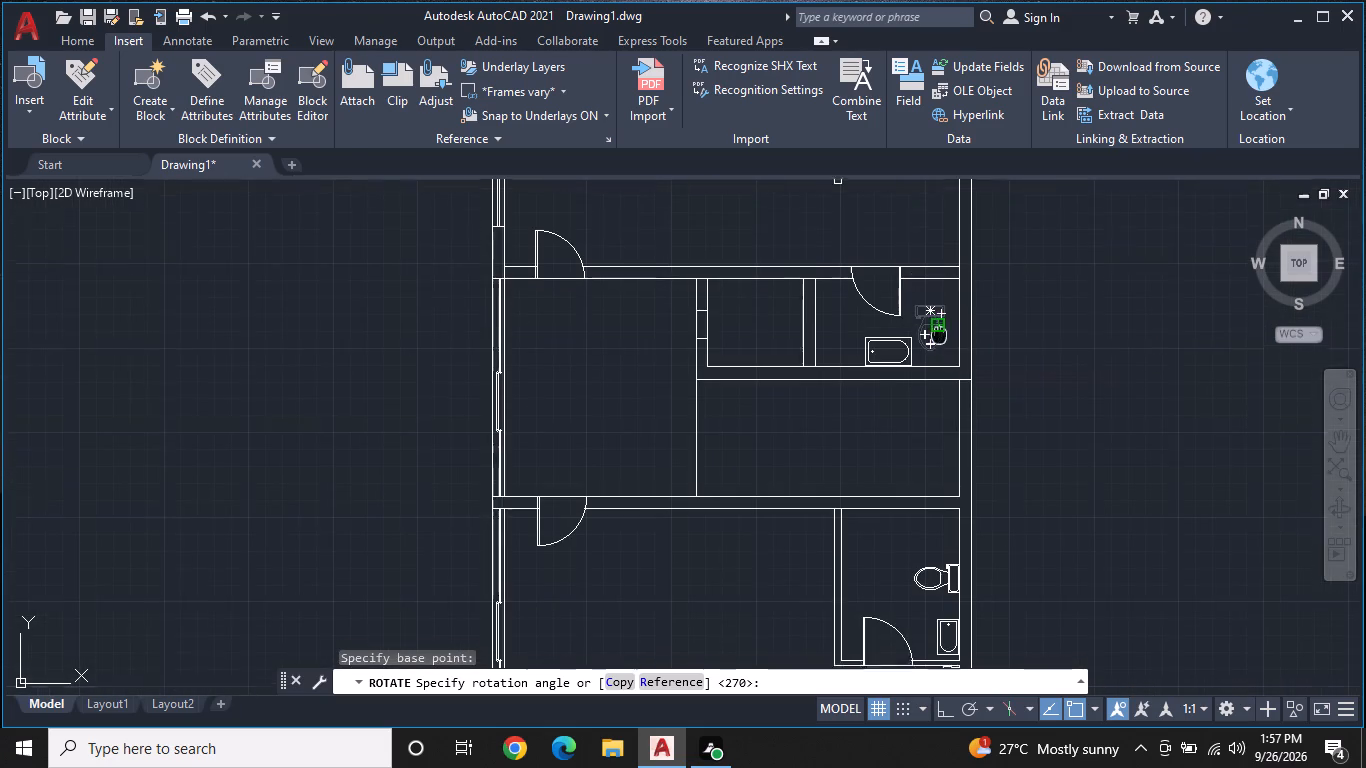
middle_drag(939, 342, 939, 384)
key(F8)
scroll(941, 372, up, 2)
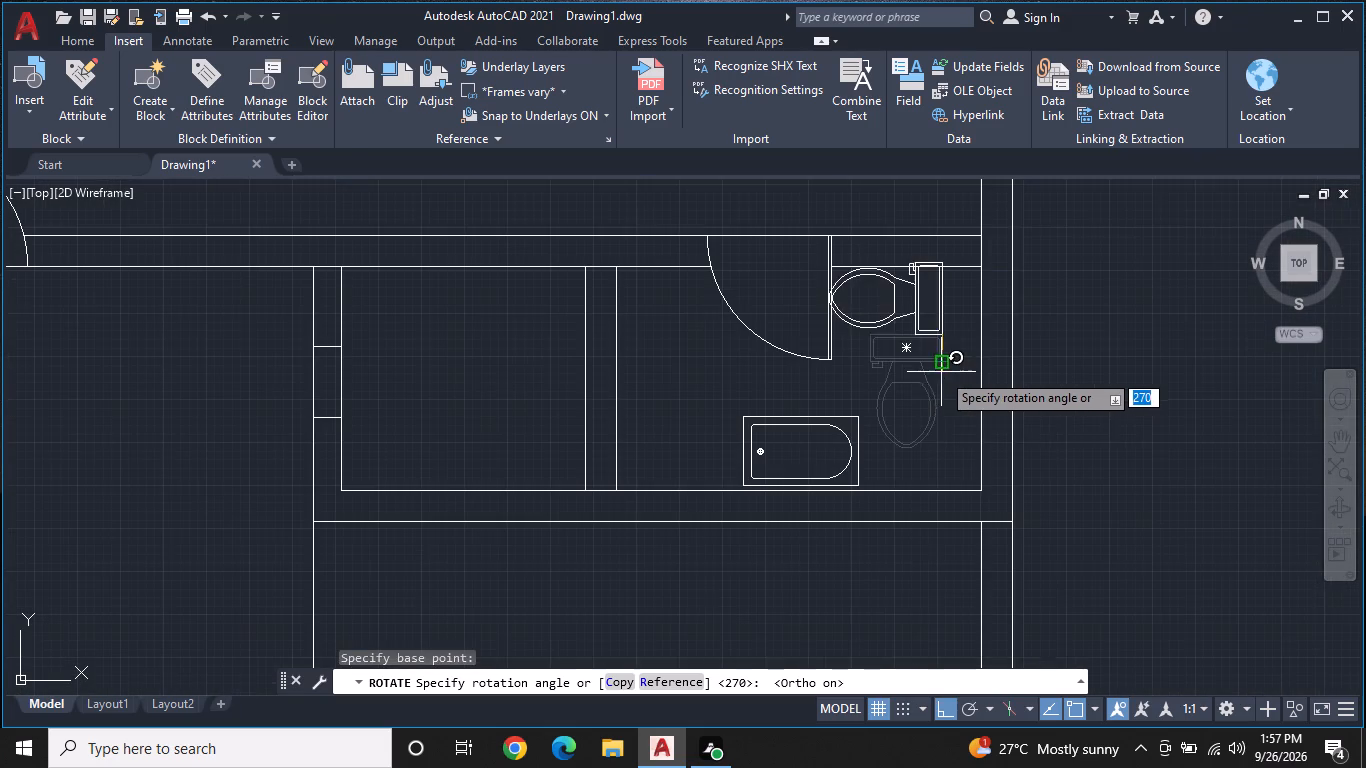
click(938, 384)
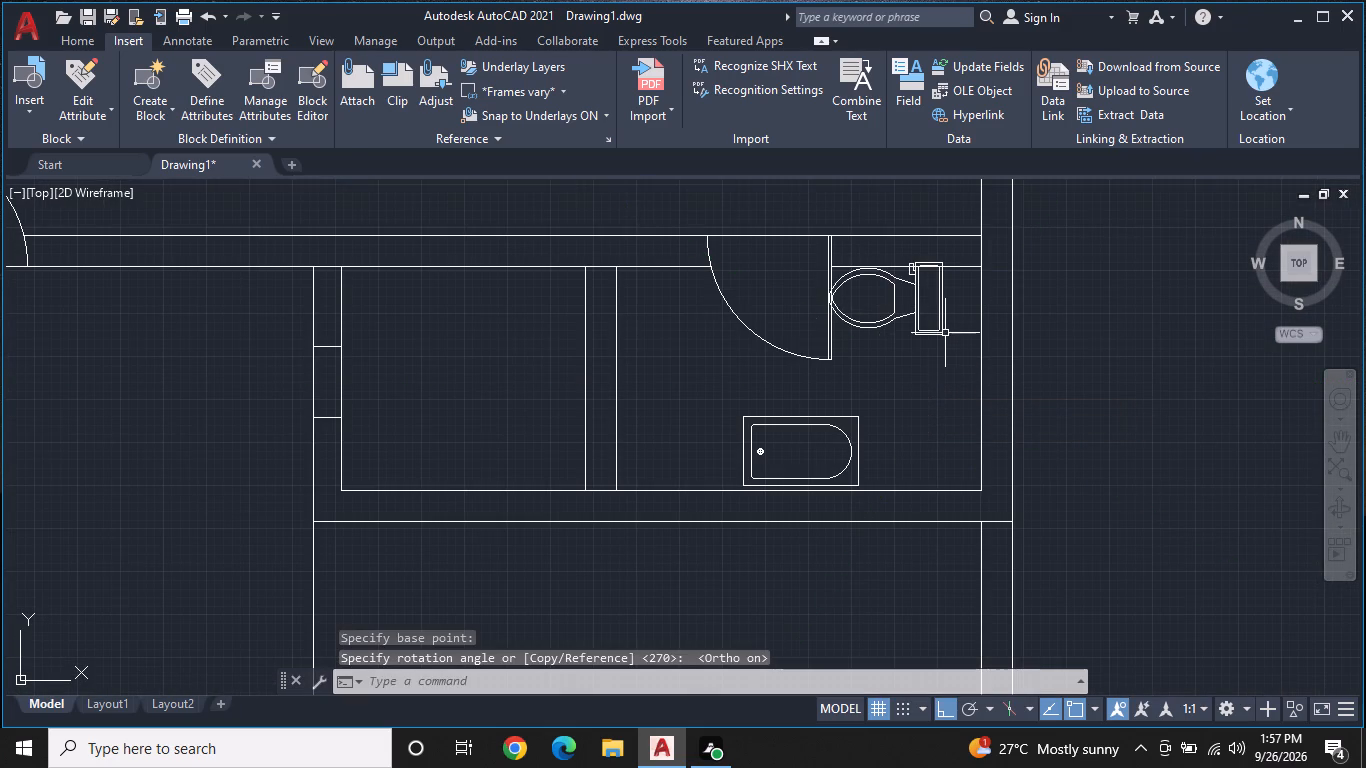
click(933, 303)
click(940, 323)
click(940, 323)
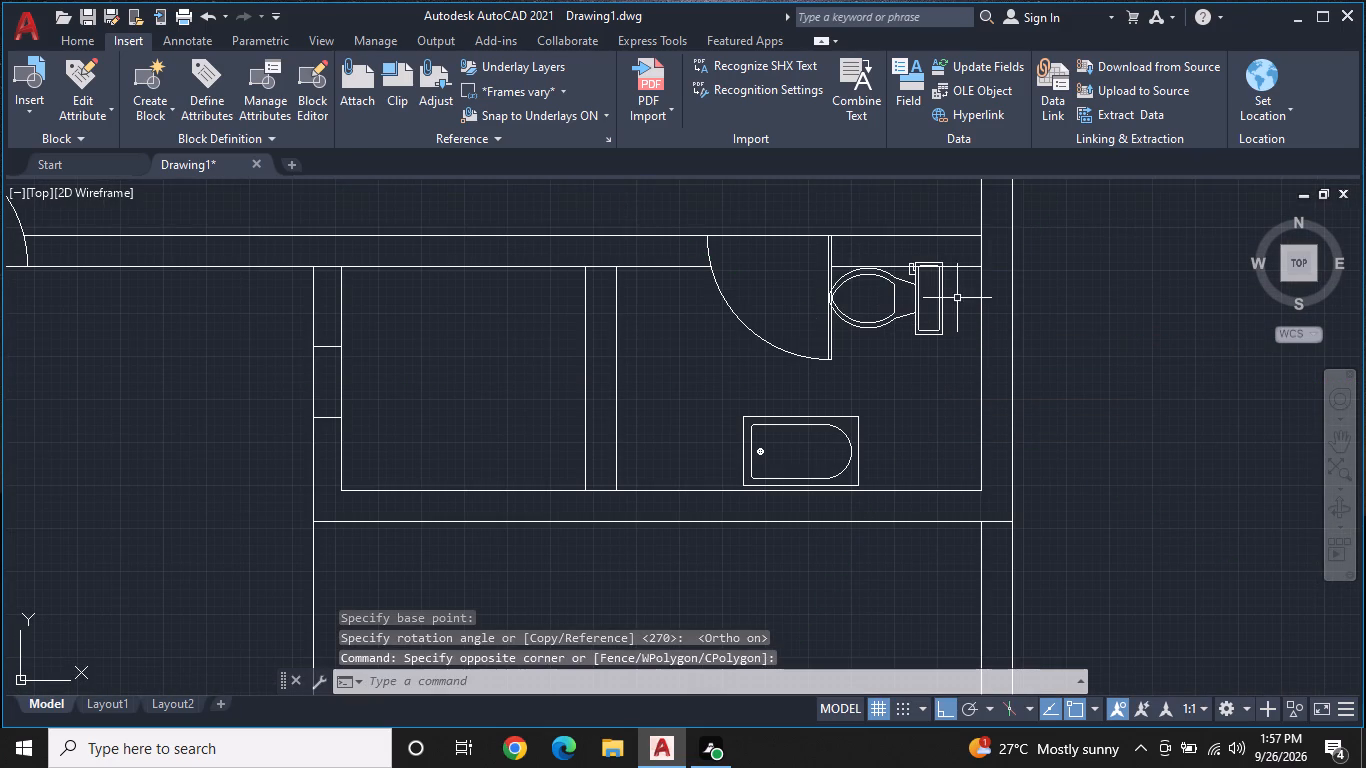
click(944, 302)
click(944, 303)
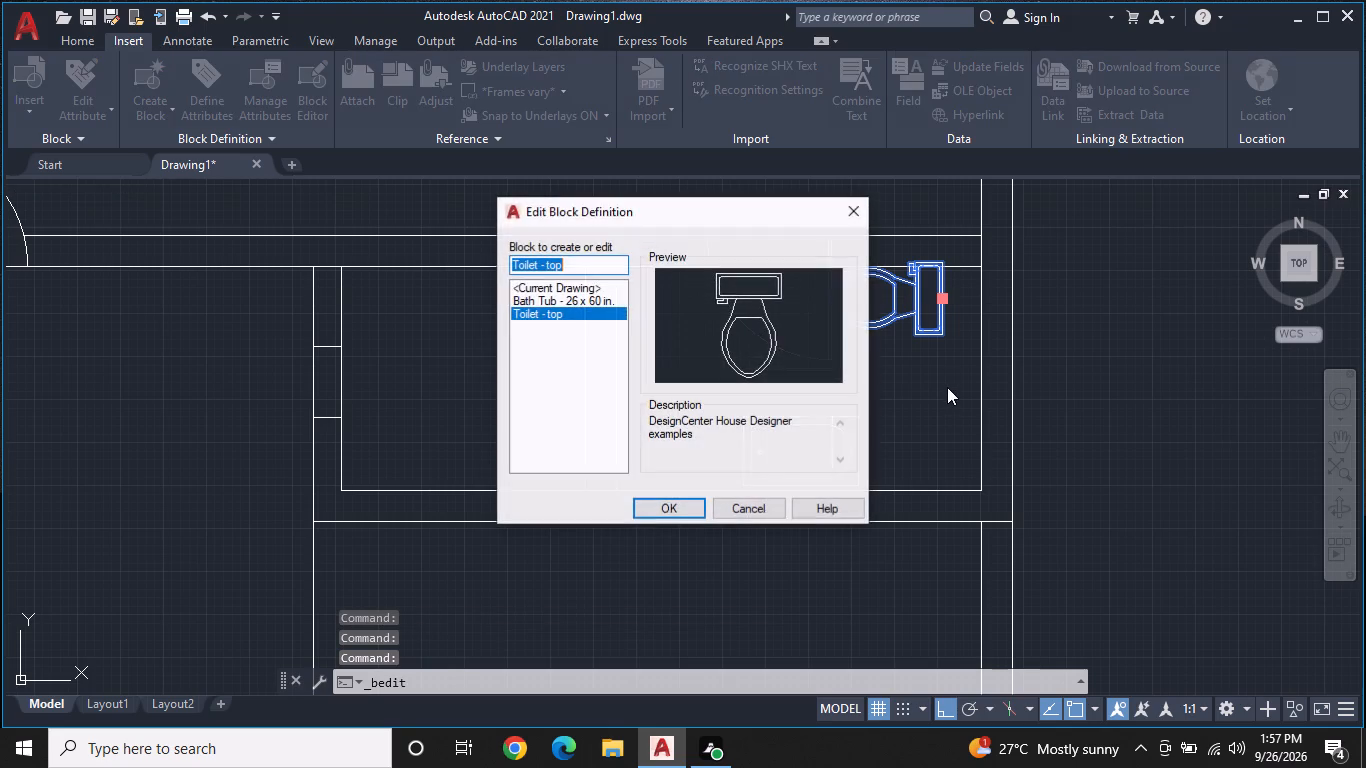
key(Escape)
Move the middle-right bathroom's toilet by its tank's back midpoint, with ortho off, against the right wall above the bath tub's level.
click(940, 299)
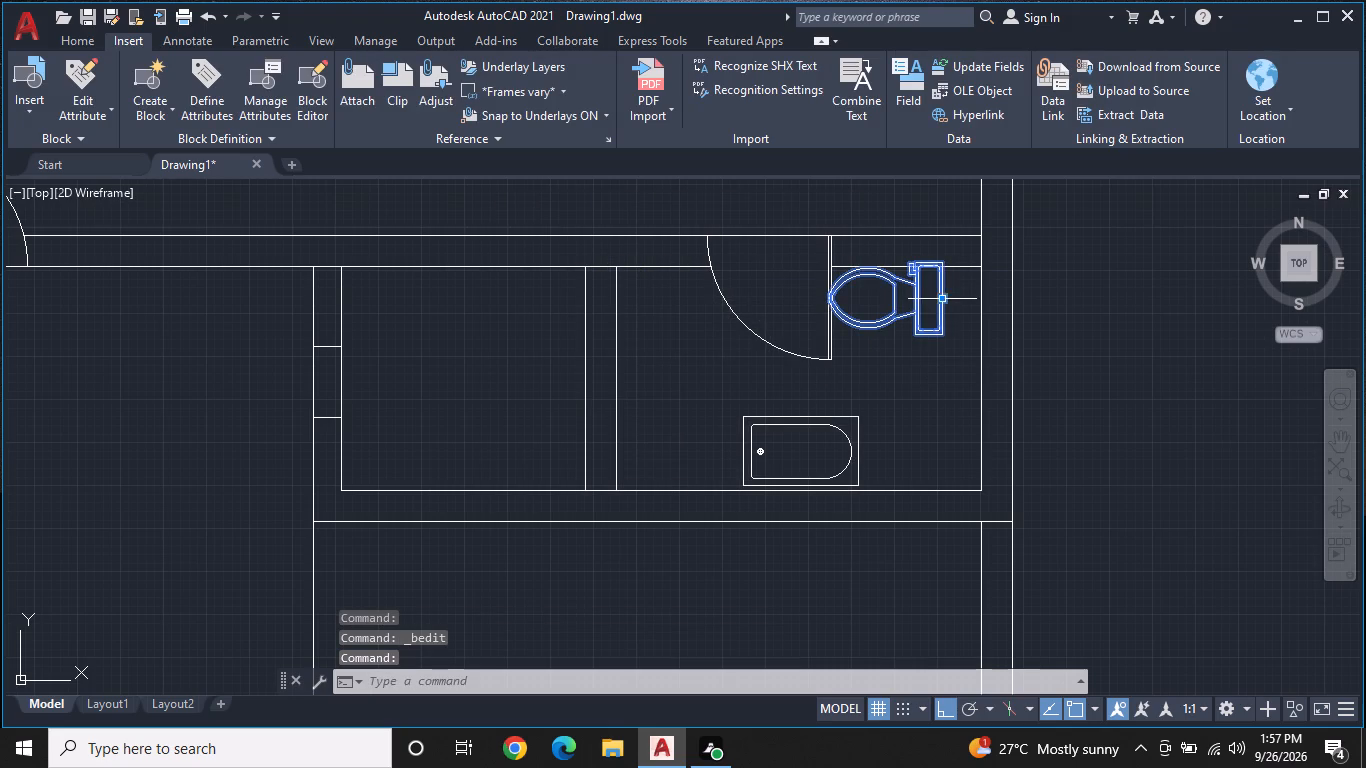
click(939, 301)
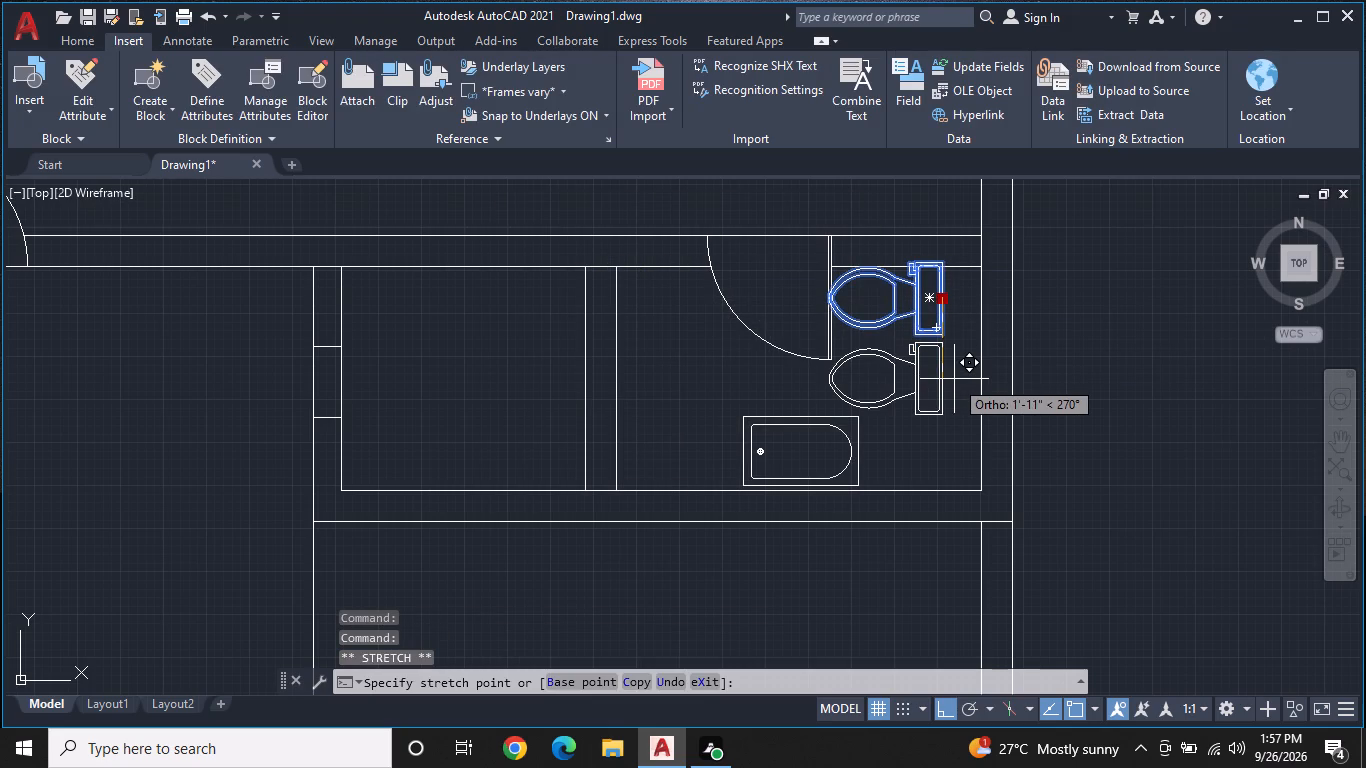
key(F8)
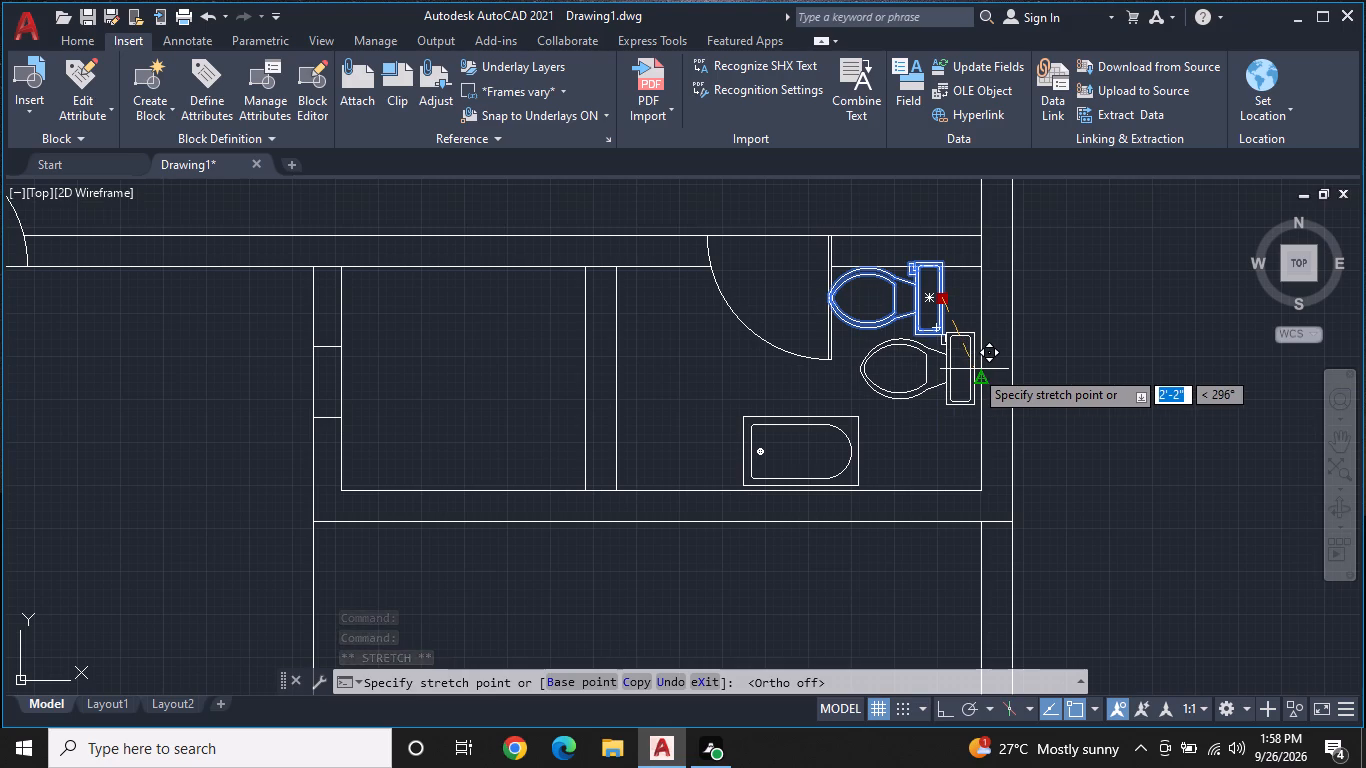
click(974, 368)
key(Escape)
Draw an L-shaped counter line in the top-right room: 1' up from the lower-left inside corner, across toward the right wall, and up to the top wall.
scroll(1014, 356, down, 2)
middle_drag(1014, 340, 1029, 320)
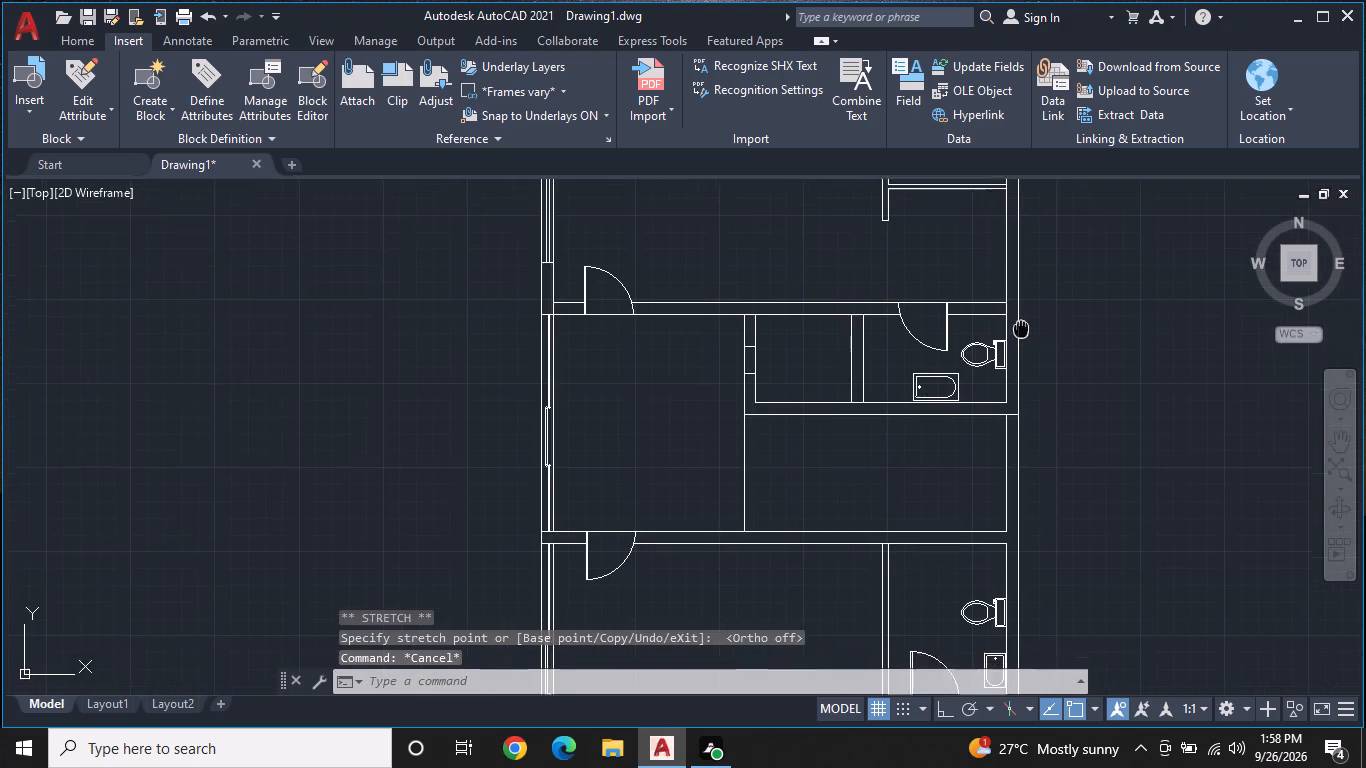
middle_drag(1029, 320, 1062, 301)
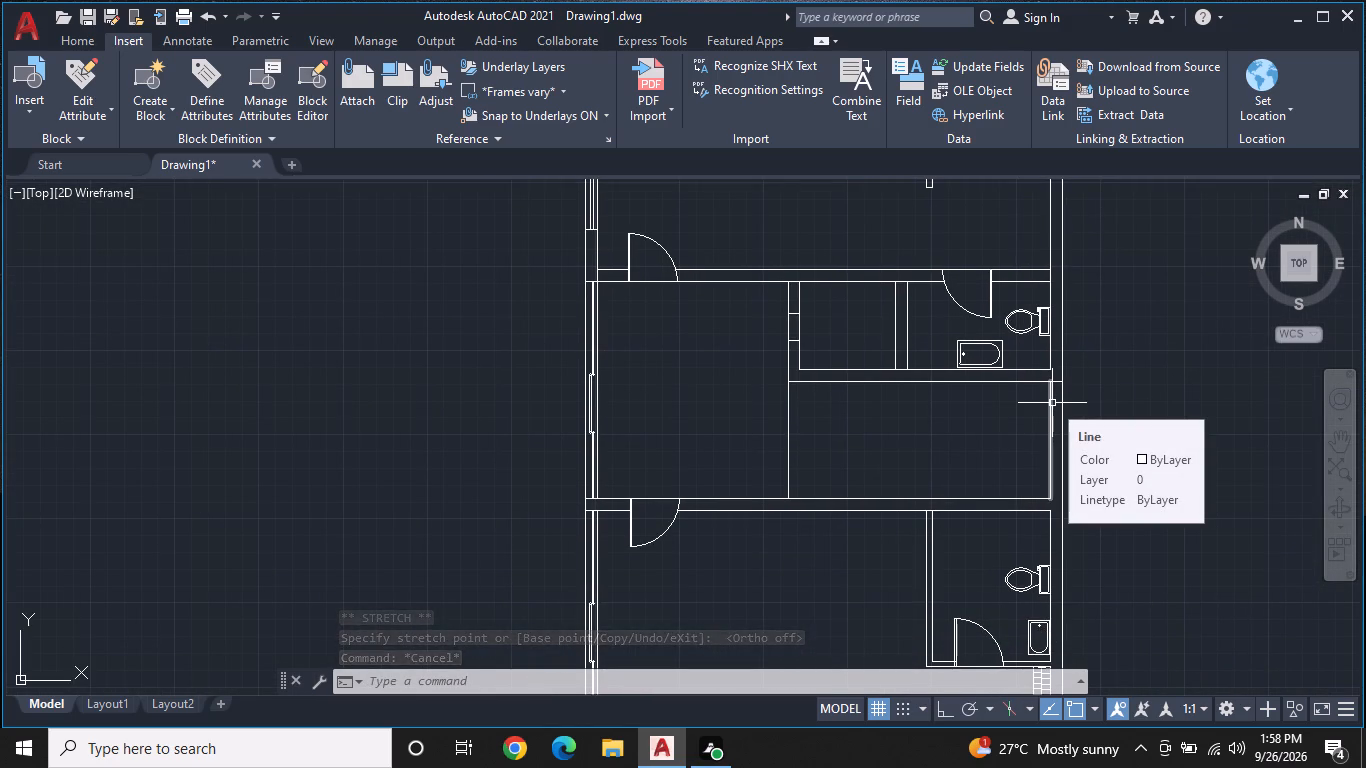
middle_drag(1039, 372, 1025, 533)
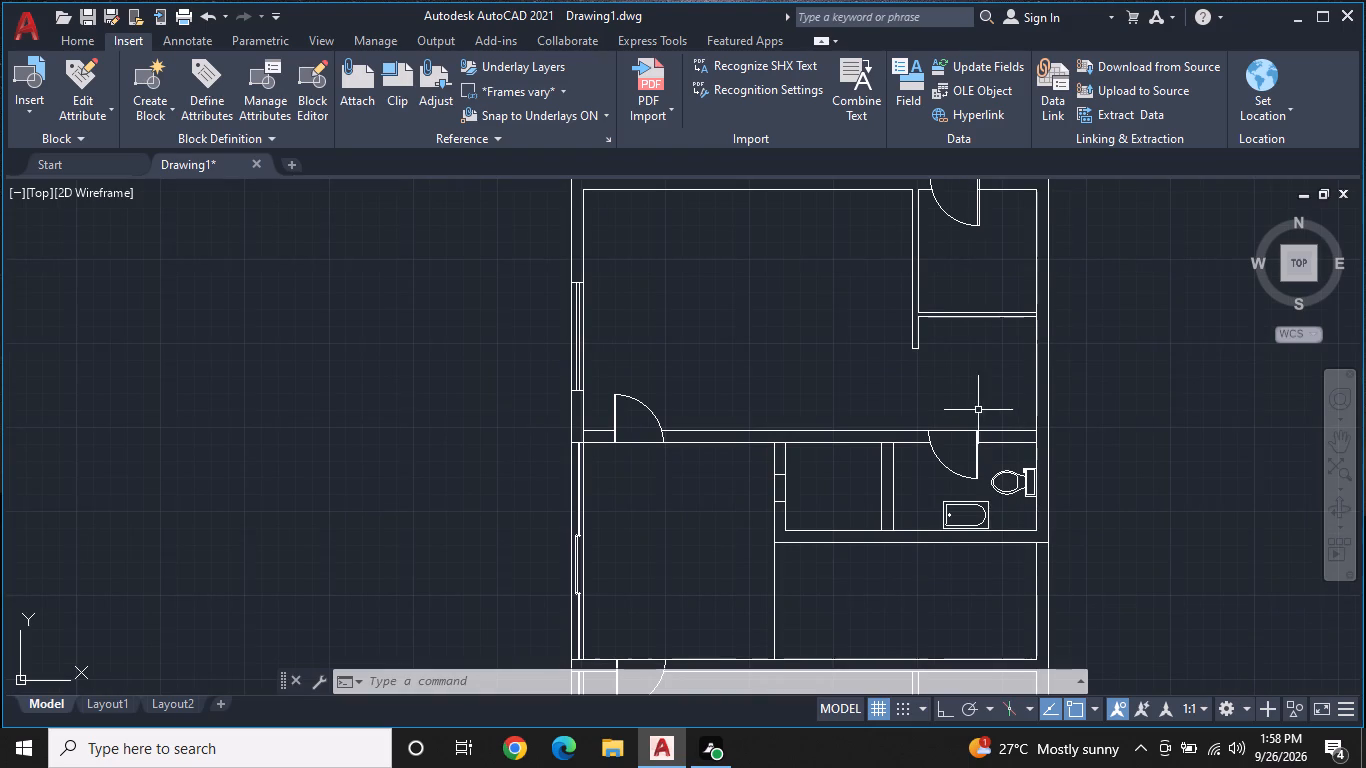
middle_drag(967, 394, 970, 481)
scroll(970, 445, up, 1)
middle_drag(977, 429, 974, 439)
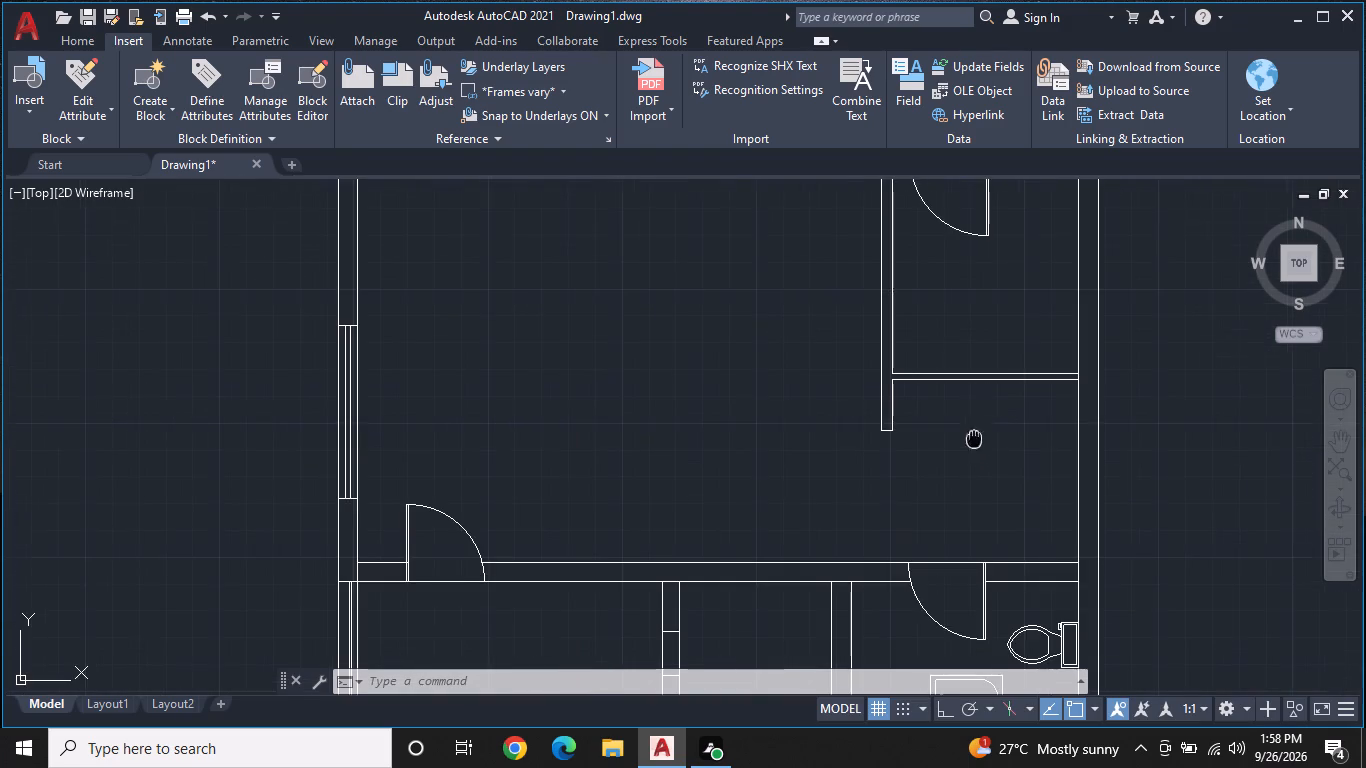
middle_drag(974, 439, 940, 564)
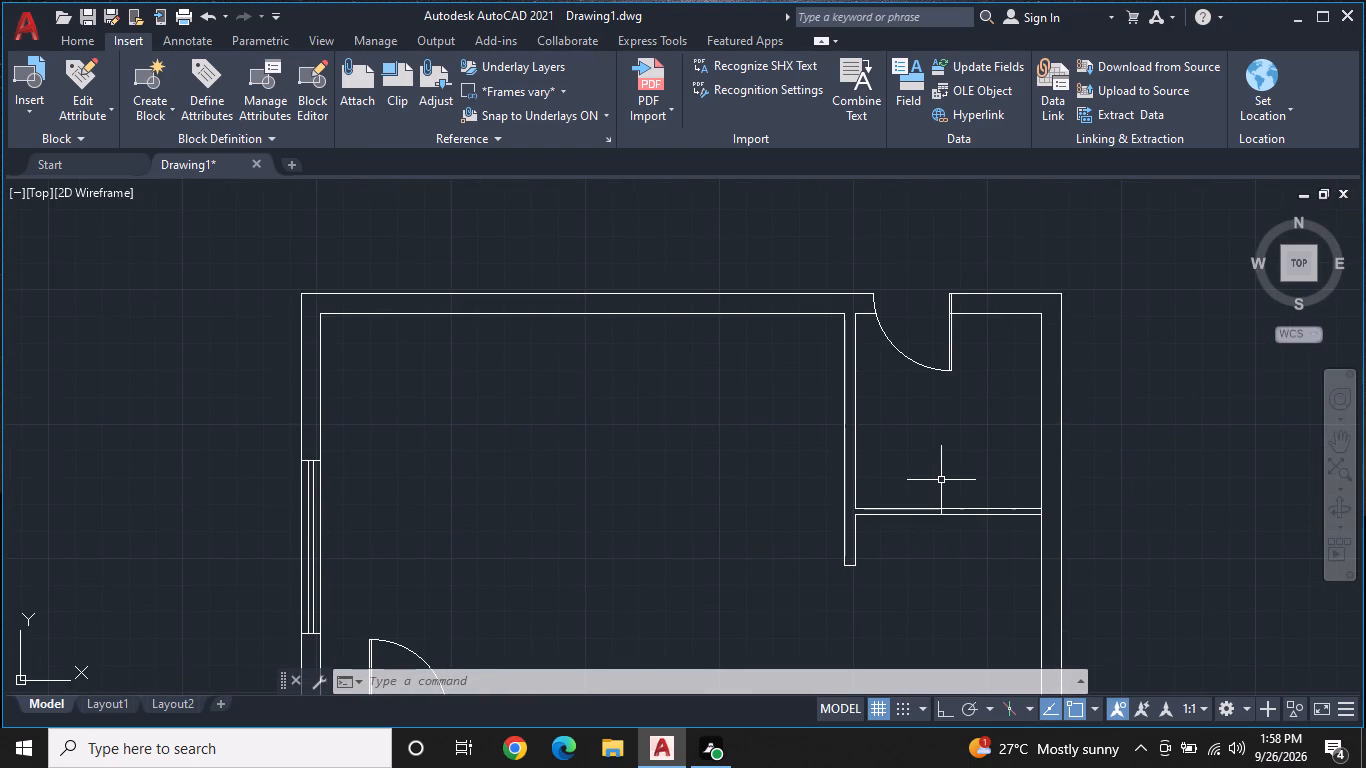
text(L)
key(space)
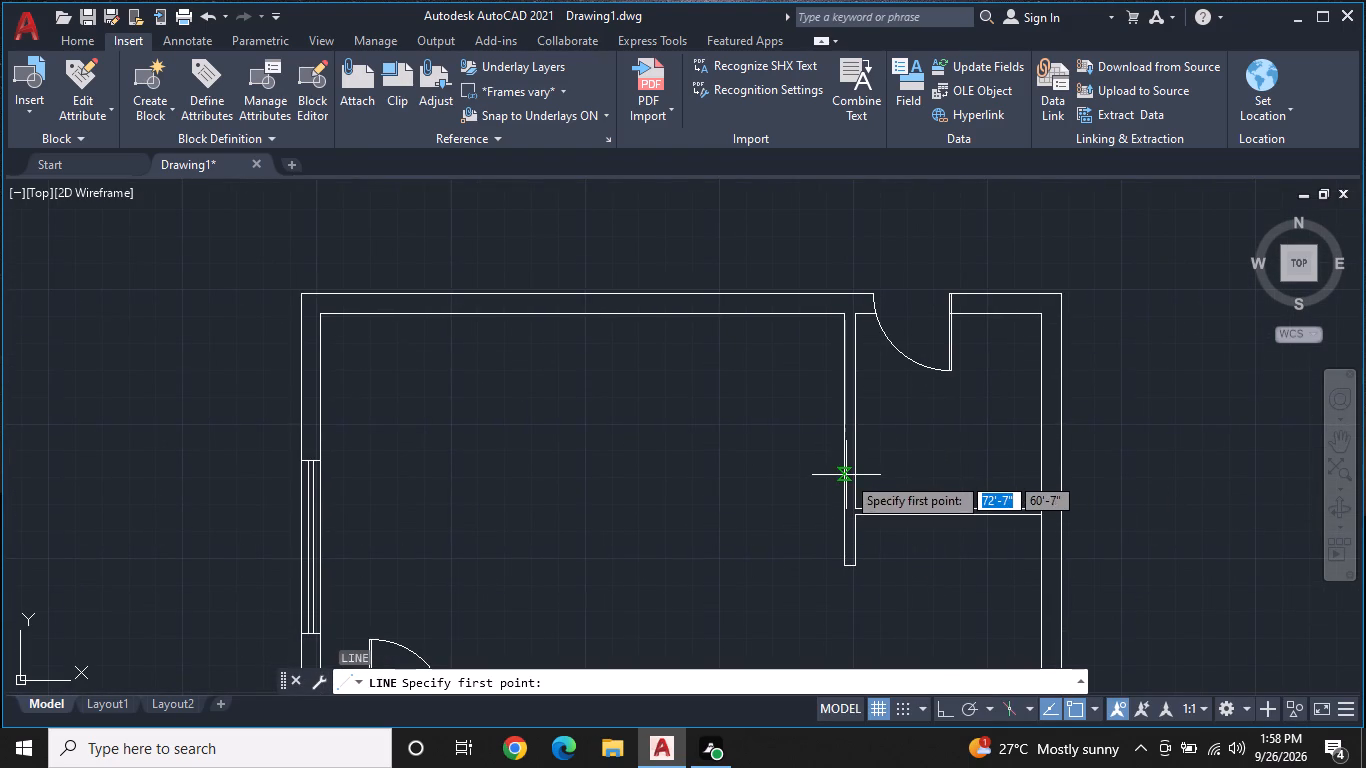
click(855, 512)
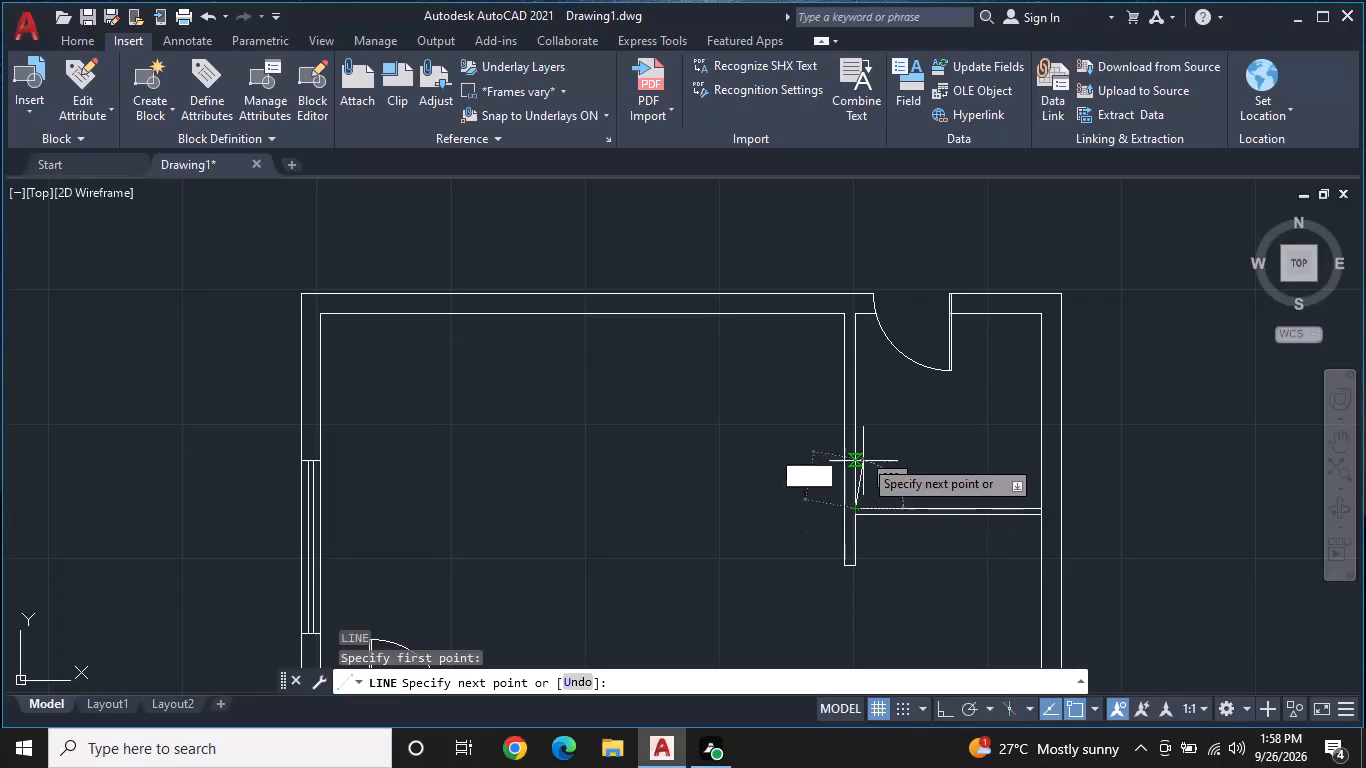
key(F8)
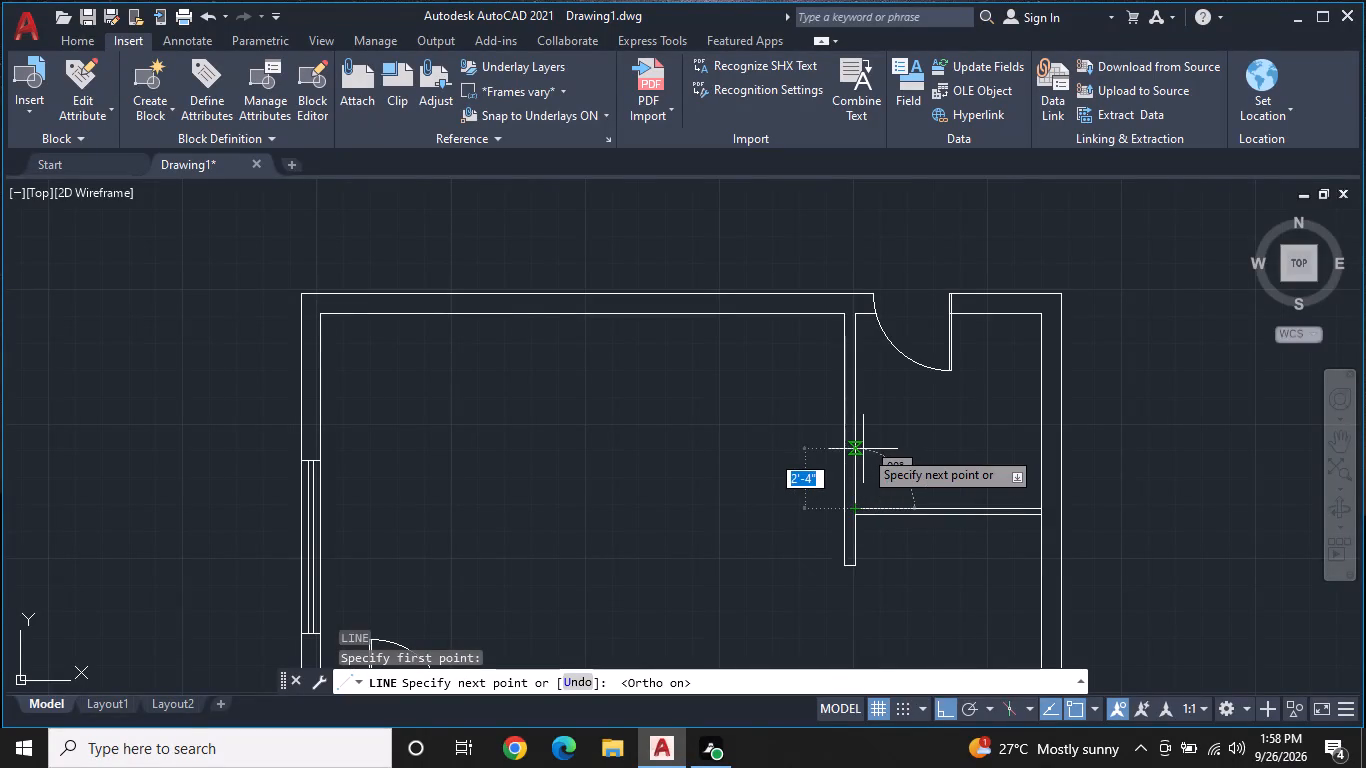
text(1')
key(Return)
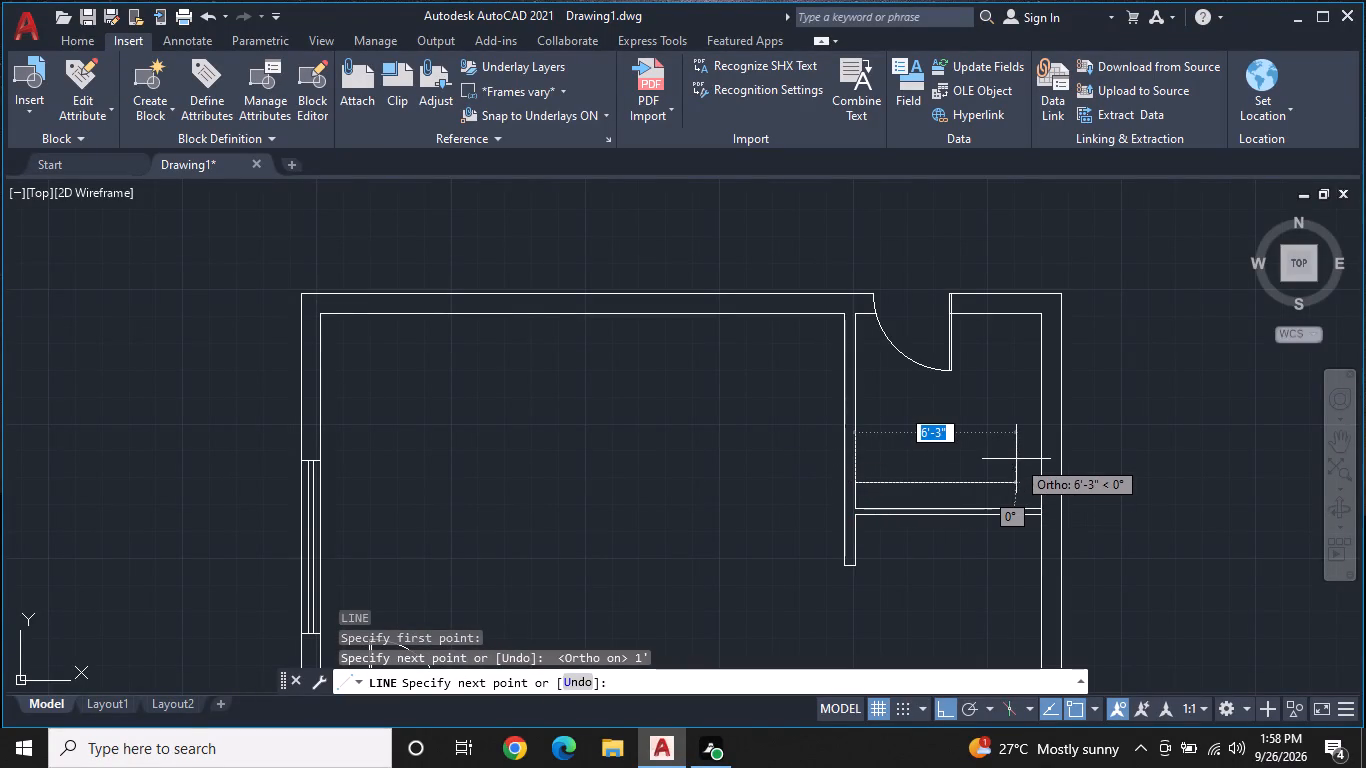
click(1004, 481)
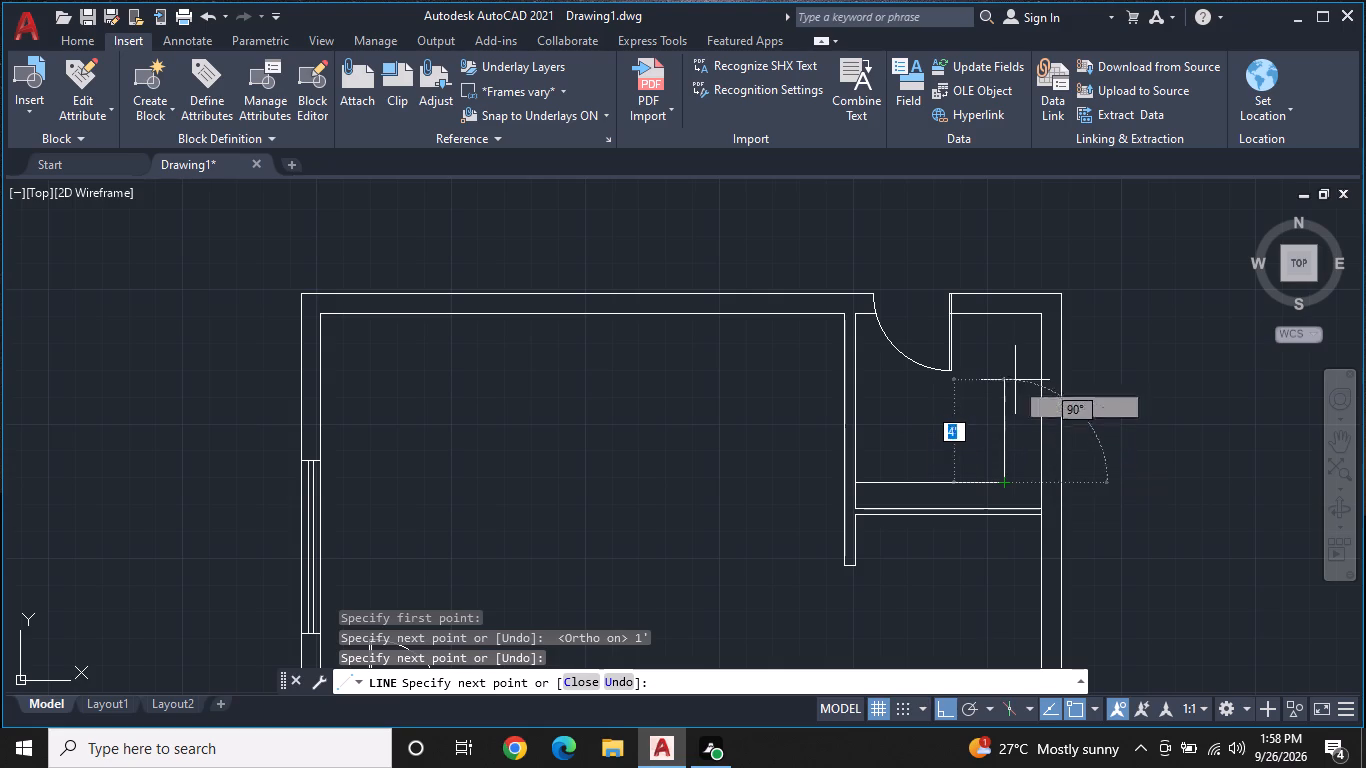
click(1006, 309)
key(Escape)
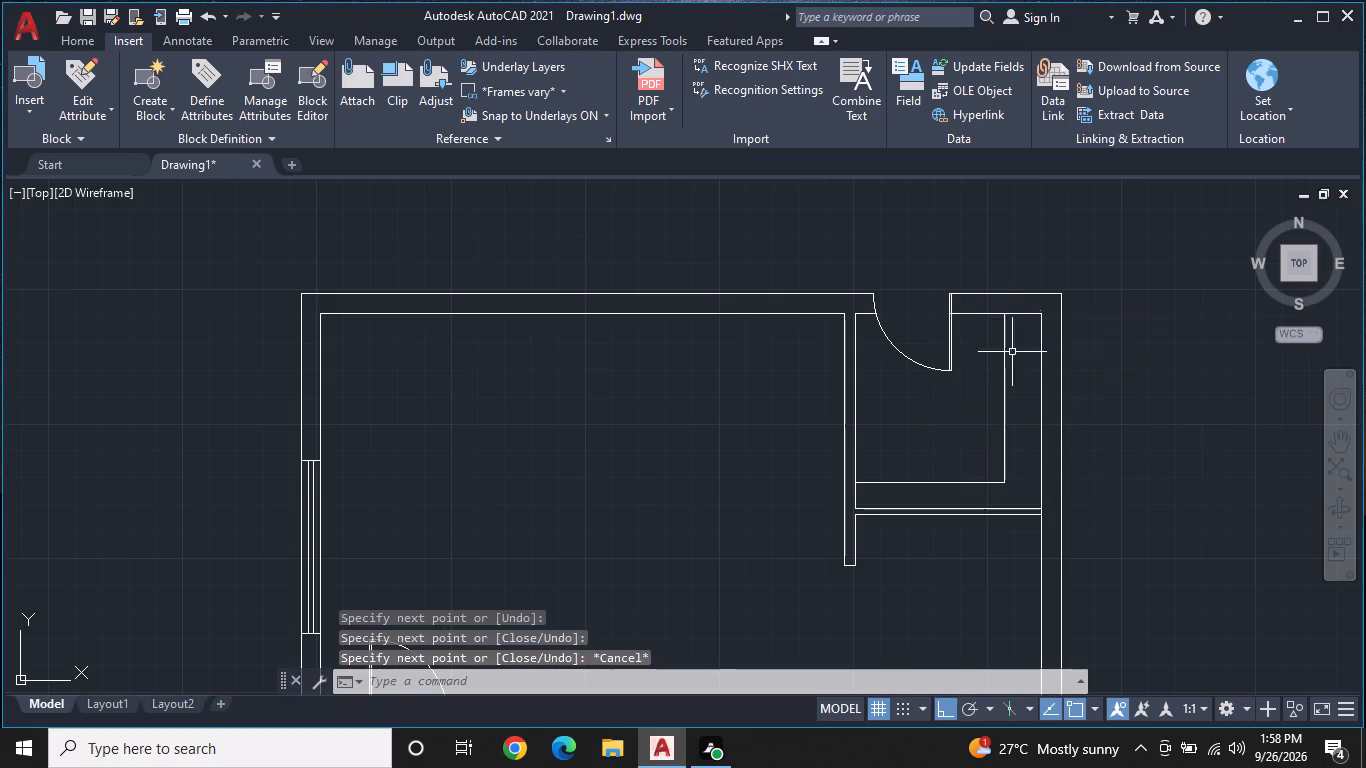
Insert the Bed - Queen block from the Home - Space Planner.dwg library into the large room at the plan's lower left.
scroll(1020, 500, down, 1)
middle_drag(1019, 508, 1061, 441)
middle_drag(1038, 518, 1074, 474)
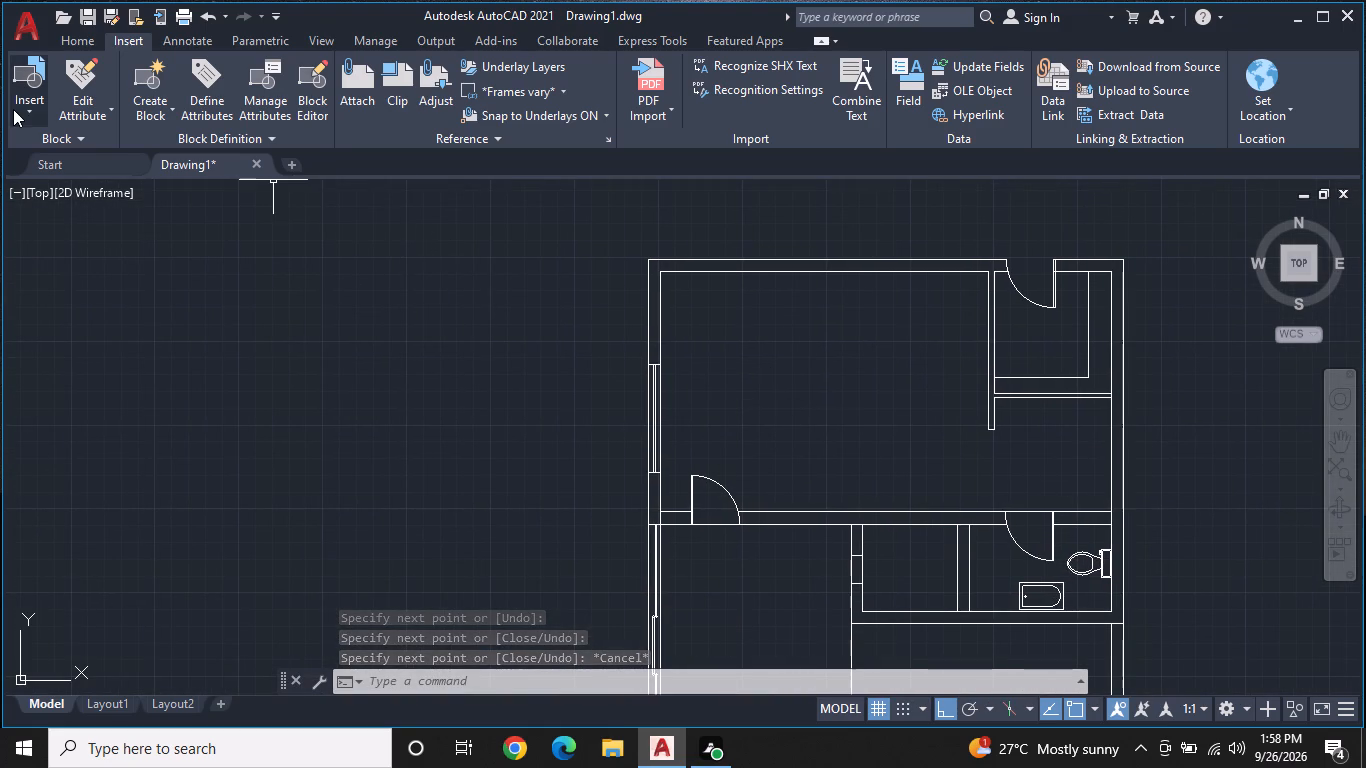
click(13, 109)
click(61, 262)
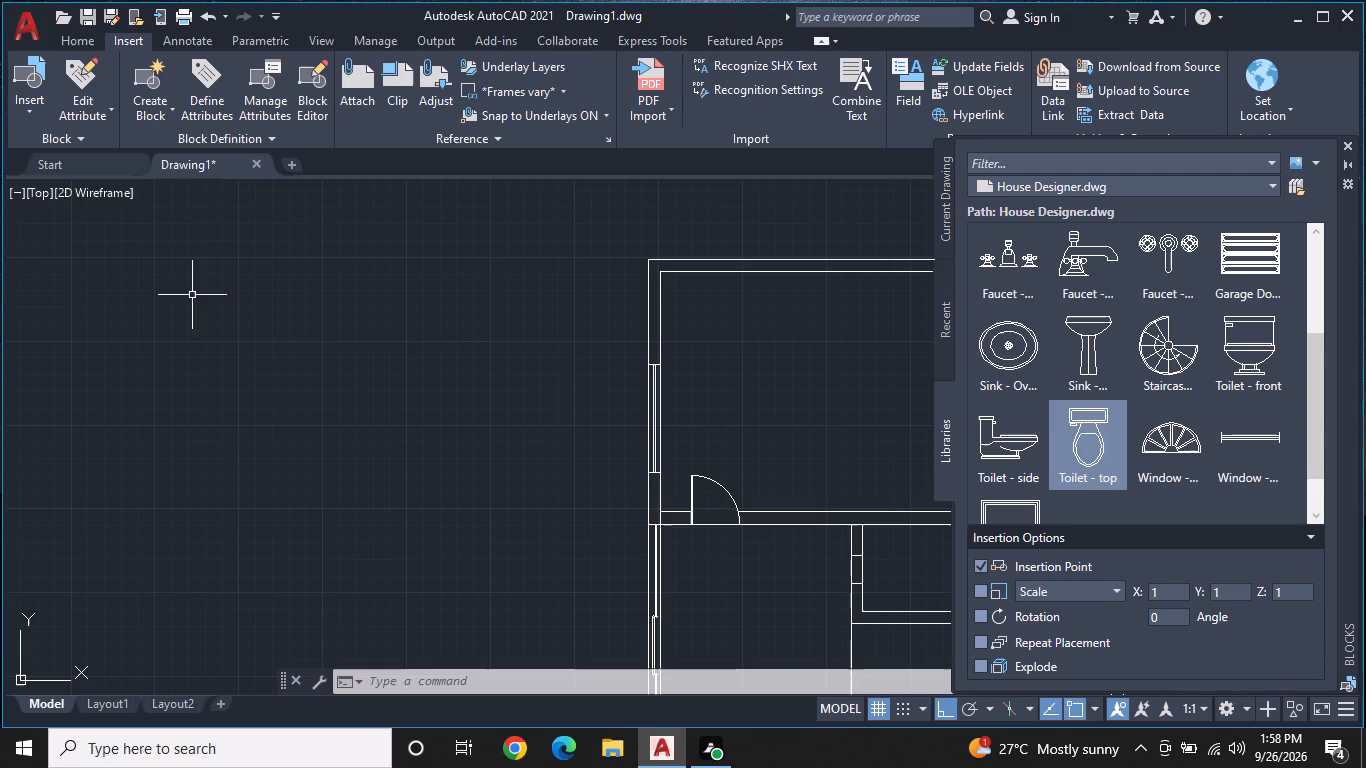
click(1256, 185)
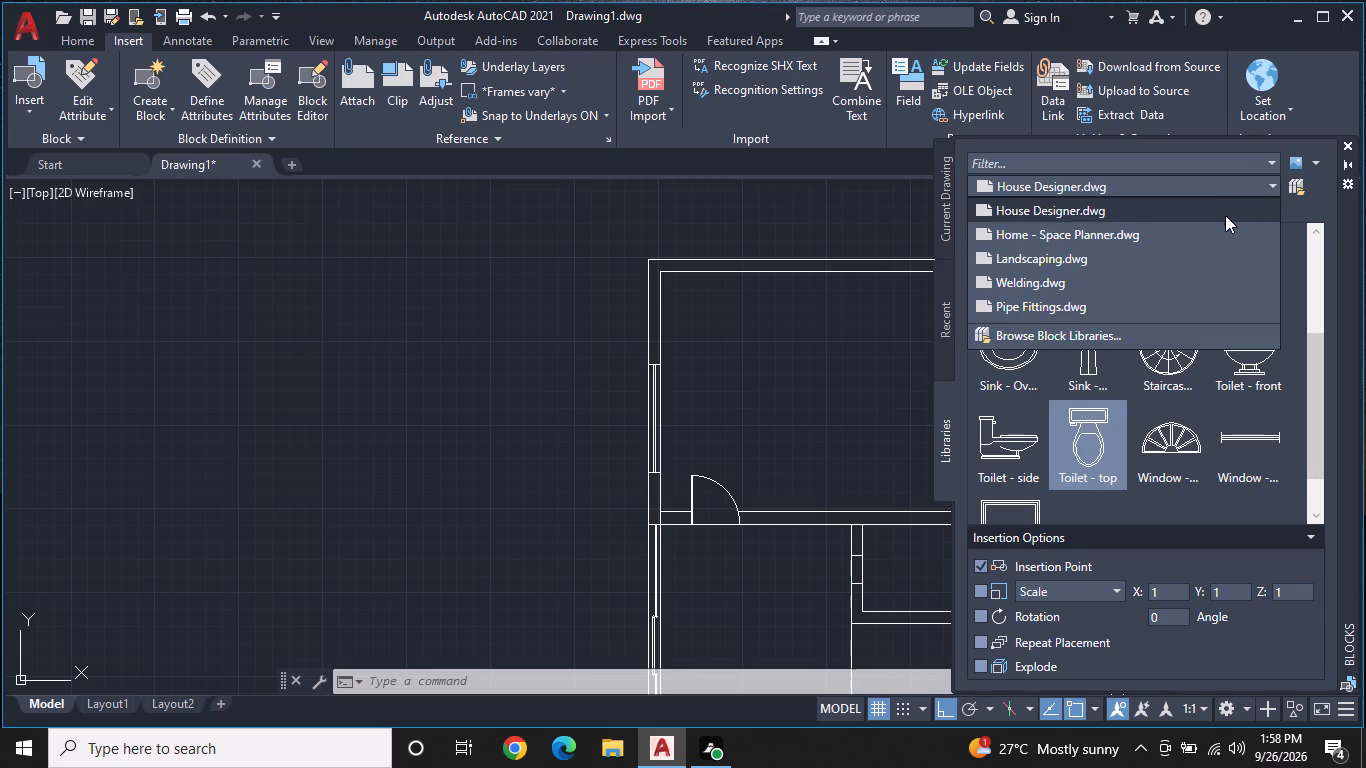
click(1170, 235)
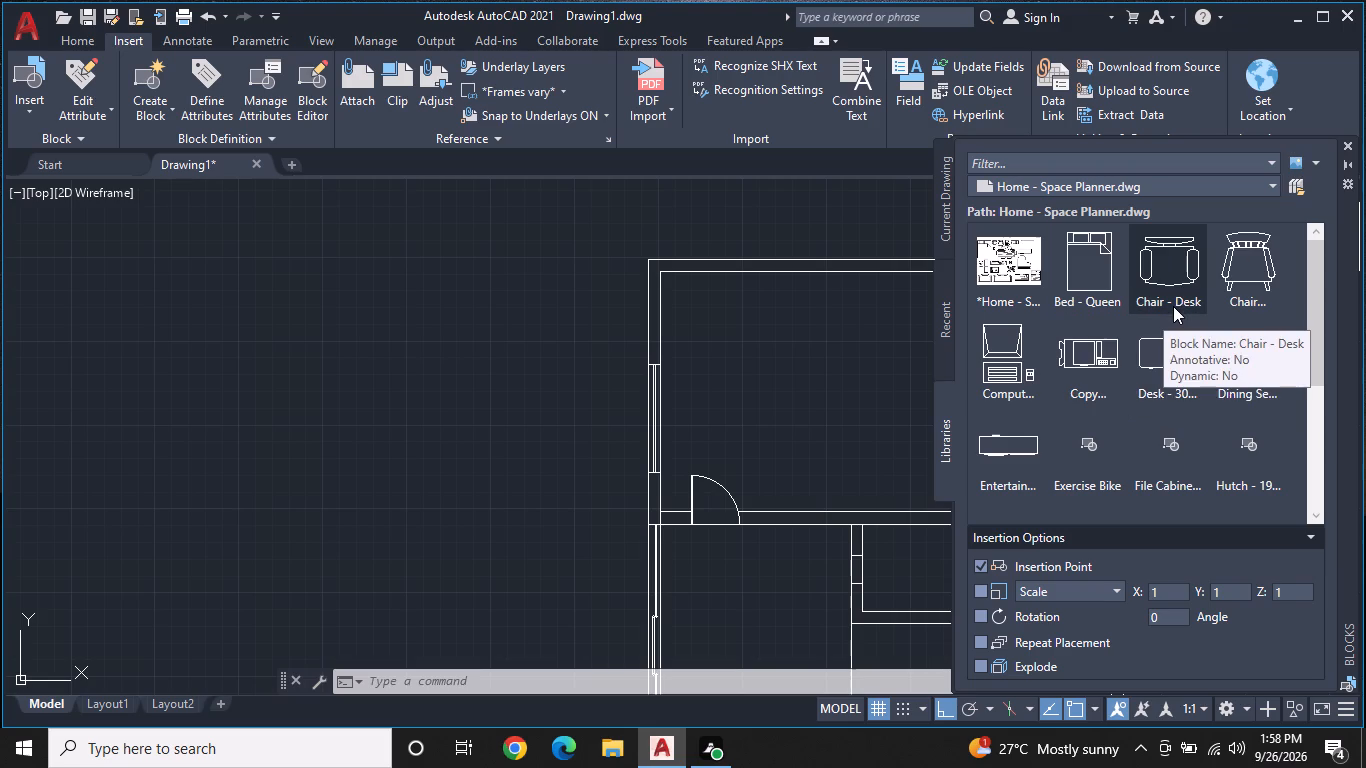
click(1100, 254)
scroll(877, 370, down, 2)
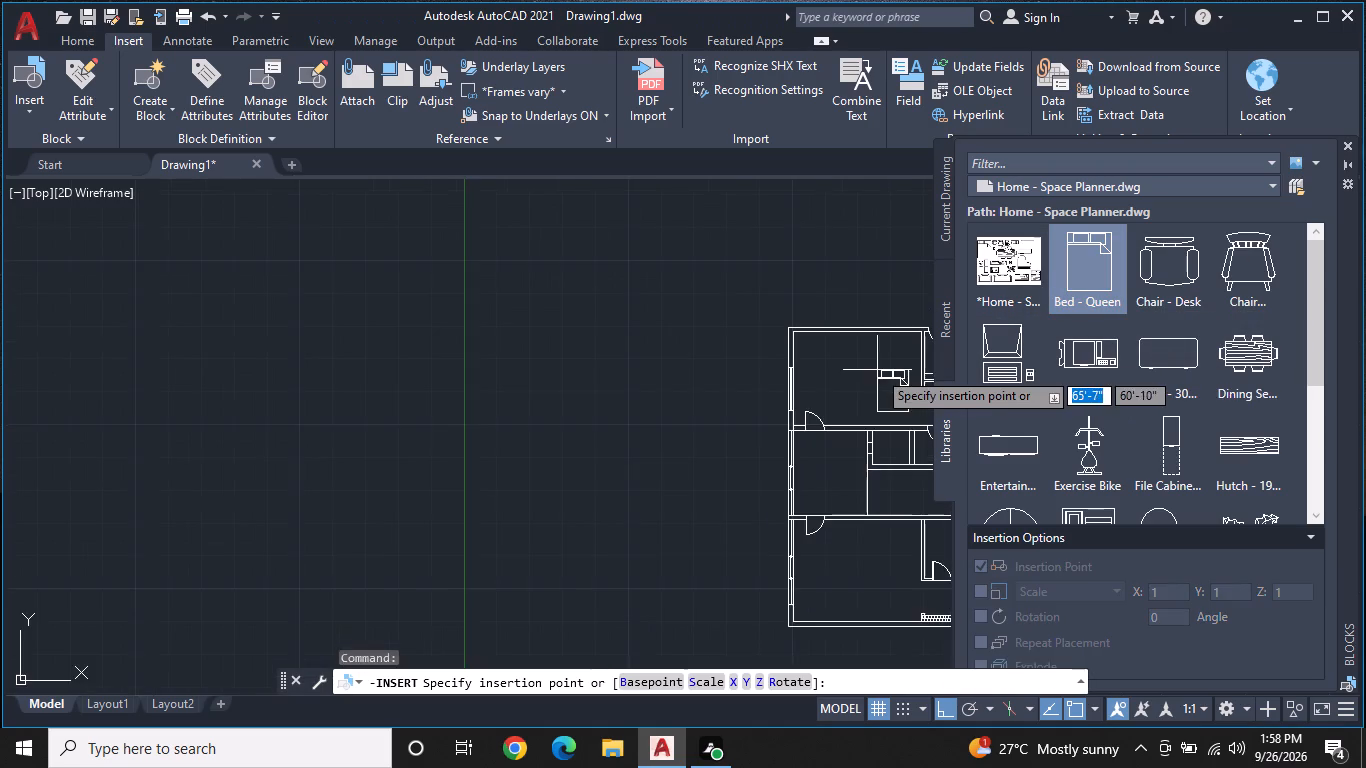
middle_drag(872, 381, 831, 293)
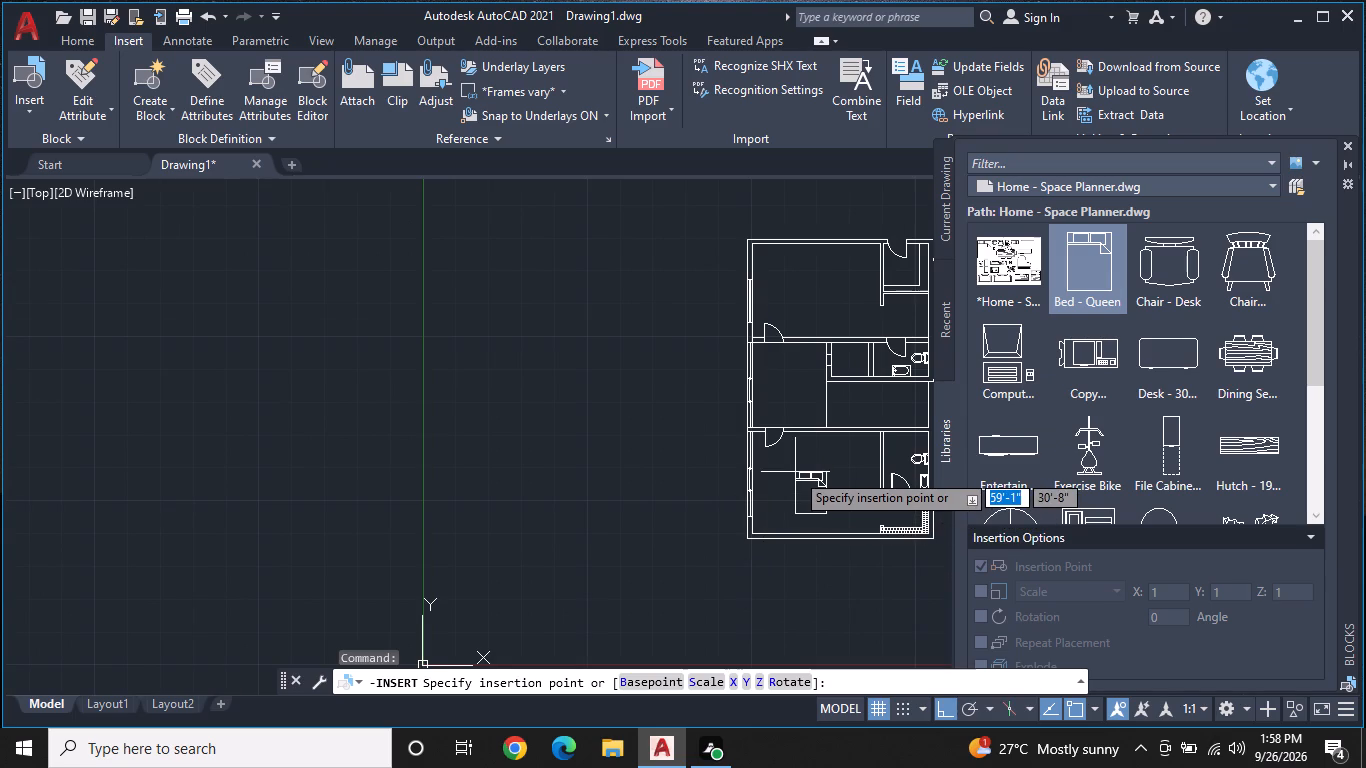
click(795, 472)
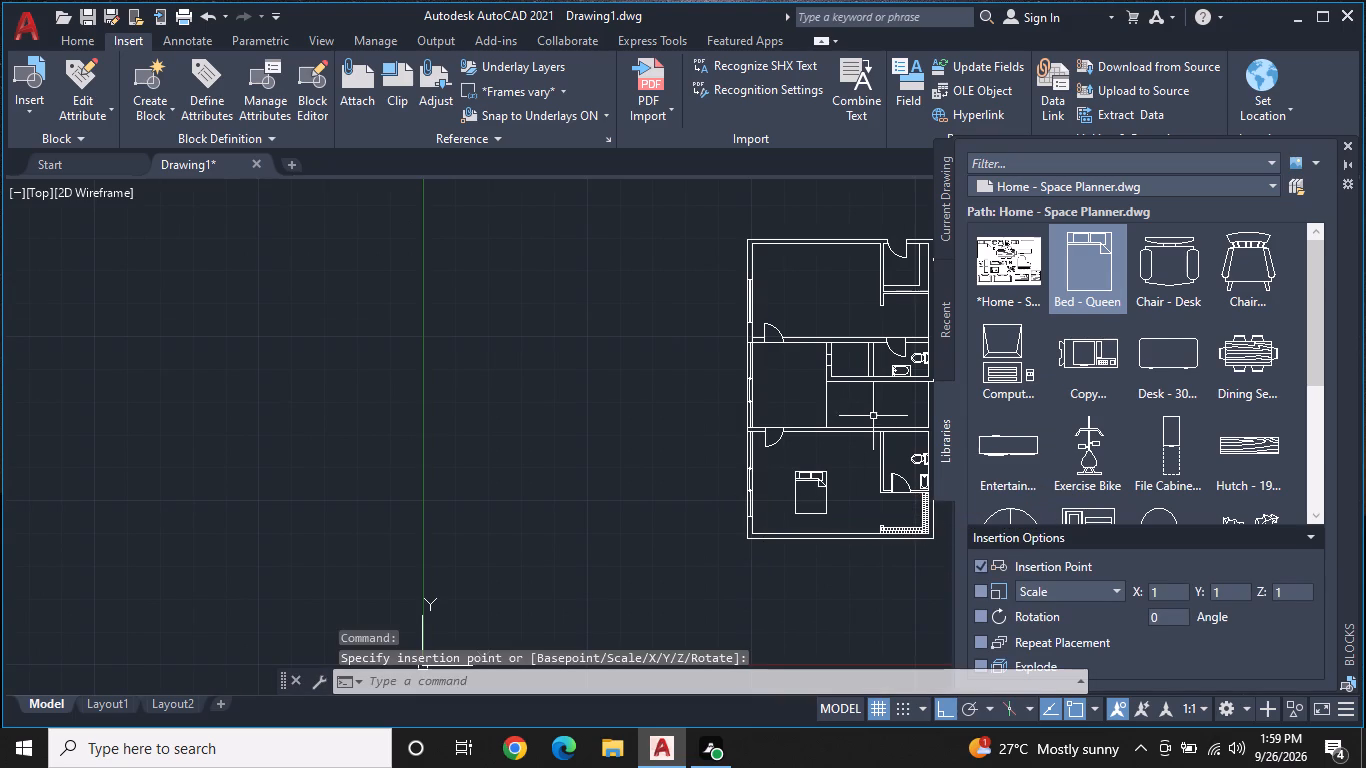
Insert the Chair - Desk block between the queen bed and the bathroom wall in the plan's bottom room.
click(1174, 244)
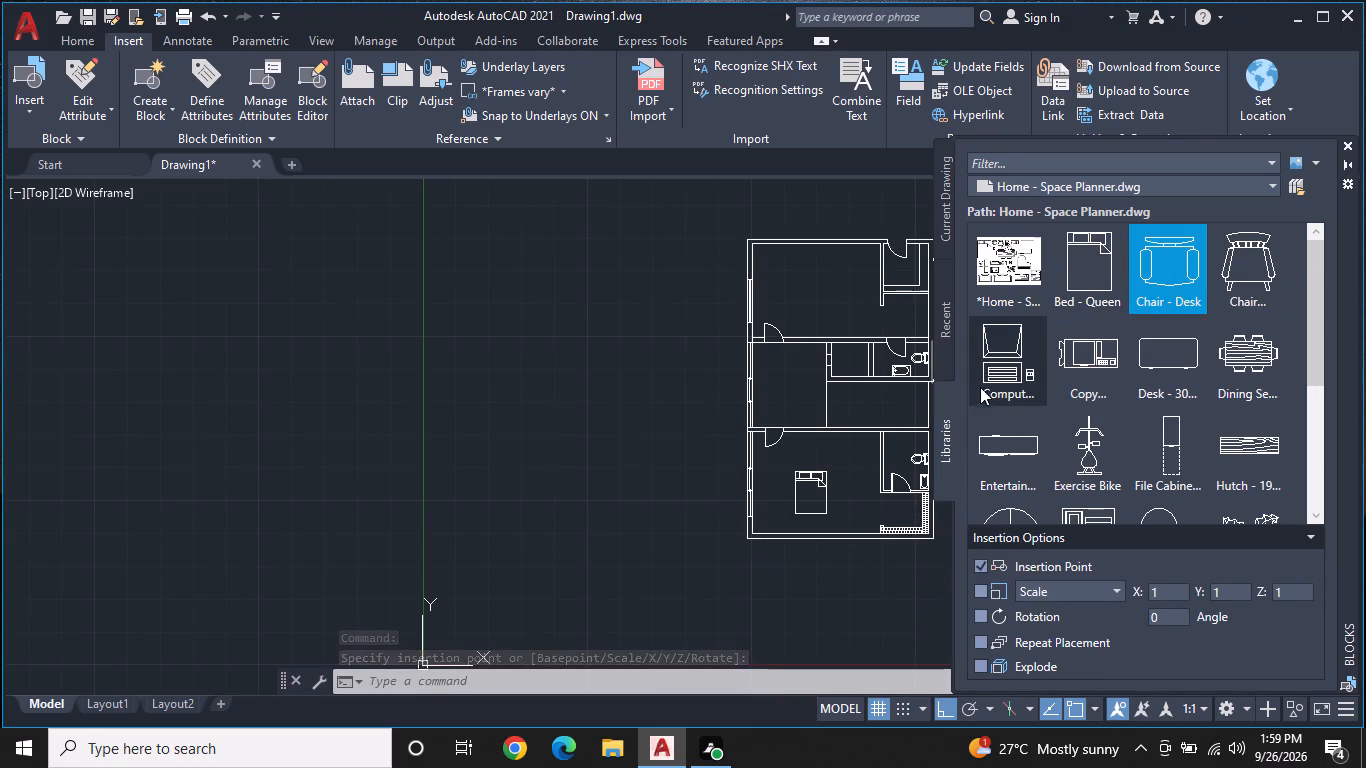
click(856, 483)
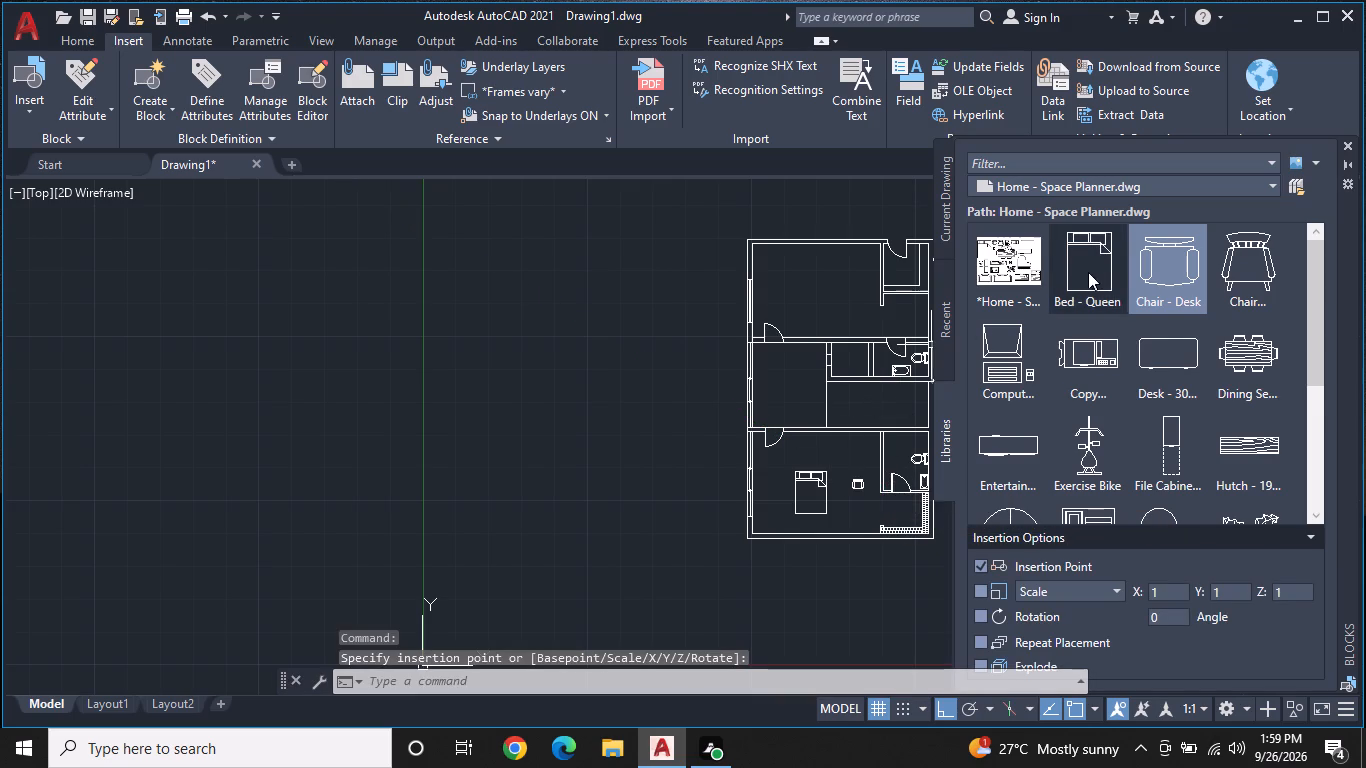
Insert the three-seat round-backed sofa block from the Home - Space Planner.dwg library near the top-left room's upper-left corner.
middle_drag(795, 378, 610, 605)
middle_drag(713, 478, 822, 394)
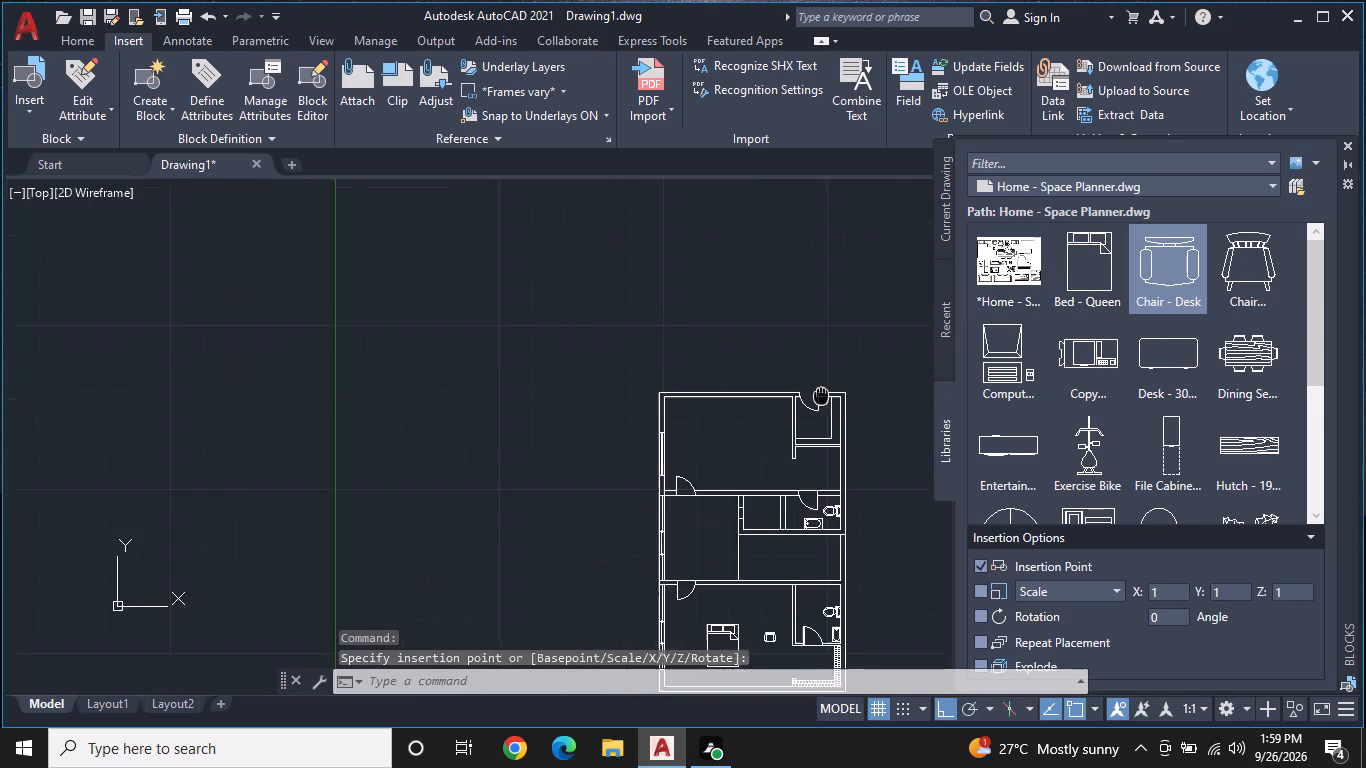
middle_drag(822, 394, 846, 381)
scroll(800, 410, up, 1)
scroll(1131, 397, down, 2)
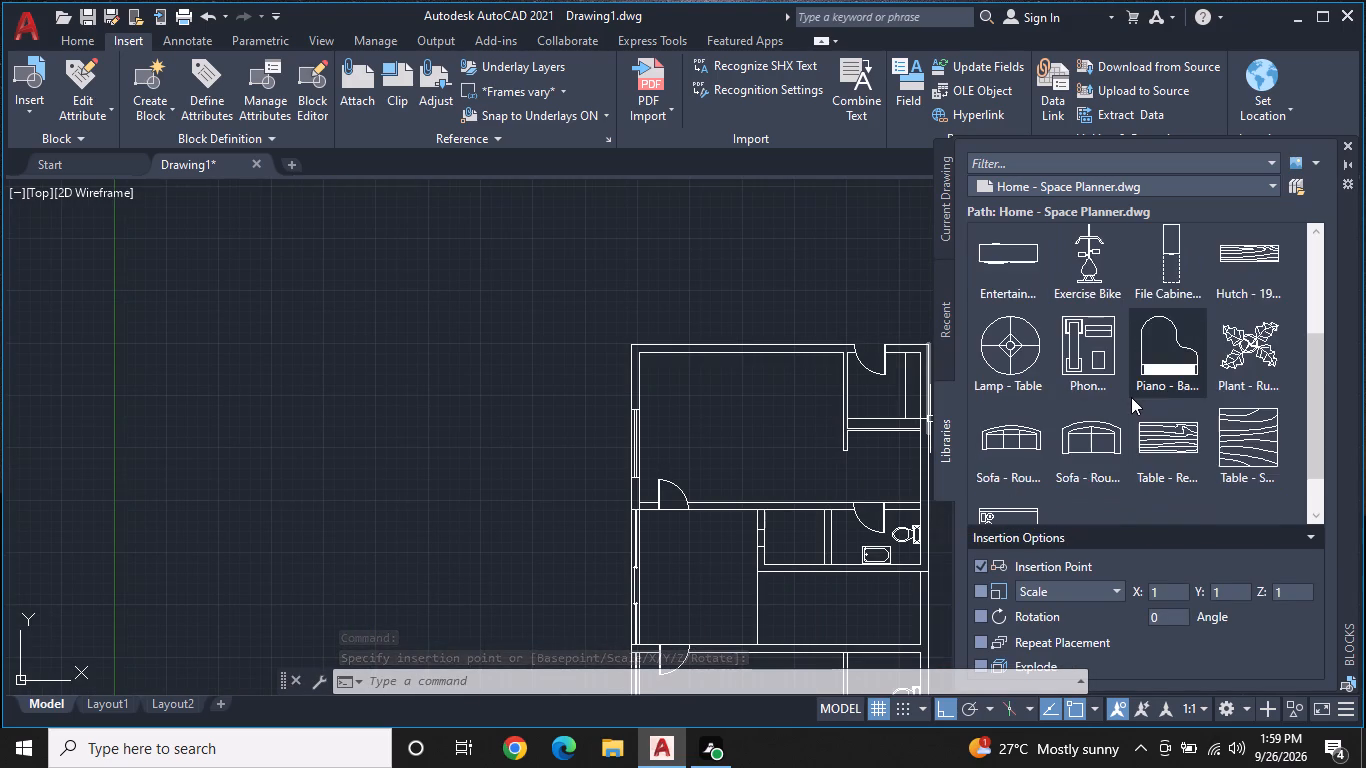
scroll(1131, 397, down, 2)
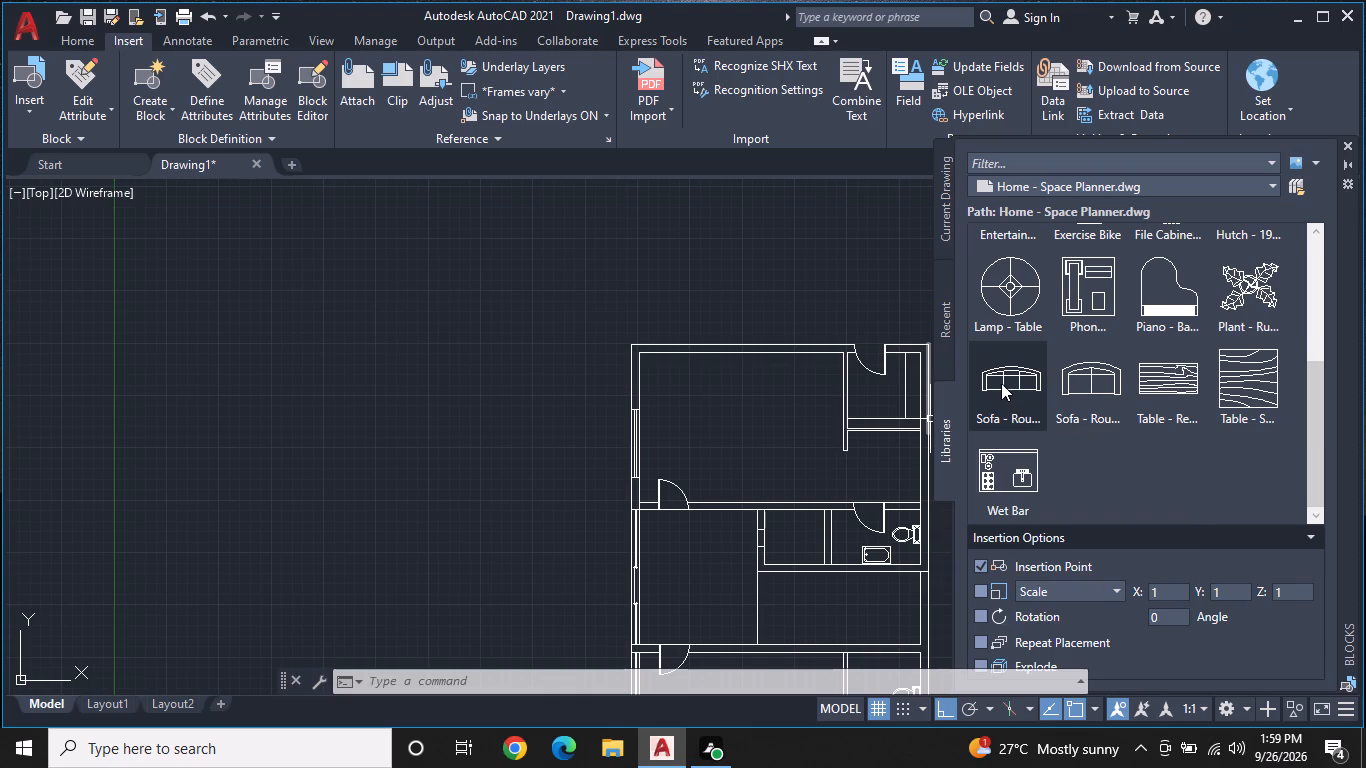
click(1001, 383)
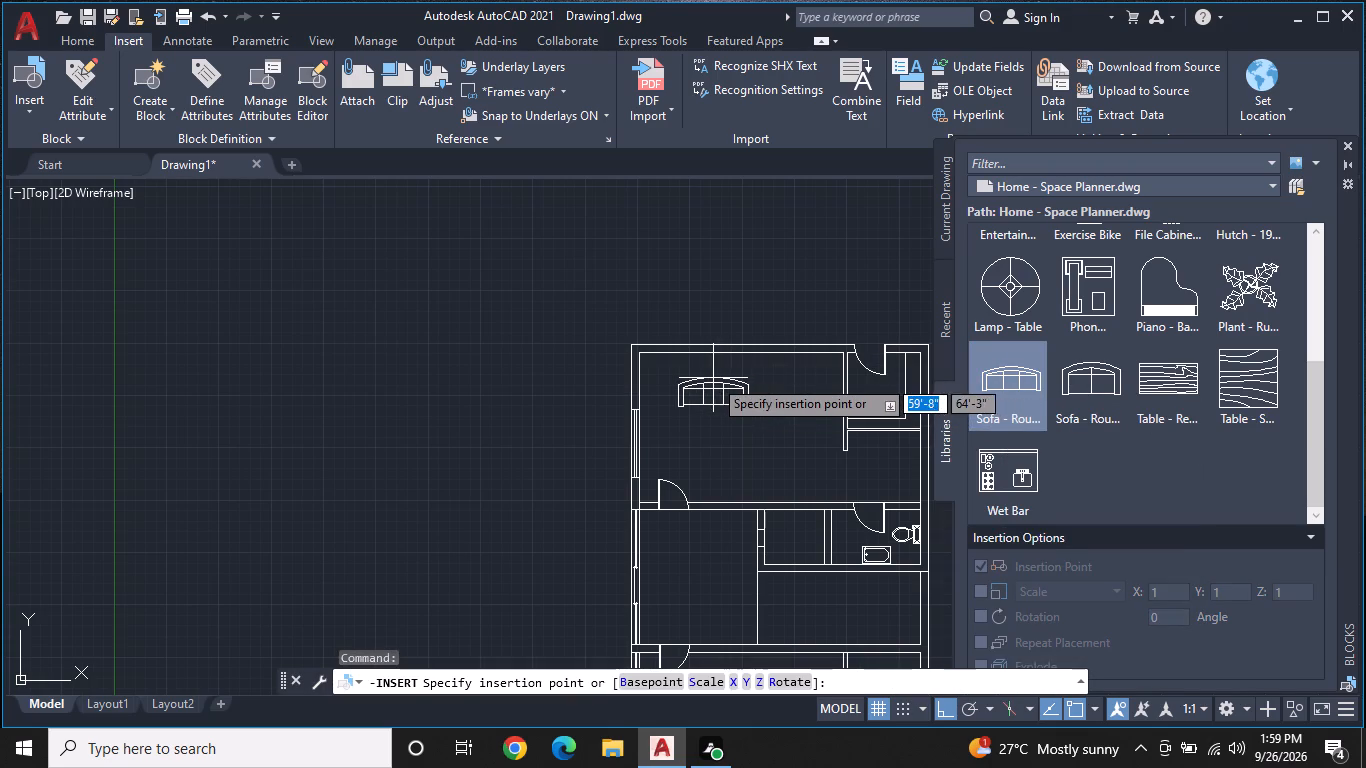
scroll(703, 368, up, 3)
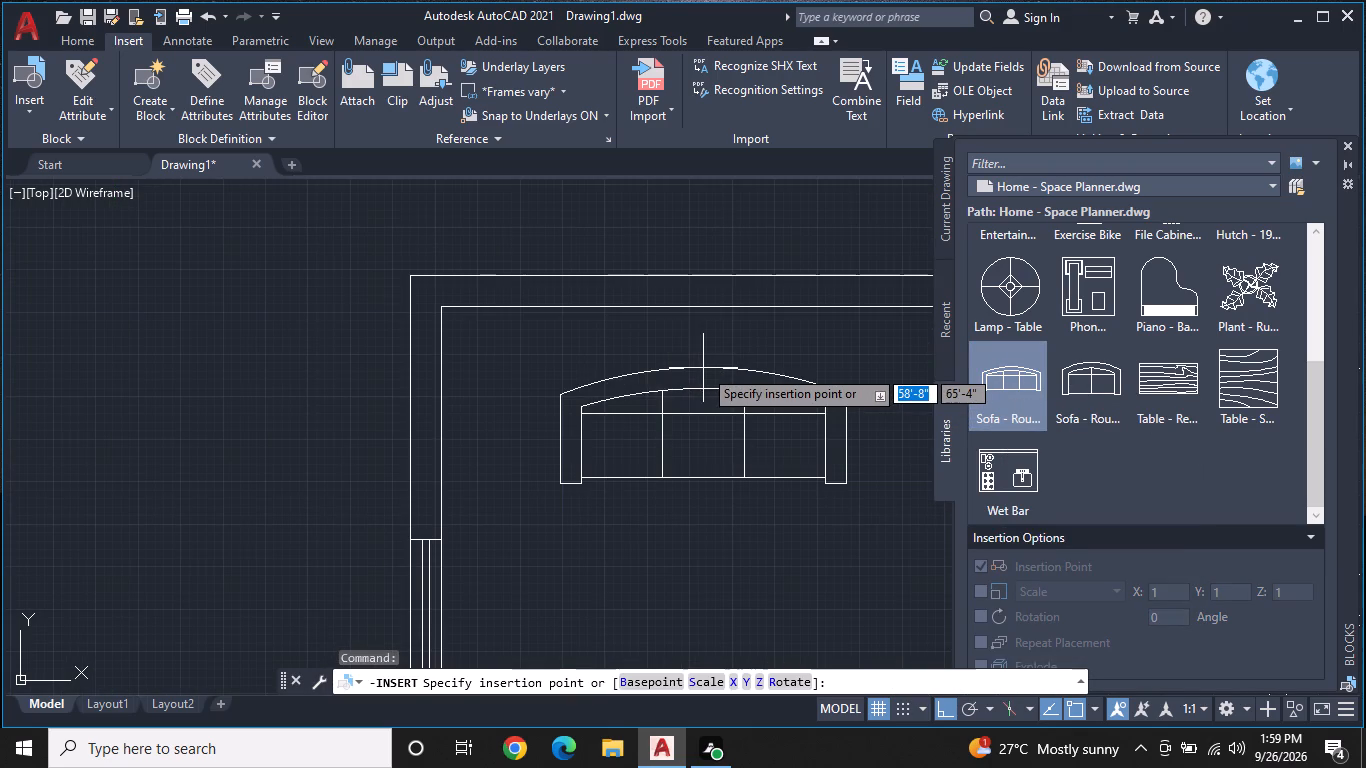
click(695, 355)
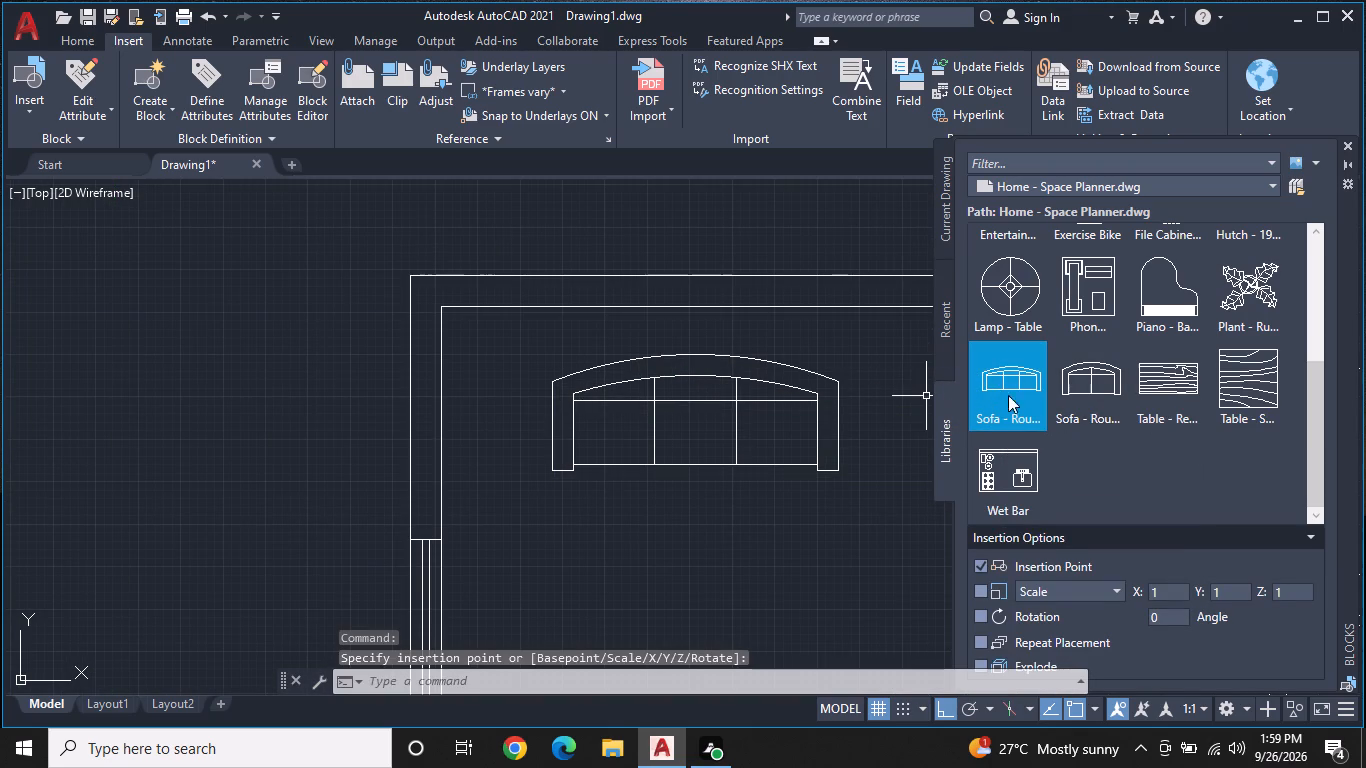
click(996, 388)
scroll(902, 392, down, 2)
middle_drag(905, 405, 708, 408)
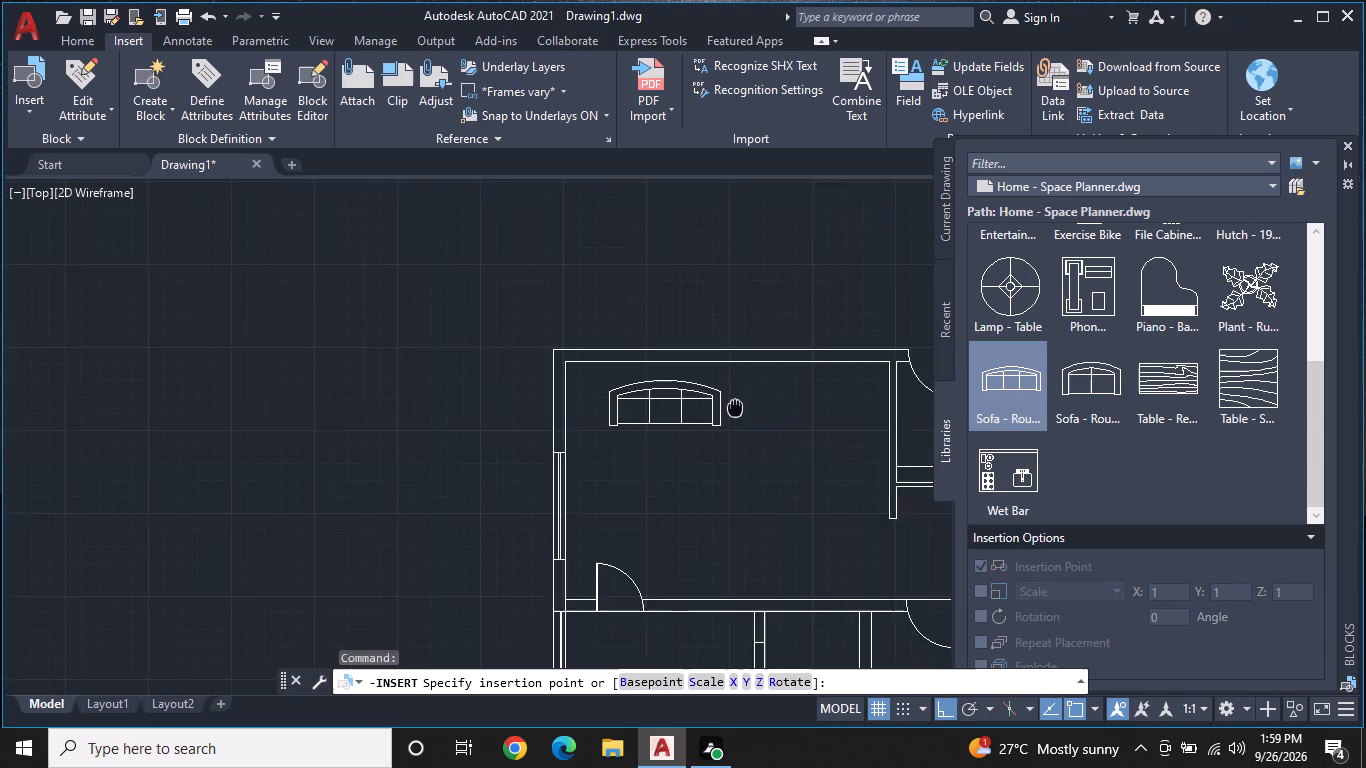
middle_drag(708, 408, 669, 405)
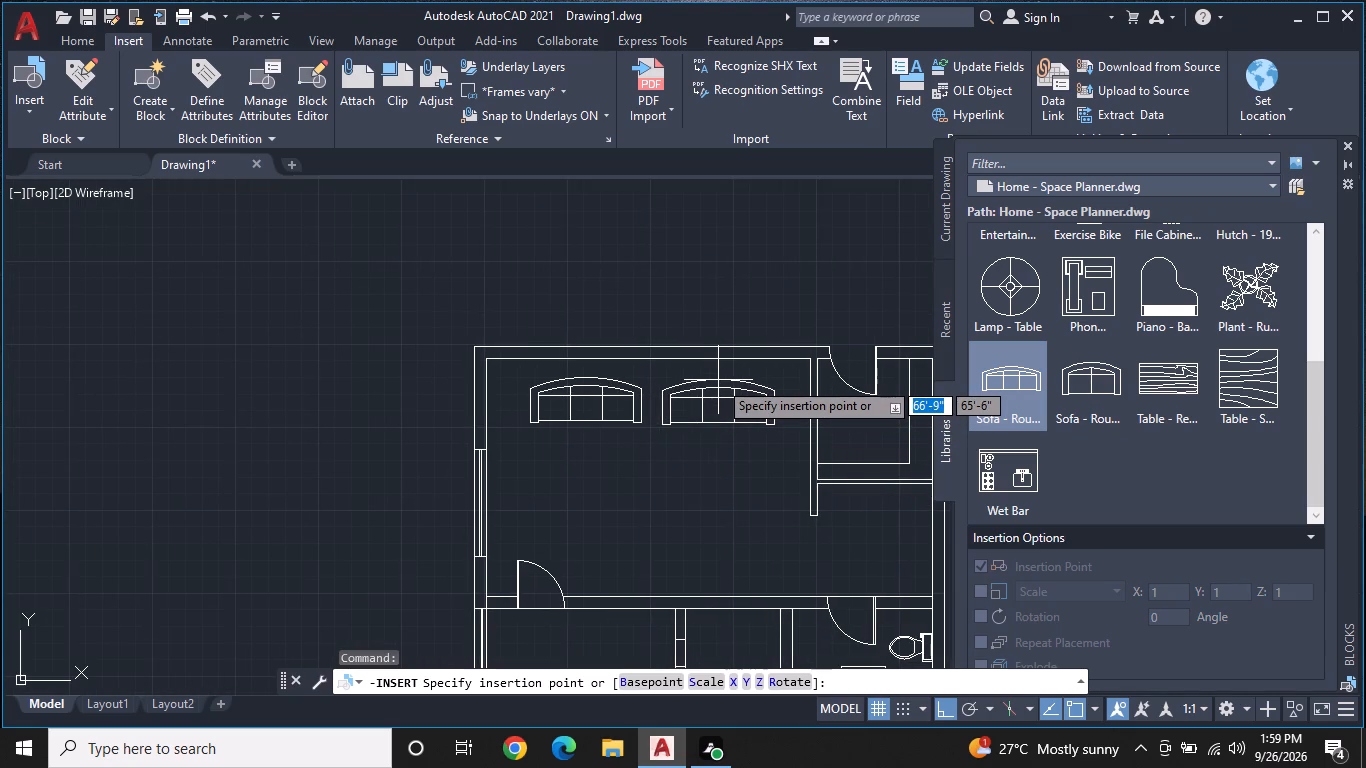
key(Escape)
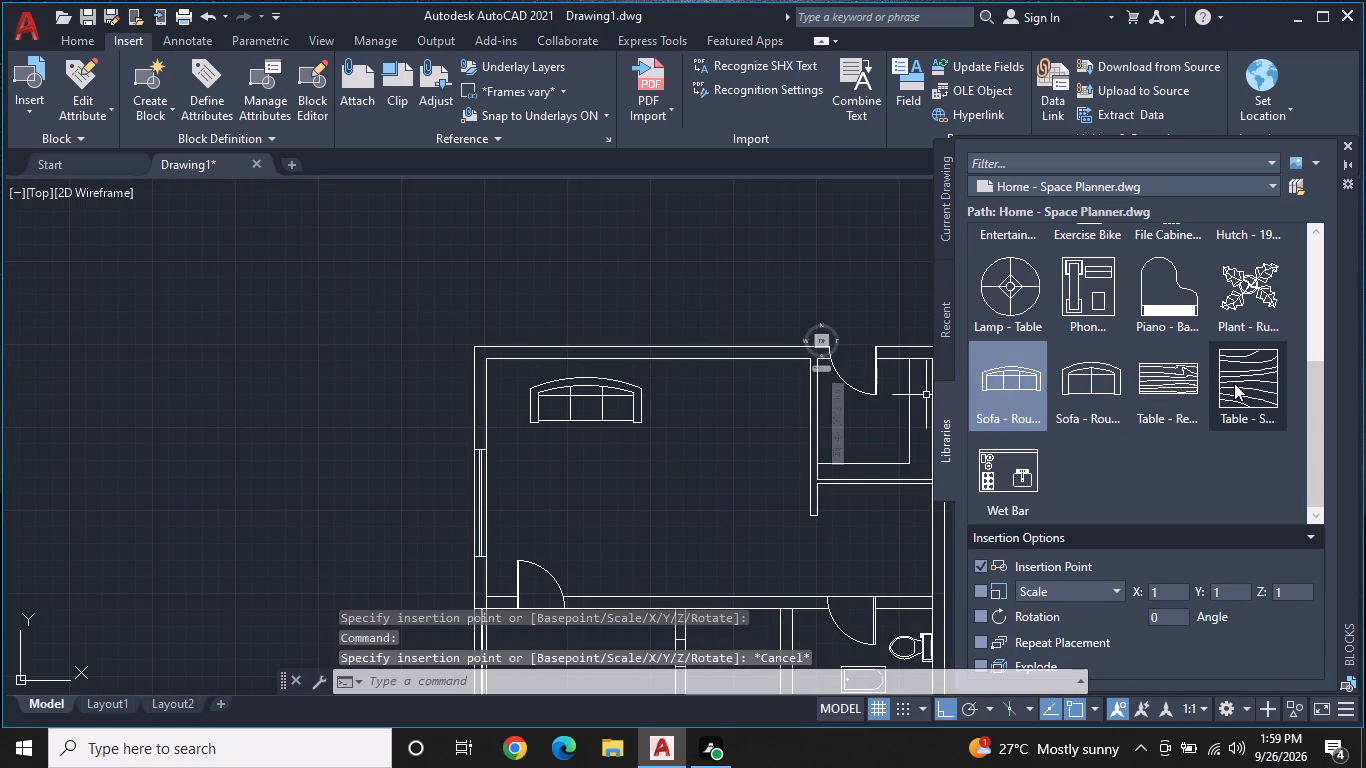
Insert a Chair - Desk block in the top-left room near the counter room's wall, and close the block library.
scroll(1253, 378, up, 1)
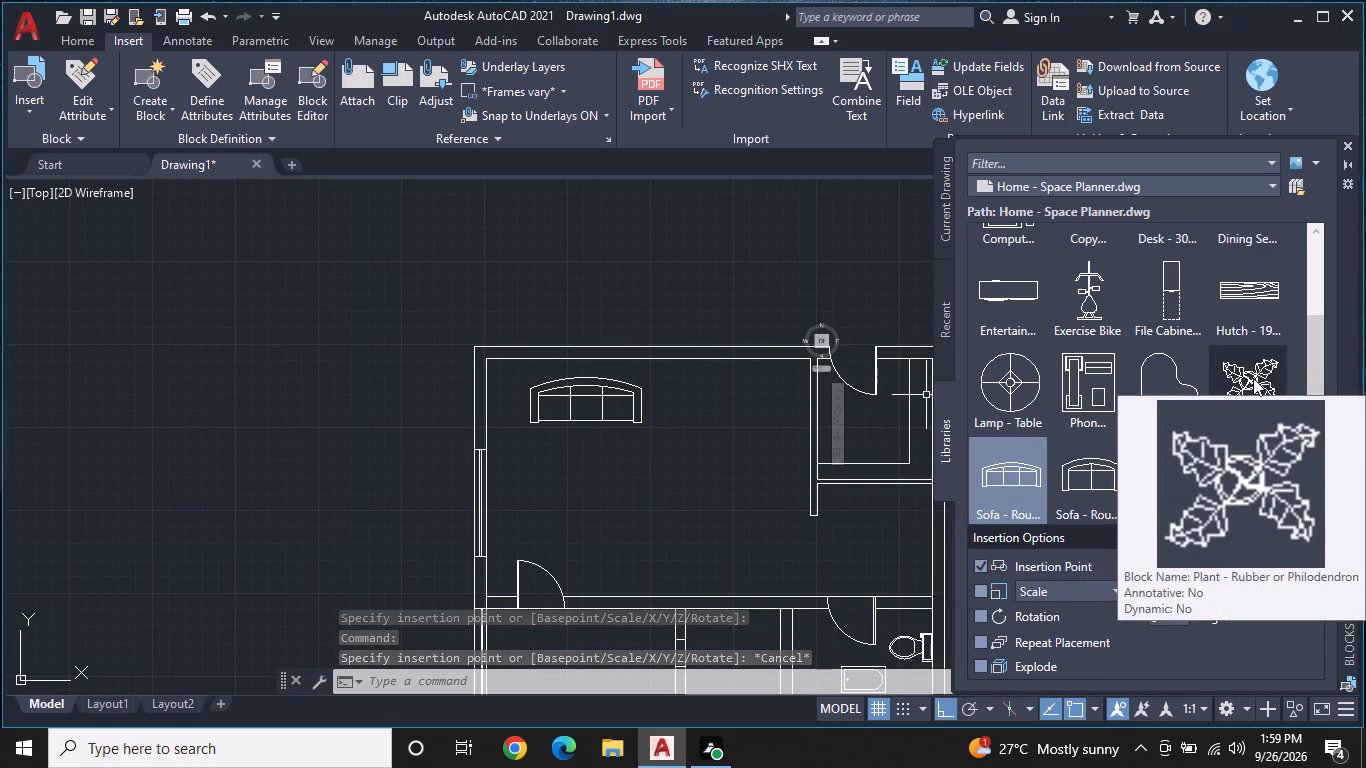
scroll(1253, 378, down, 3)
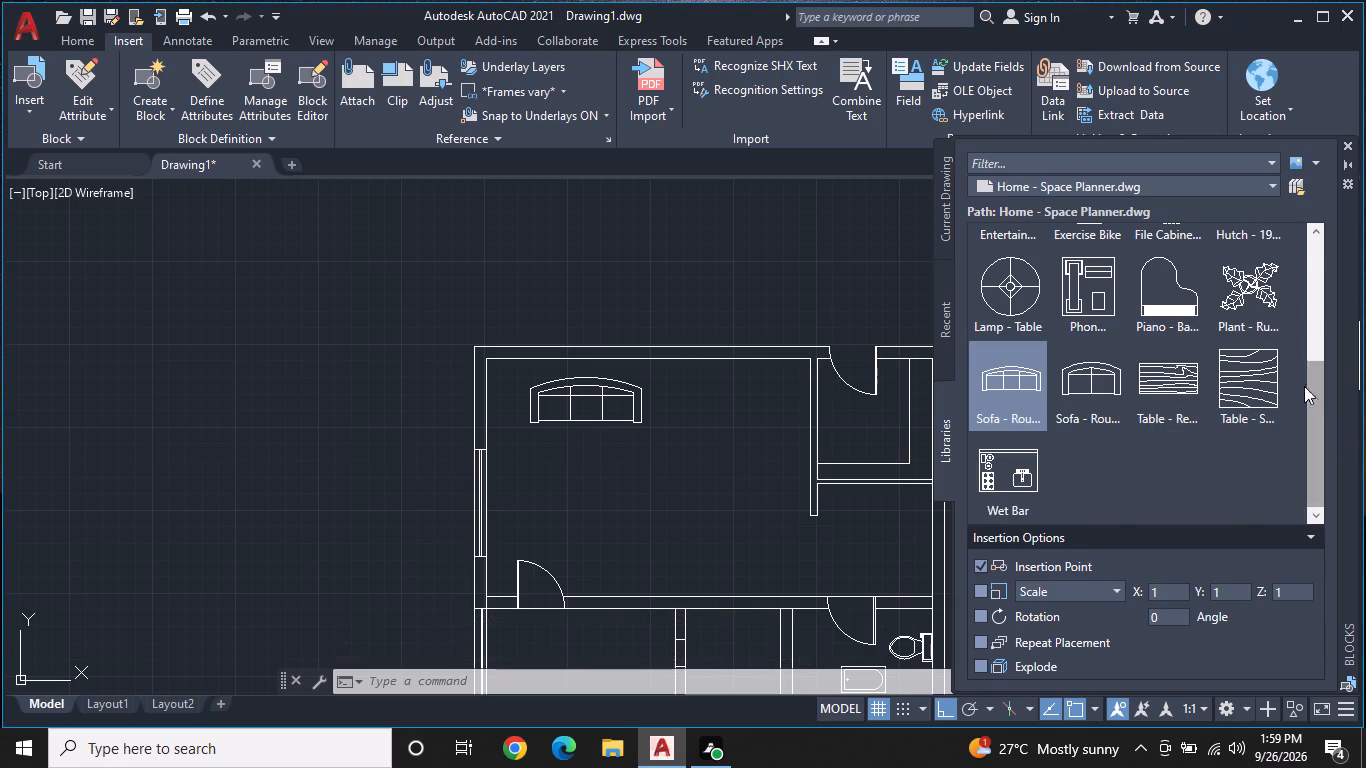
scroll(1115, 355, up, 4)
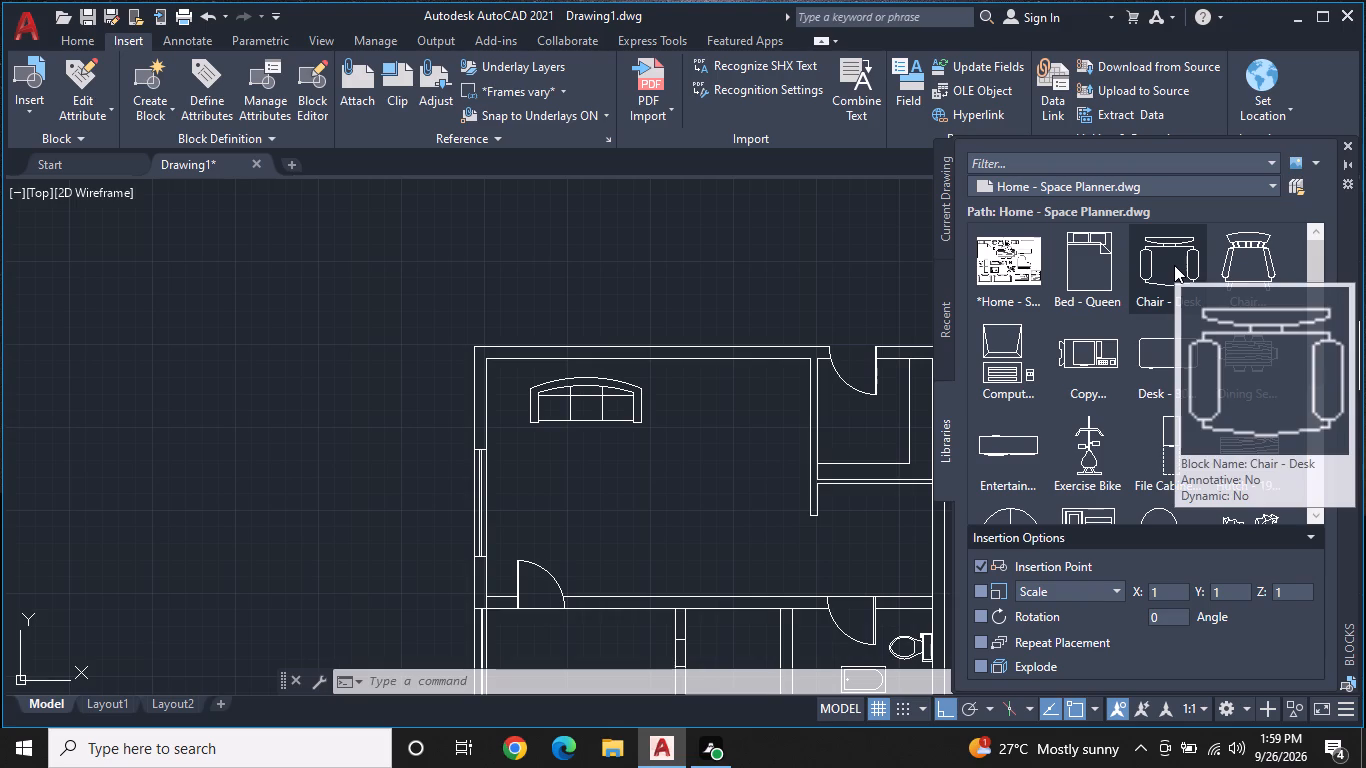
click(1174, 265)
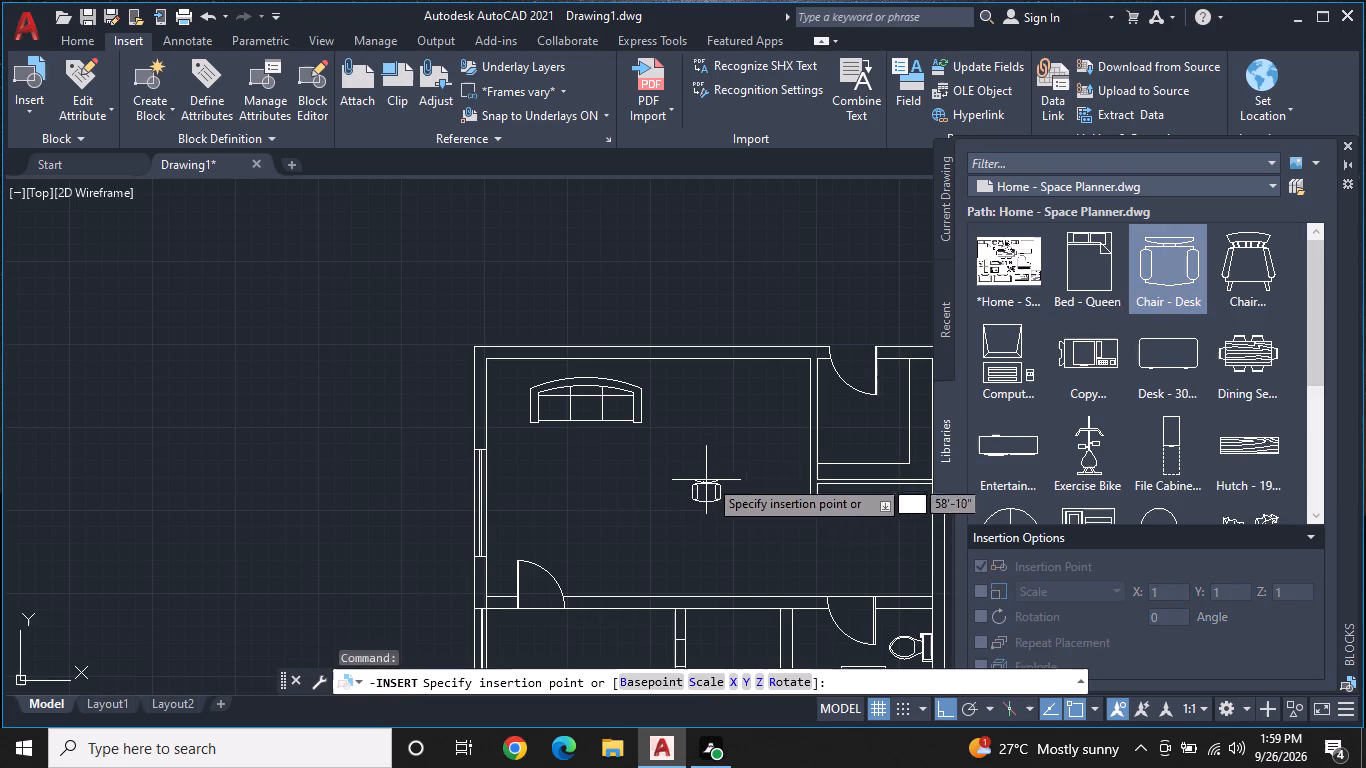
click(771, 408)
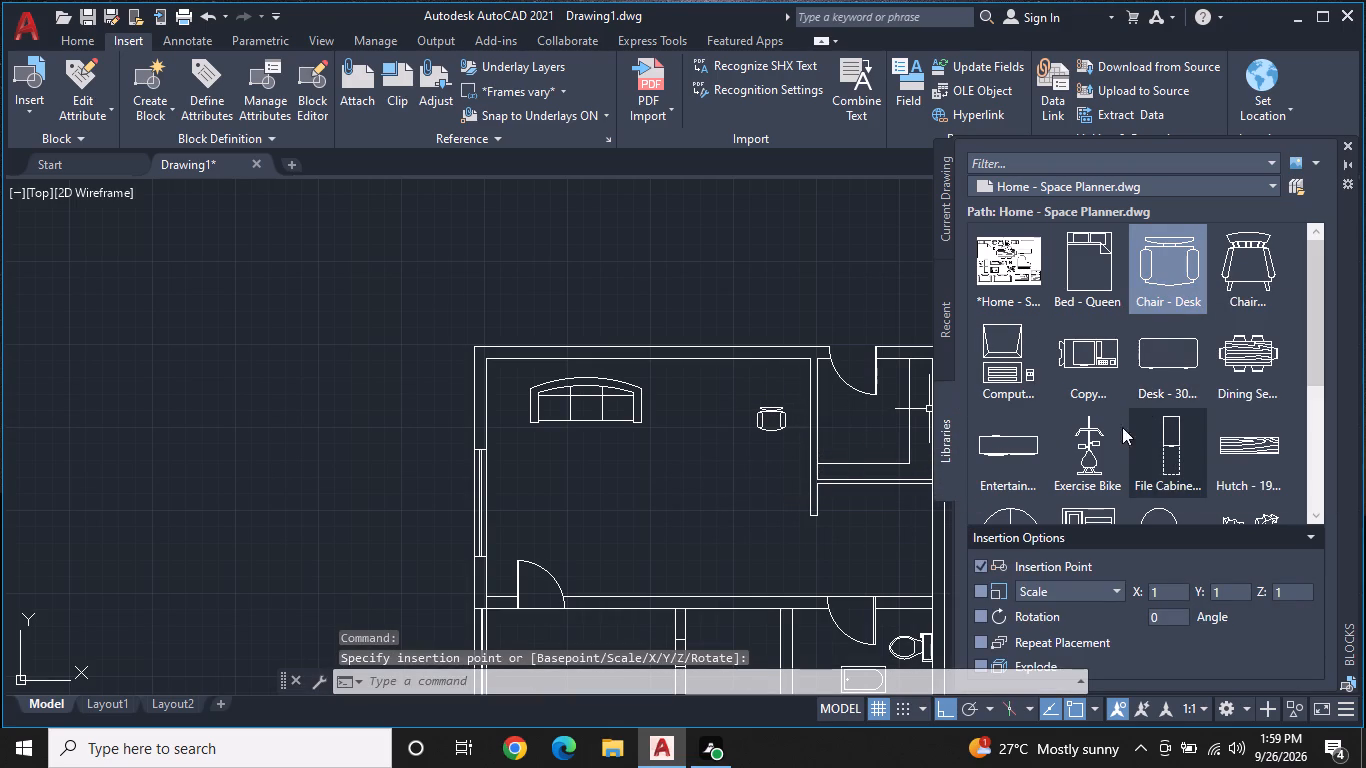
click(1349, 145)
Scale the top-left room's sofa up slightly about its lower-left corner, setting the size freehand.
middle_drag(909, 412, 1168, 392)
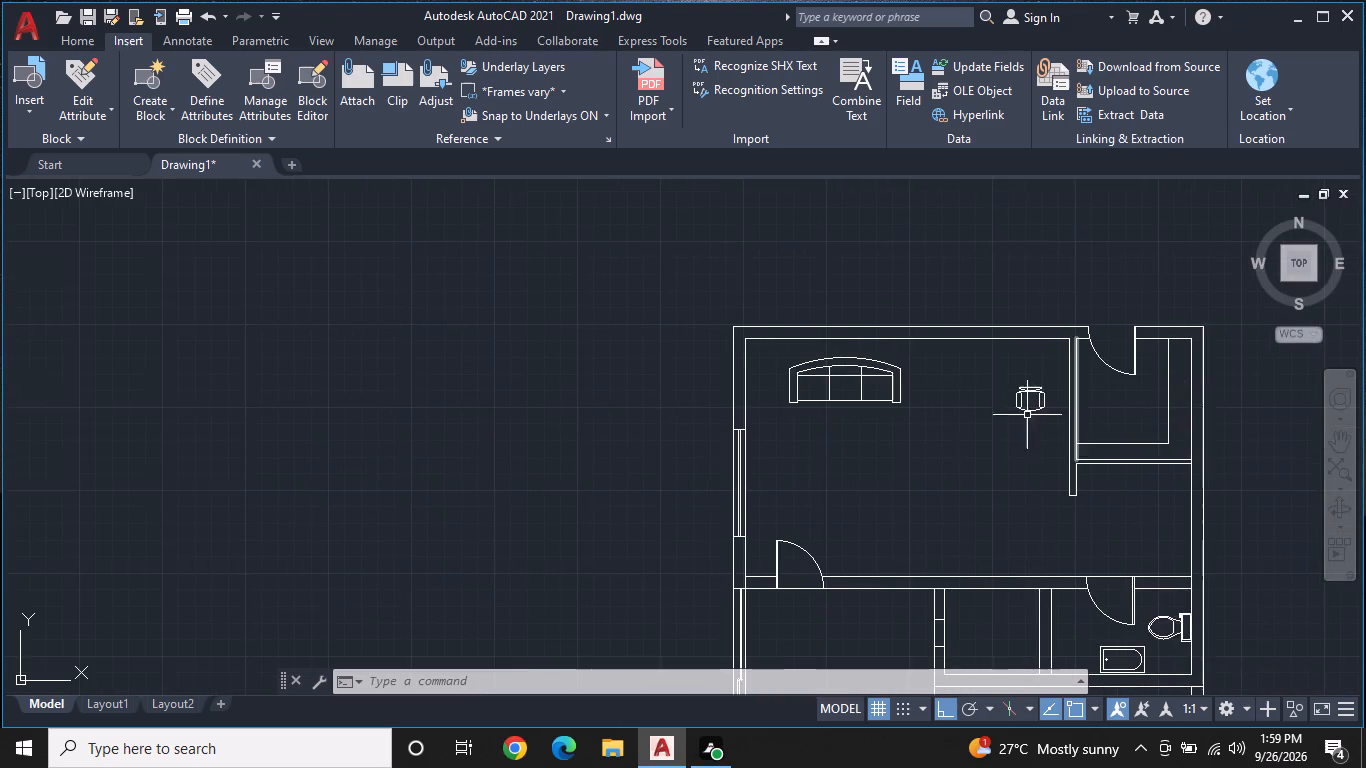
scroll(880, 414, up, 2)
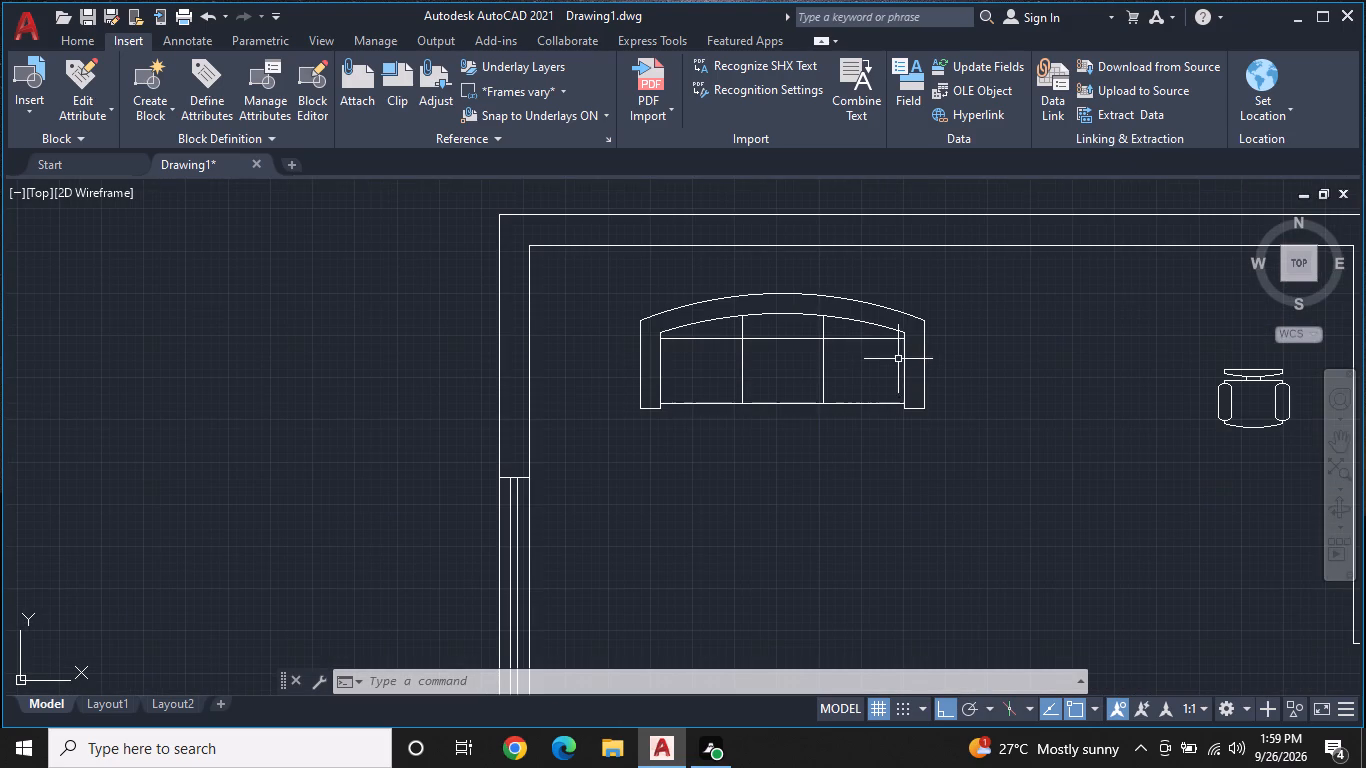
scroll(915, 340, down, 6)
scroll(913, 361, up, 2)
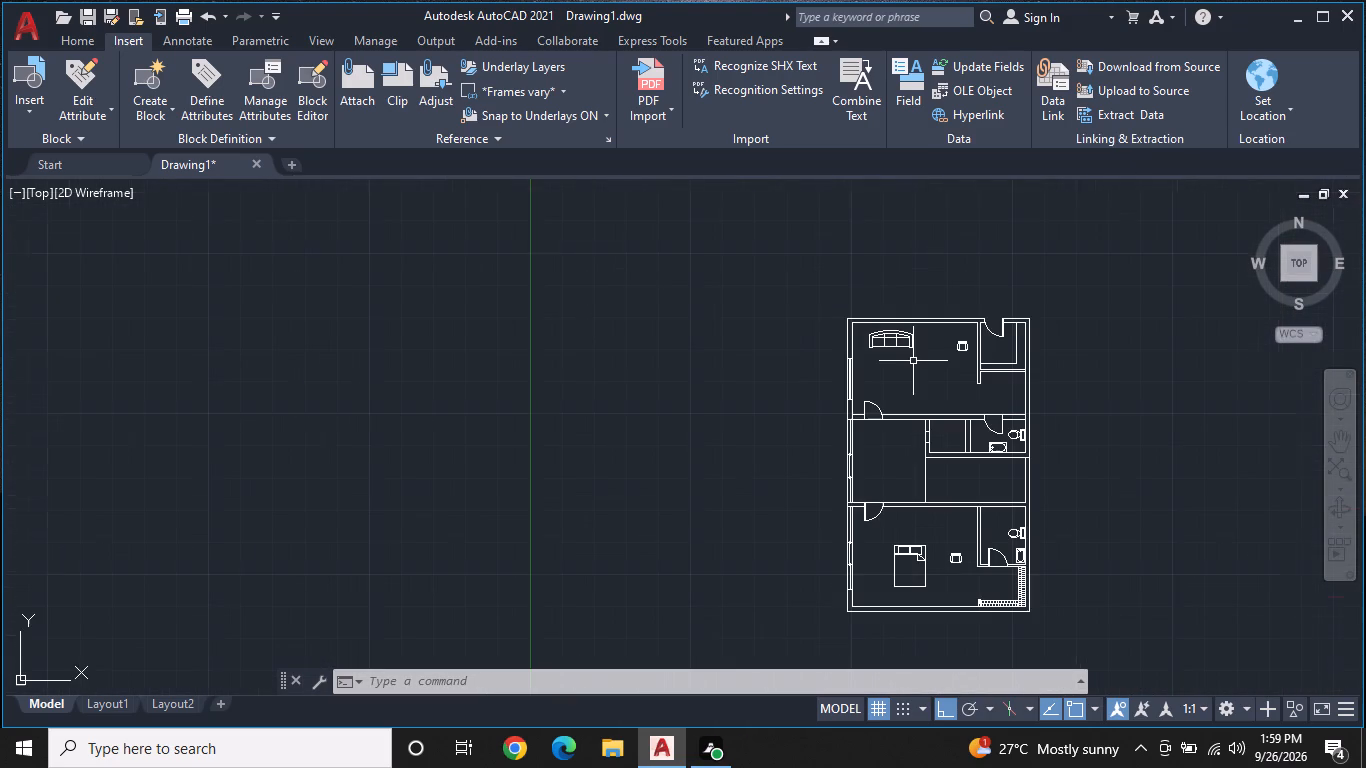
middle_drag(909, 362, 866, 377)
scroll(866, 377, up, 2)
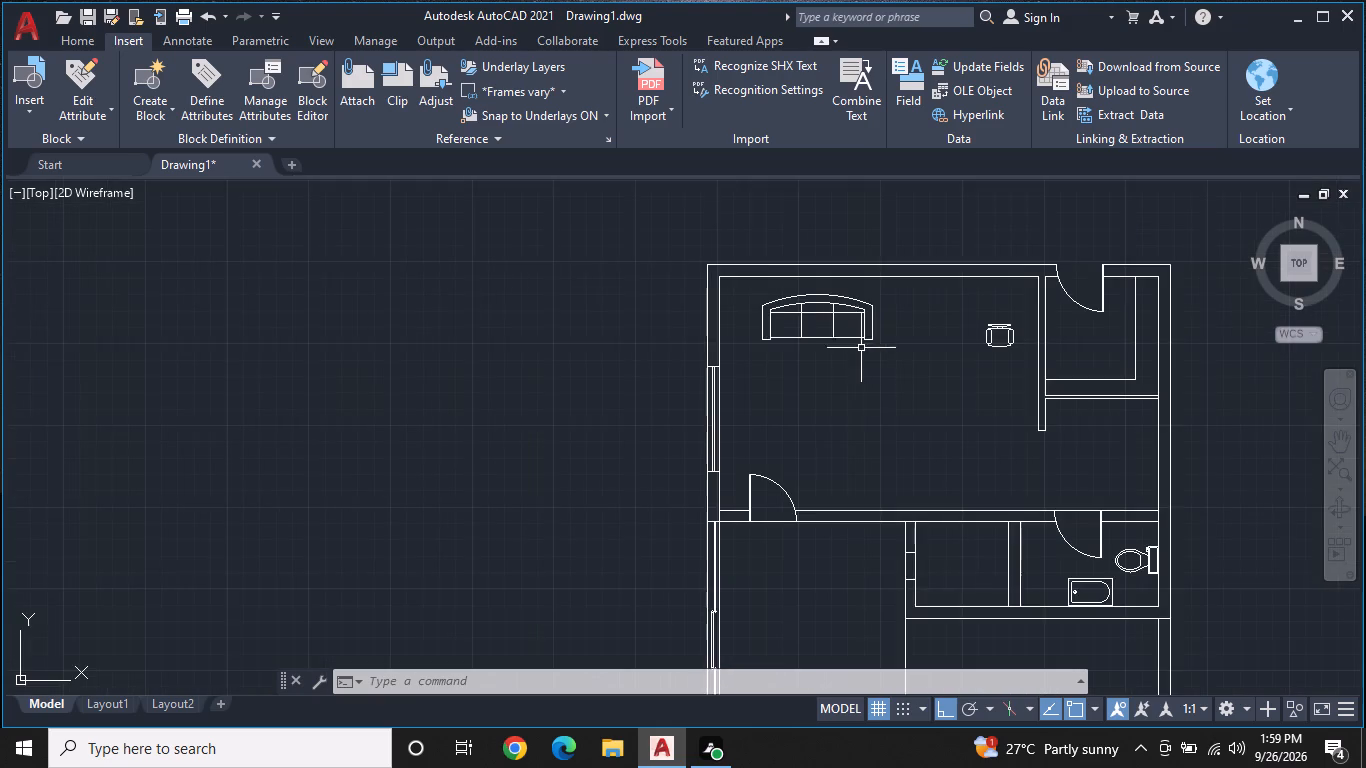
middle_drag(860, 343, 870, 404)
scroll(870, 404, up, 1)
click(873, 372)
right_click(873, 372)
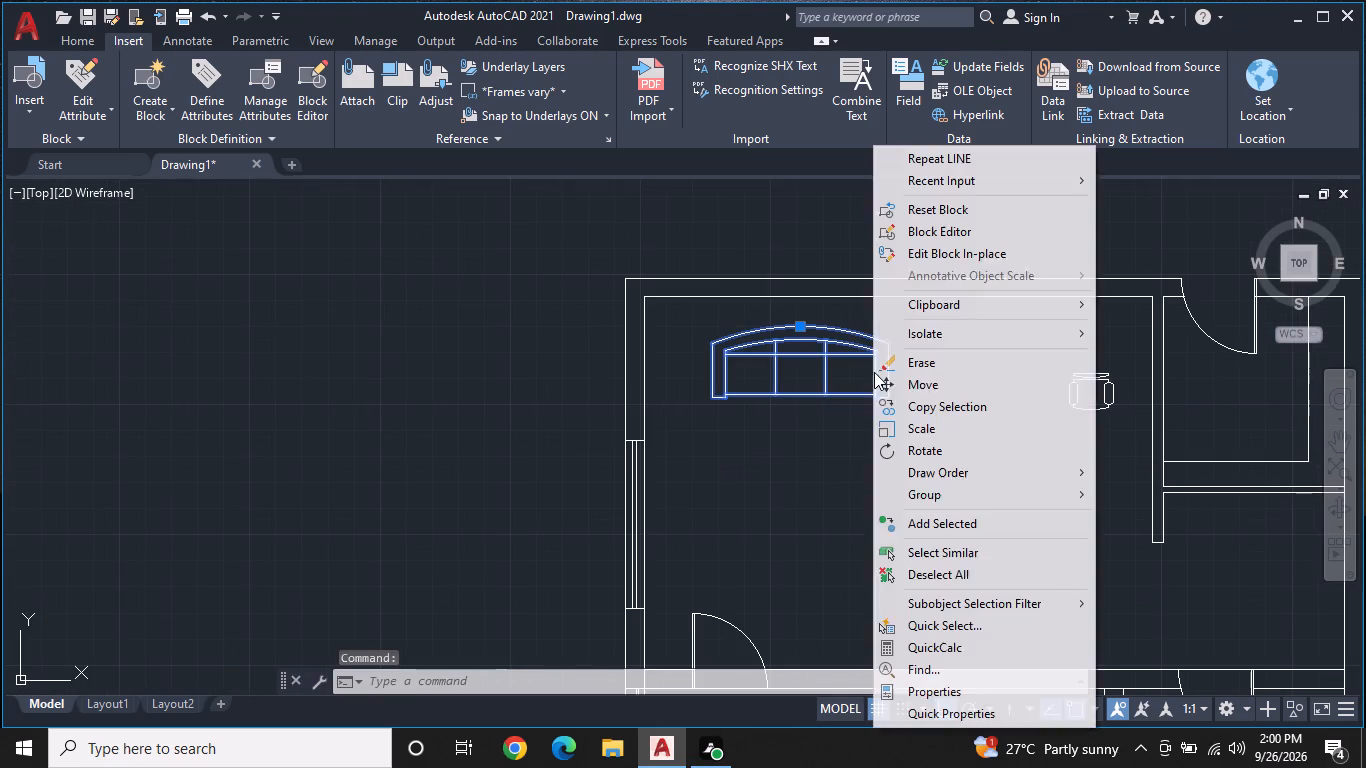
click(886, 429)
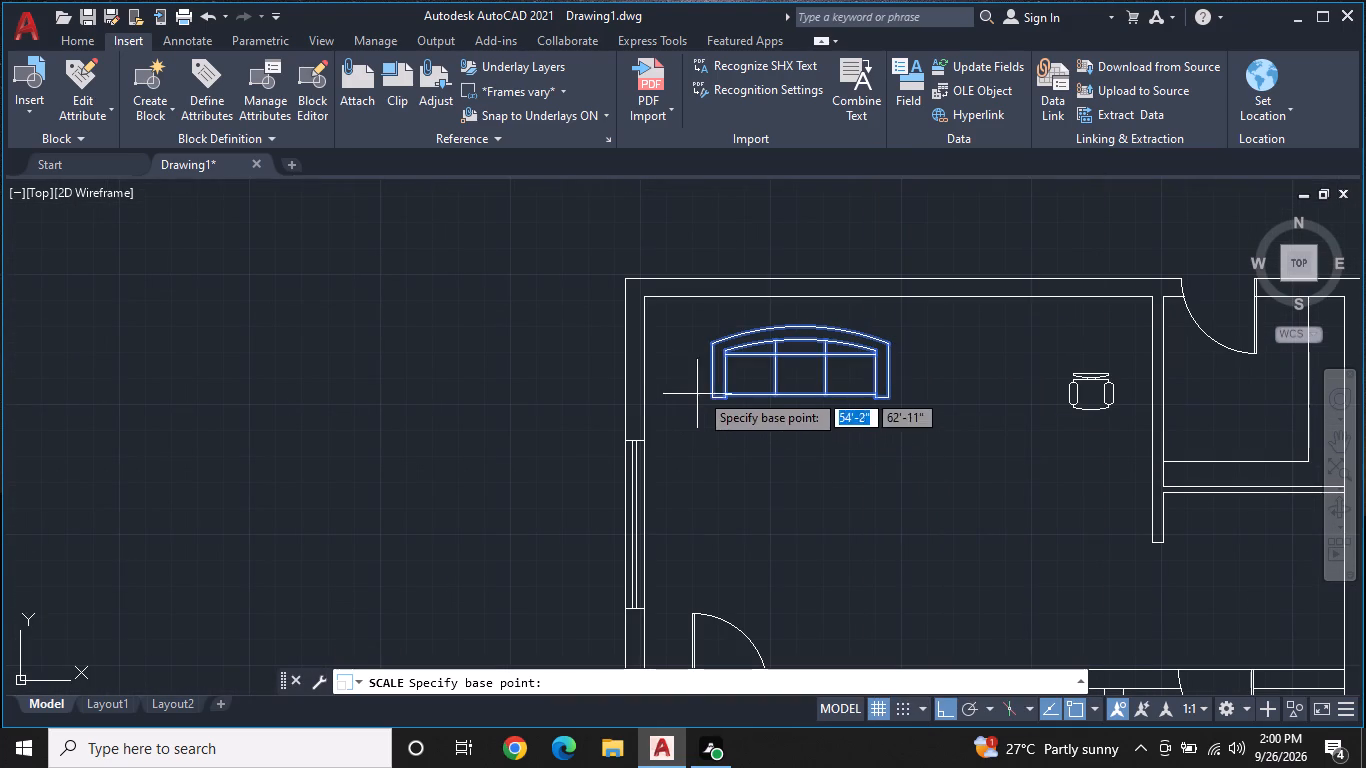
click(713, 397)
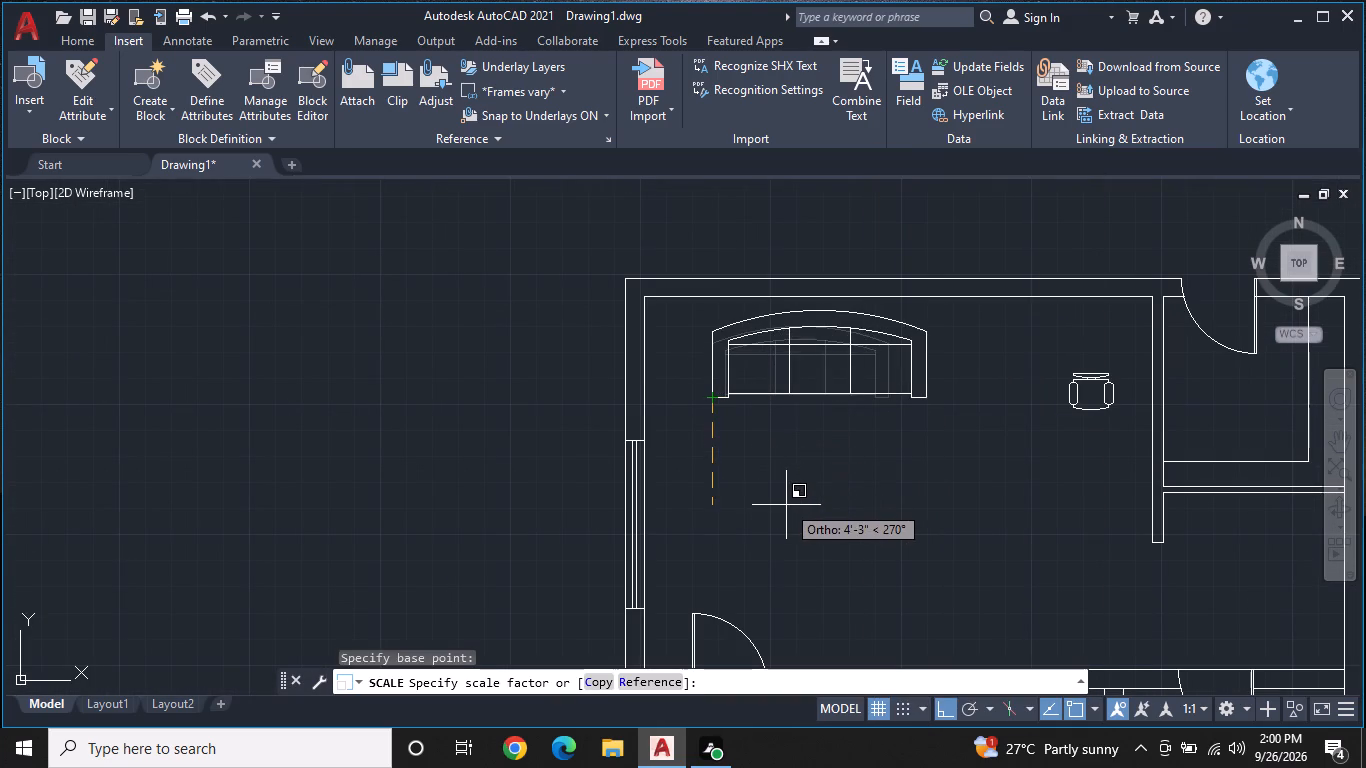
click(786, 500)
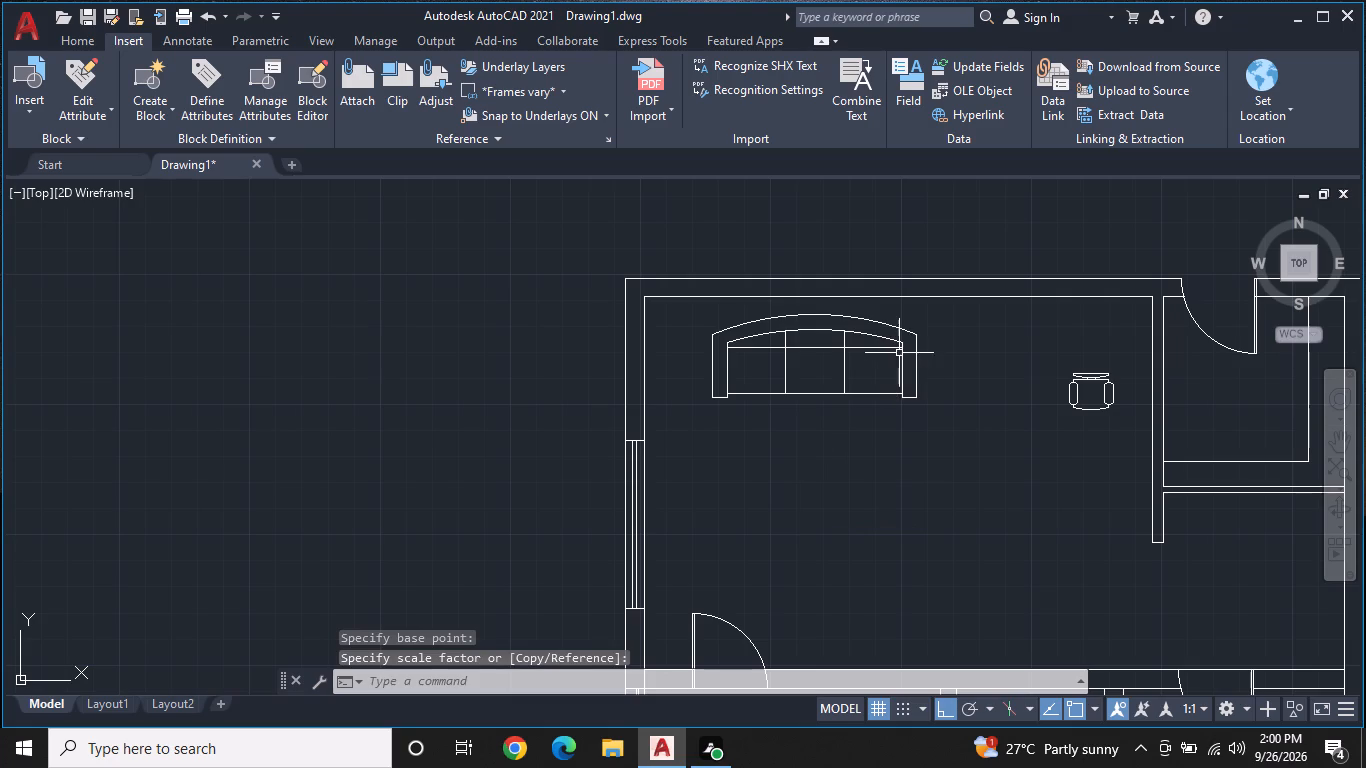
Move the enlarged sofa by its back midpoint slightly down and left, adjusting its final position with ortho off.
click(899, 351)
click(816, 317)
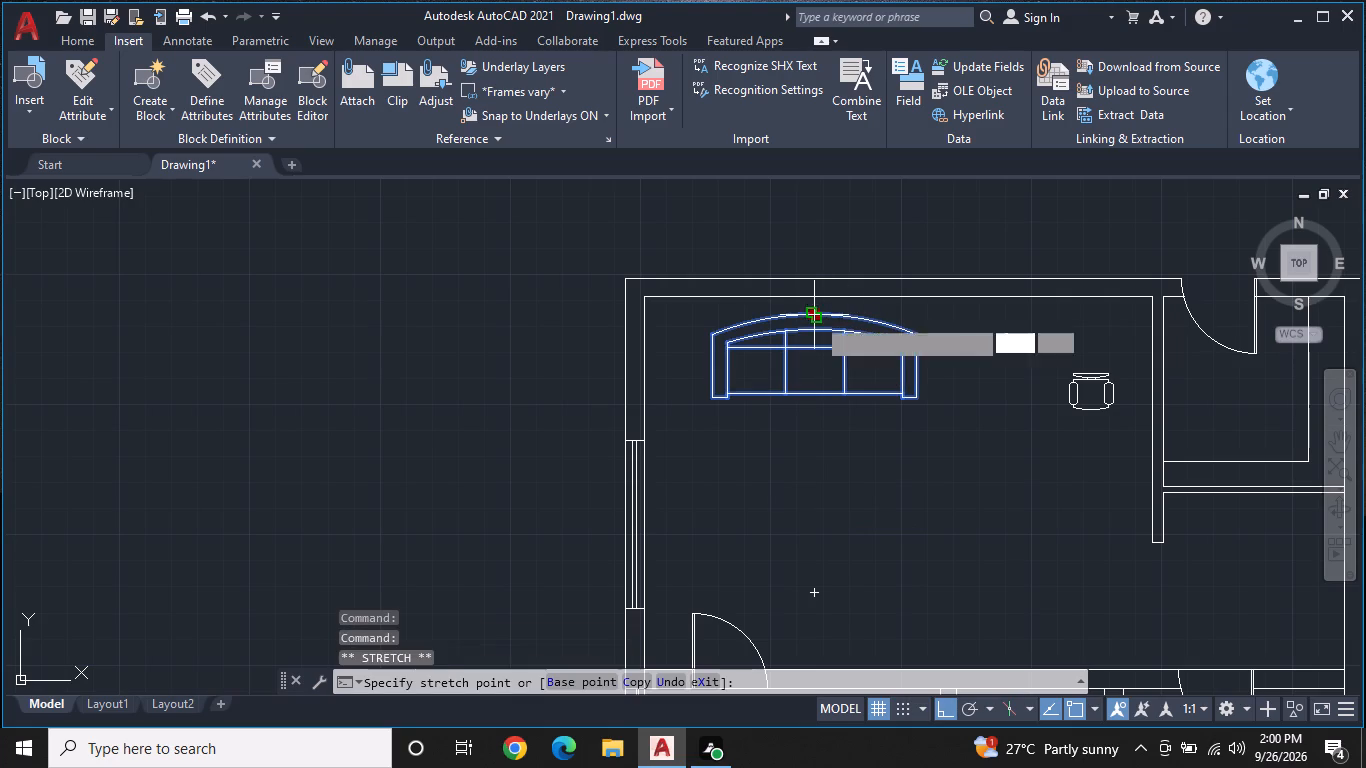
click(784, 344)
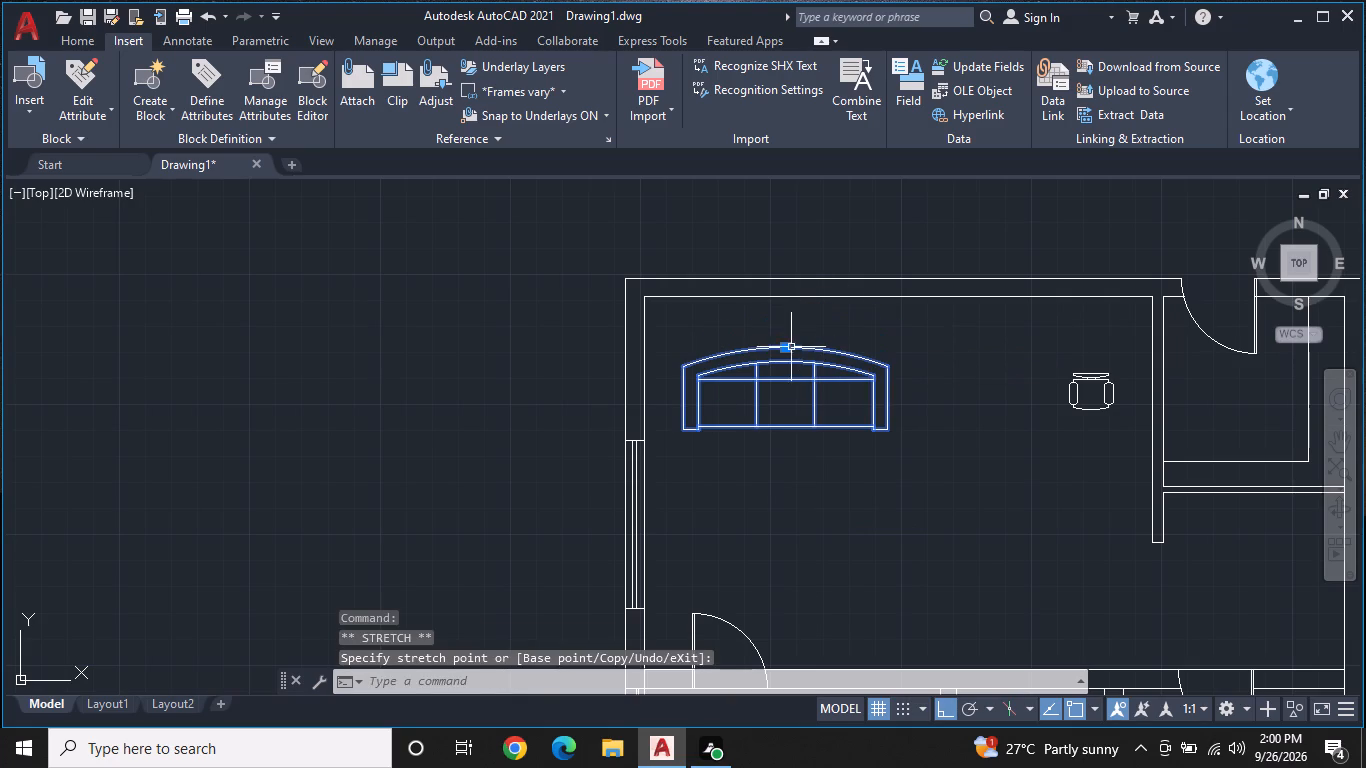
click(784, 351)
key(F8)
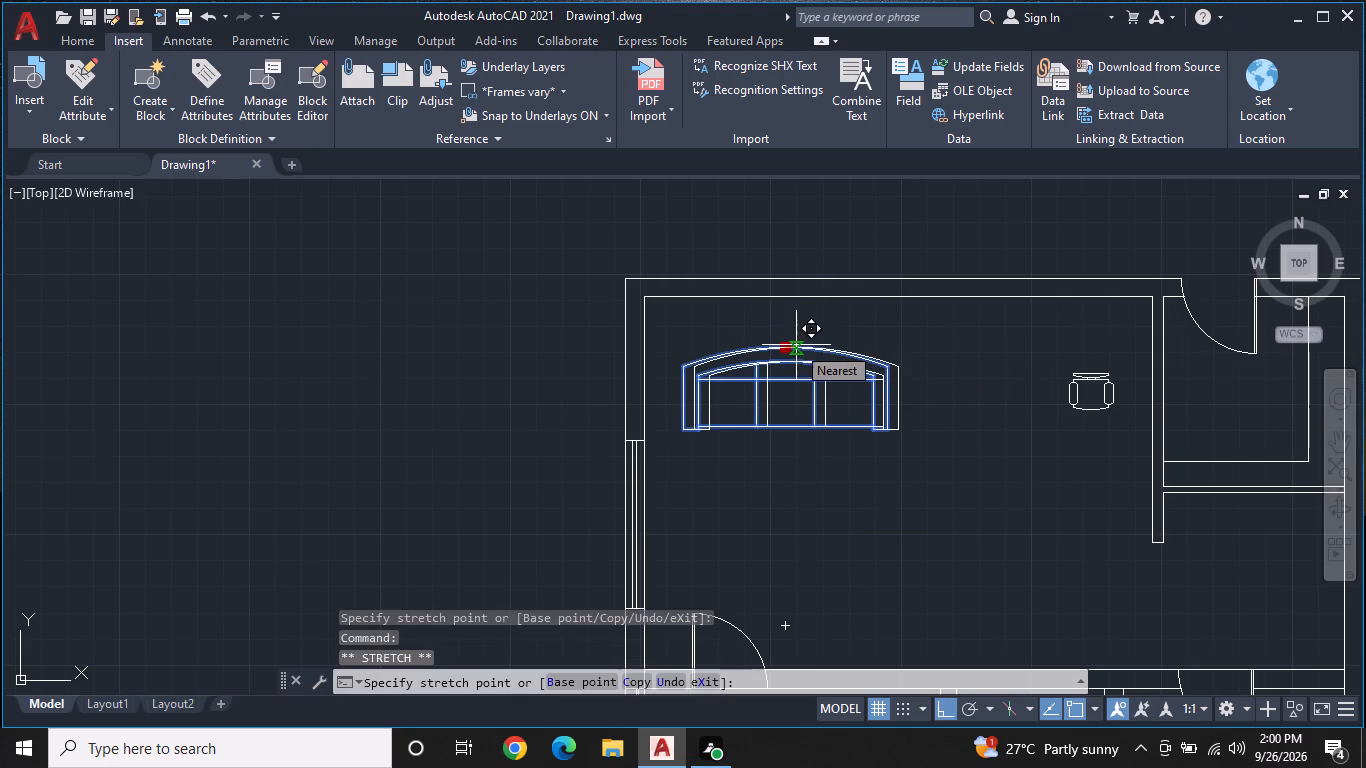
double_click(797, 339)
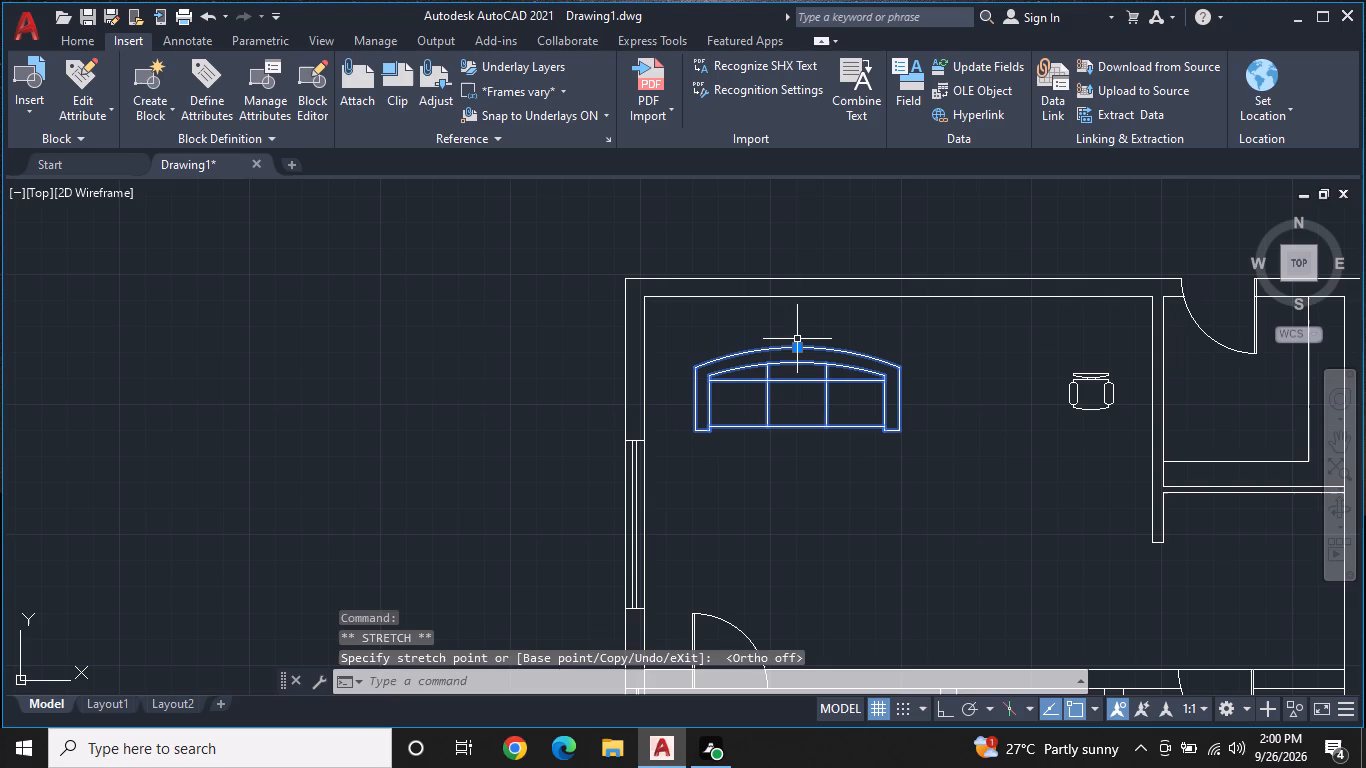
Copy the sofa from its back midpoint about 8'-11" horizontally toward the counter room, with ortho on.
right_click(843, 374)
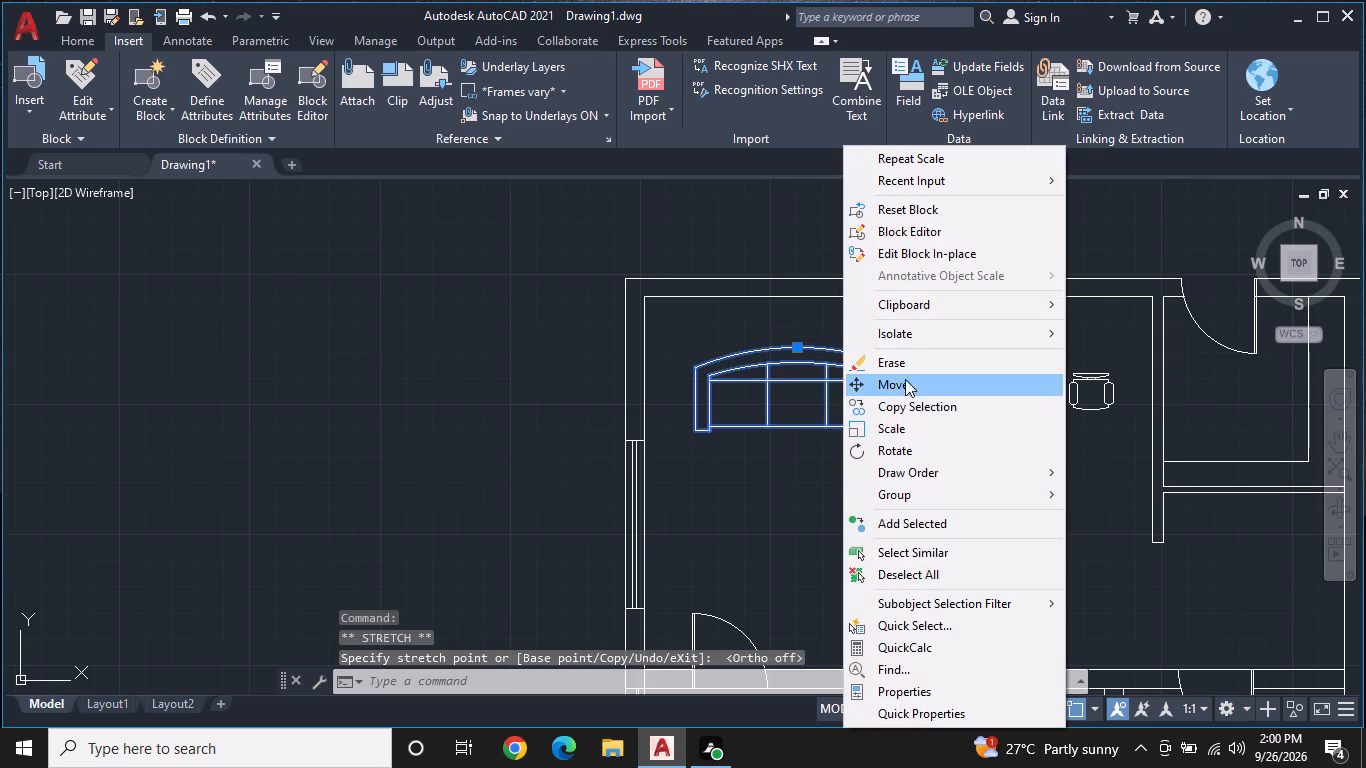
click(912, 406)
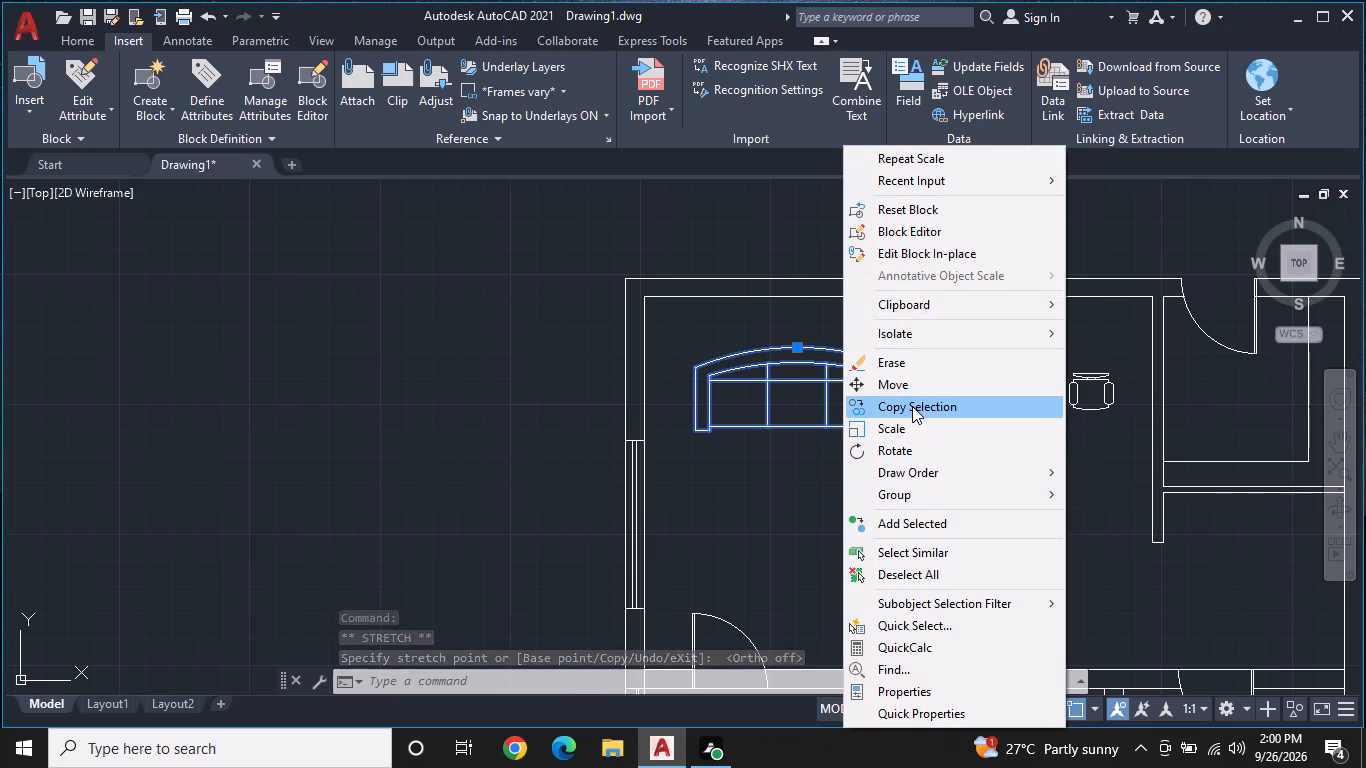
click(801, 352)
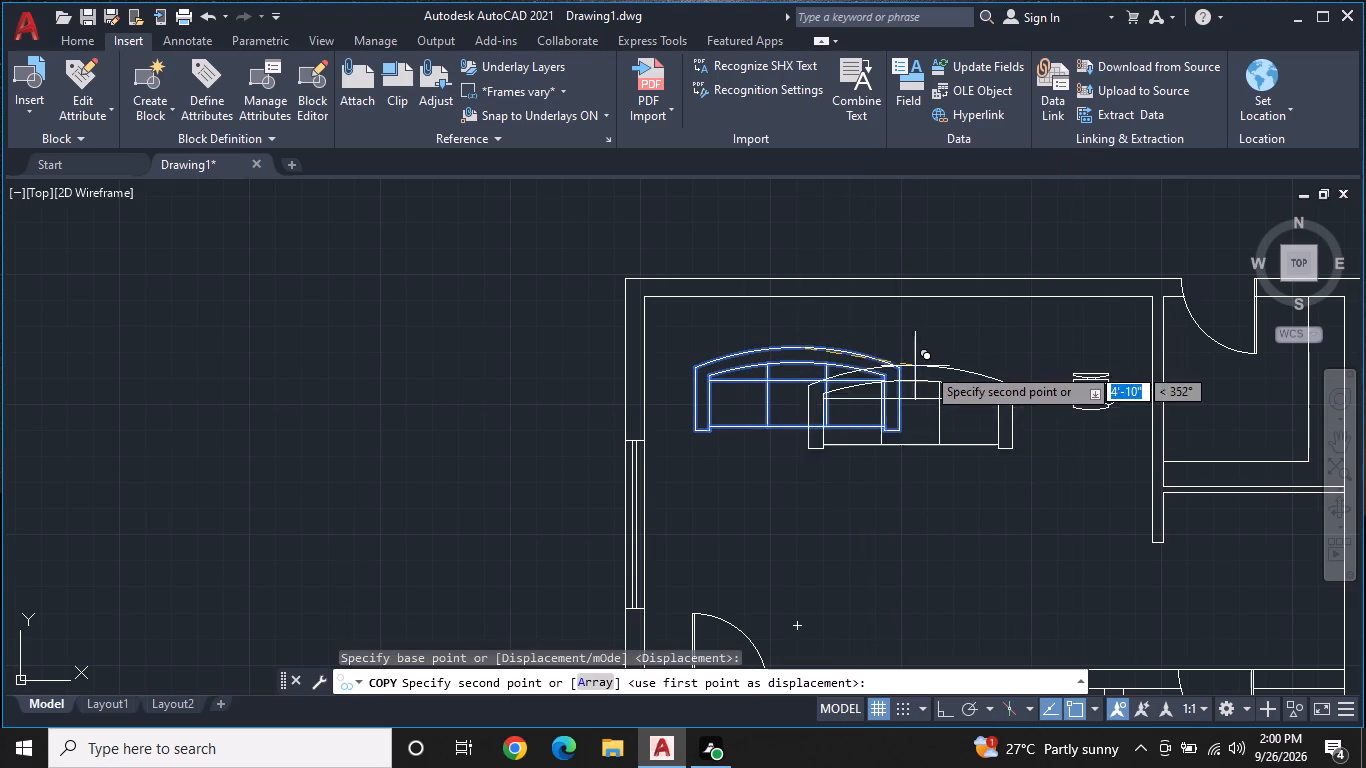
key(F8)
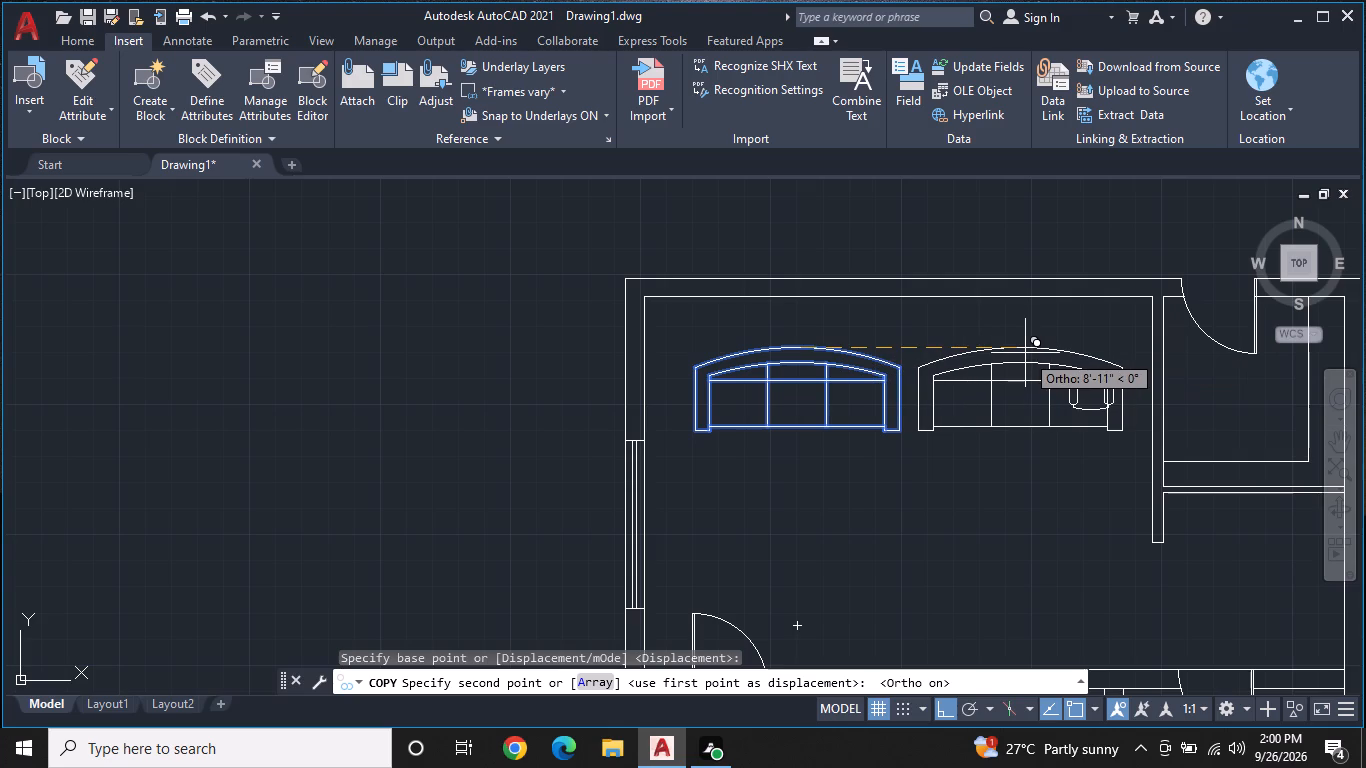
click(1025, 353)
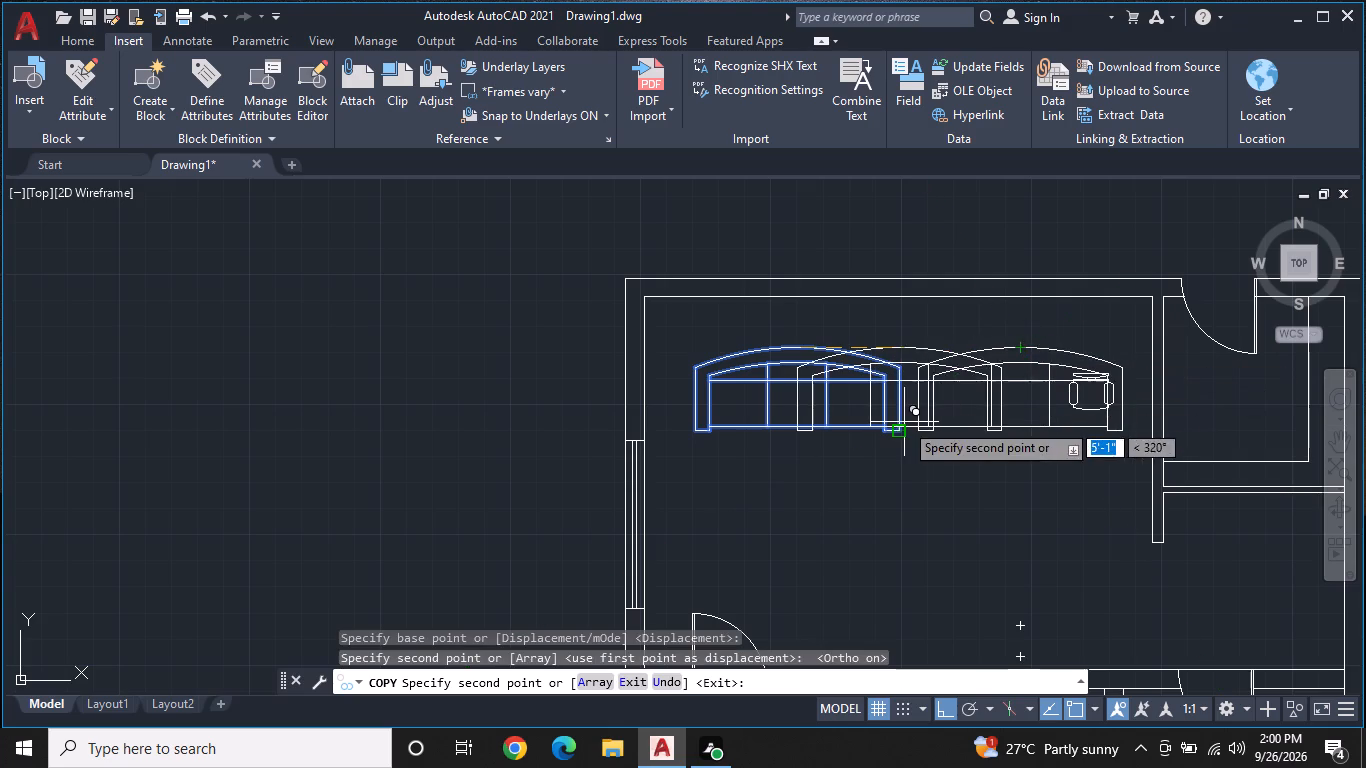
key(Escape)
Move both top-left room sofas straight up about 10" toward the top wall, with ortho on.
click(887, 380)
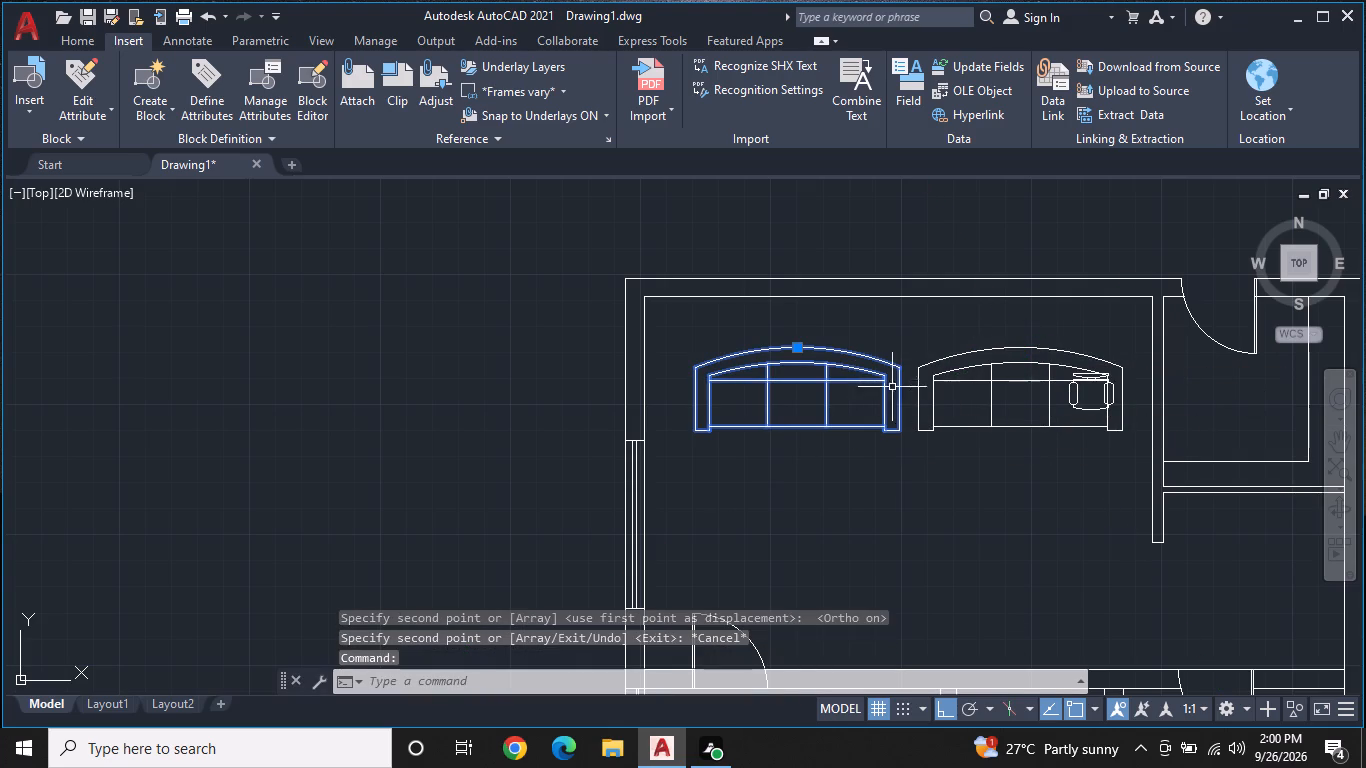
click(966, 377)
click(938, 381)
right_click(938, 381)
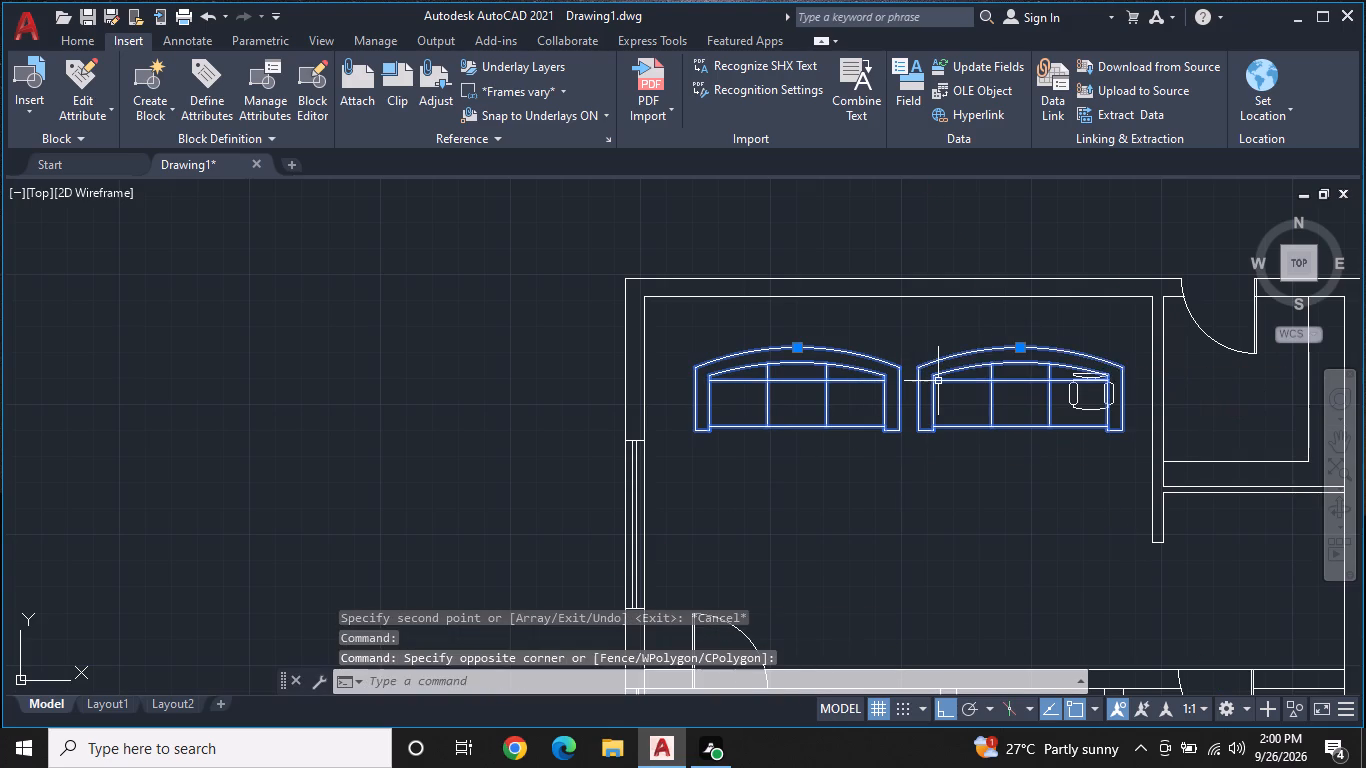
click(953, 411)
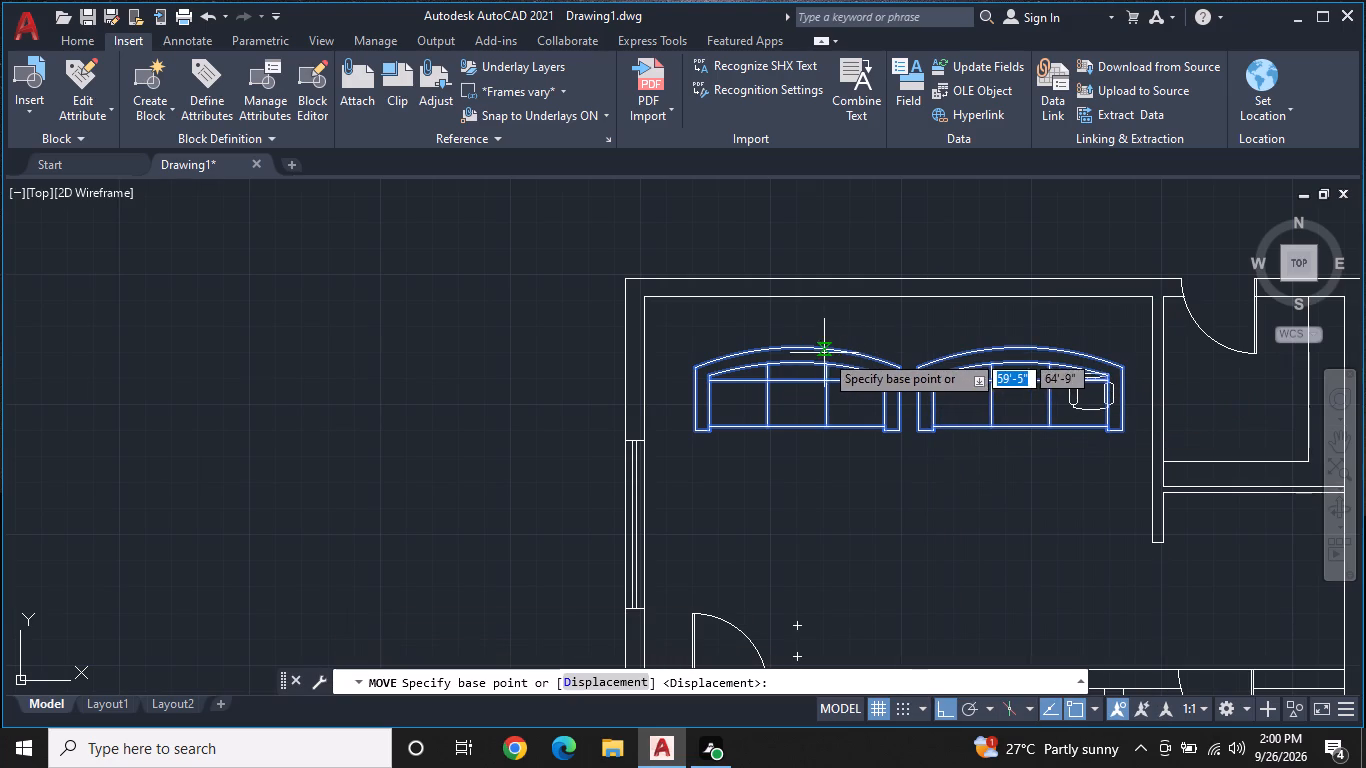
click(796, 349)
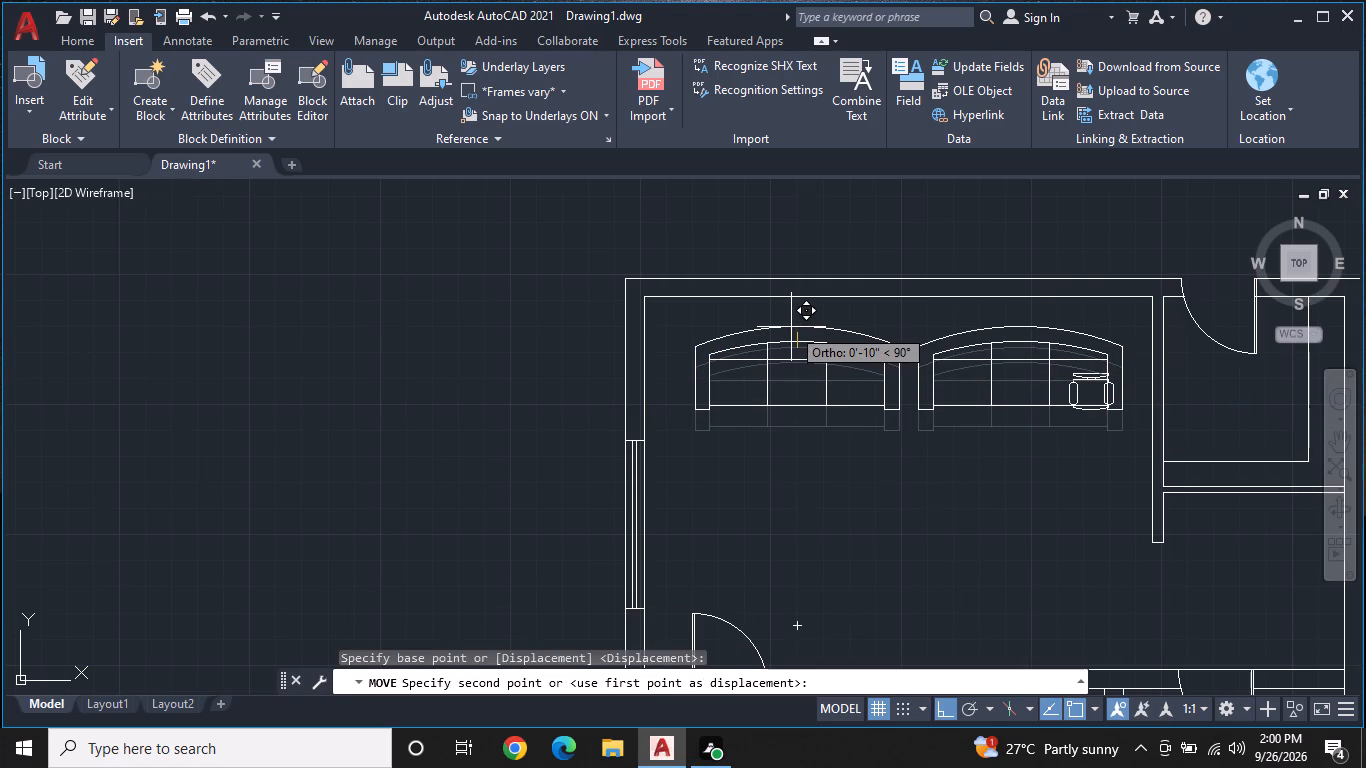
click(791, 327)
Move both sofas about 1'-2" horizontally toward the window wall, turning ortho on for the final placement.
click(838, 333)
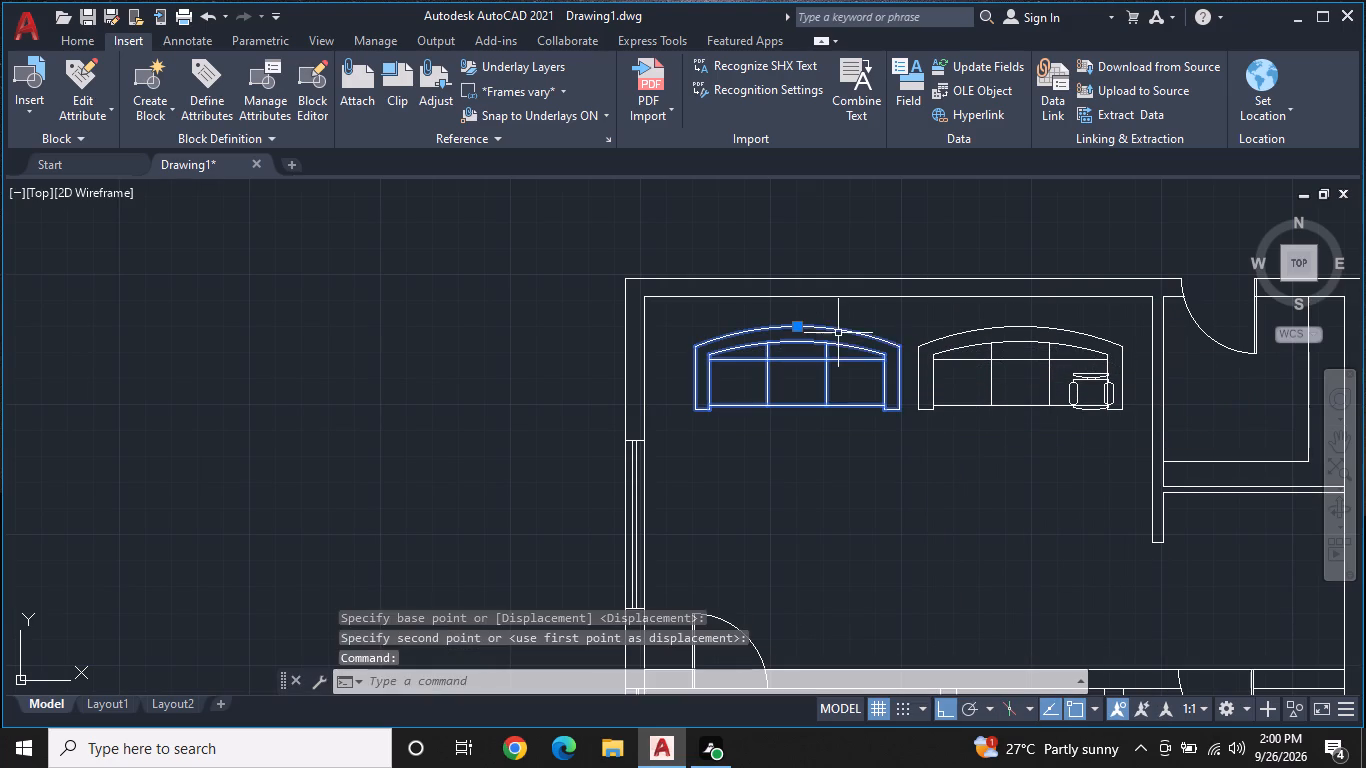
click(931, 345)
key(F8)
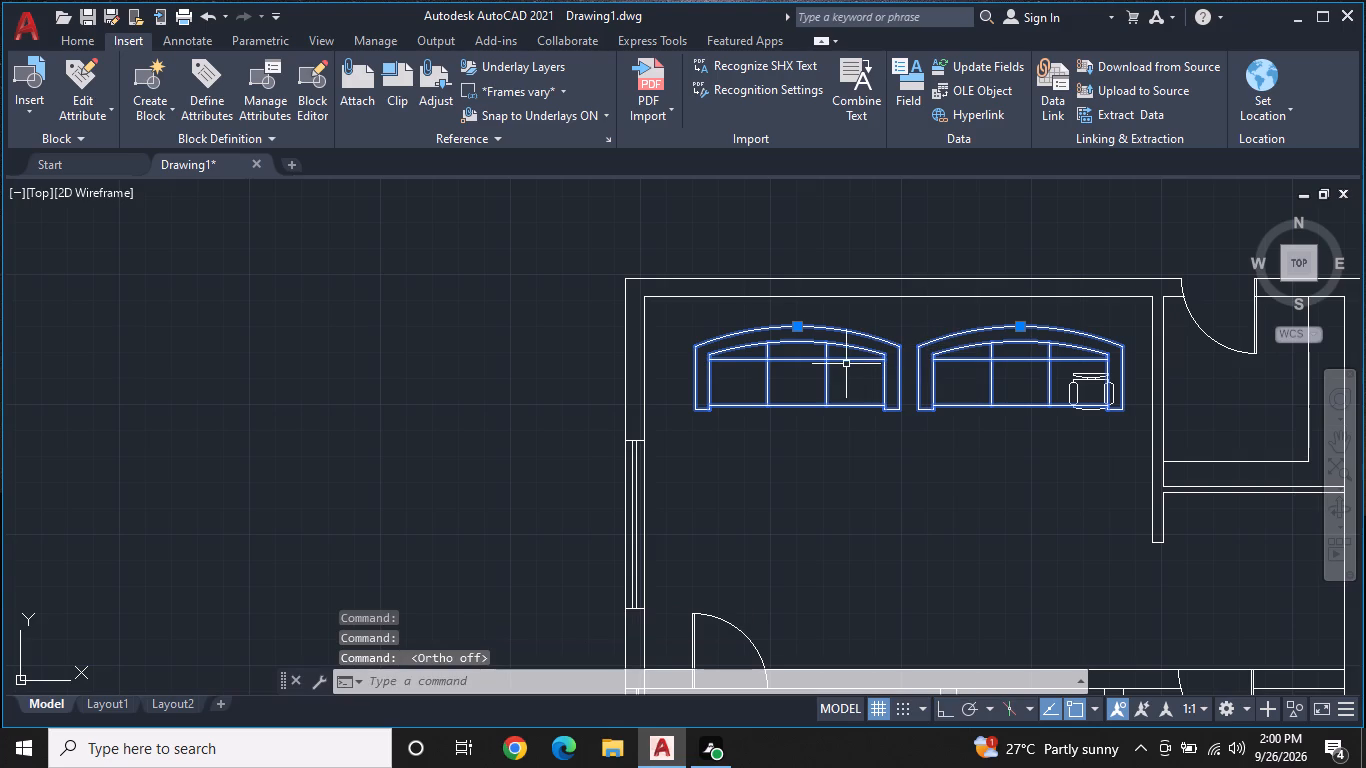
right_click(849, 355)
click(899, 410)
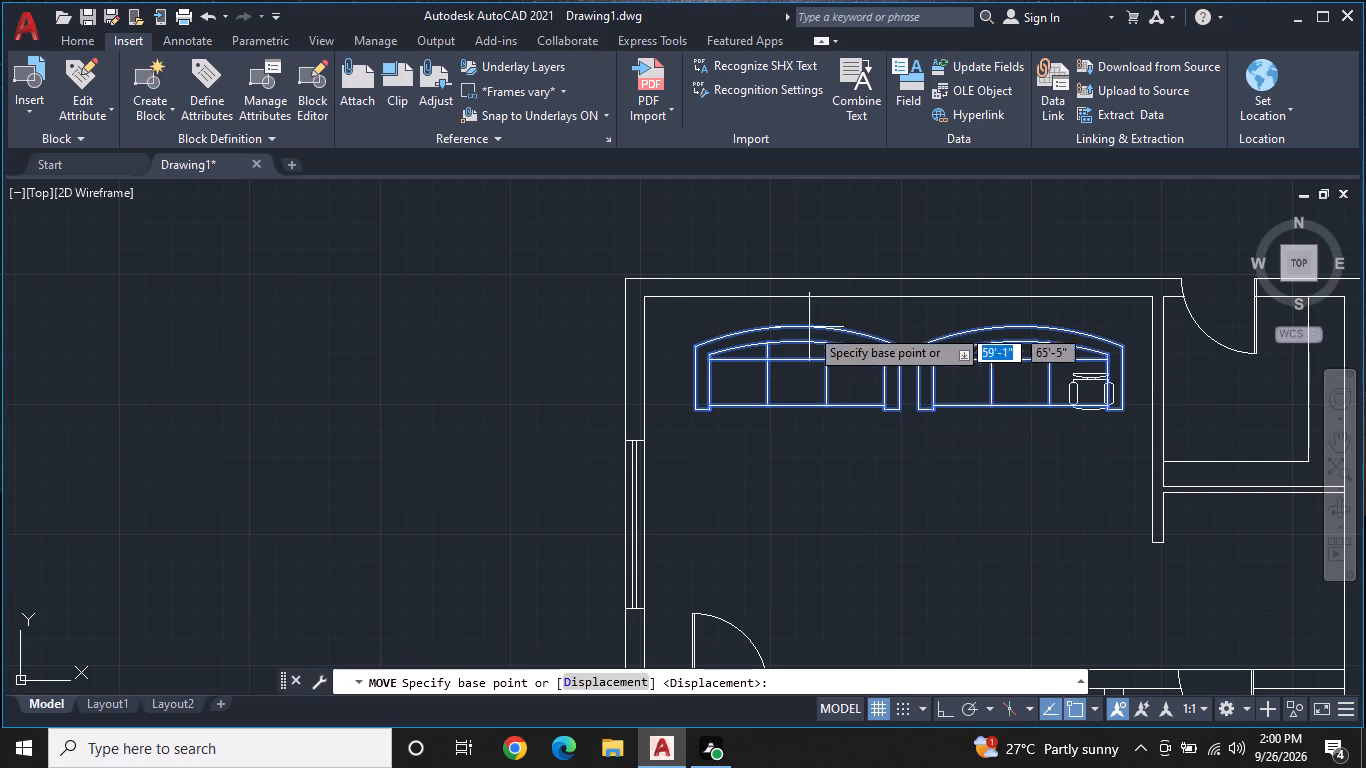
drag(802, 322, 788, 329)
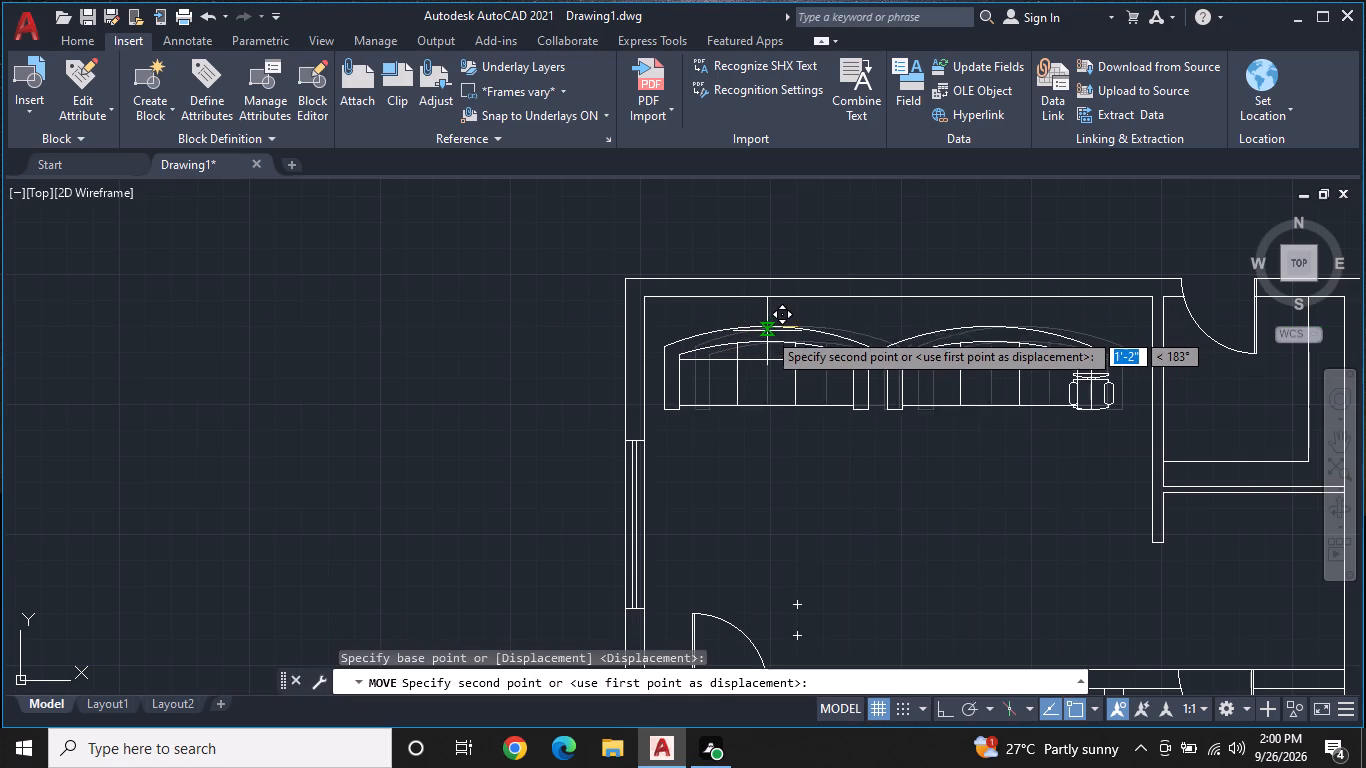
key(F8)
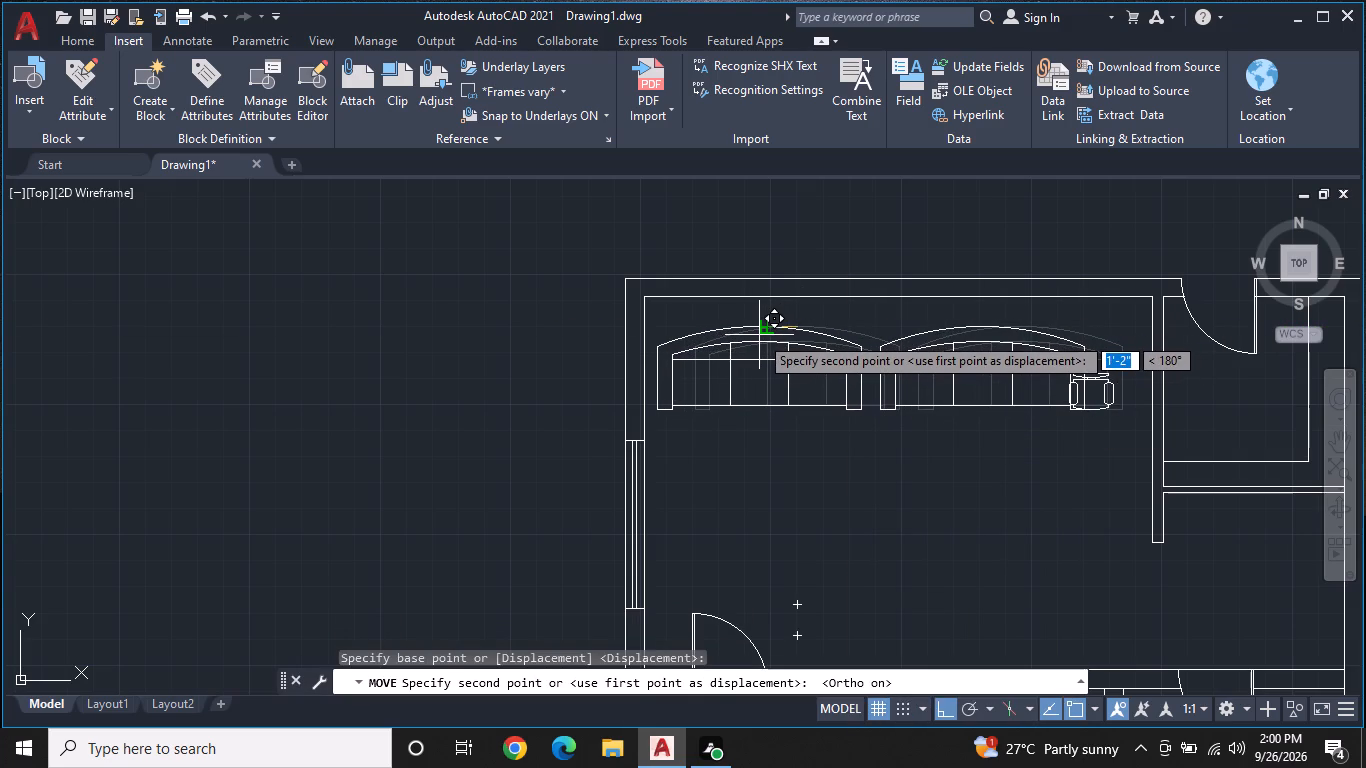
click(759, 335)
Rotate the desk chair 270° about the corner of its backrest so its back faces the counter room's wall.
middle_drag(996, 435, 911, 369)
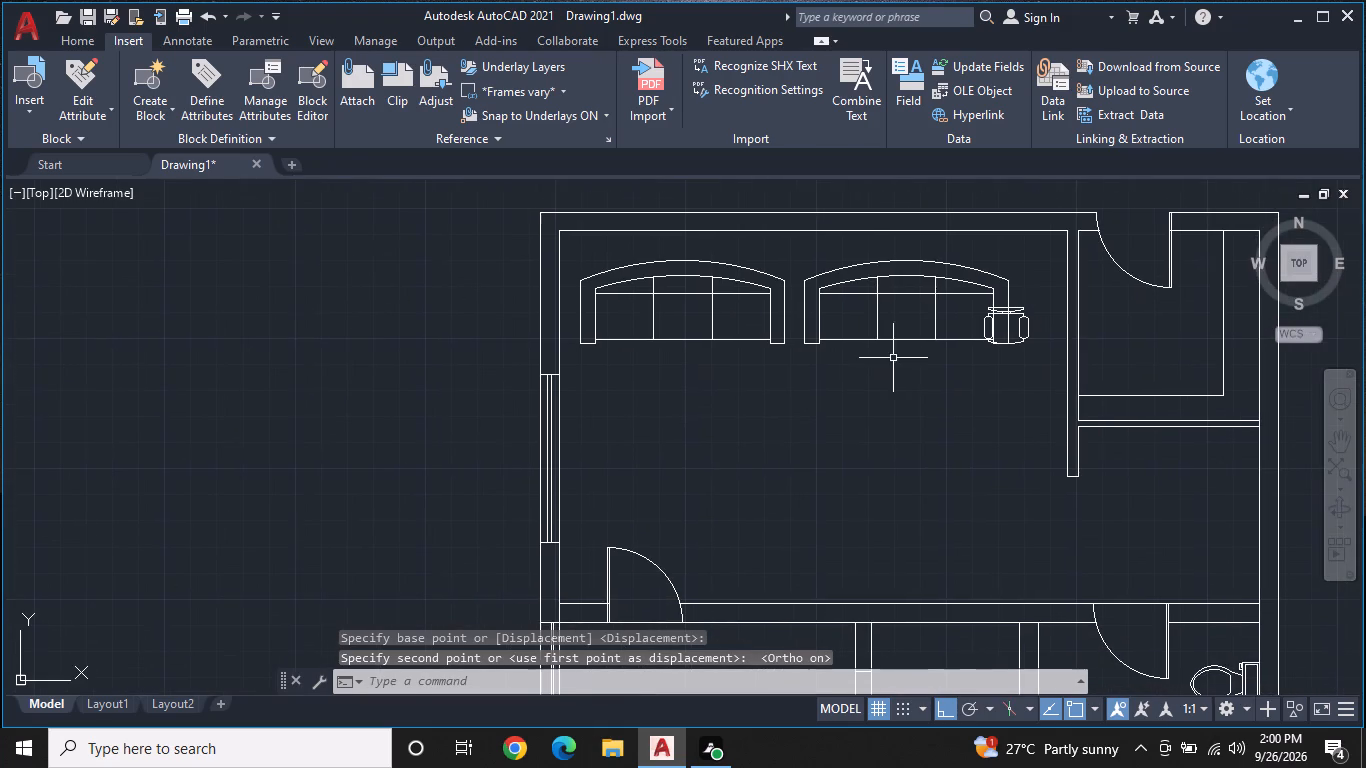
scroll(1032, 339, up, 1)
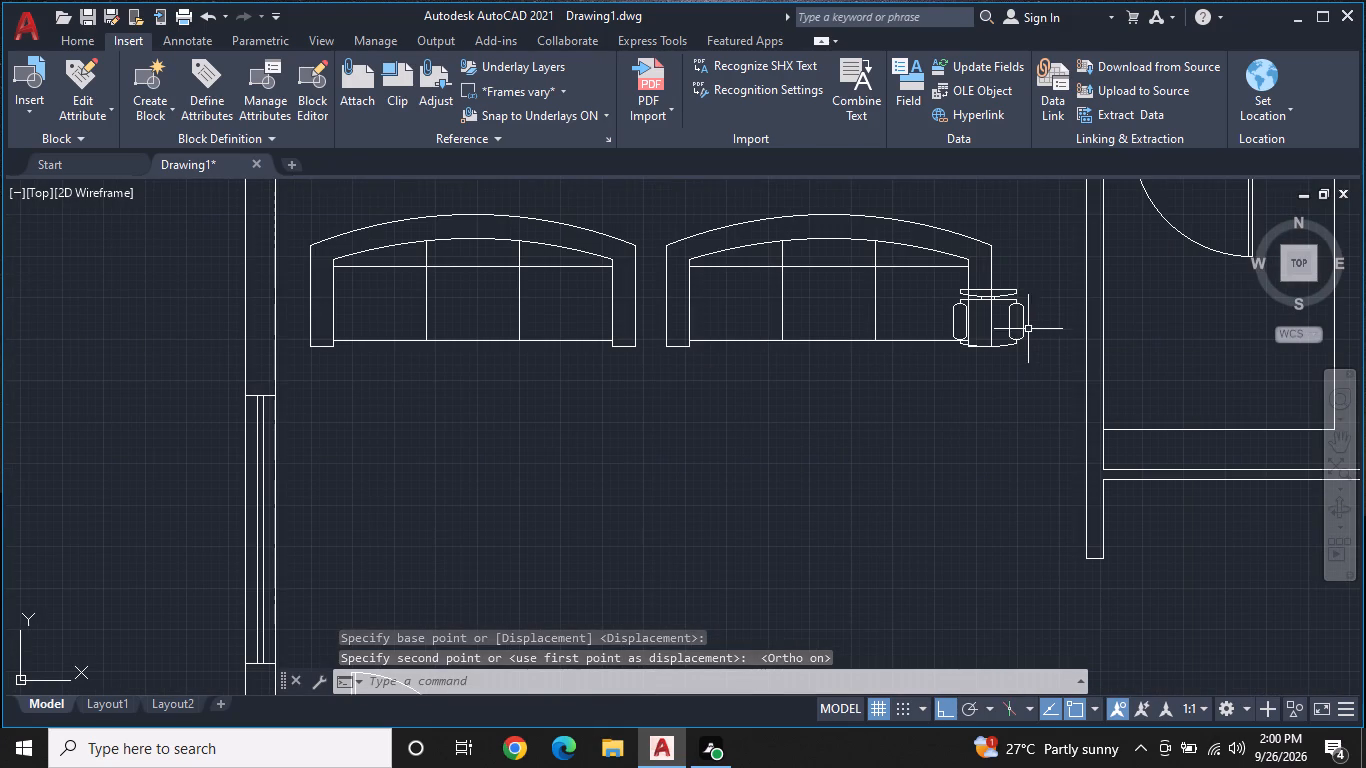
click(1025, 327)
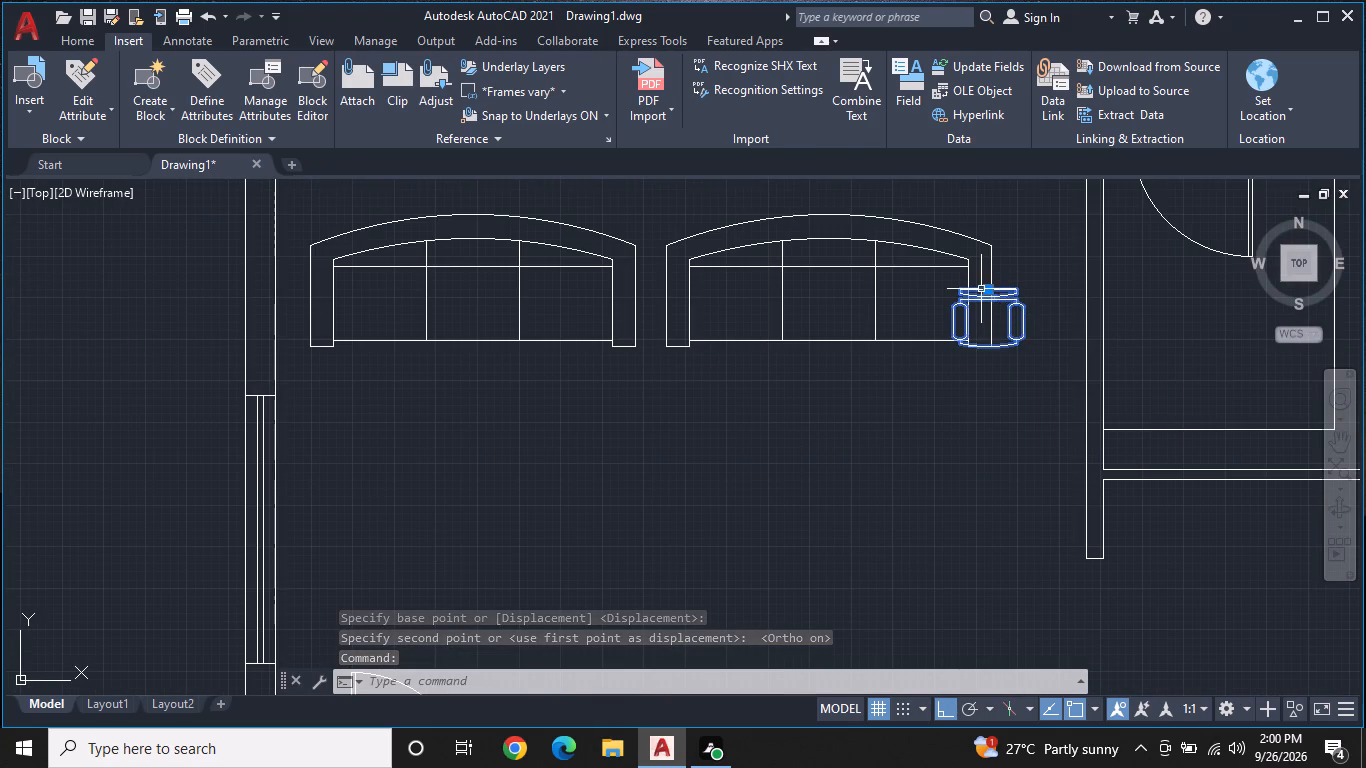
right_click(1001, 297)
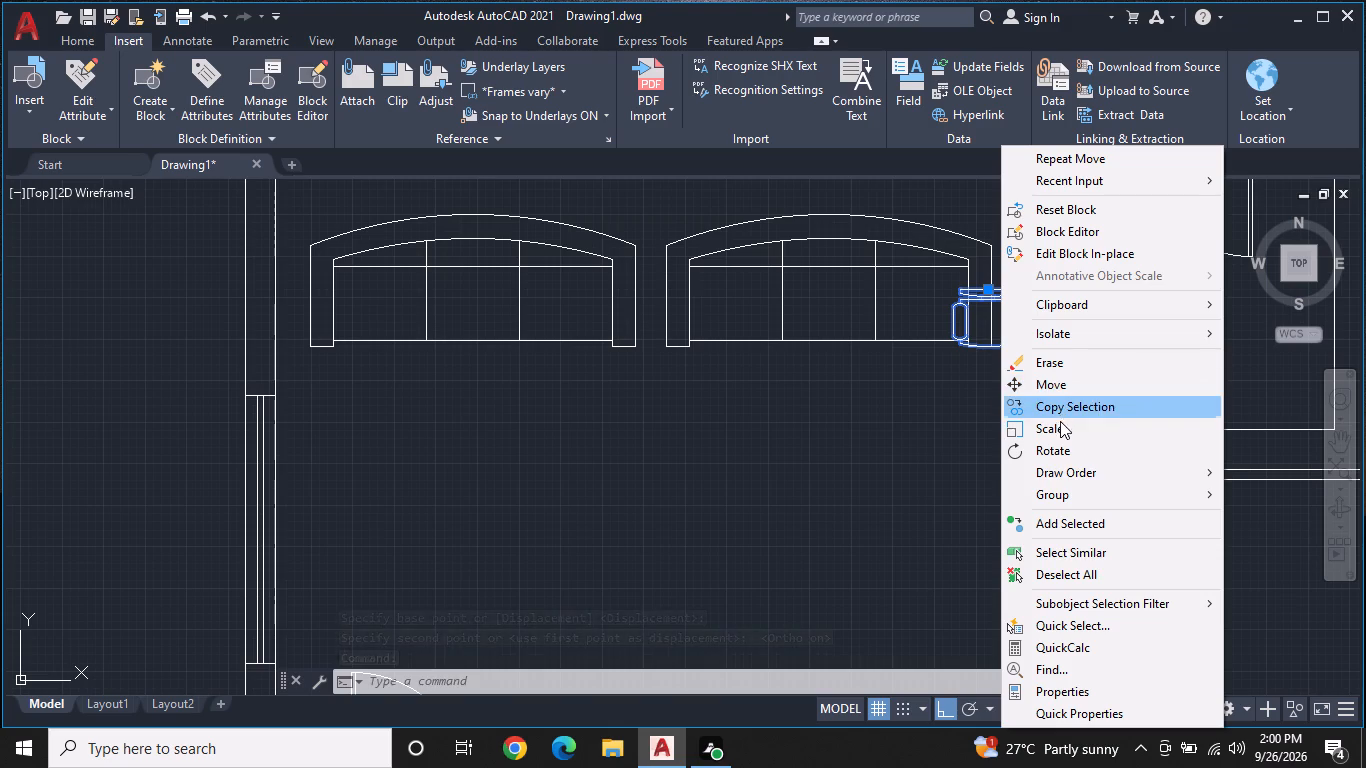
click(1053, 451)
click(1015, 285)
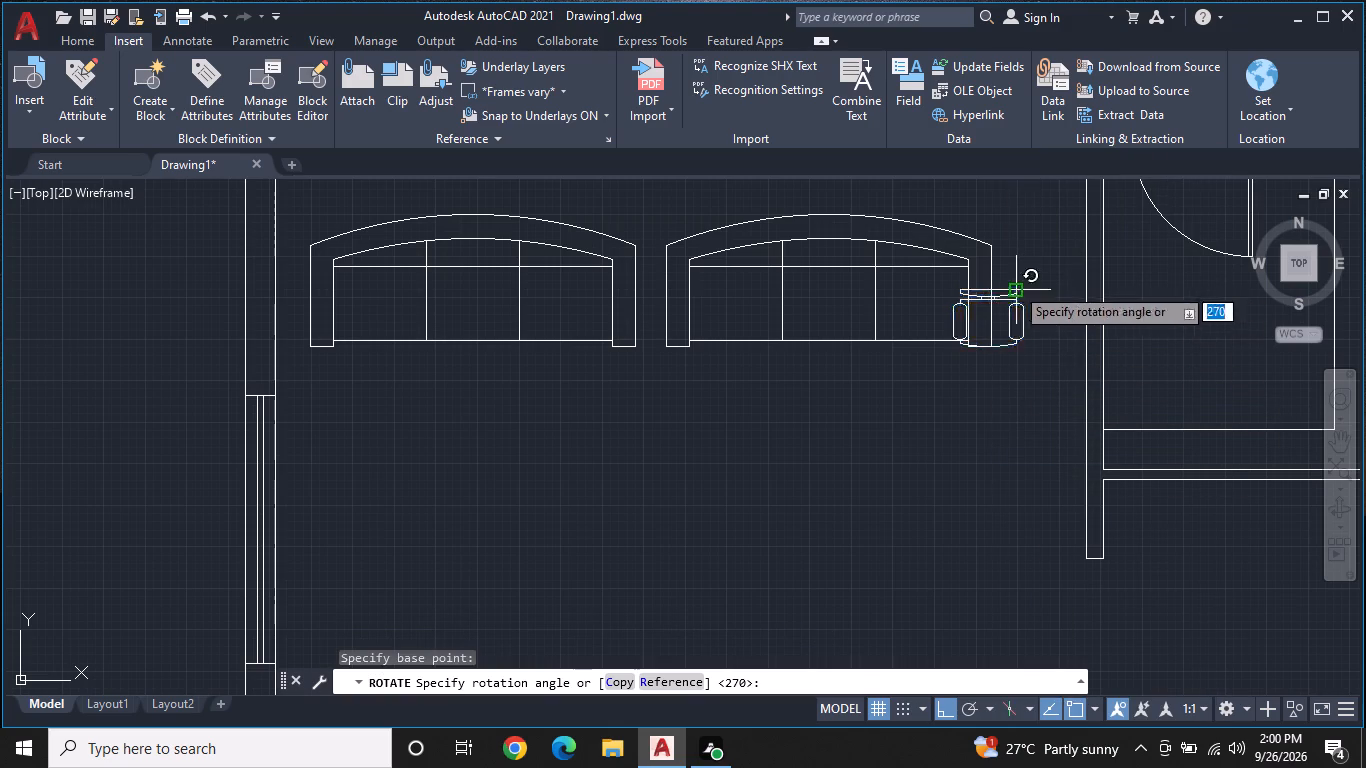
click(1022, 404)
Move the rotated chair by its back midpoint to beside the counter room's wall, clear of the sofa, with ortho off.
click(1015, 269)
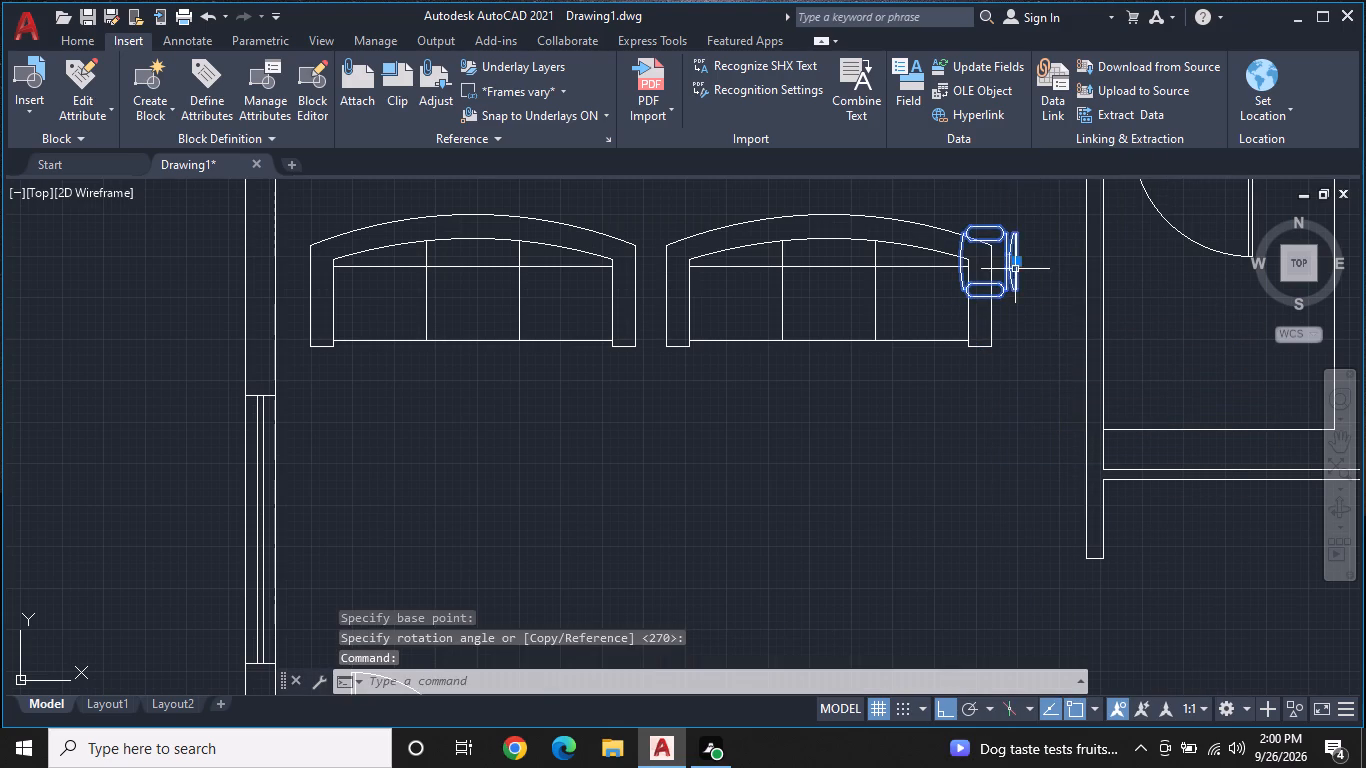
click(1018, 257)
key(F8)
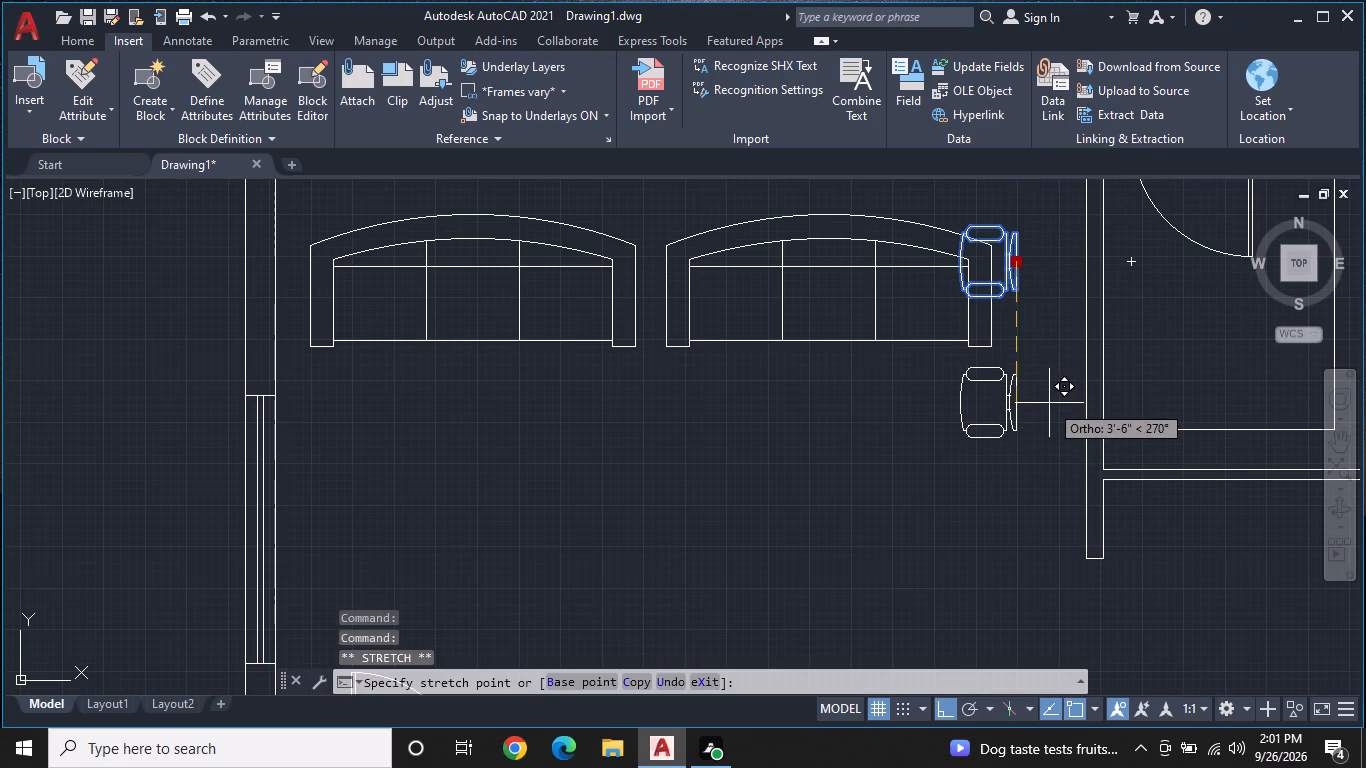
click(1076, 382)
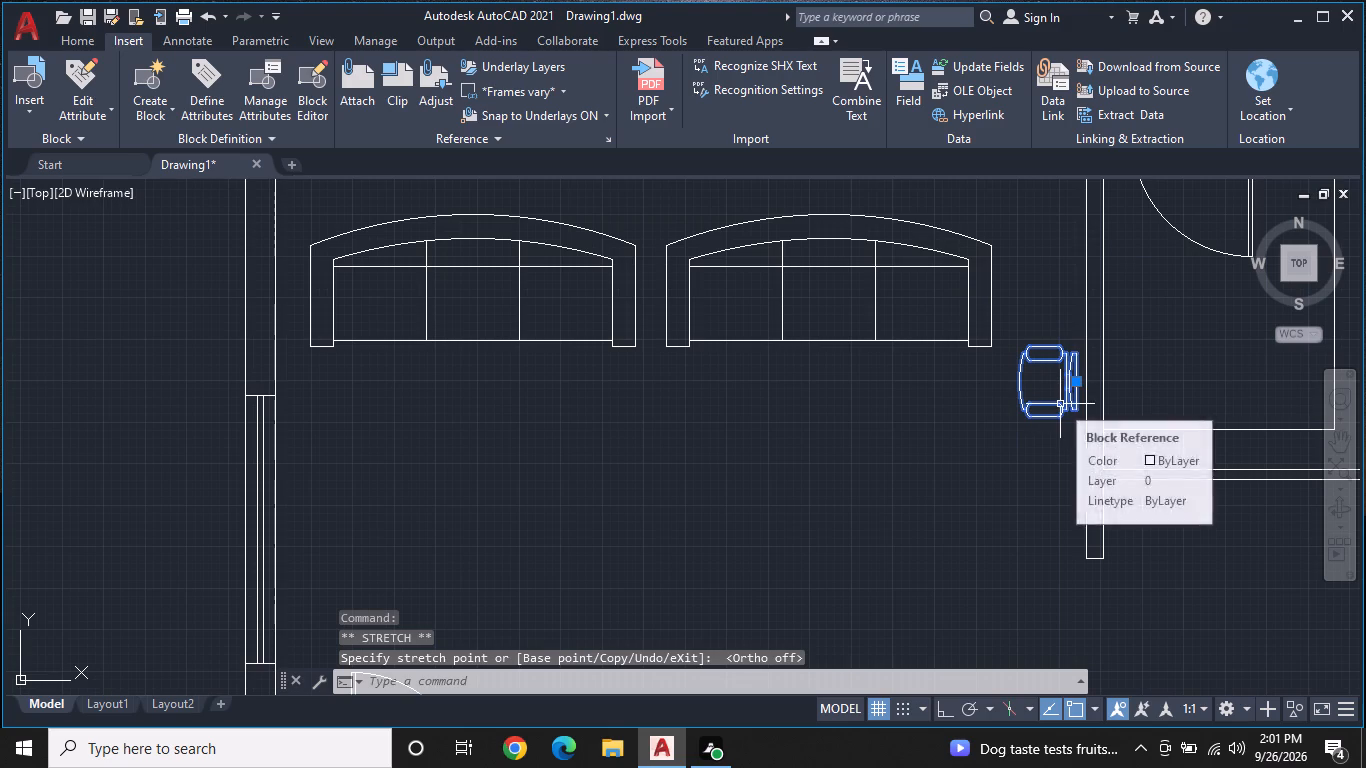
key(Escape)
Scale the chair up slightly about the lower corner of its backrest, setting the size freehand.
click(1060, 404)
right_click(1060, 406)
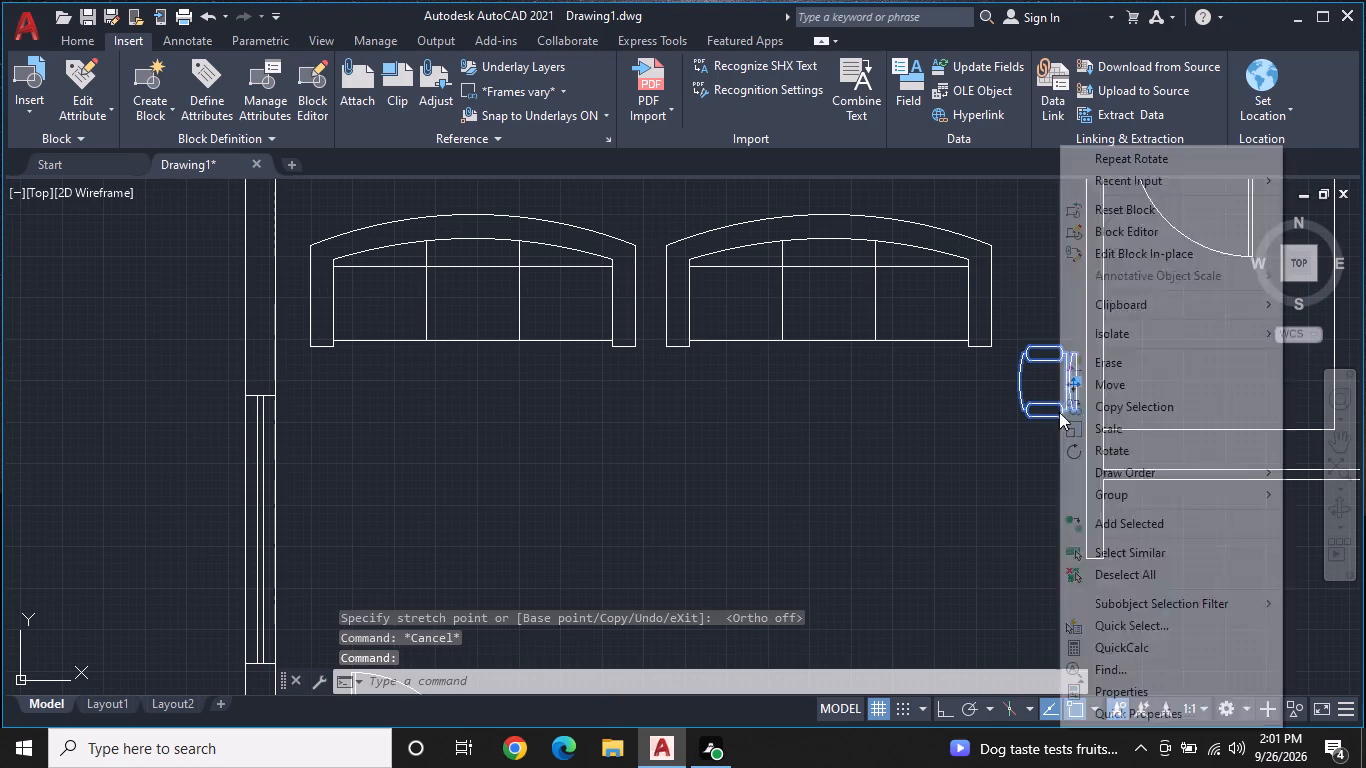
click(1079, 427)
click(1081, 403)
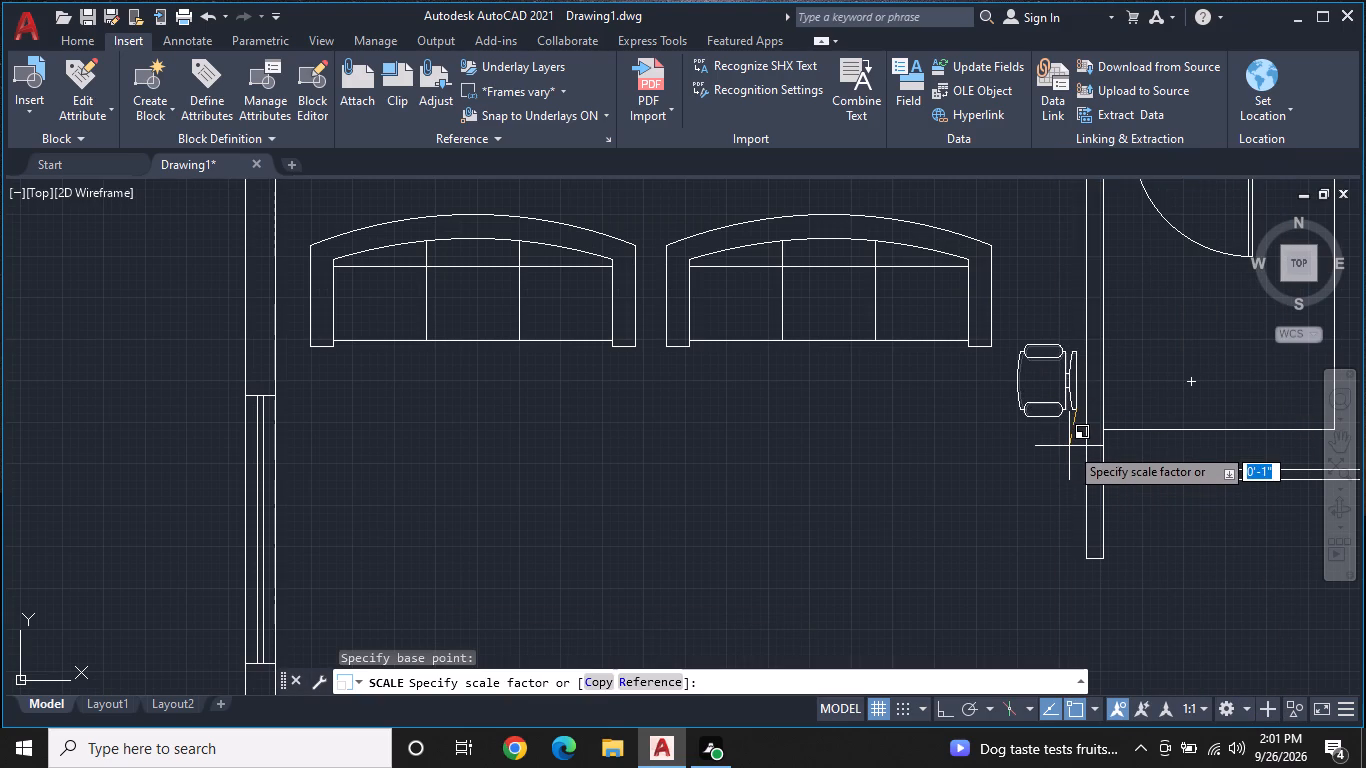
click(1069, 456)
Copy the enlarged chair about 3' down along the counter room's wall, turning ortho on for placement.
click(1071, 397)
right_click(1071, 397)
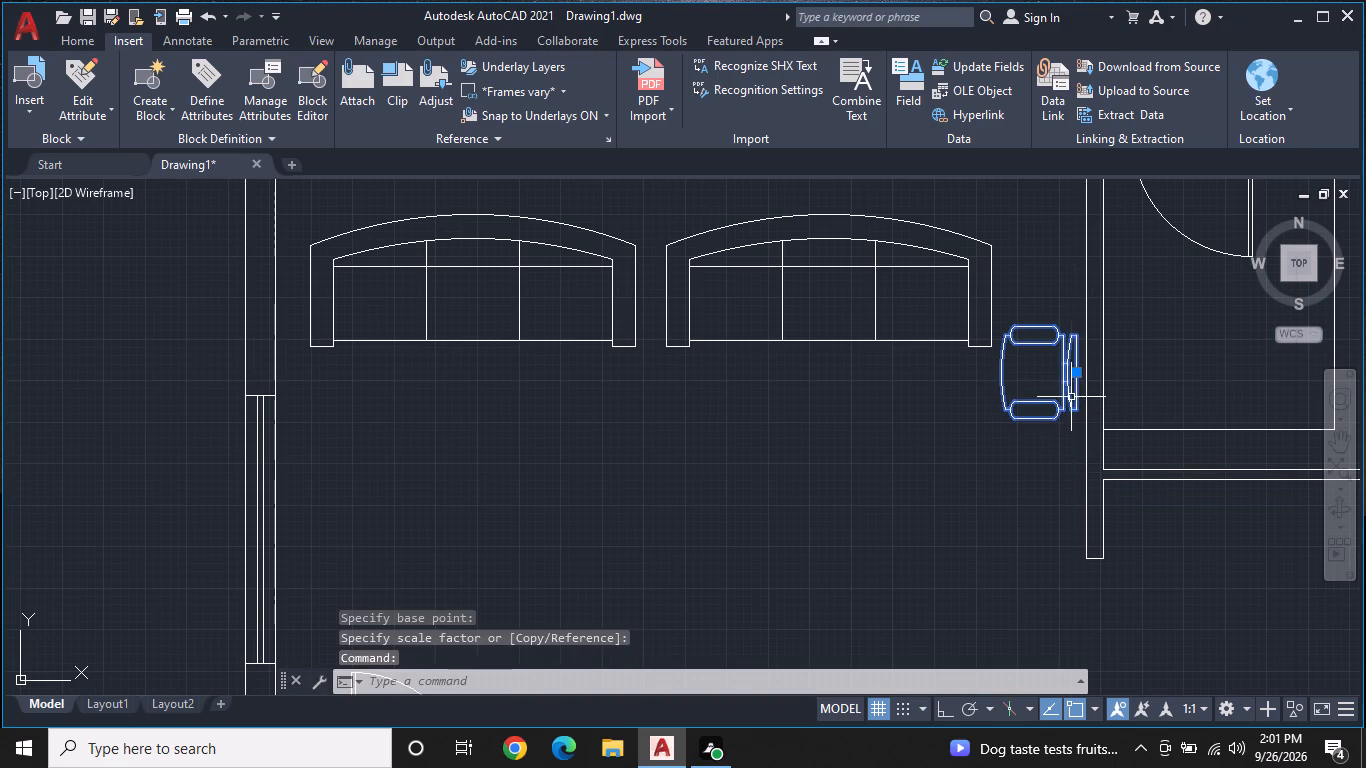
click(1110, 398)
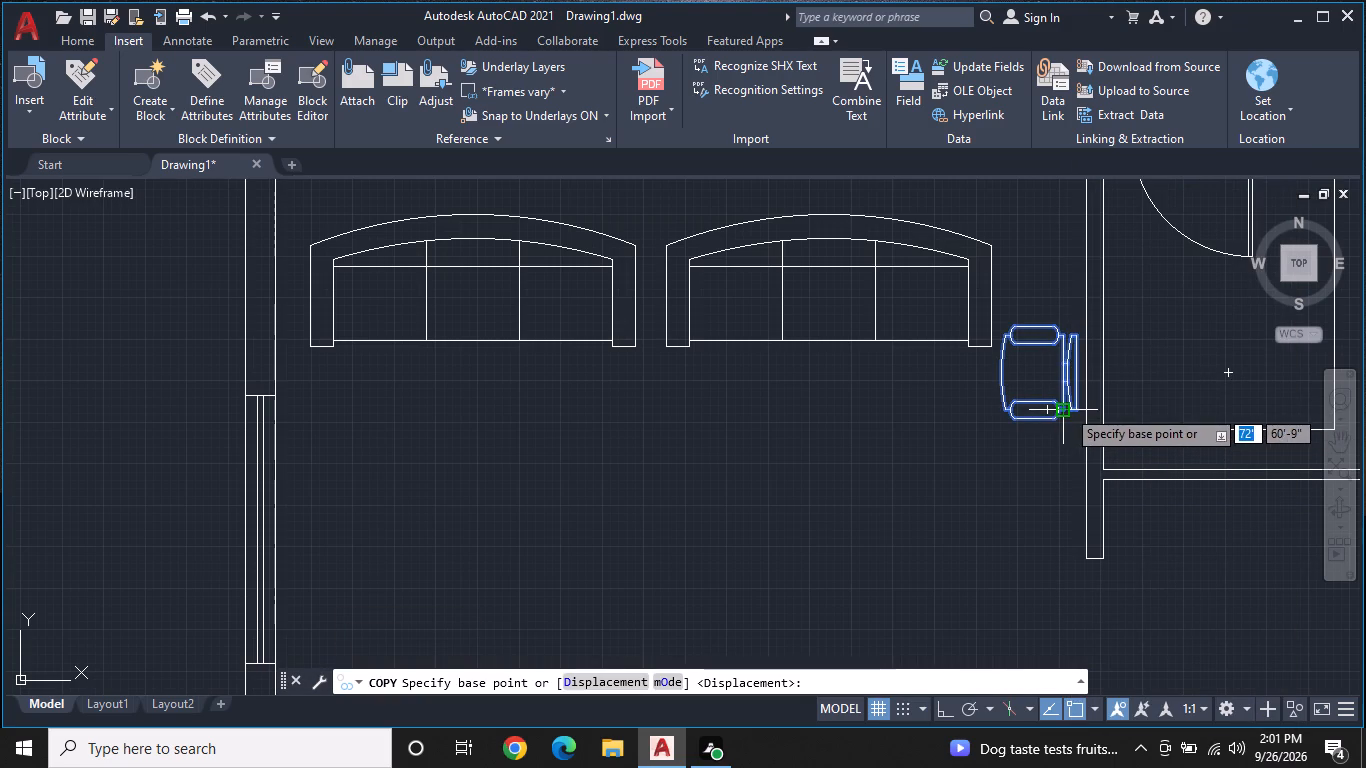
click(1076, 401)
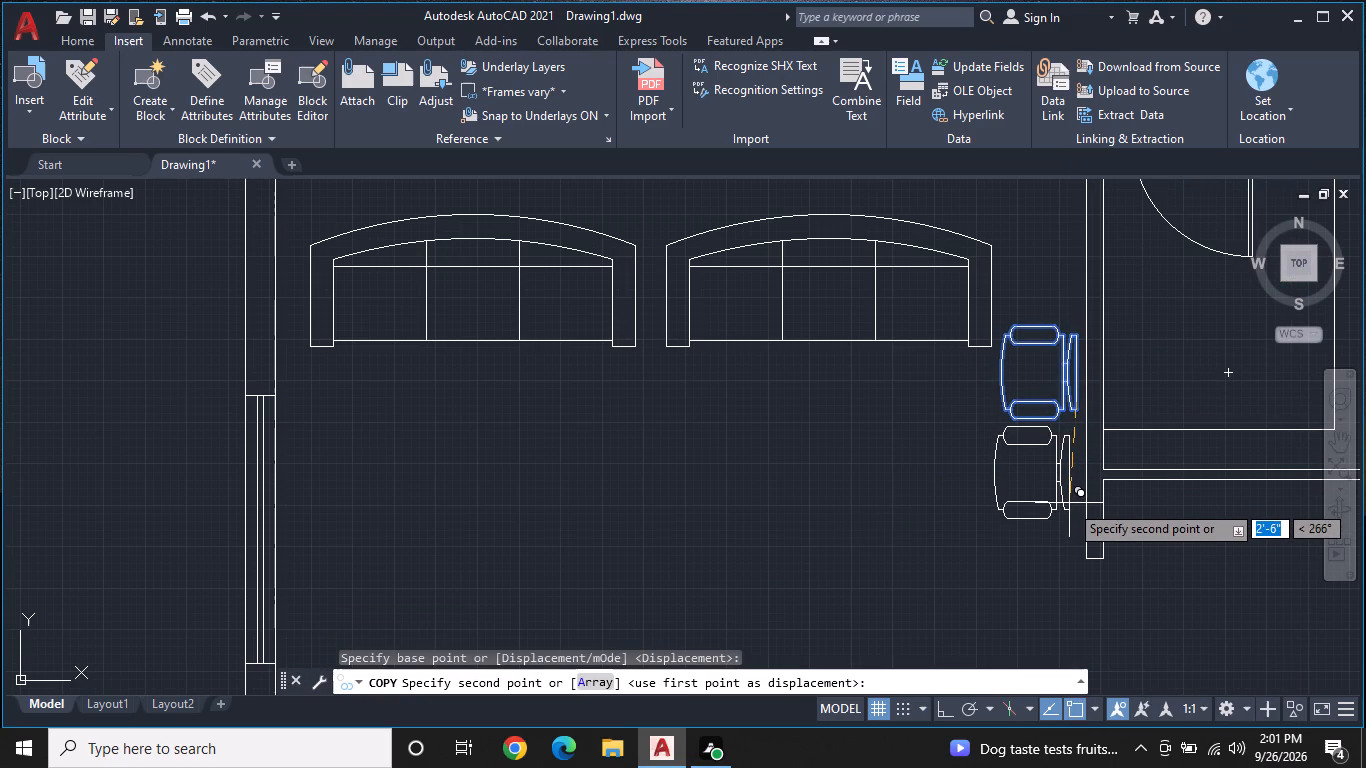
key(F8)
click(1077, 529)
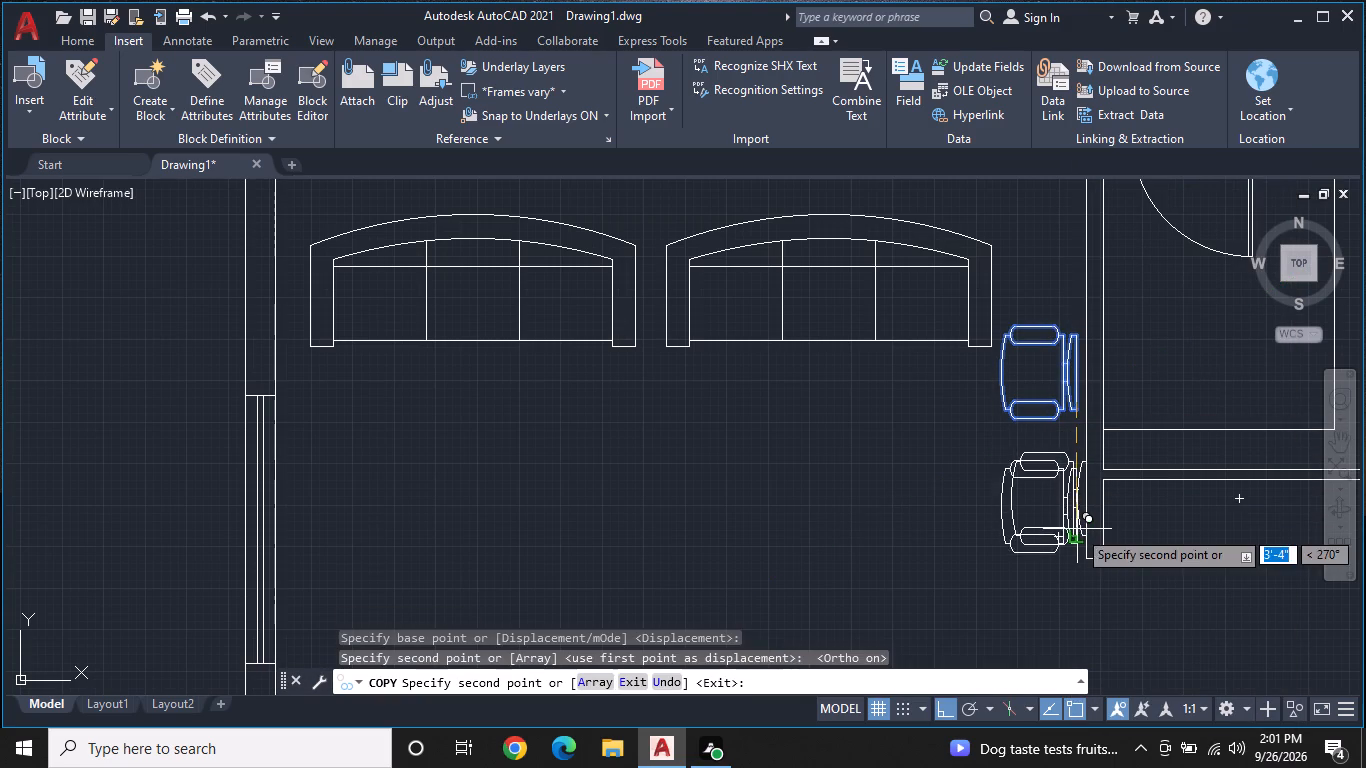
key(Escape)
Copy the upper chair about 15' across the room to the window side below the first sofa, with ortho off.
scroll(1129, 435, down, 1)
middle_drag(1000, 437, 1099, 434)
click(1157, 415)
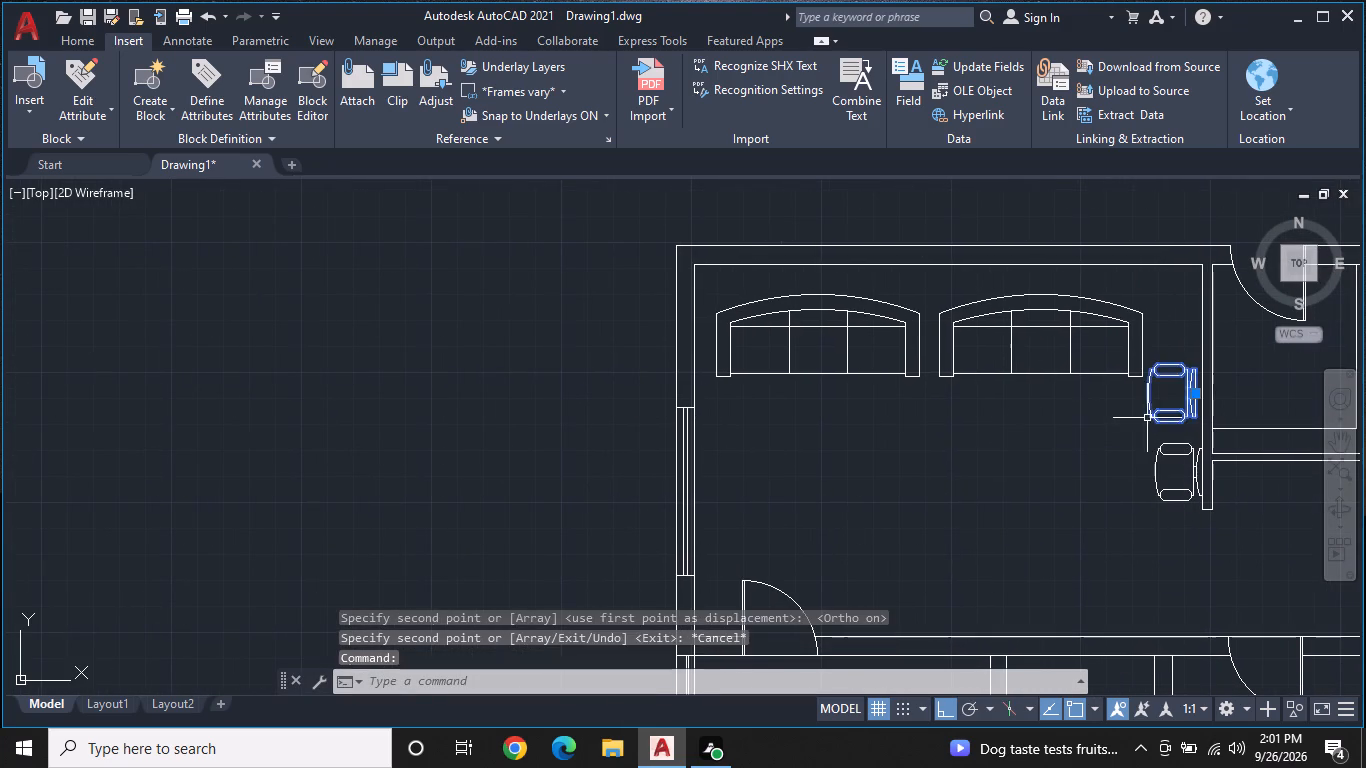
right_click(1136, 423)
click(1181, 407)
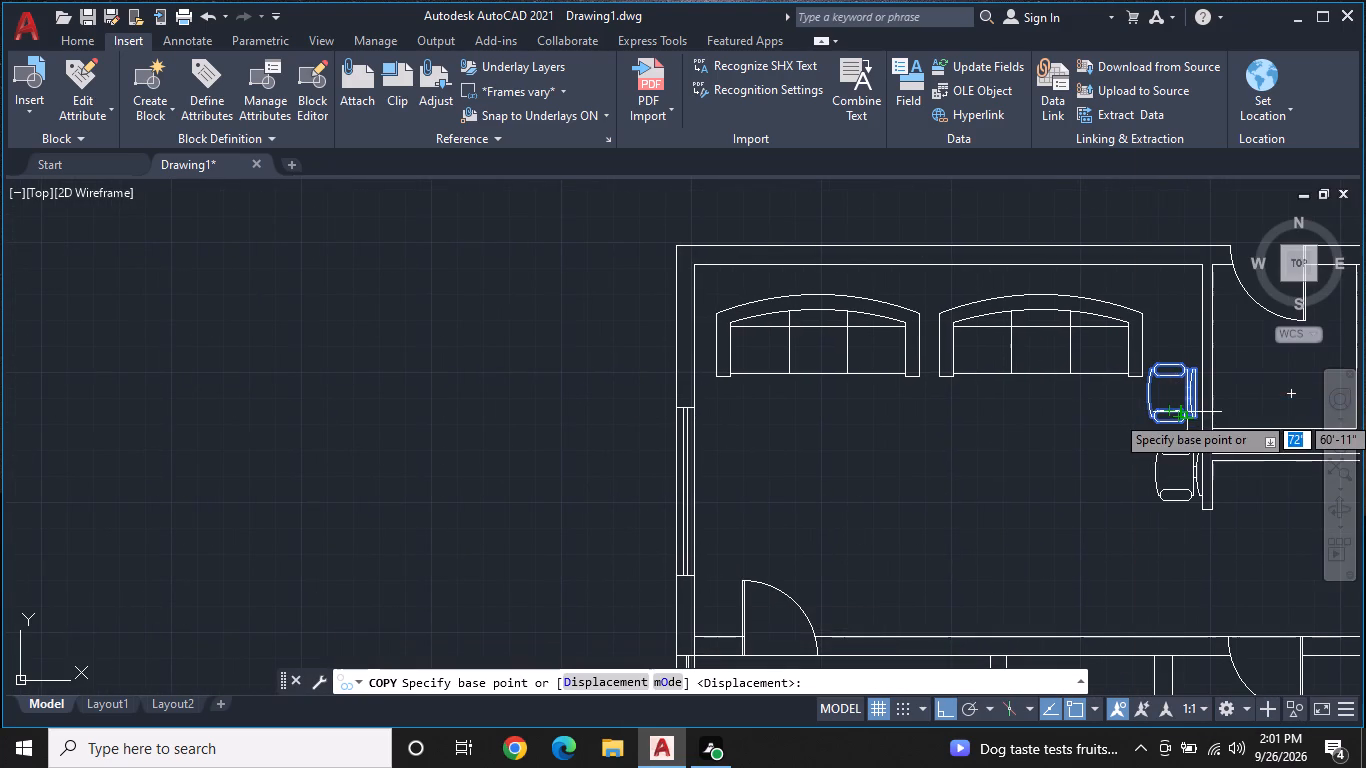
click(1194, 422)
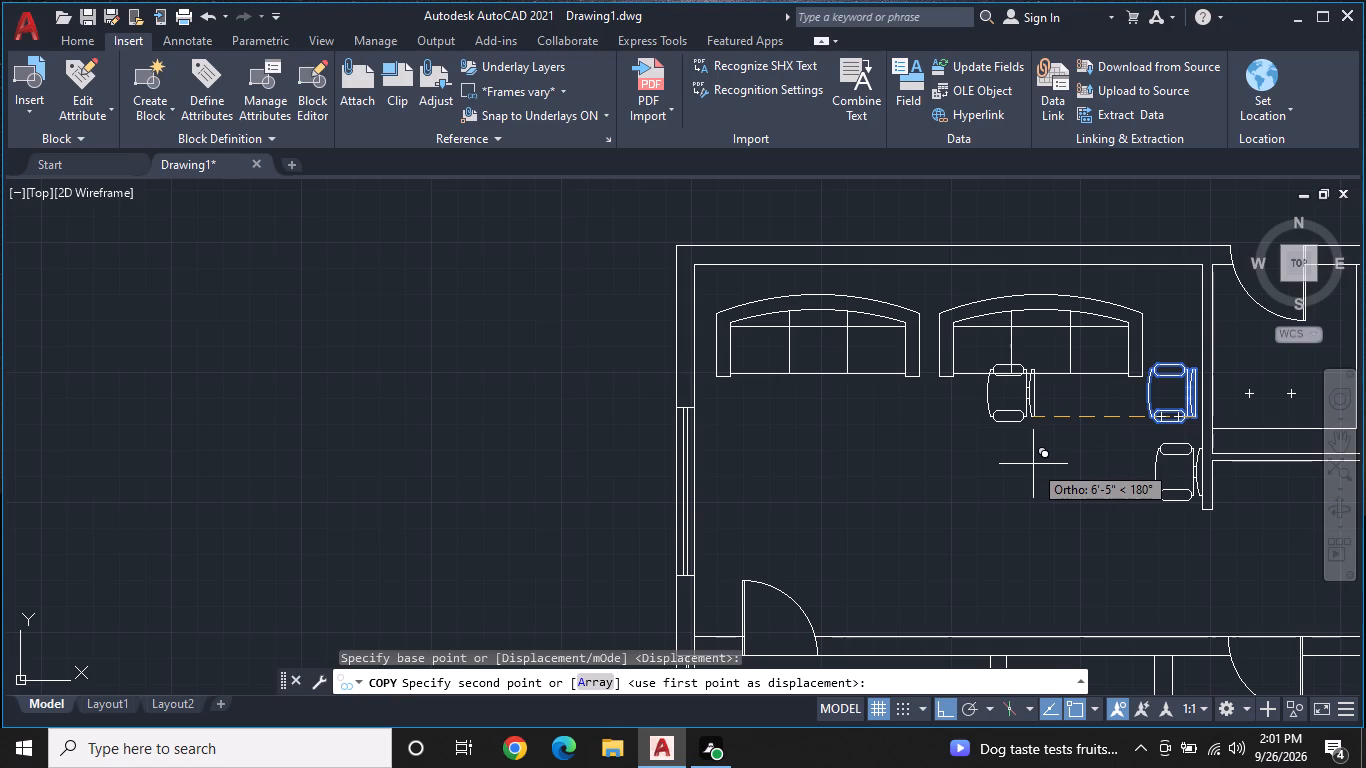
key(F8)
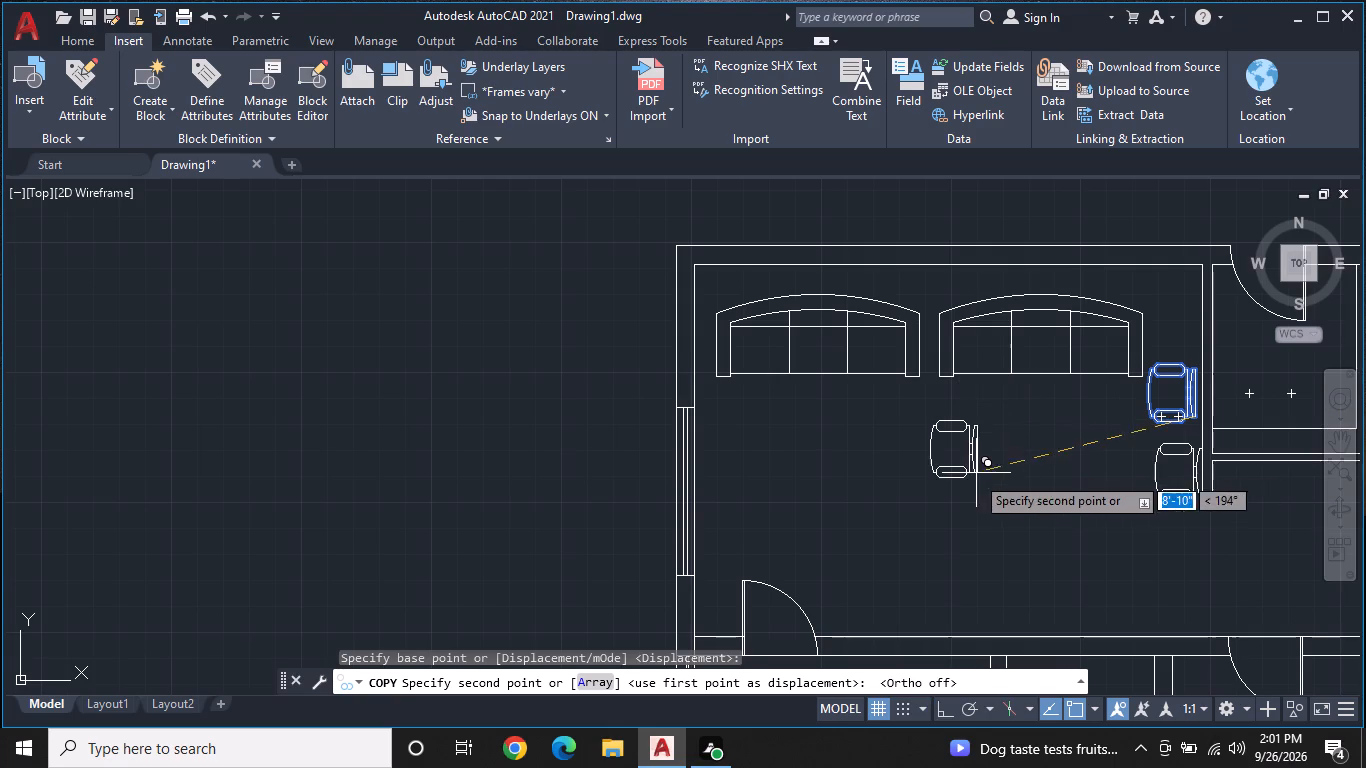
click(819, 476)
key(Escape)
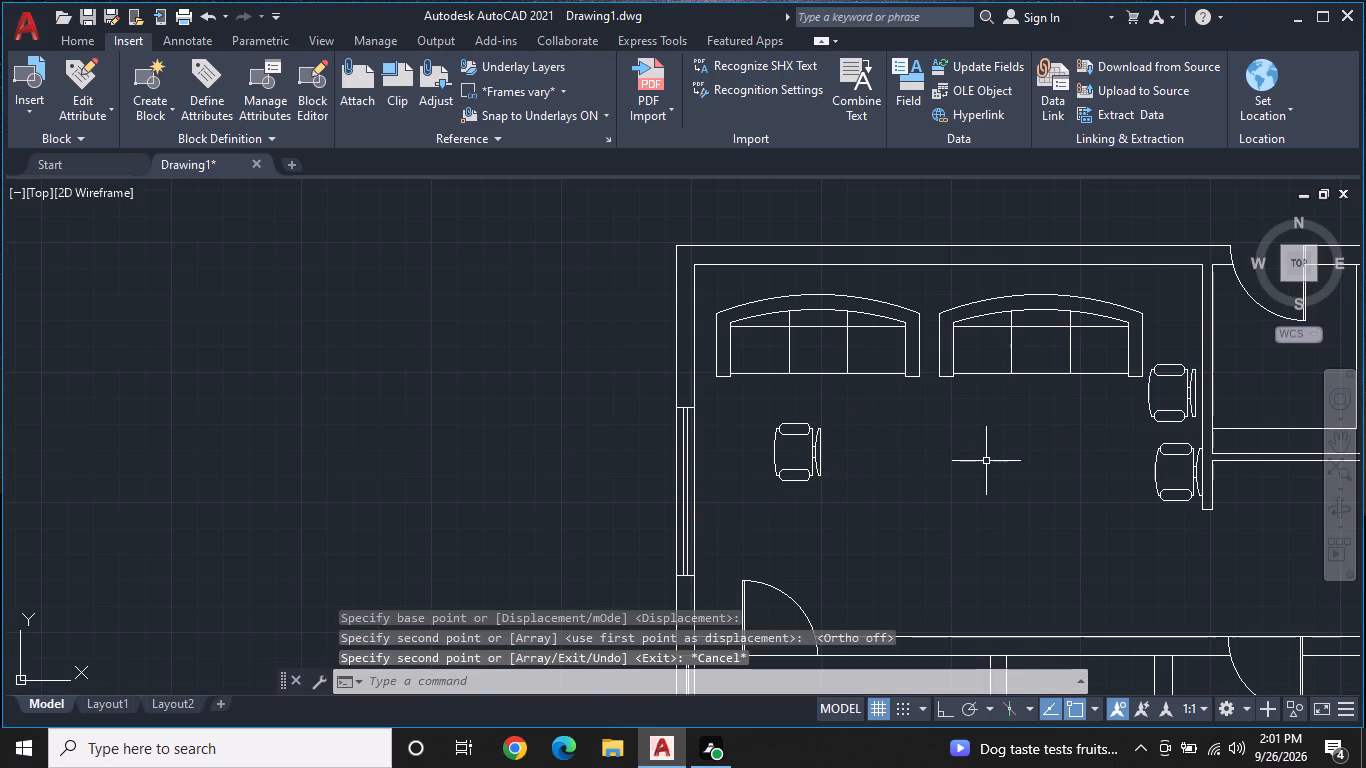
Rotate the window-side chair freehand about its back midpoint so it faces diagonally down into the room.
middle_drag(990, 463, 1011, 436)
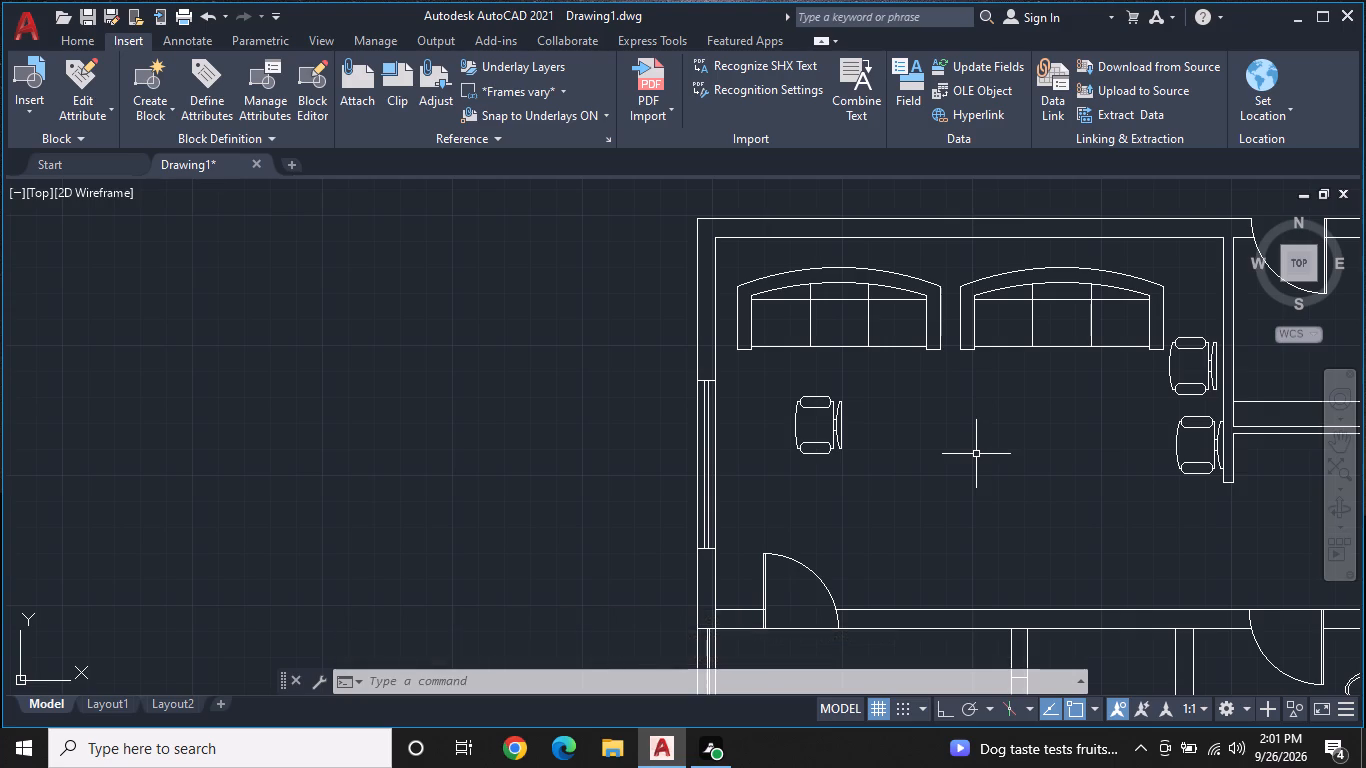
middle_click(976, 454)
scroll(976, 454, up, 1)
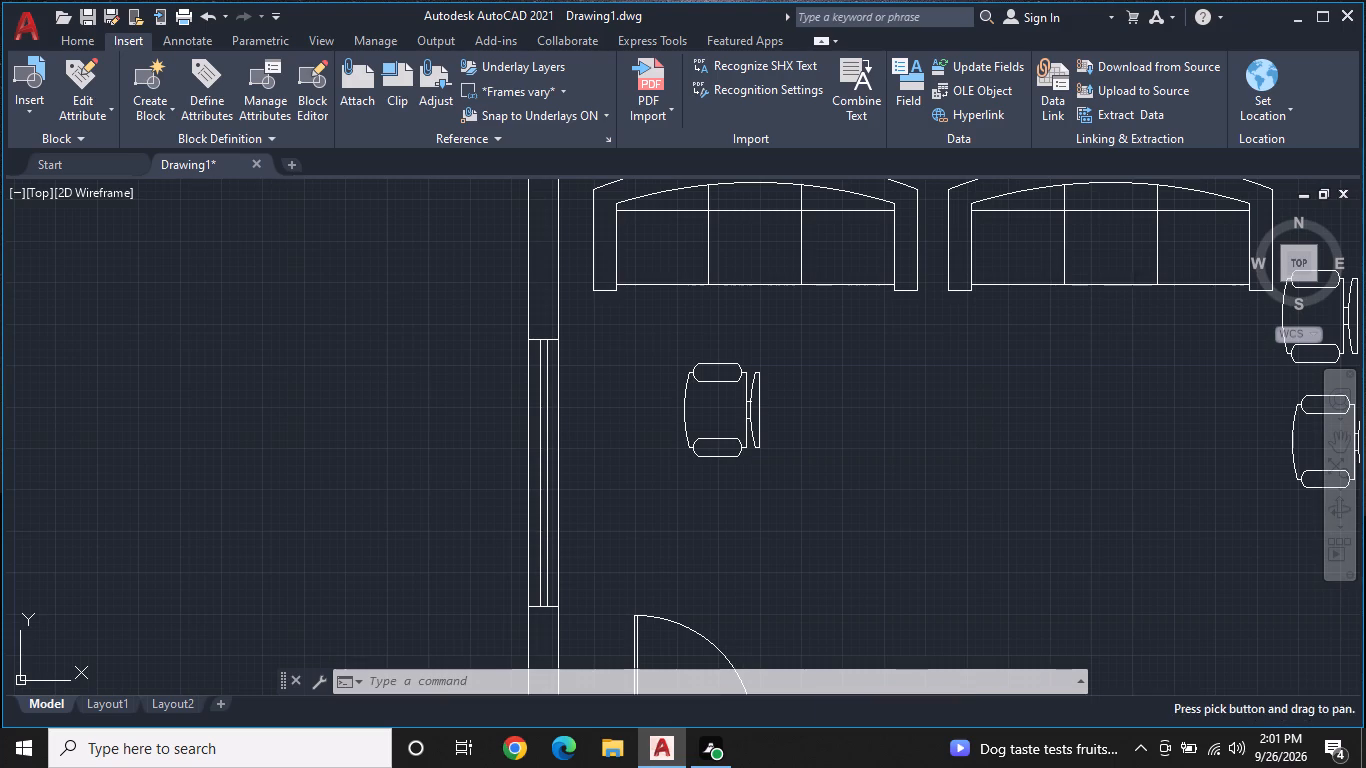
click(759, 417)
right_click(759, 417)
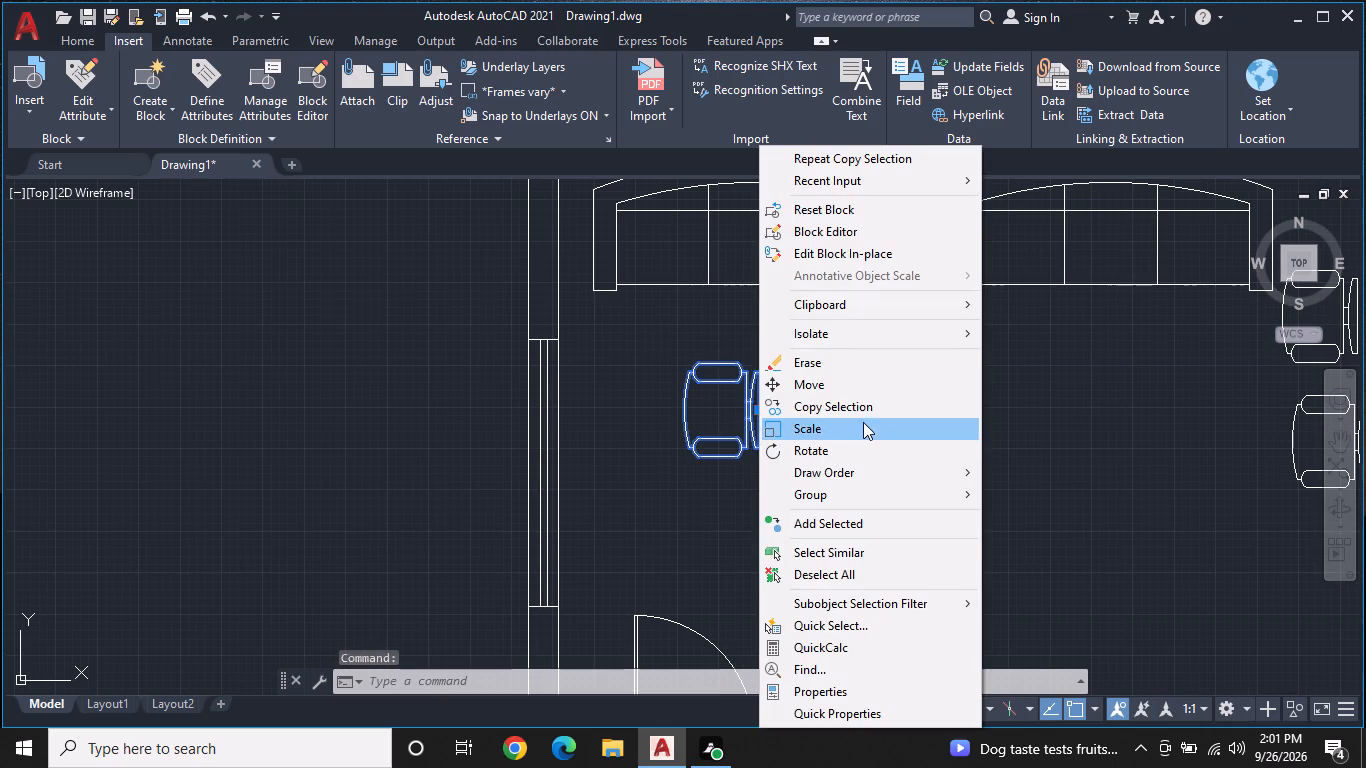
click(840, 461)
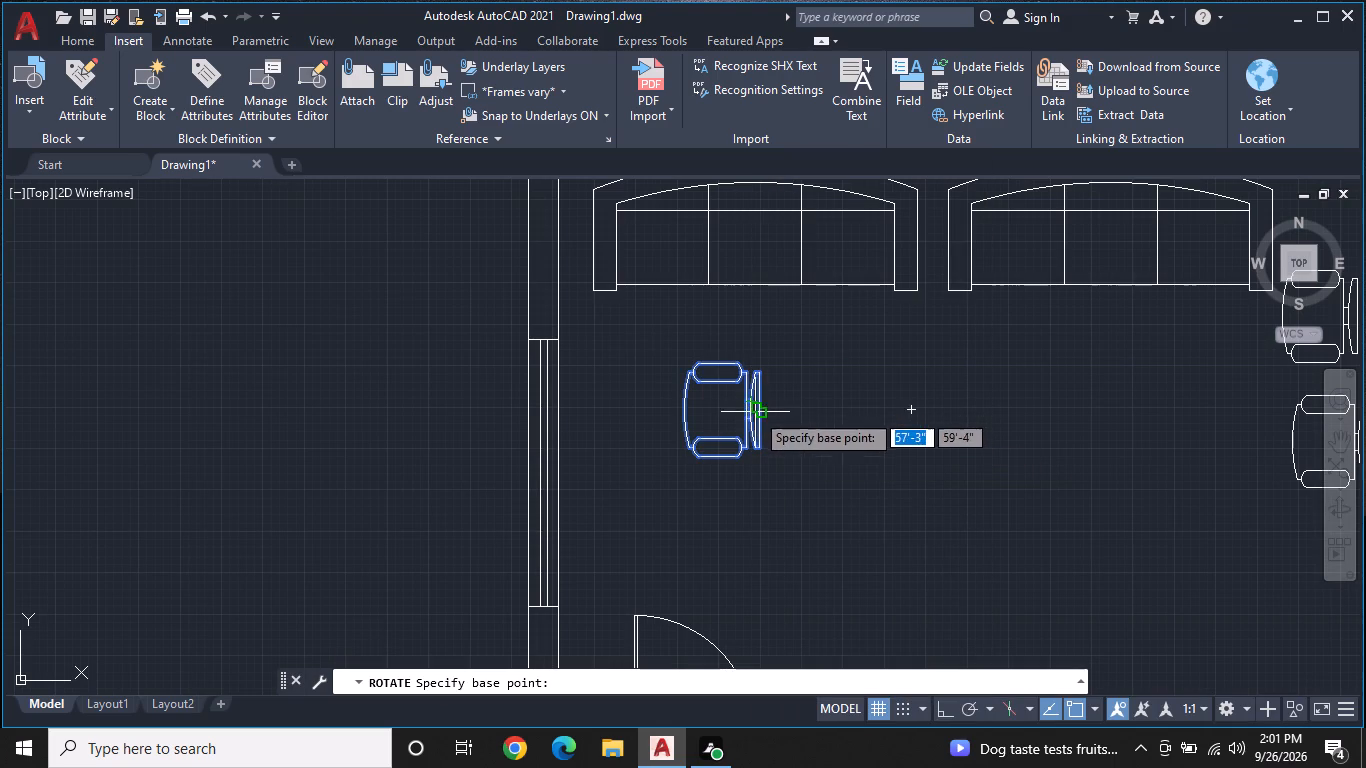
click(755, 412)
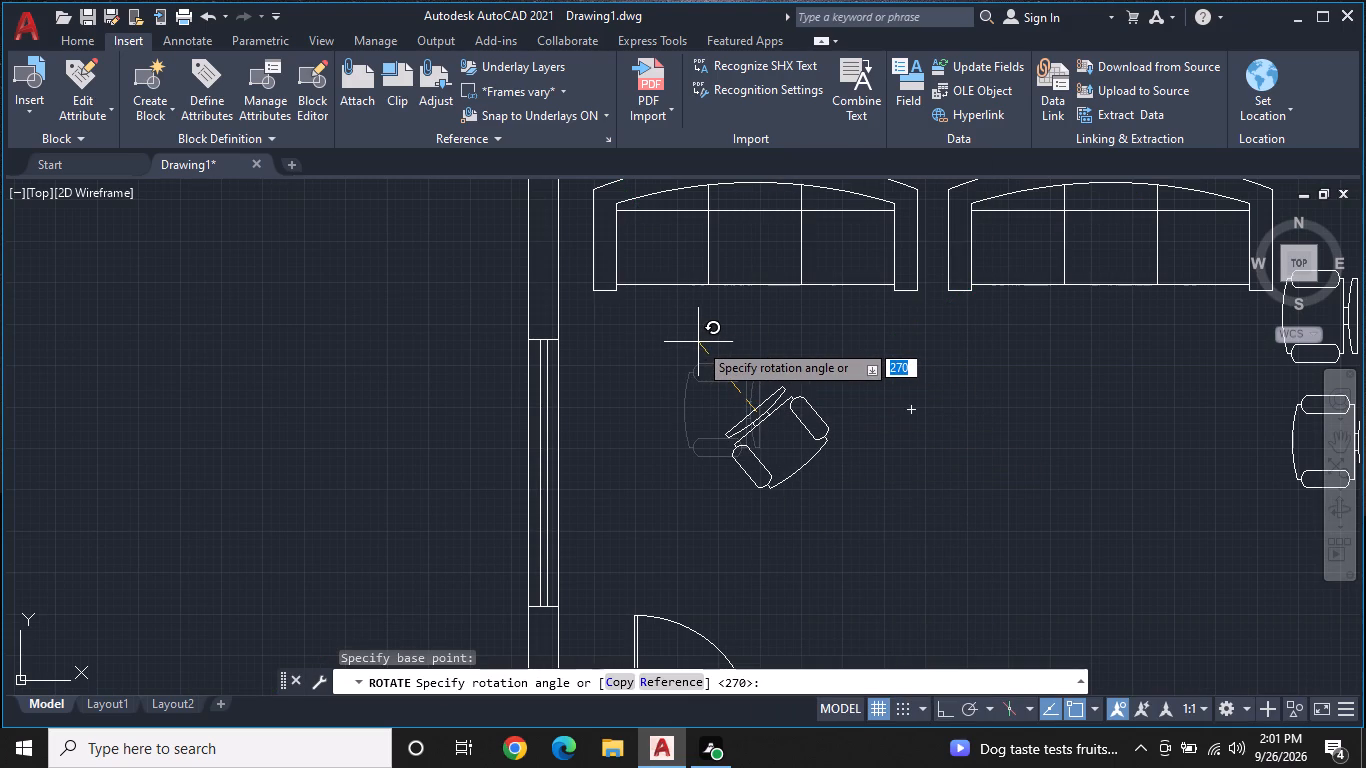
click(698, 342)
Move the rotated chair about 3' toward the window wall, keeping its diagonal orientation.
click(755, 425)
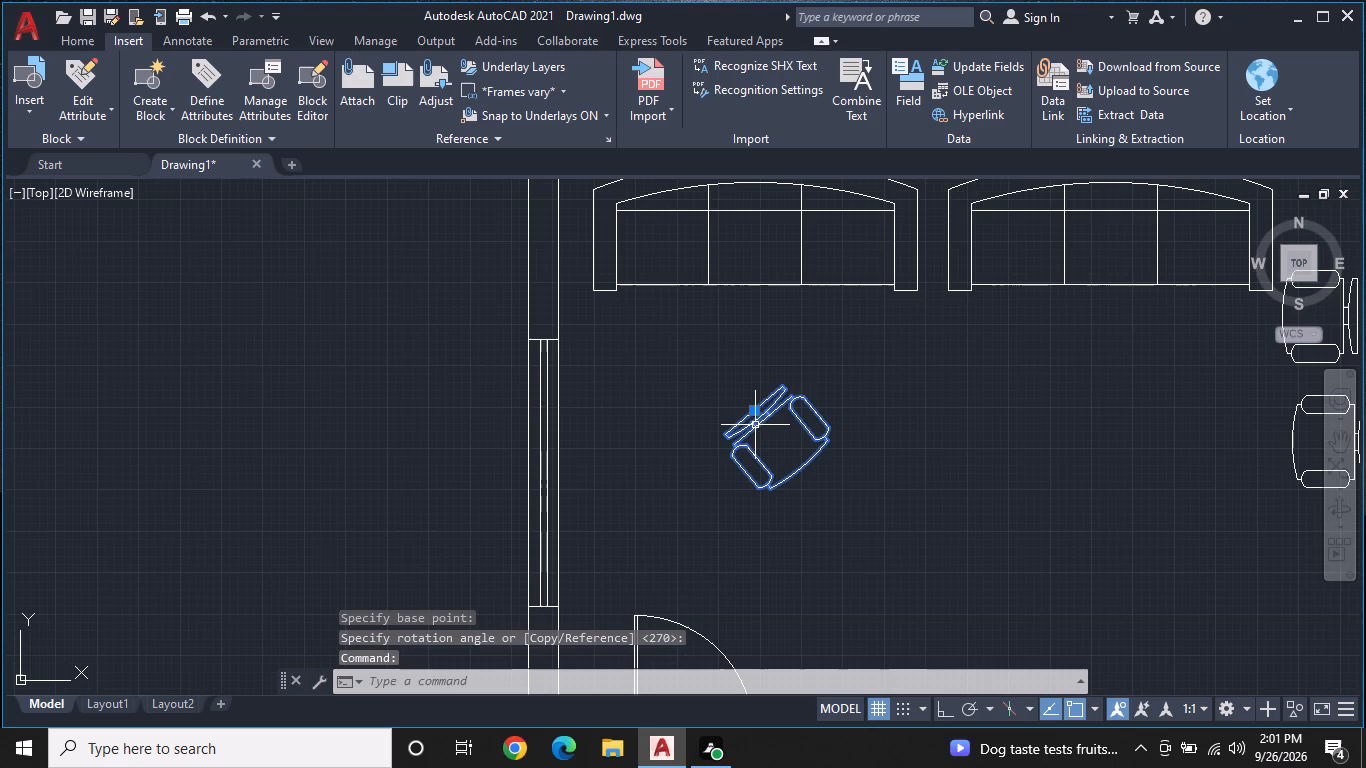
click(755, 415)
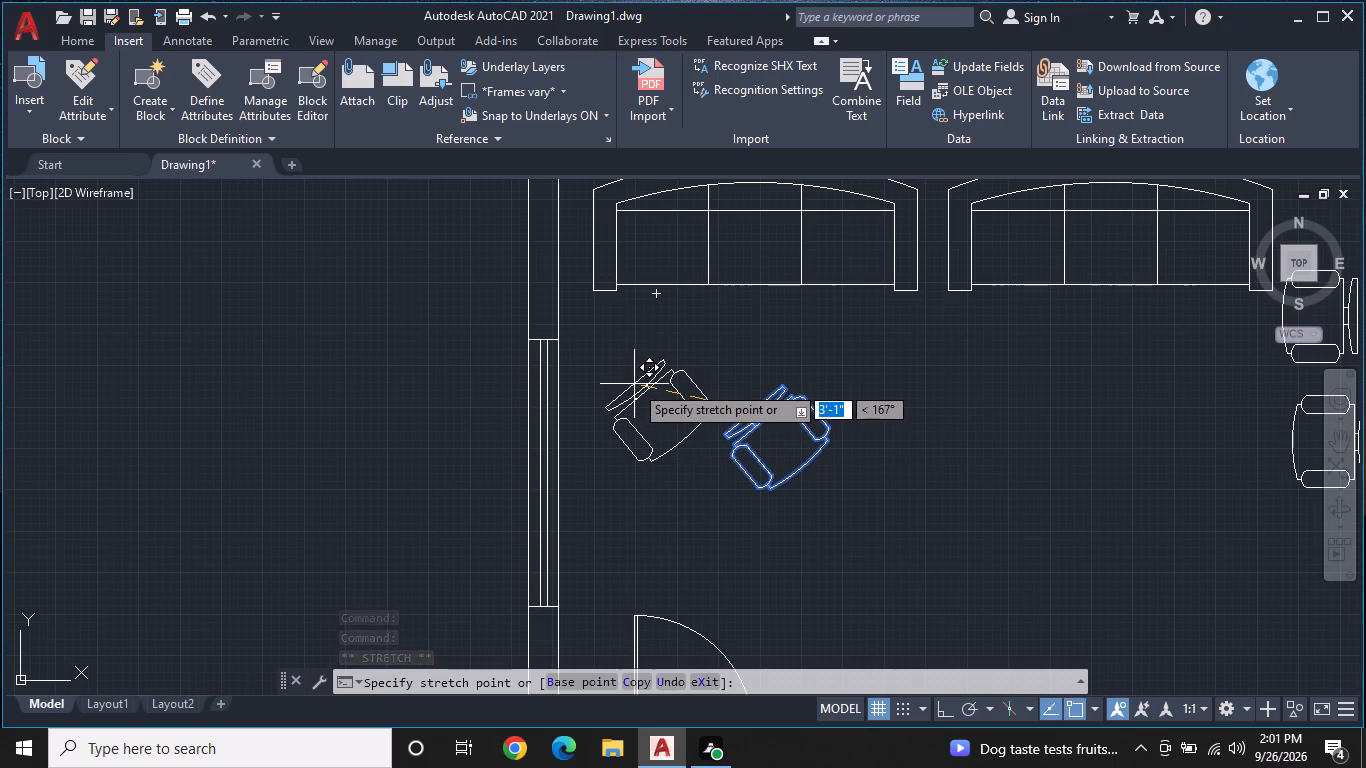
click(627, 388)
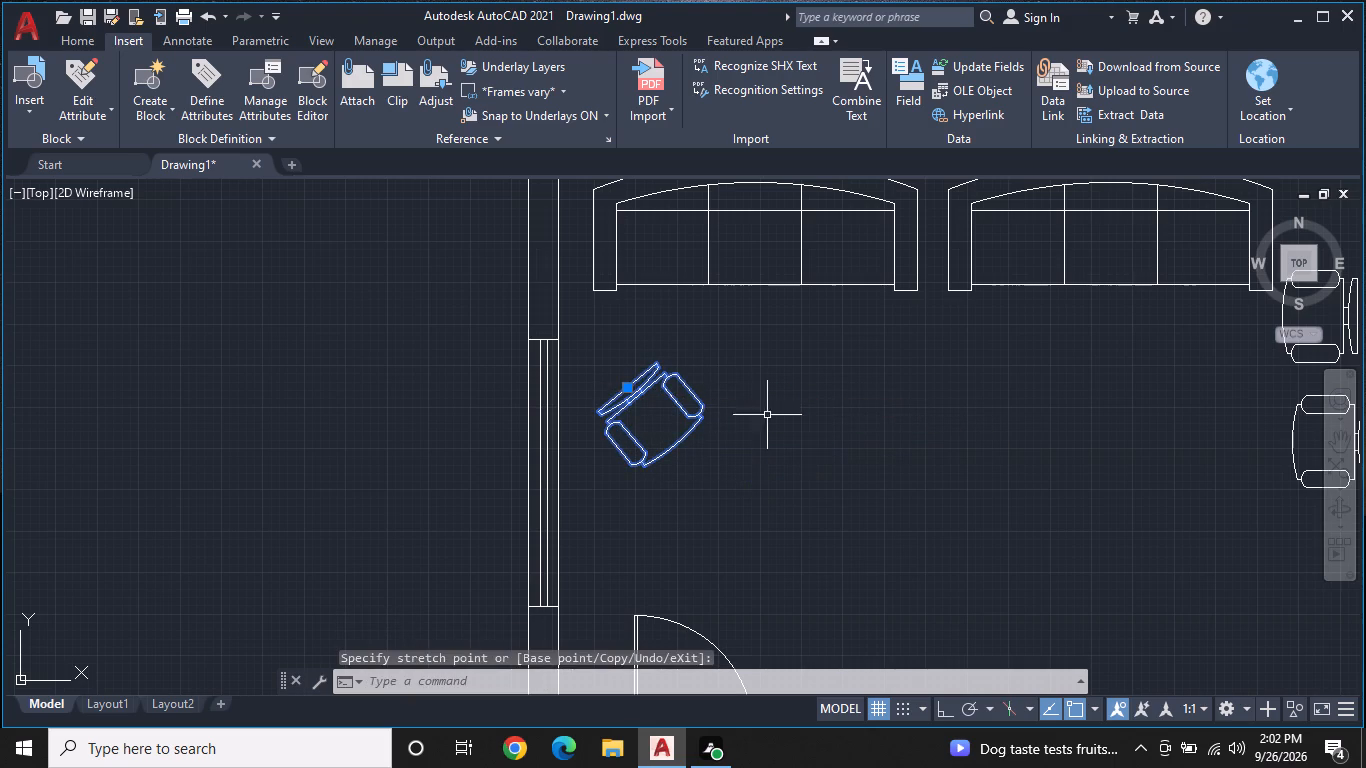
key(Escape)
Draw two separate lines, about 2'-11" and 3'-3" long, forming a V with its tip pointing away from the window-side chair.
middle_drag(844, 441, 959, 330)
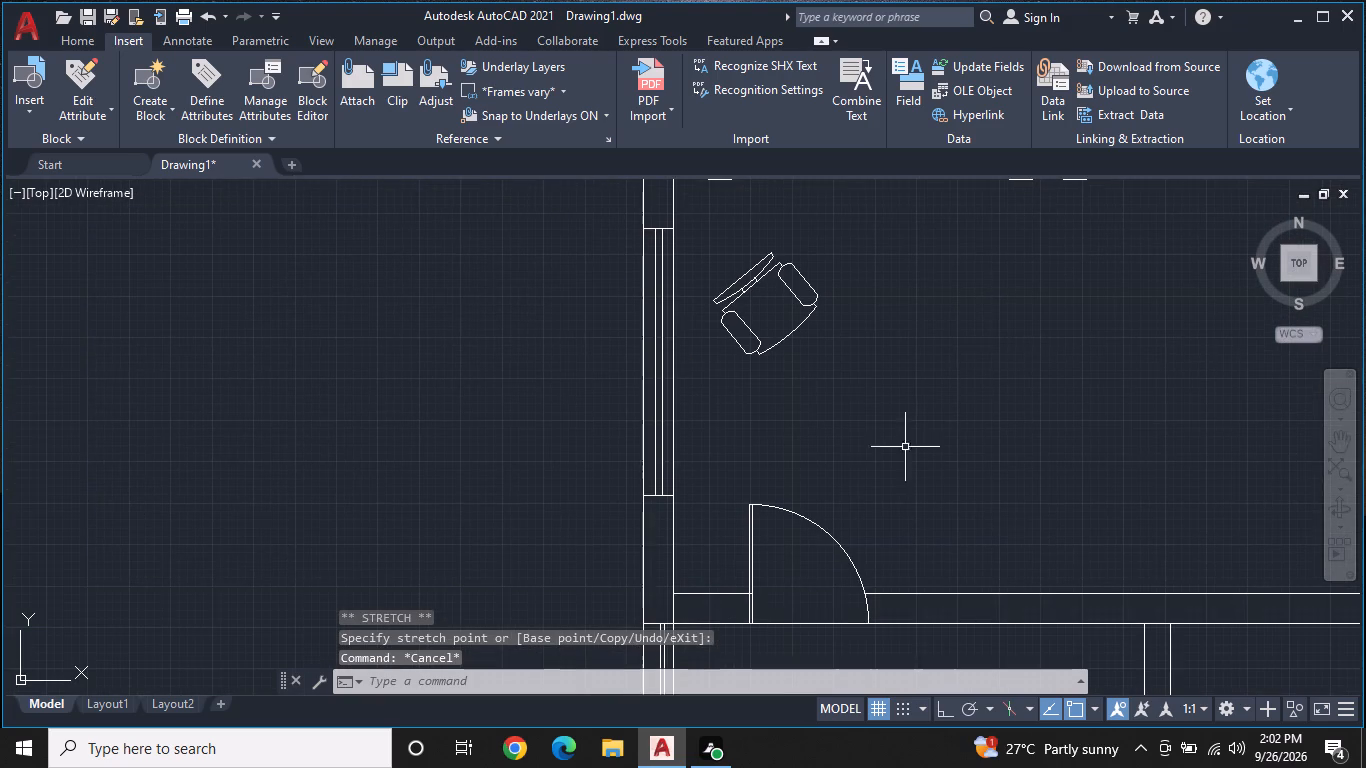
middle_drag(891, 460, 770, 569)
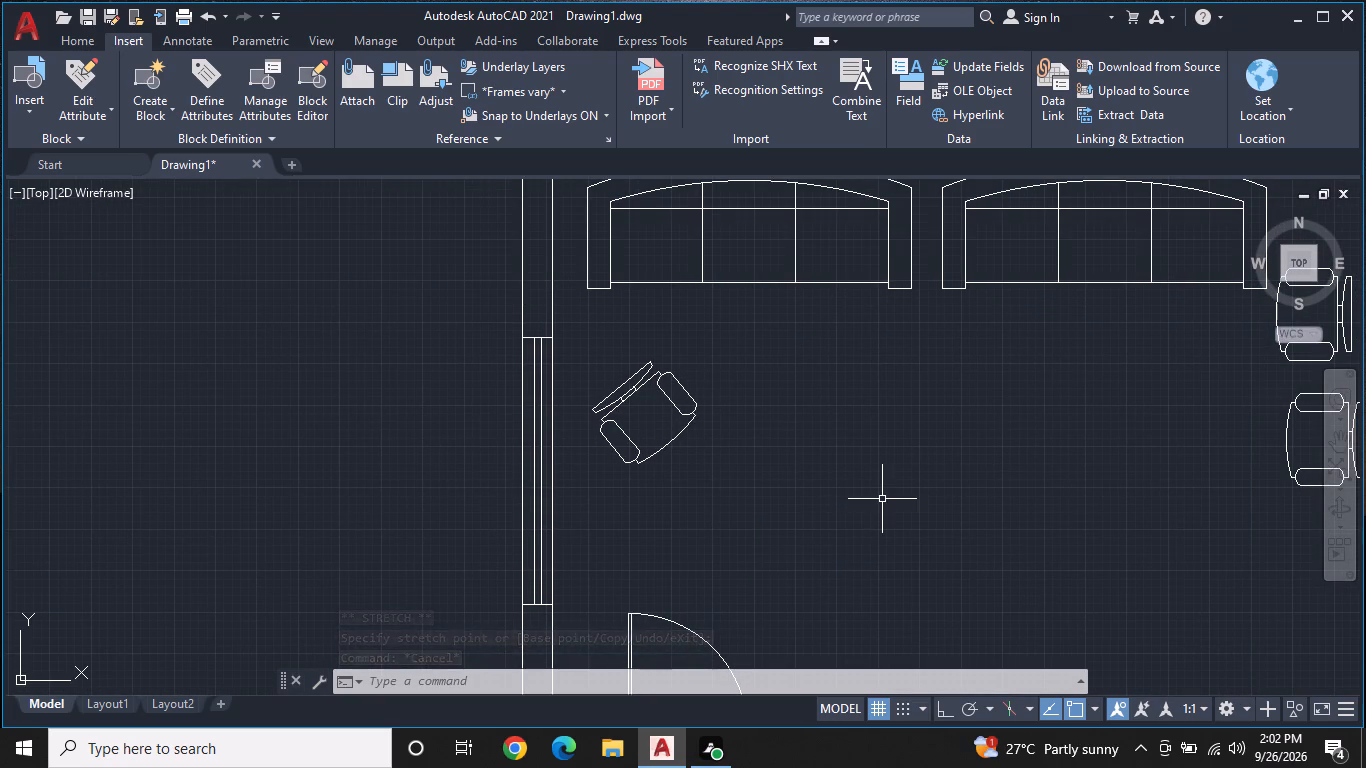
middle_drag(792, 512, 813, 477)
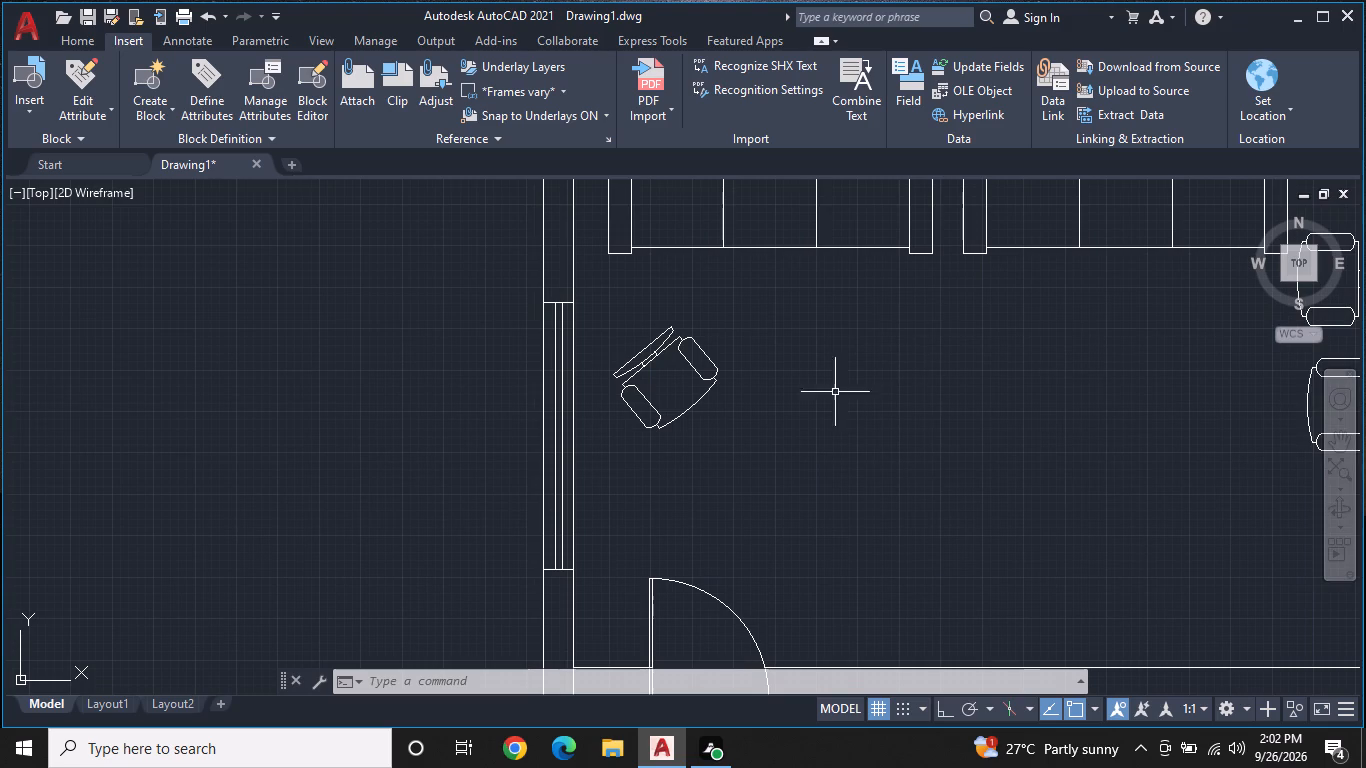
middle_drag(763, 476, 768, 462)
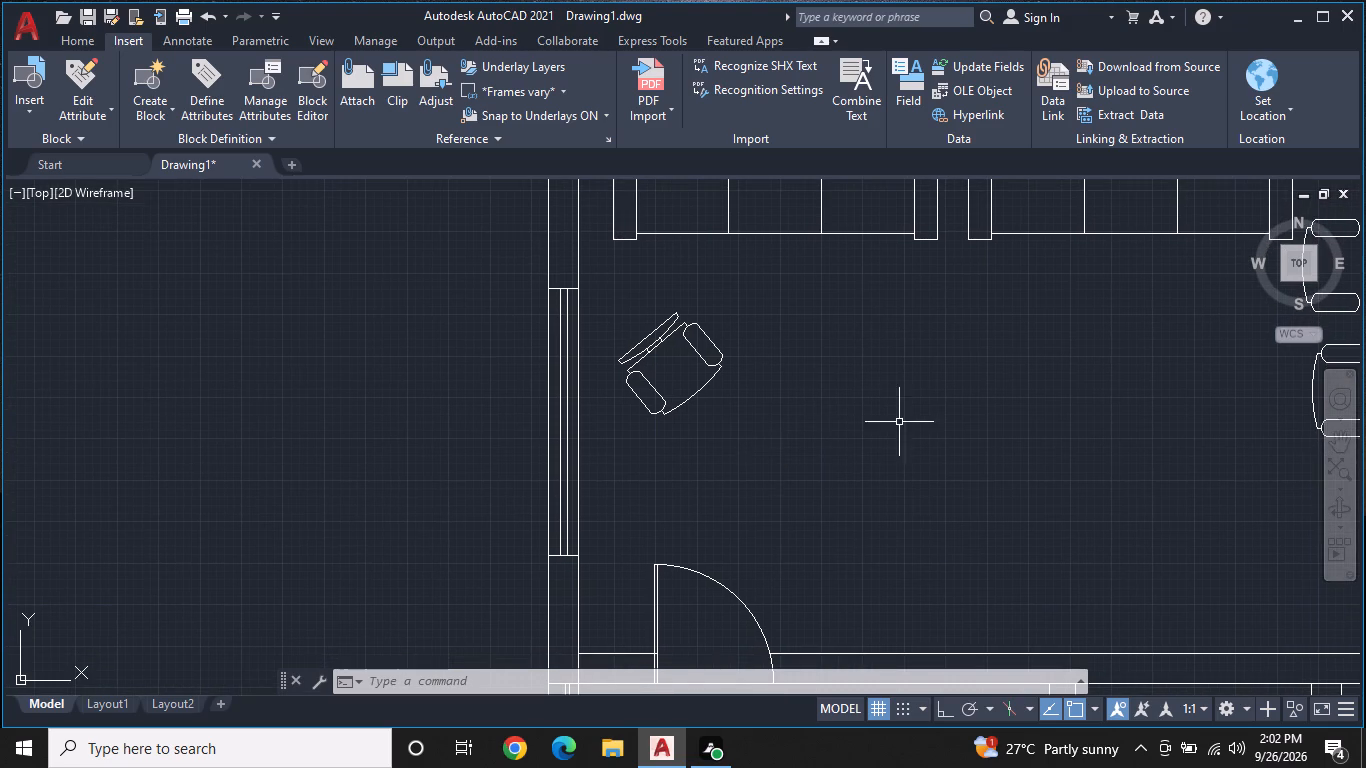
middle_drag(899, 422, 750, 507)
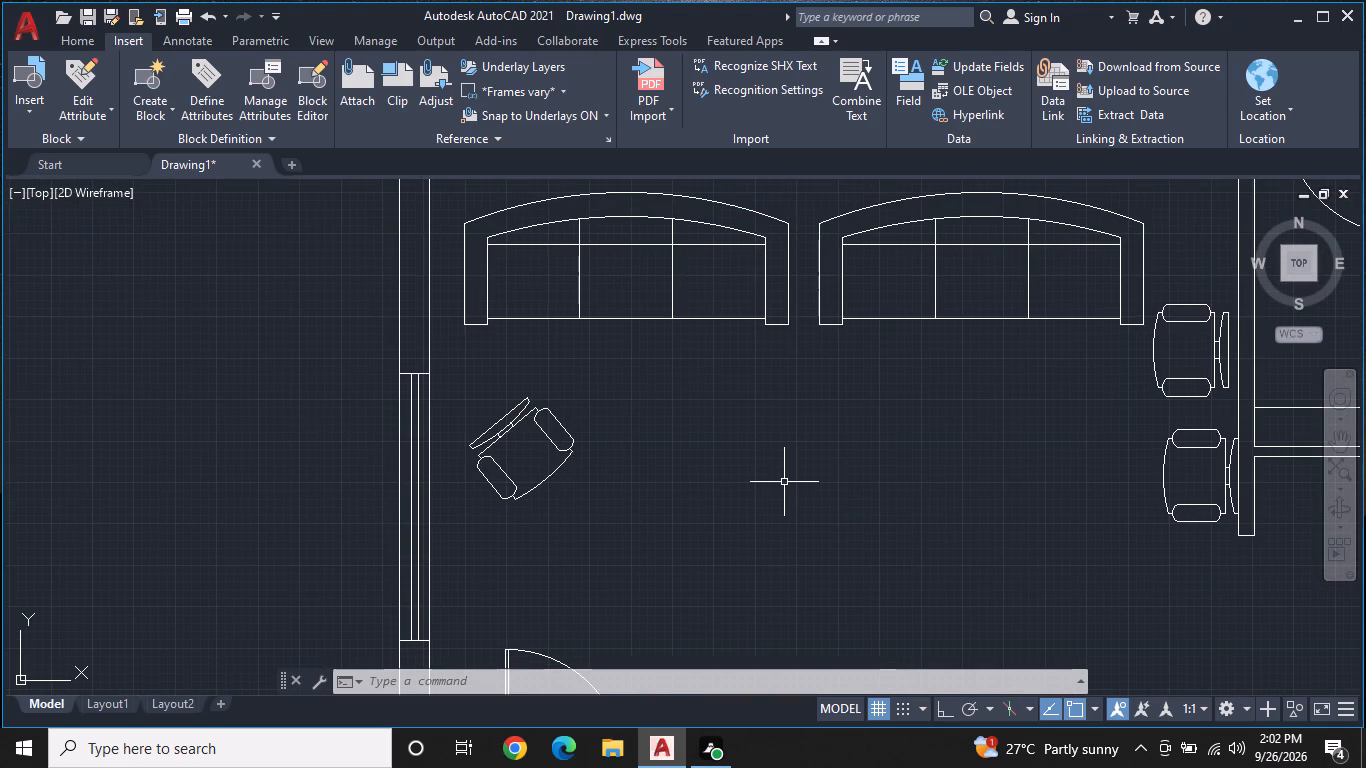
text(L)
key(space)
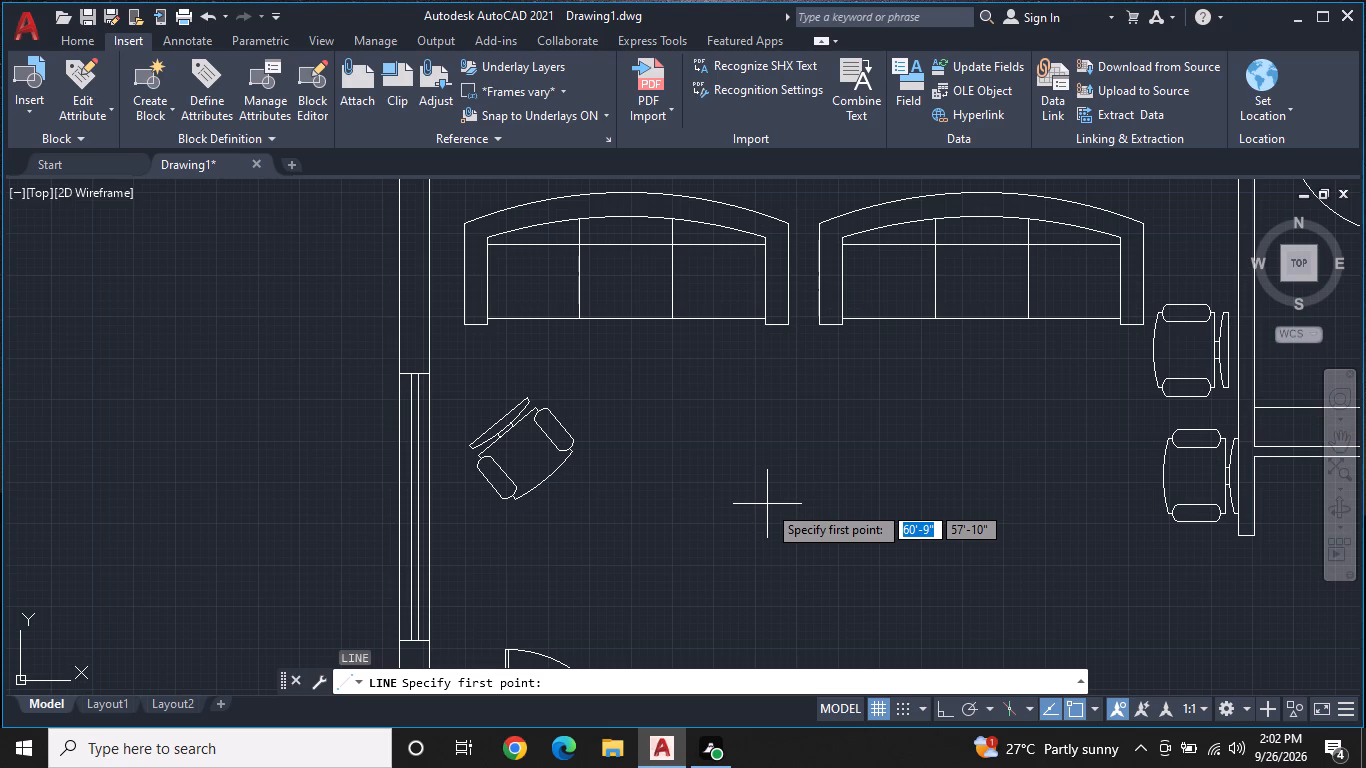
middle_drag(771, 501, 798, 476)
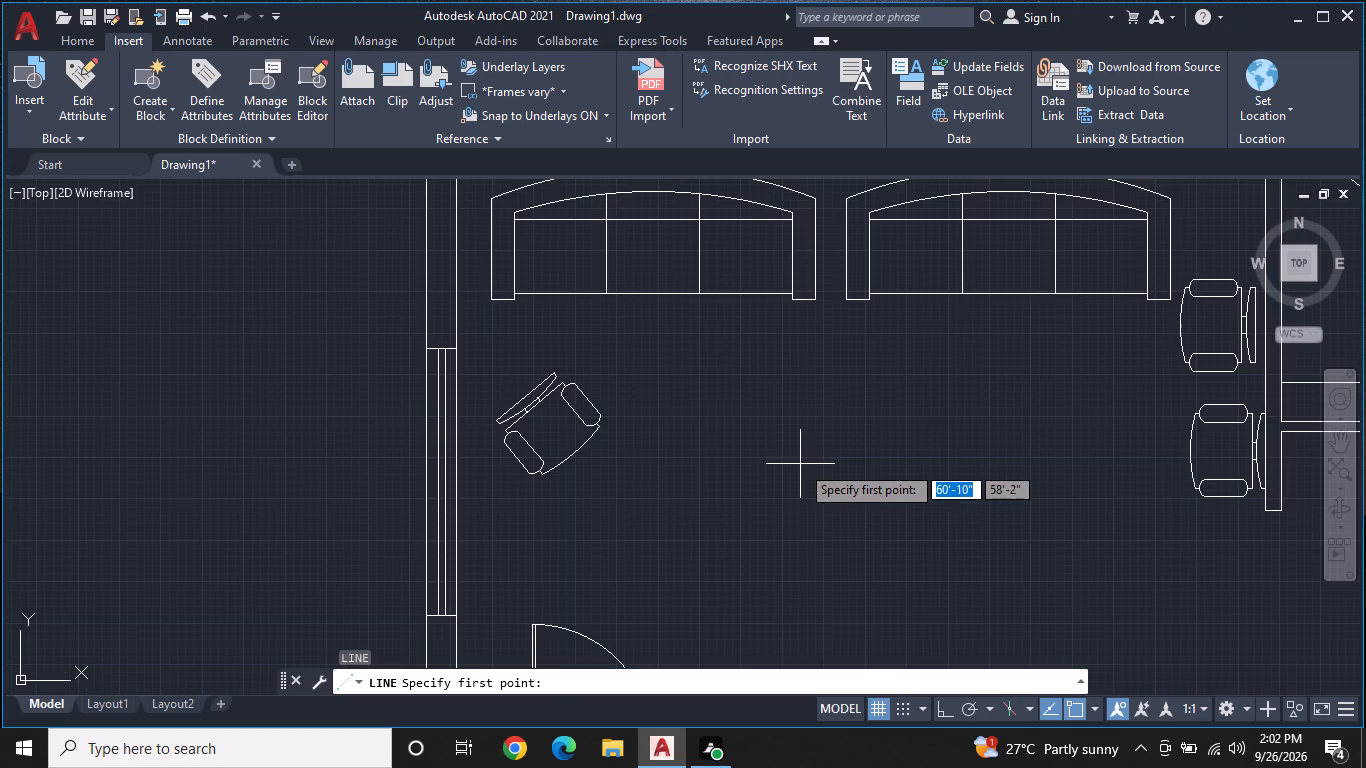
click(800, 464)
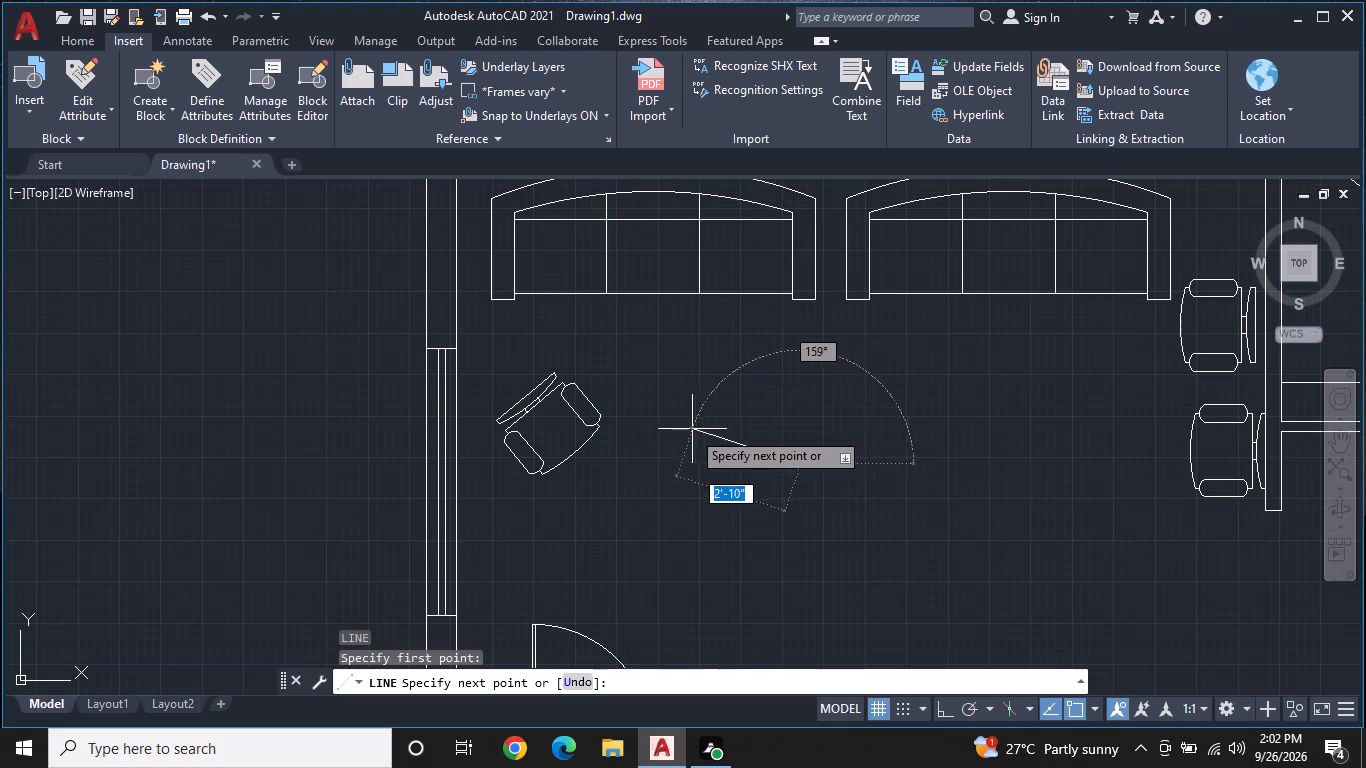
click(689, 427)
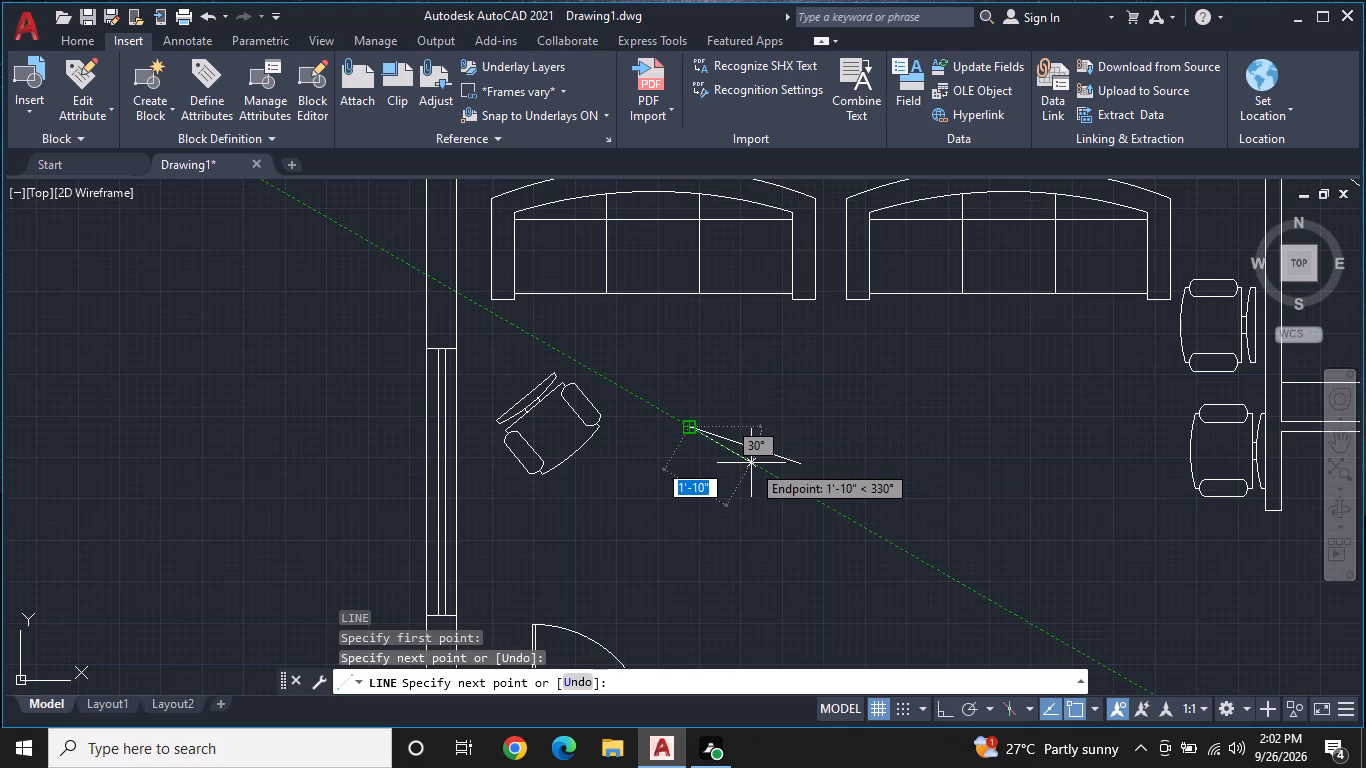
key(Escape)
key(space)
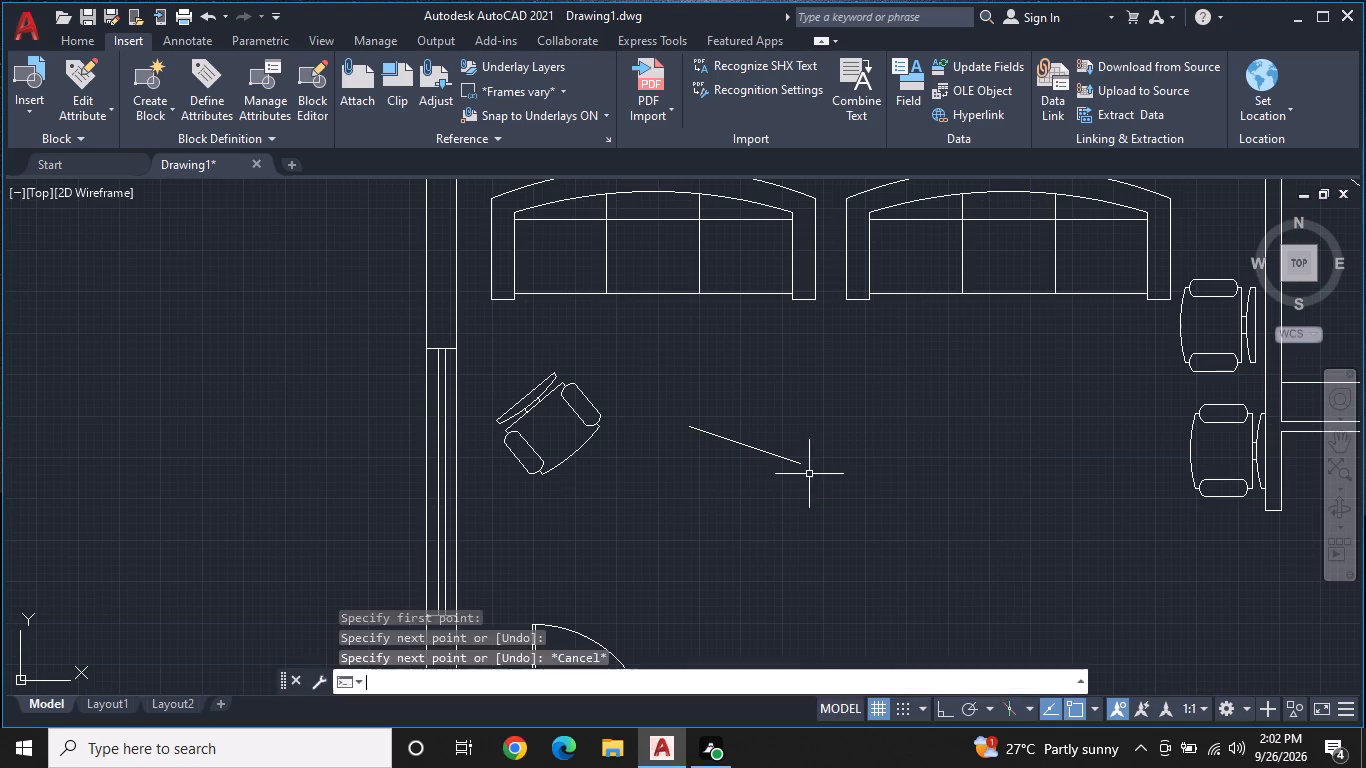
click(802, 465)
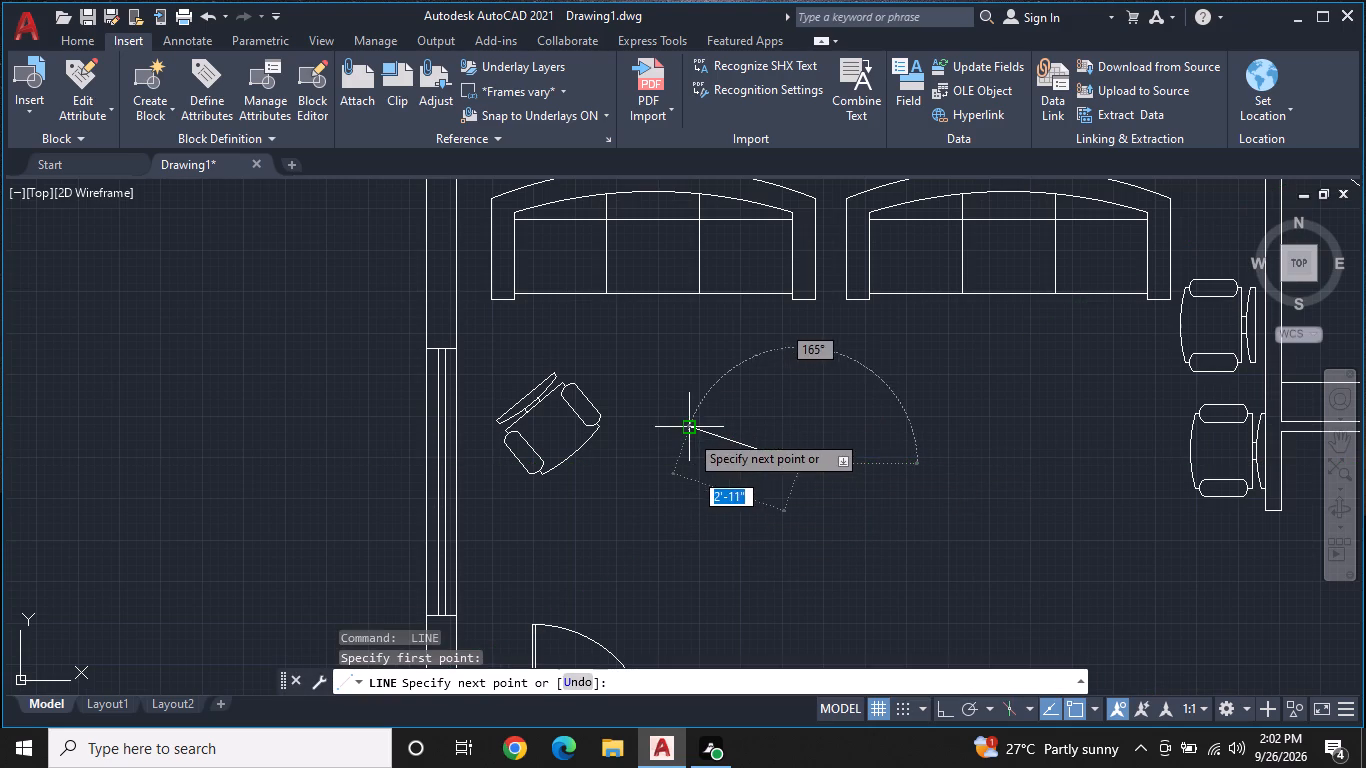
click(687, 526)
key(Escape)
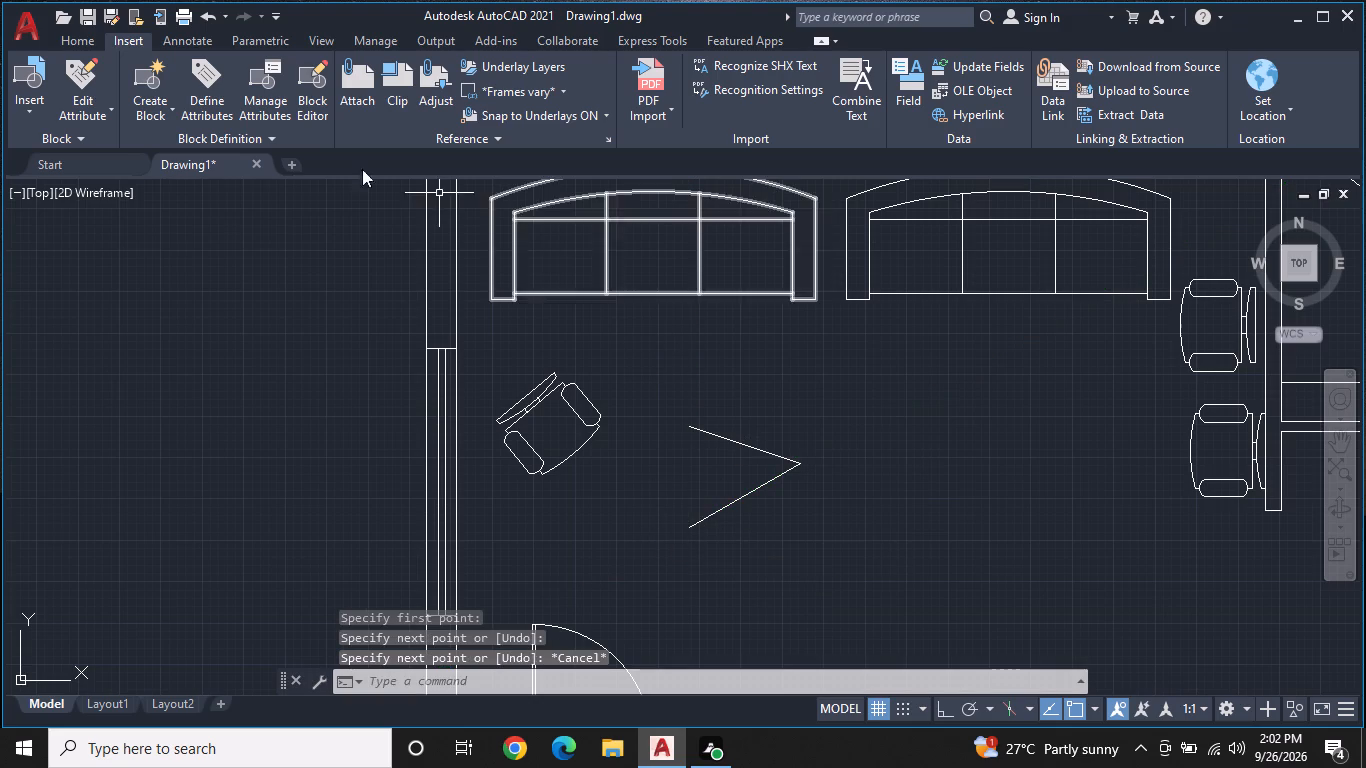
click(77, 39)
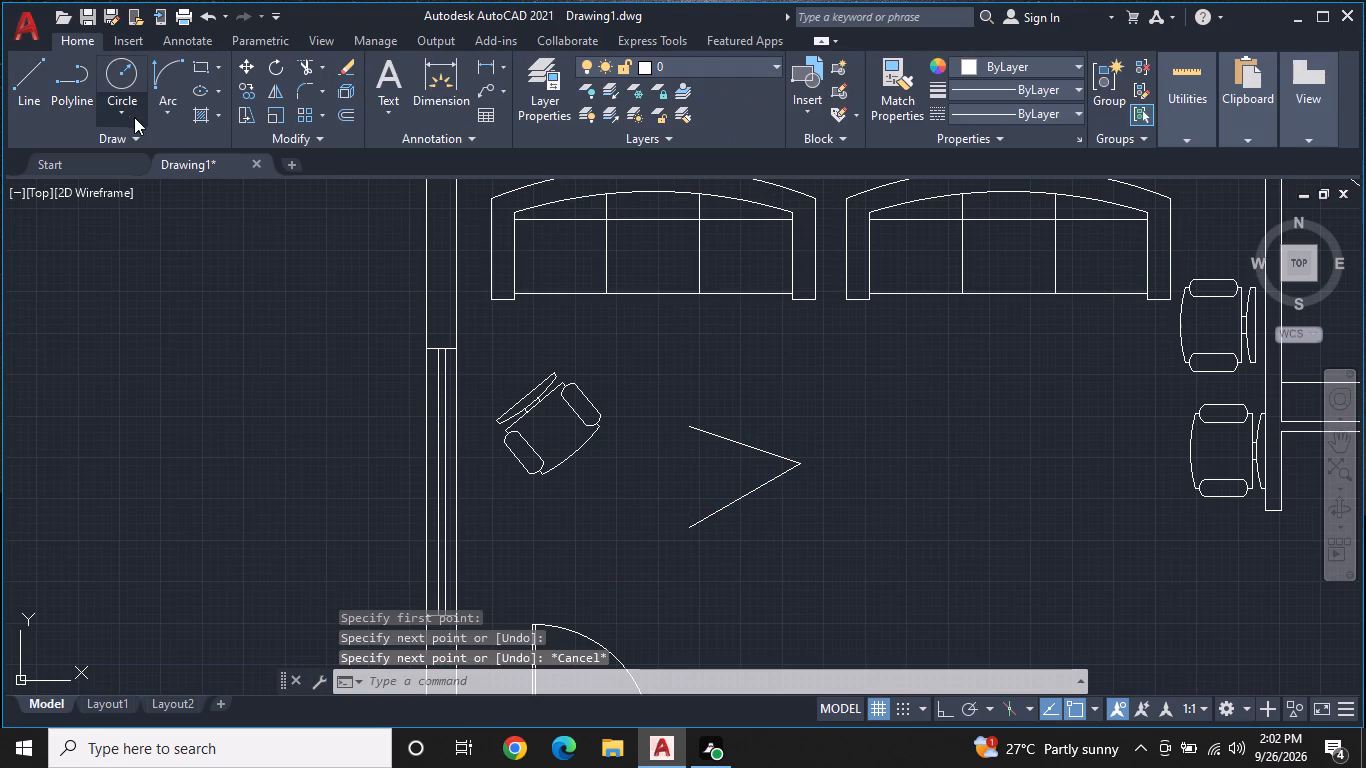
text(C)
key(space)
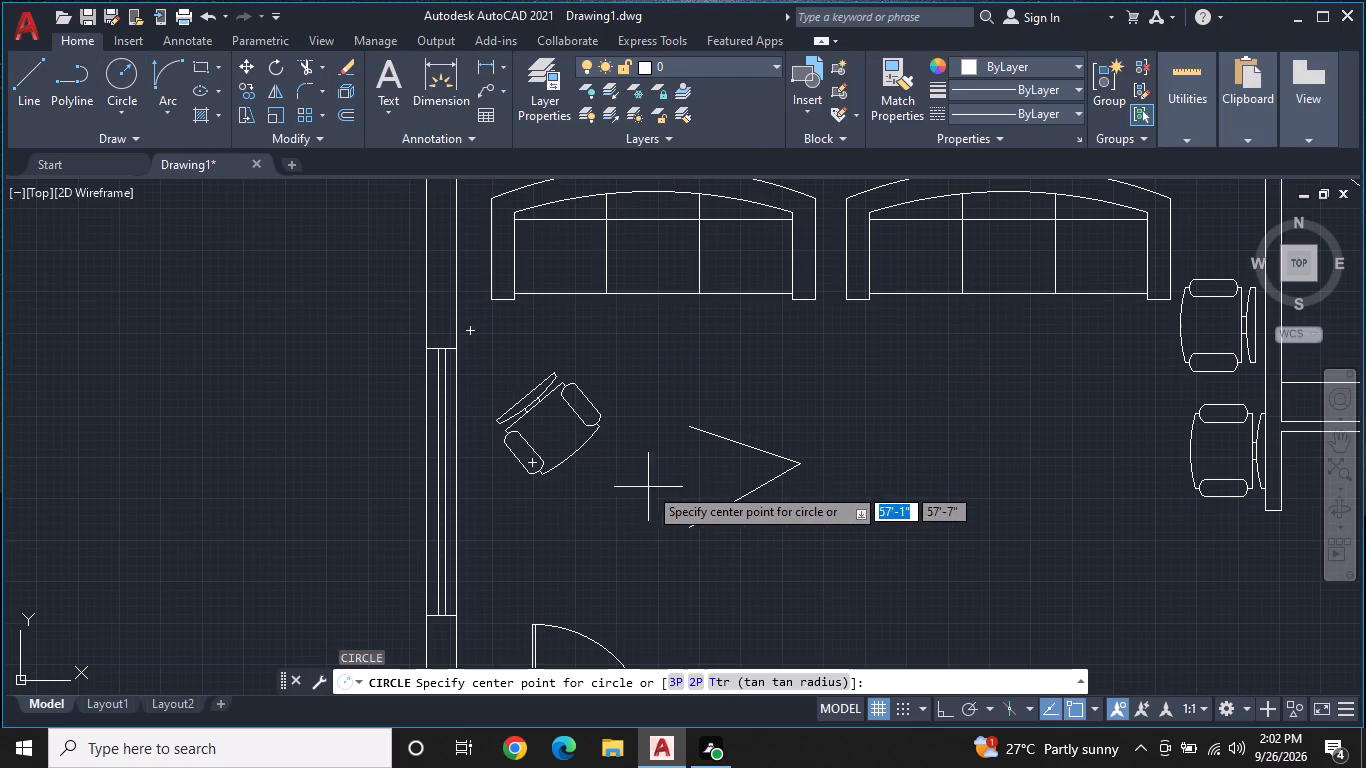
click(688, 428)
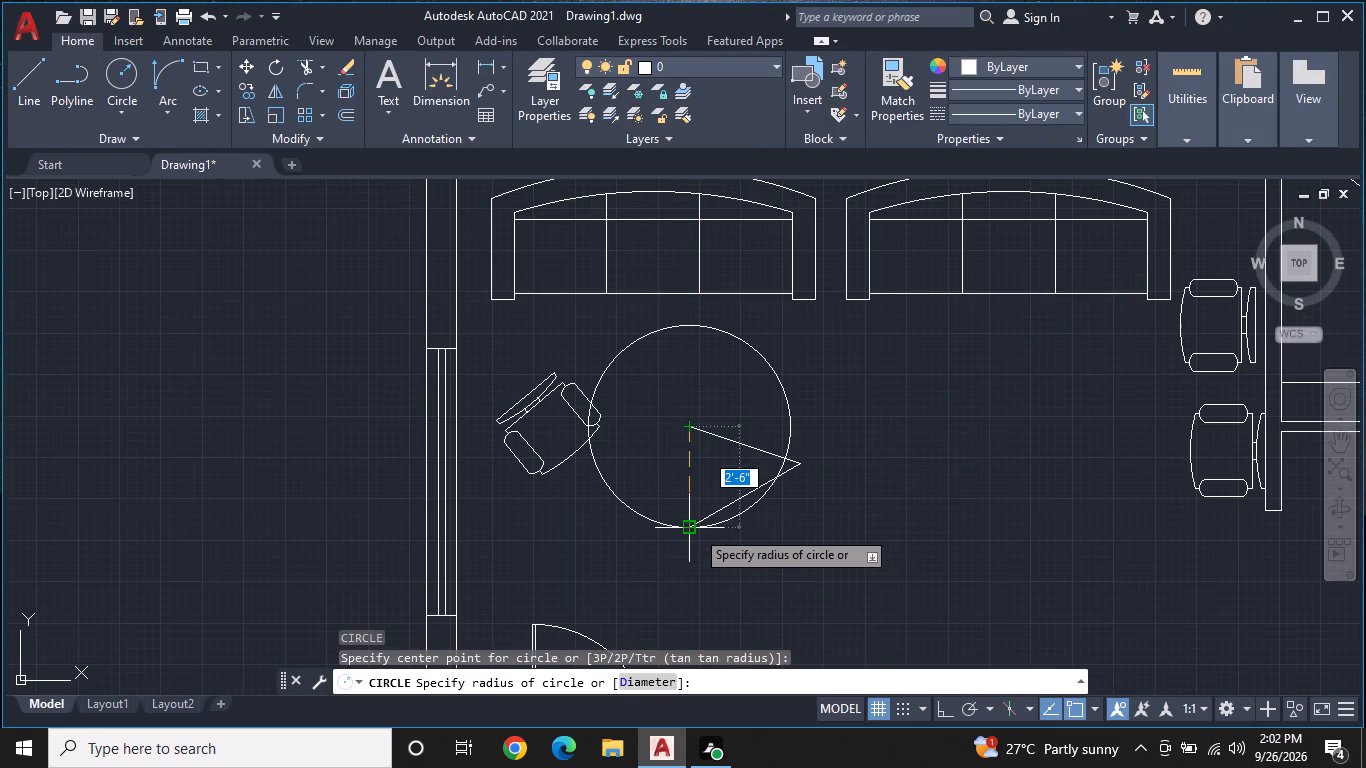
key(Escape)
Draw a two-point circle about 2'-6" in diameter, using the V's two open ends as its diameter endpoints.
click(117, 126)
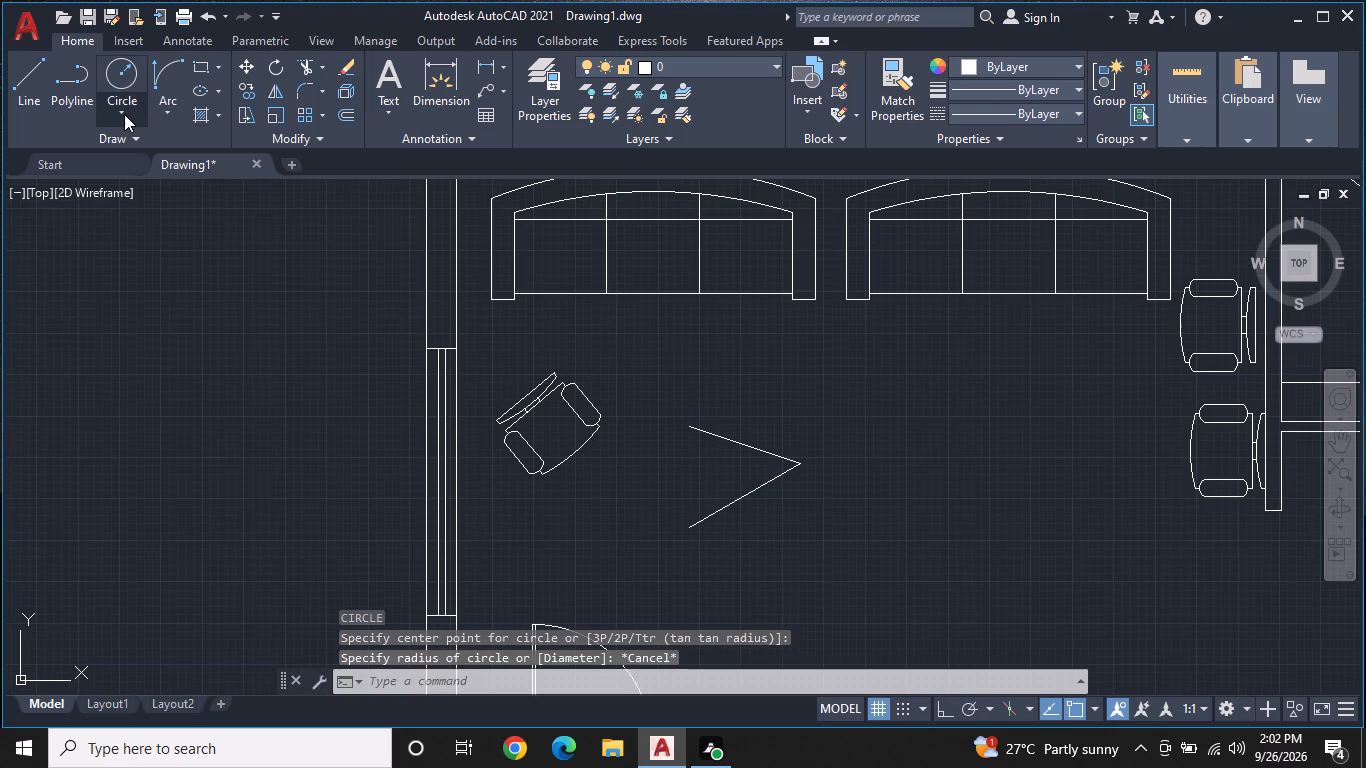
click(124, 114)
click(124, 114)
click(157, 227)
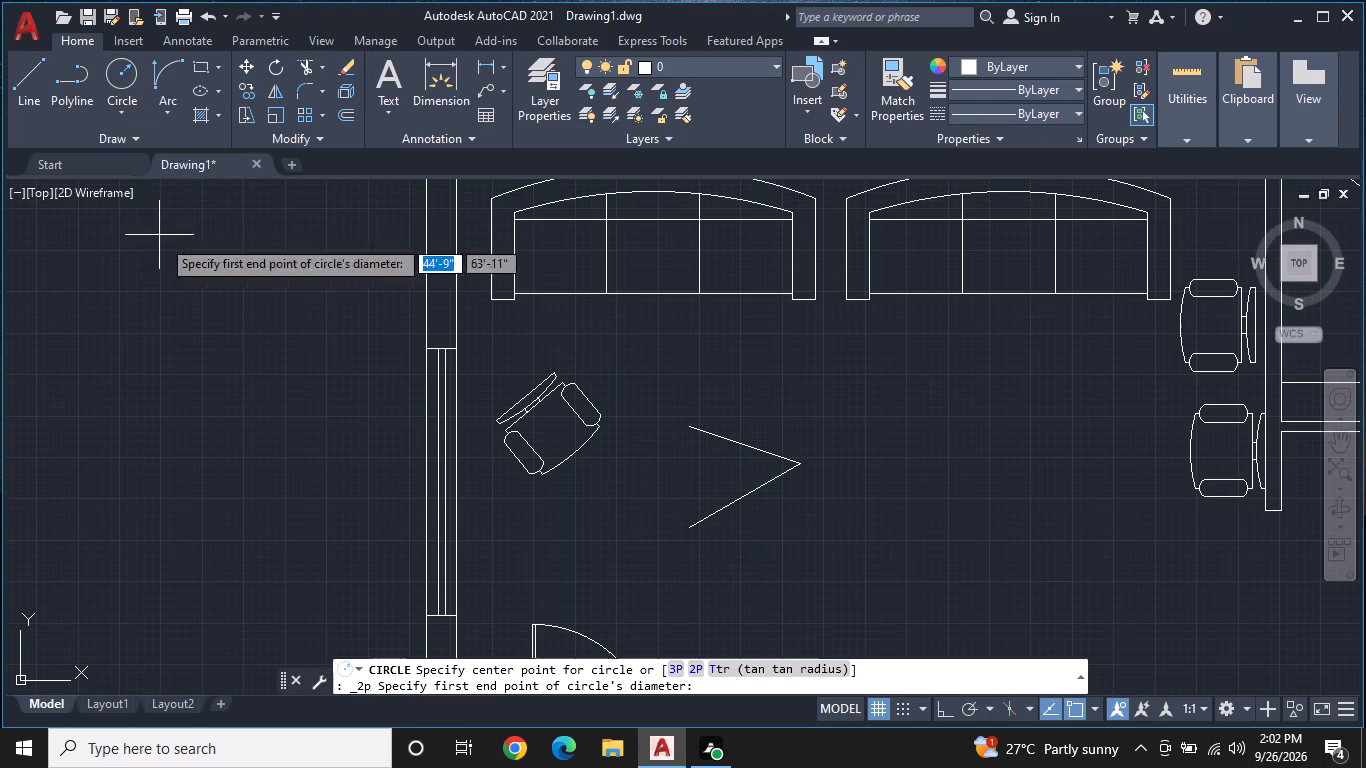
click(686, 427)
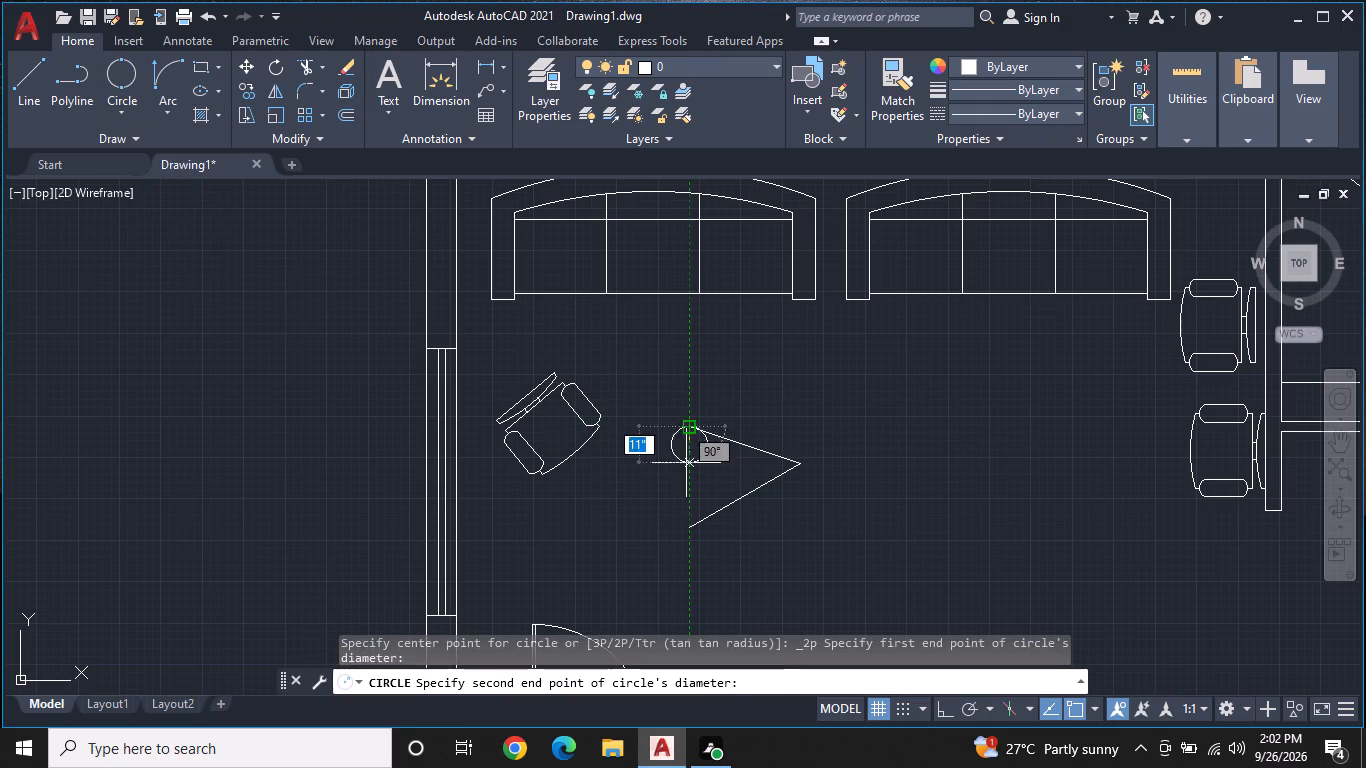
click(686, 523)
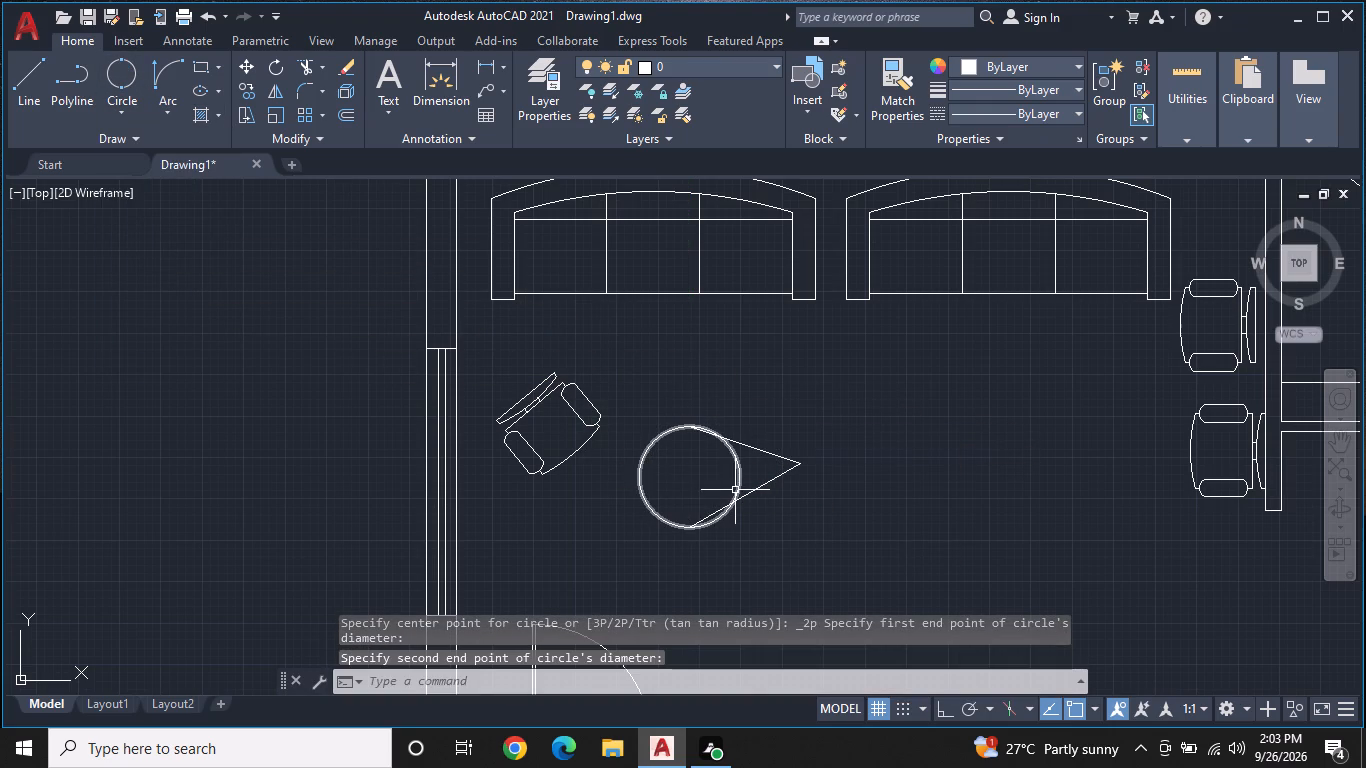
key(space)
scroll(737, 480, up, 1)
key(Escape)
Trim the circle's arcs on the tip side of the V, leaving a teardrop outline.
text(TR)
key(space)
click(739, 463)
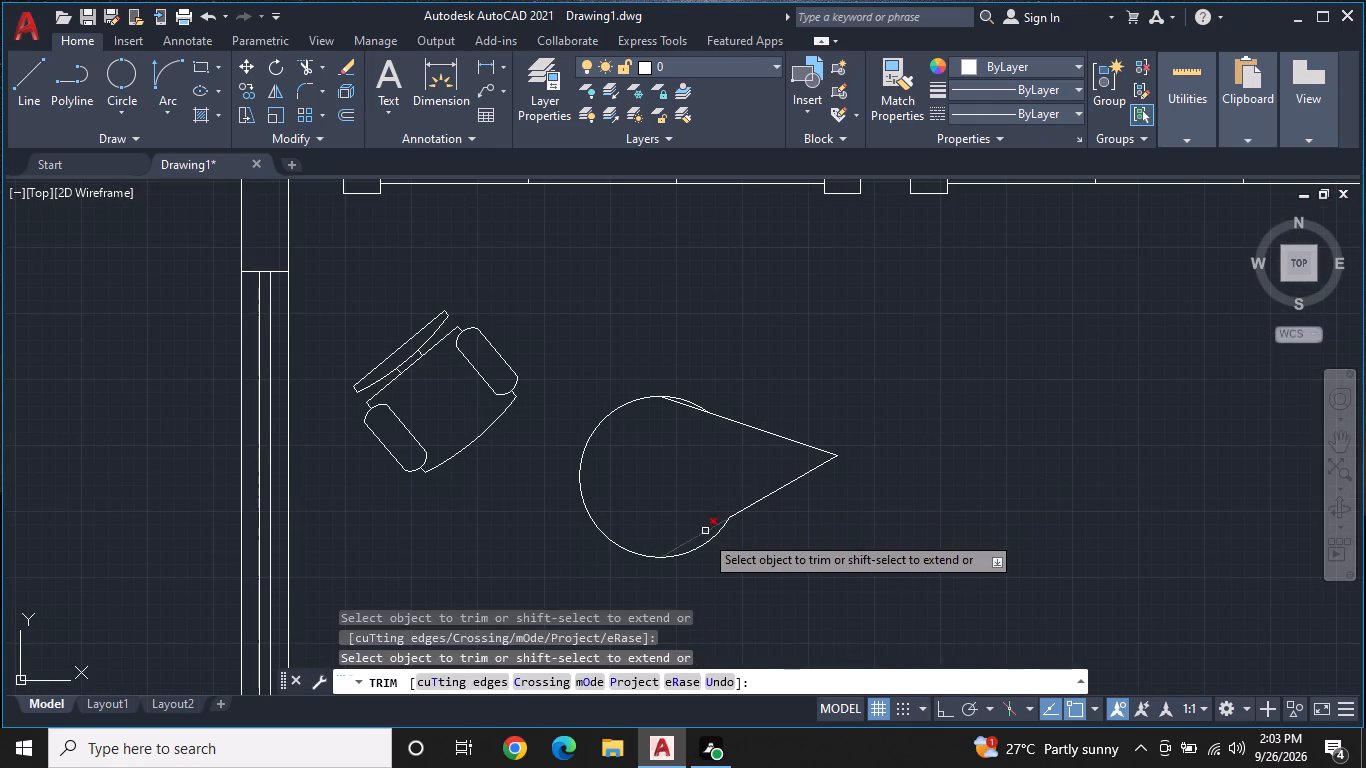
click(704, 545)
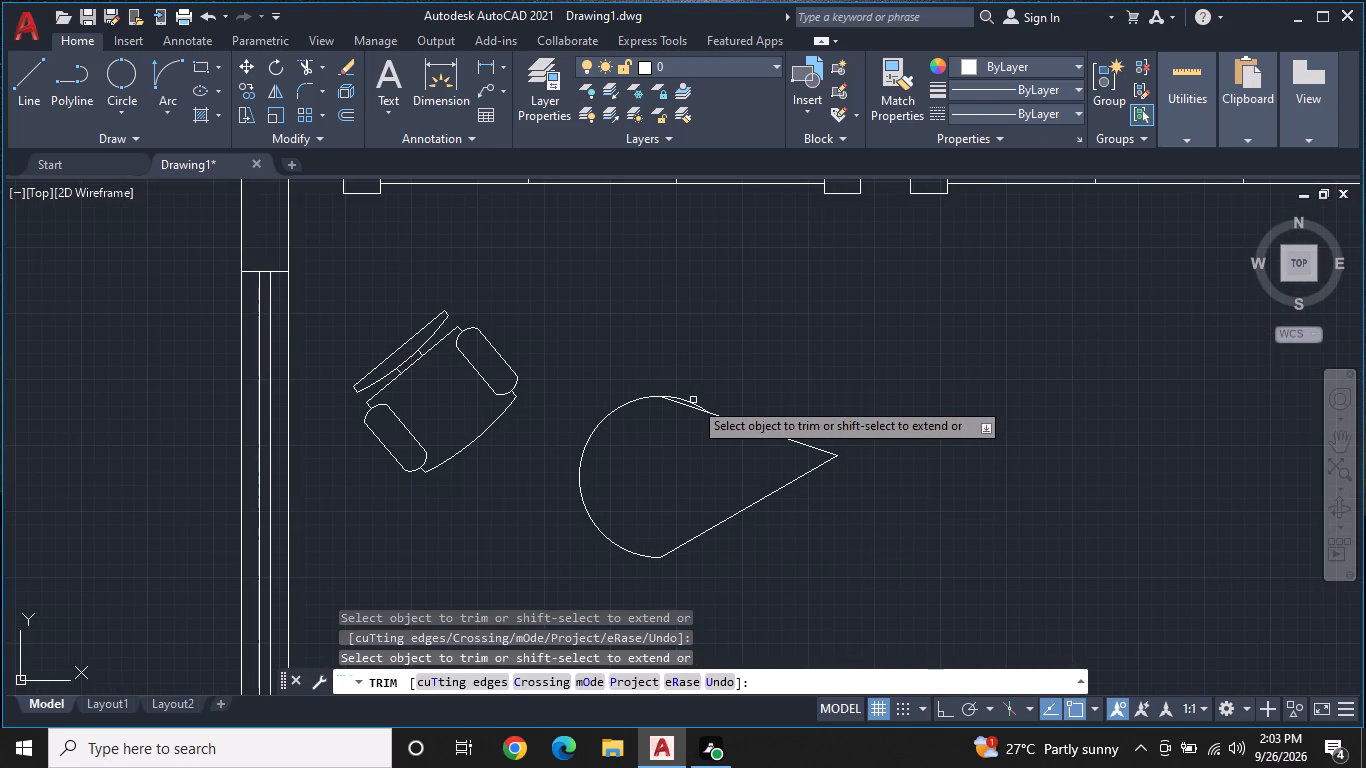
click(692, 405)
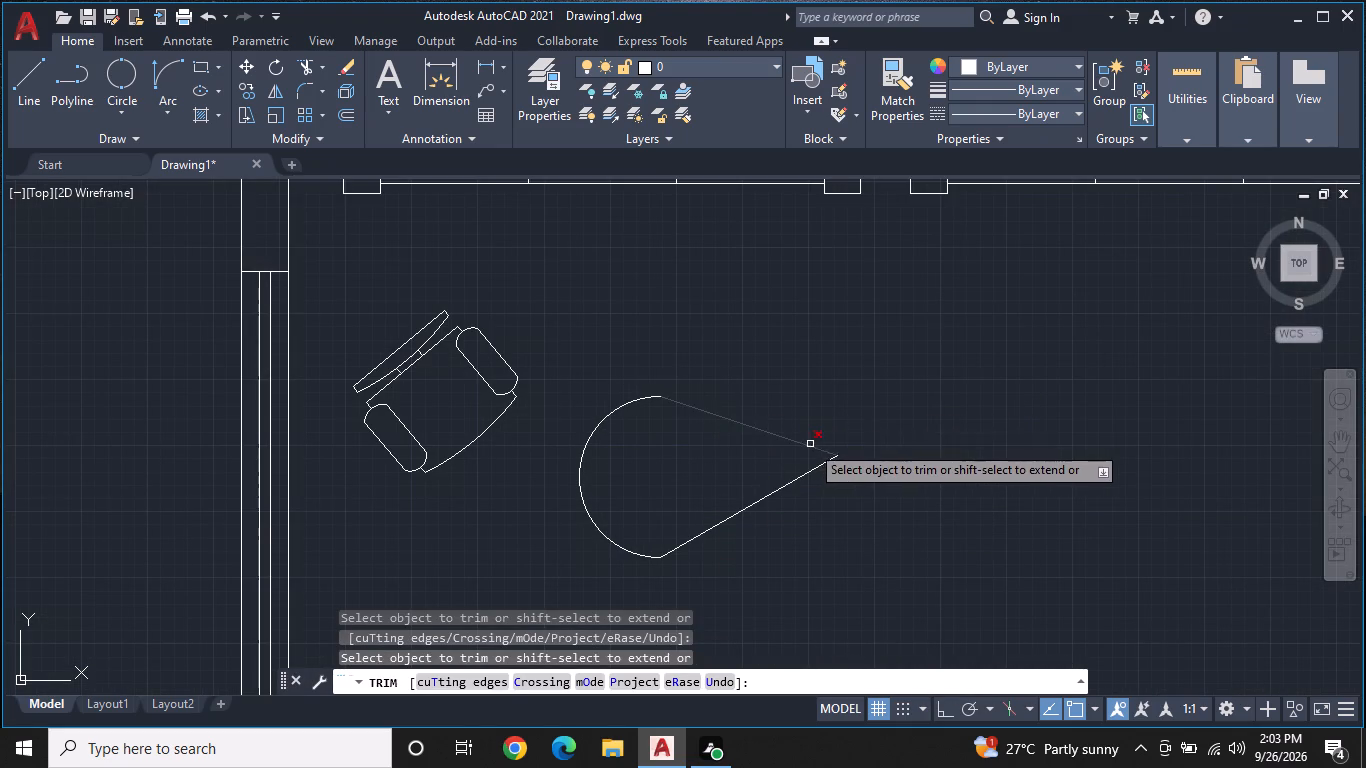
middle_drag(818, 438, 858, 384)
key(Escape)
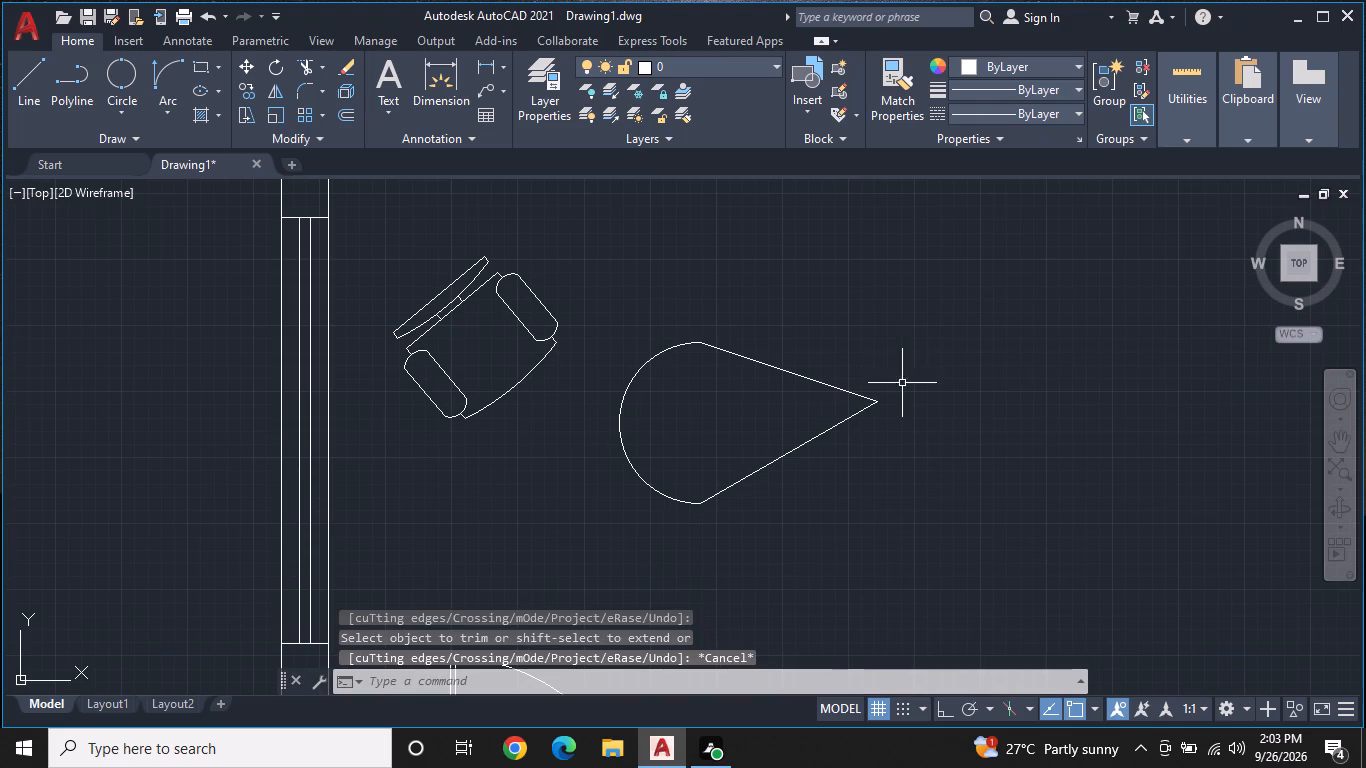
Draw a circle about 8" in radius centred on the teardrop's pointed tip.
middle_click(887, 422)
scroll(887, 422, up, 1)
text(C)
key(space)
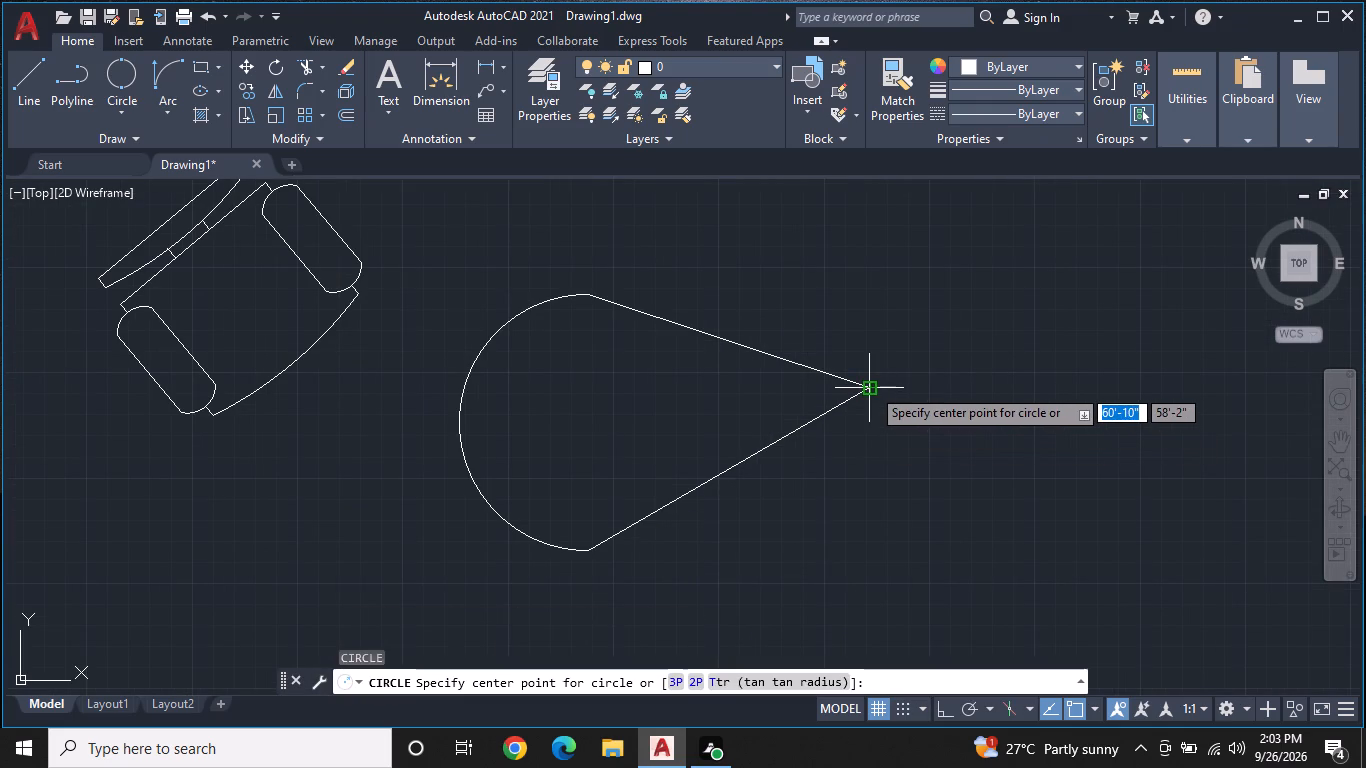
double_click(871, 387)
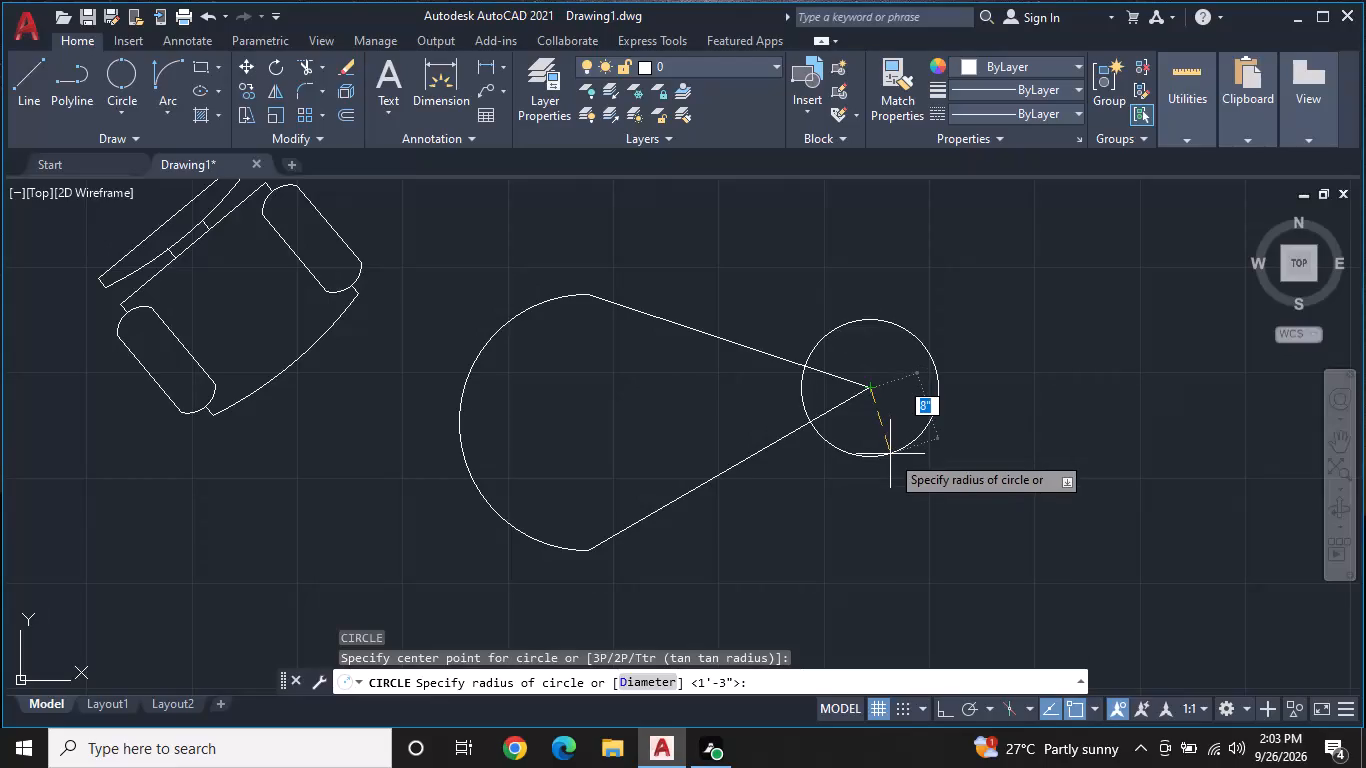
click(890, 454)
key(Escape)
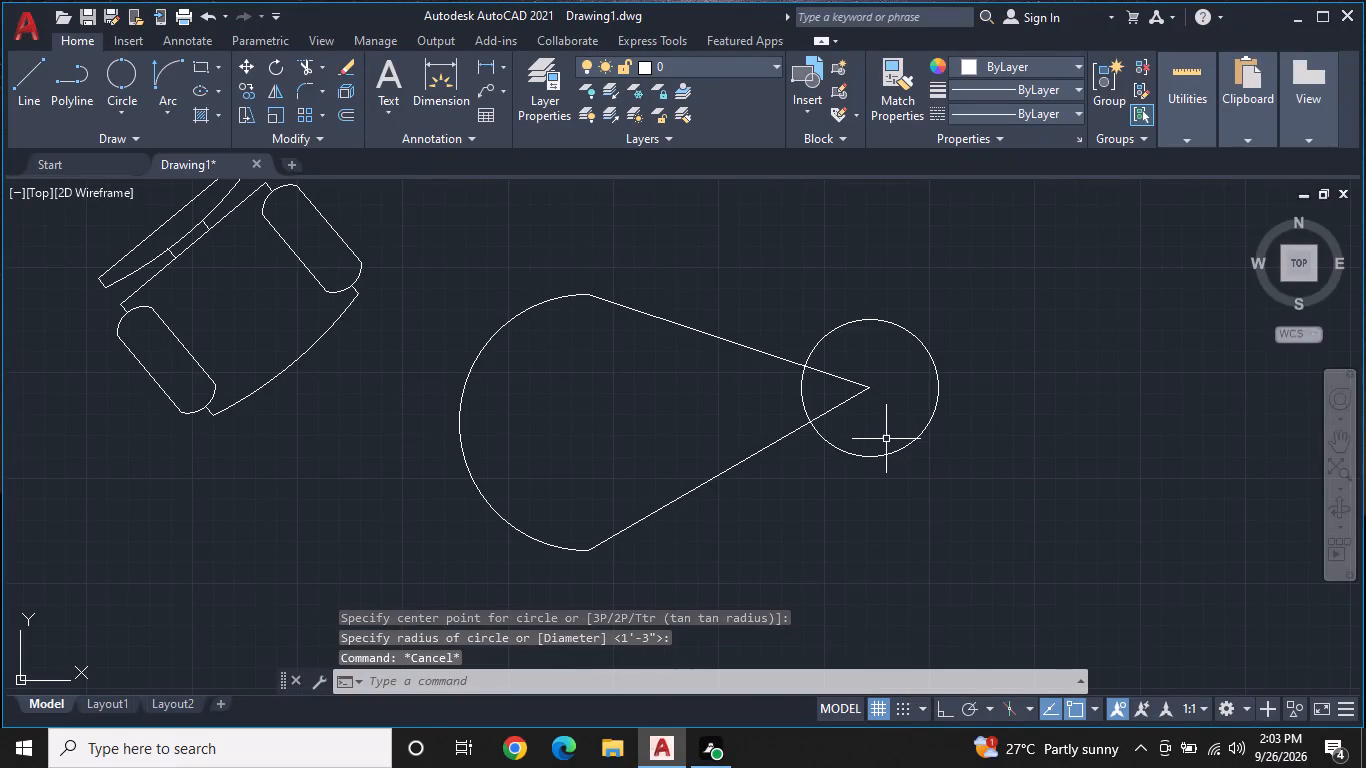
Trim the small circle's arc between the two sloping lines inside the teardrop.
text(TR)
key(space)
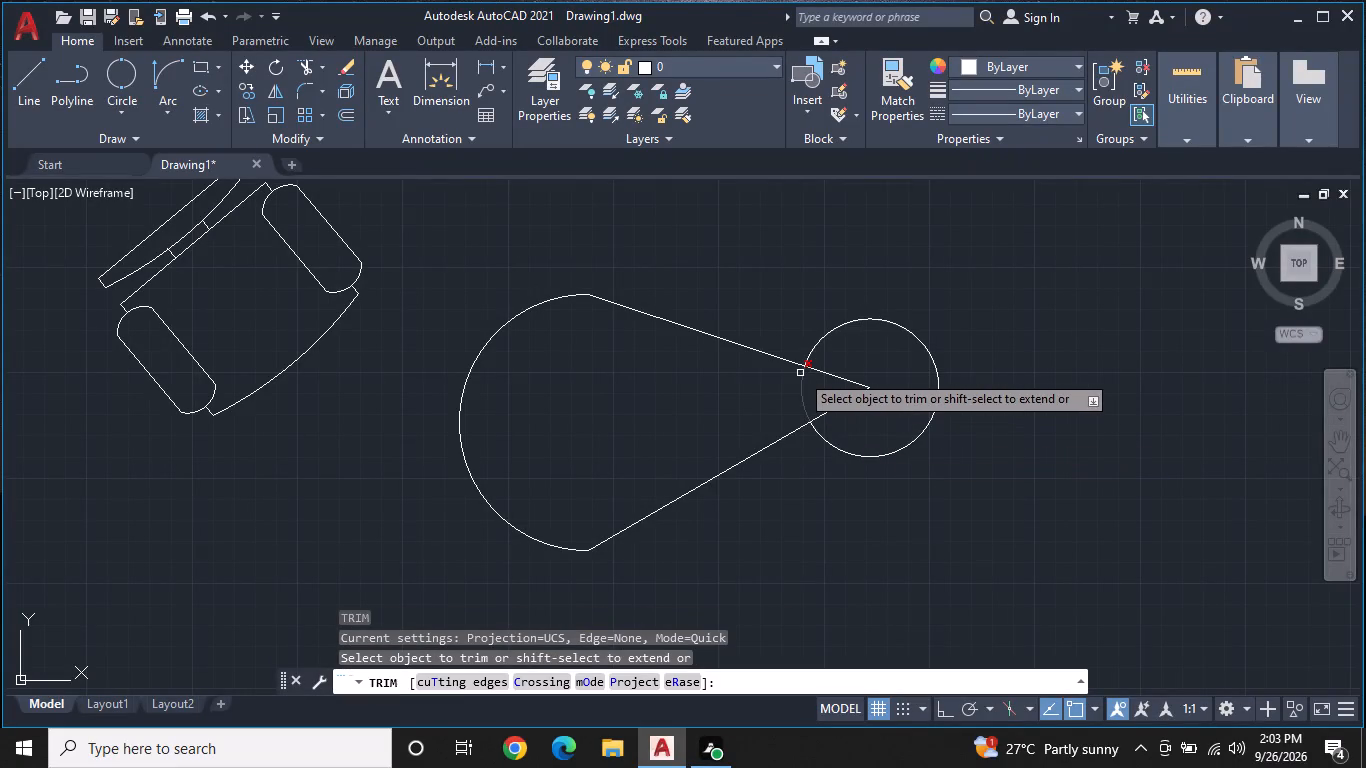
click(800, 388)
middle_drag(1029, 433, 1055, 397)
key(Escape)
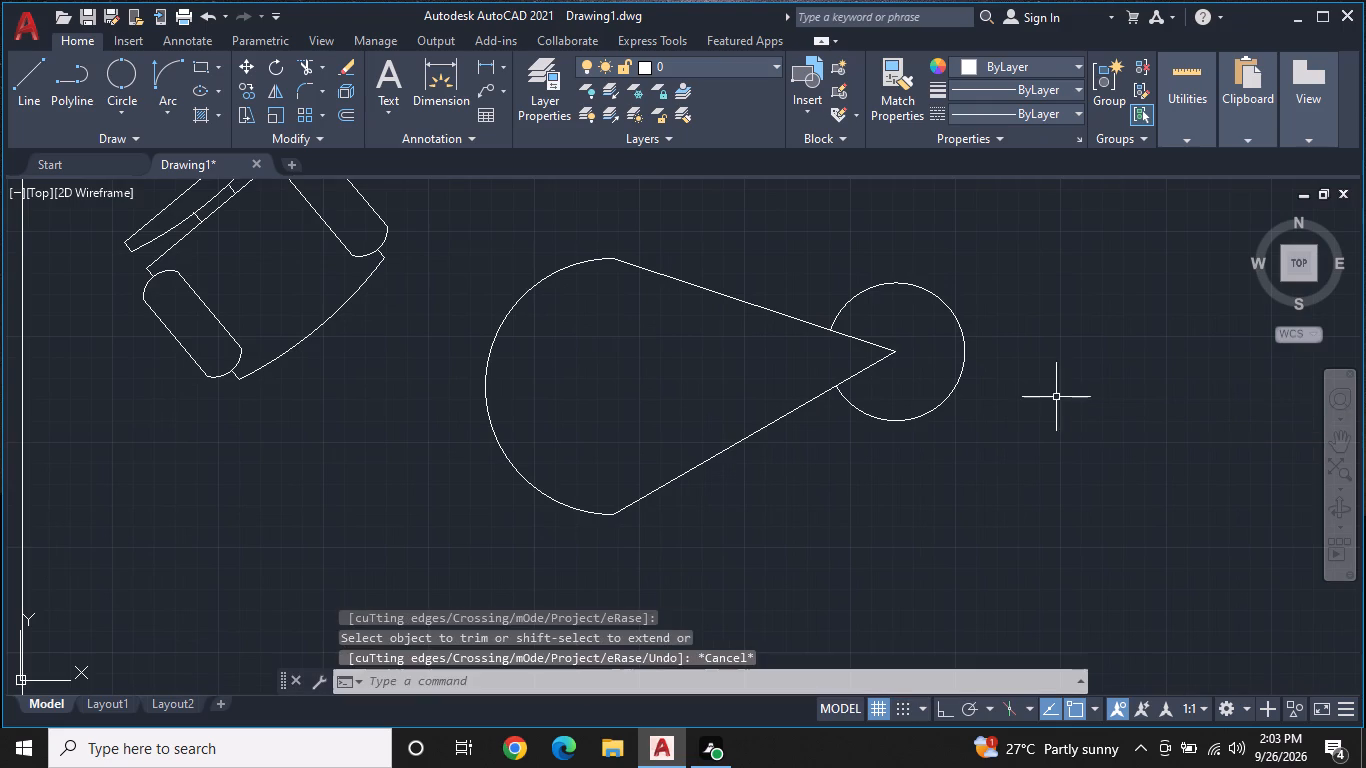
Copy the teardrop piece with its small tip circle about 6'-1" horizontally towards the two chairs, with Ortho on.
scroll(996, 458, down, 2)
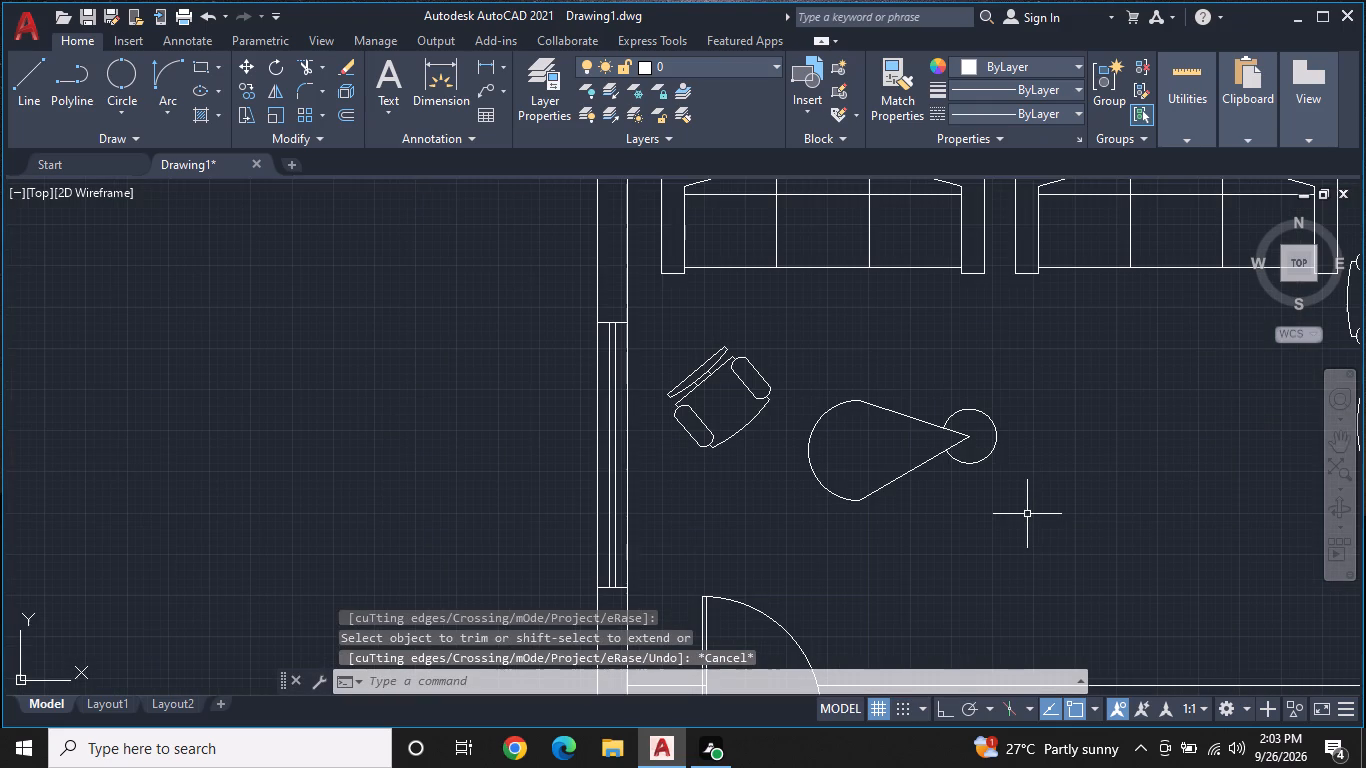
click(1027, 514)
click(816, 380)
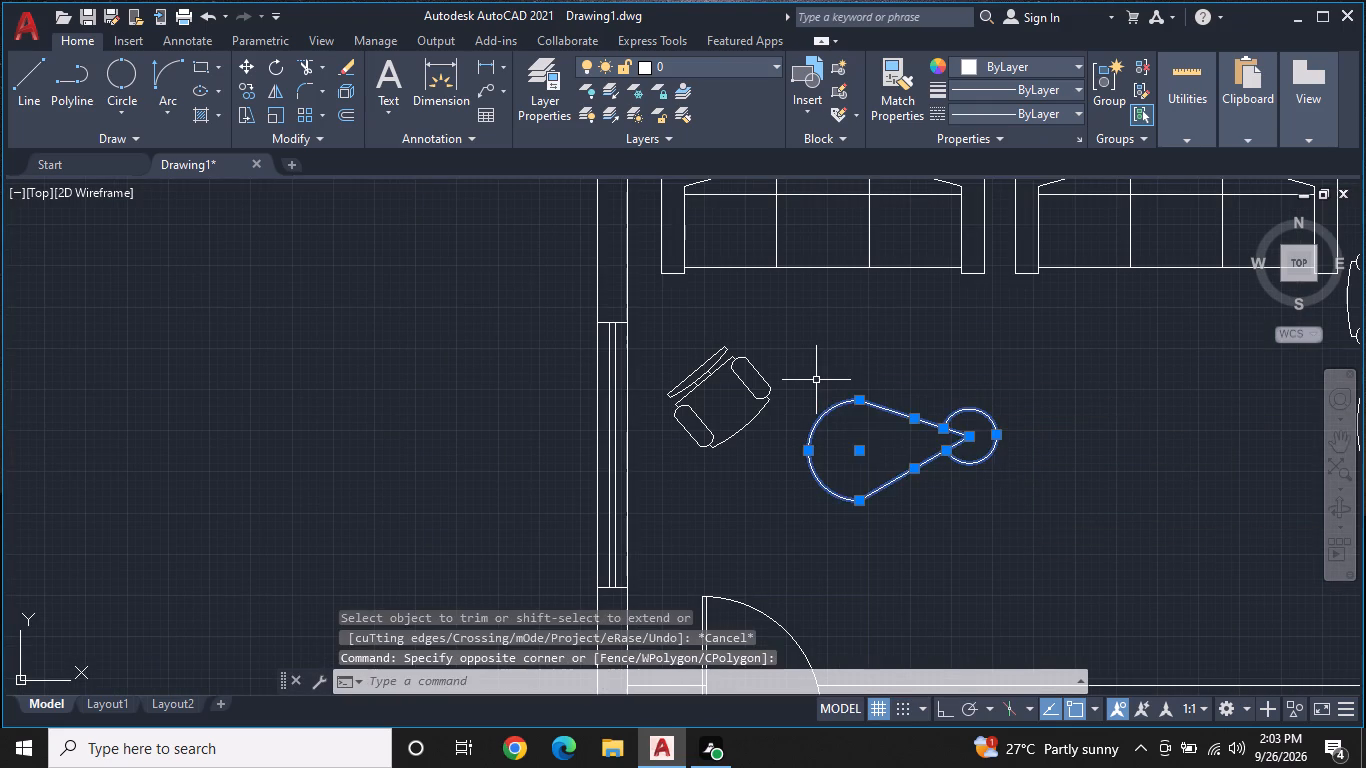
right_click(816, 380)
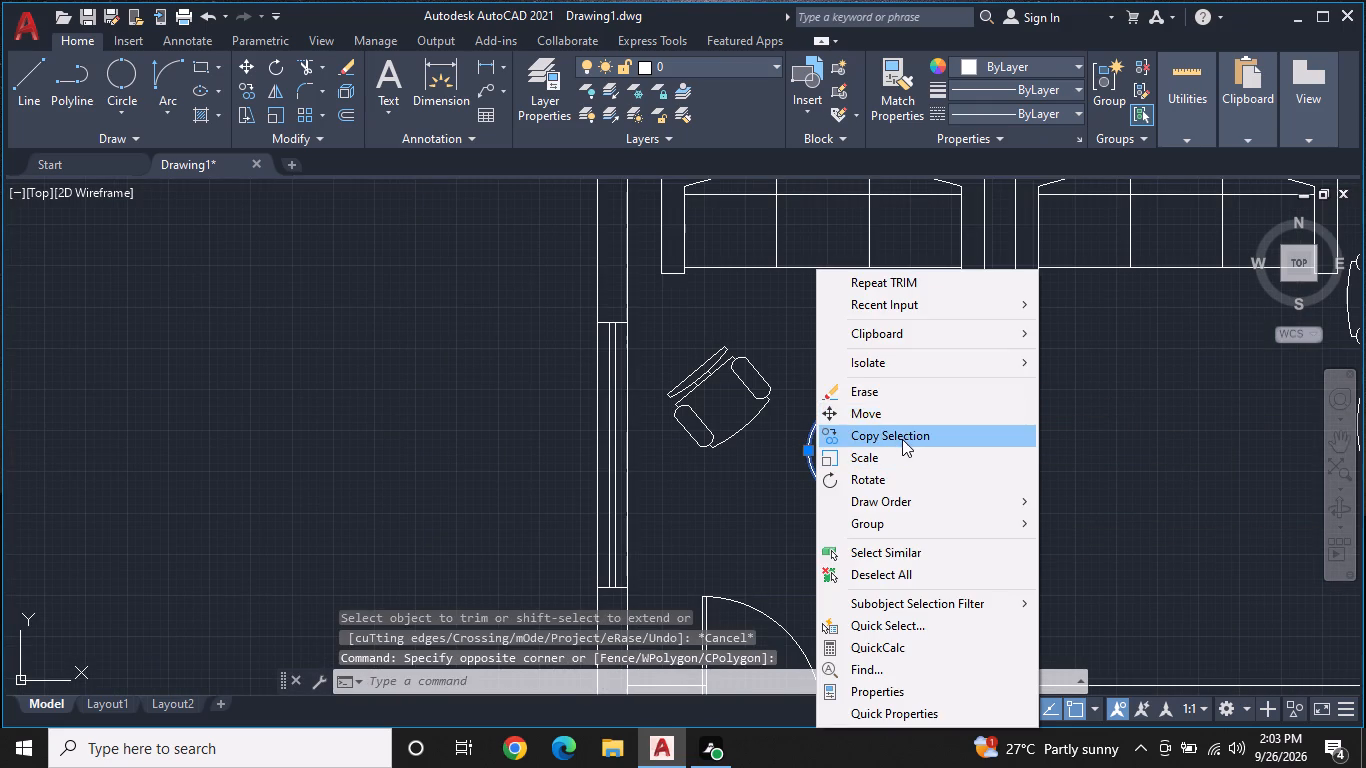
click(902, 439)
click(1002, 436)
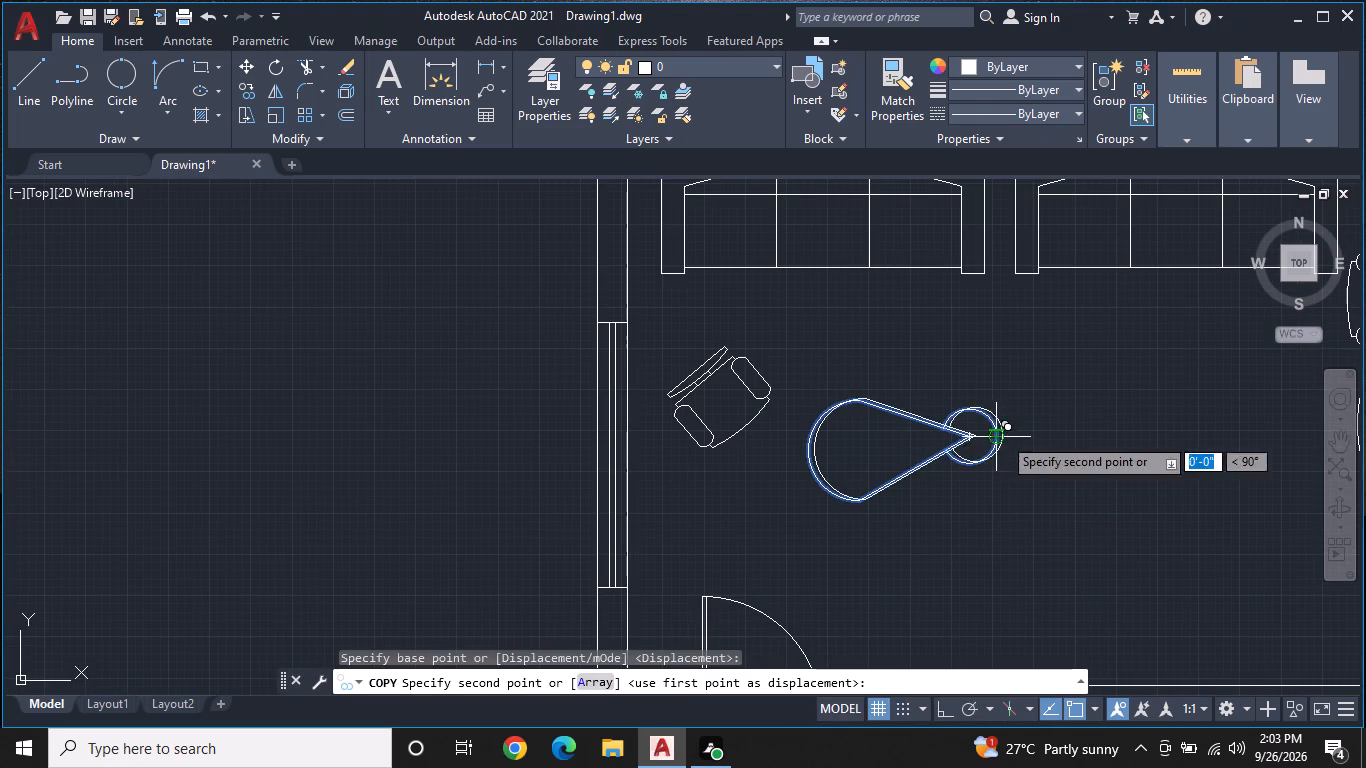
middle_drag(1161, 436, 871, 410)
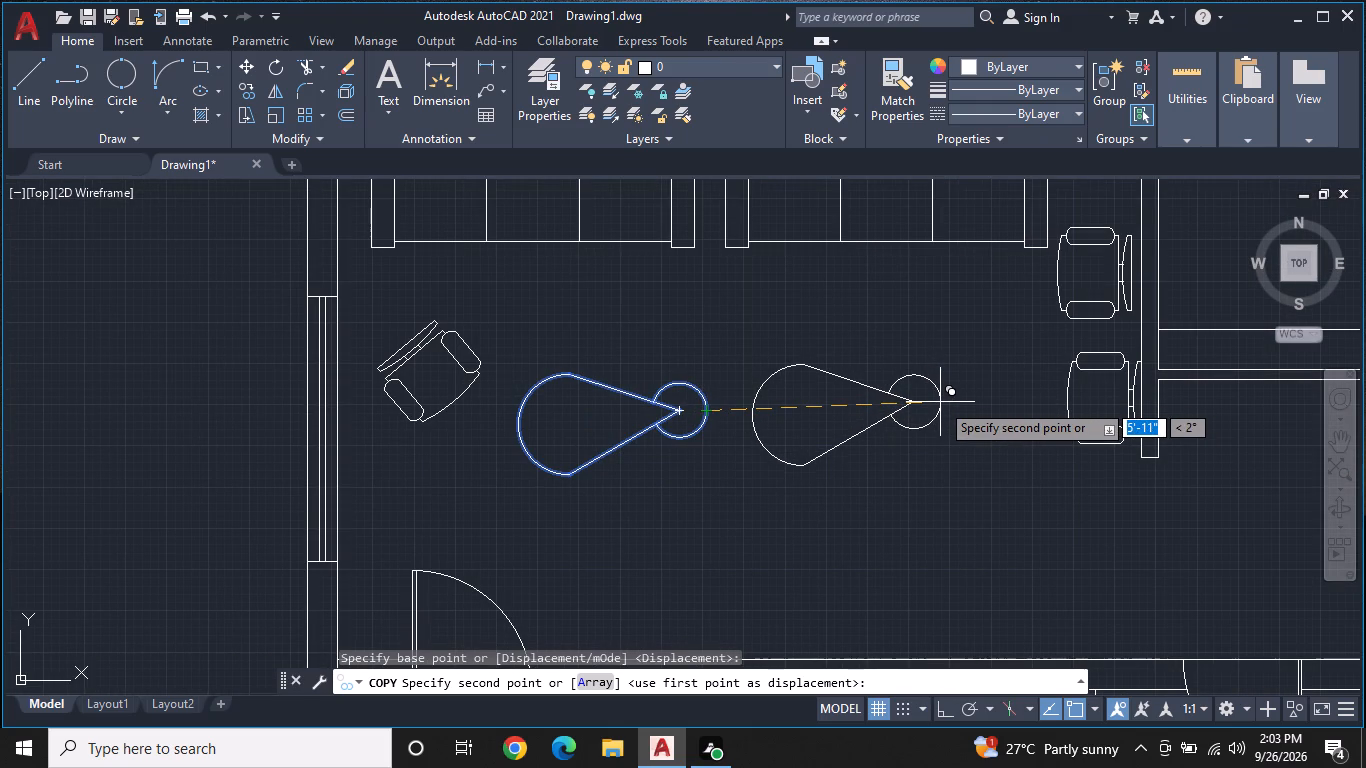
key(F8)
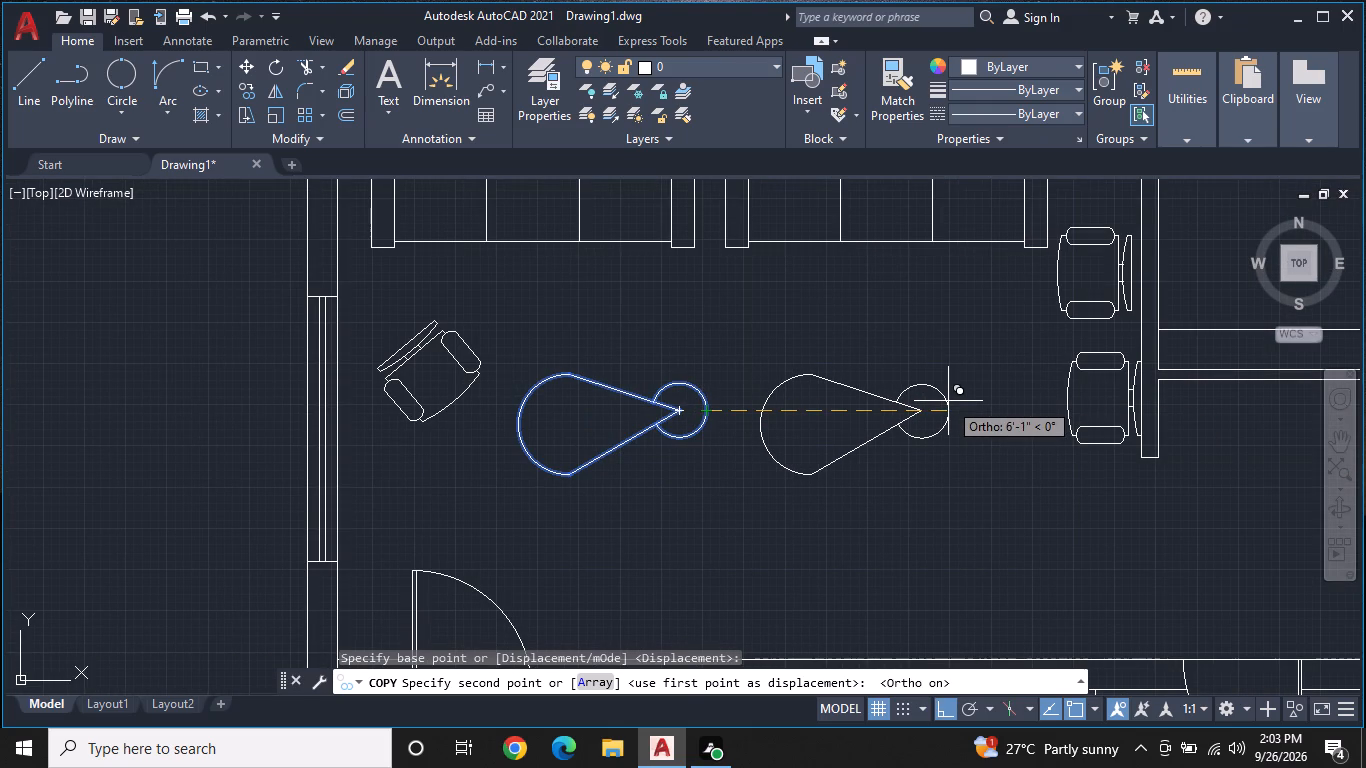
click(948, 401)
key(Escape)
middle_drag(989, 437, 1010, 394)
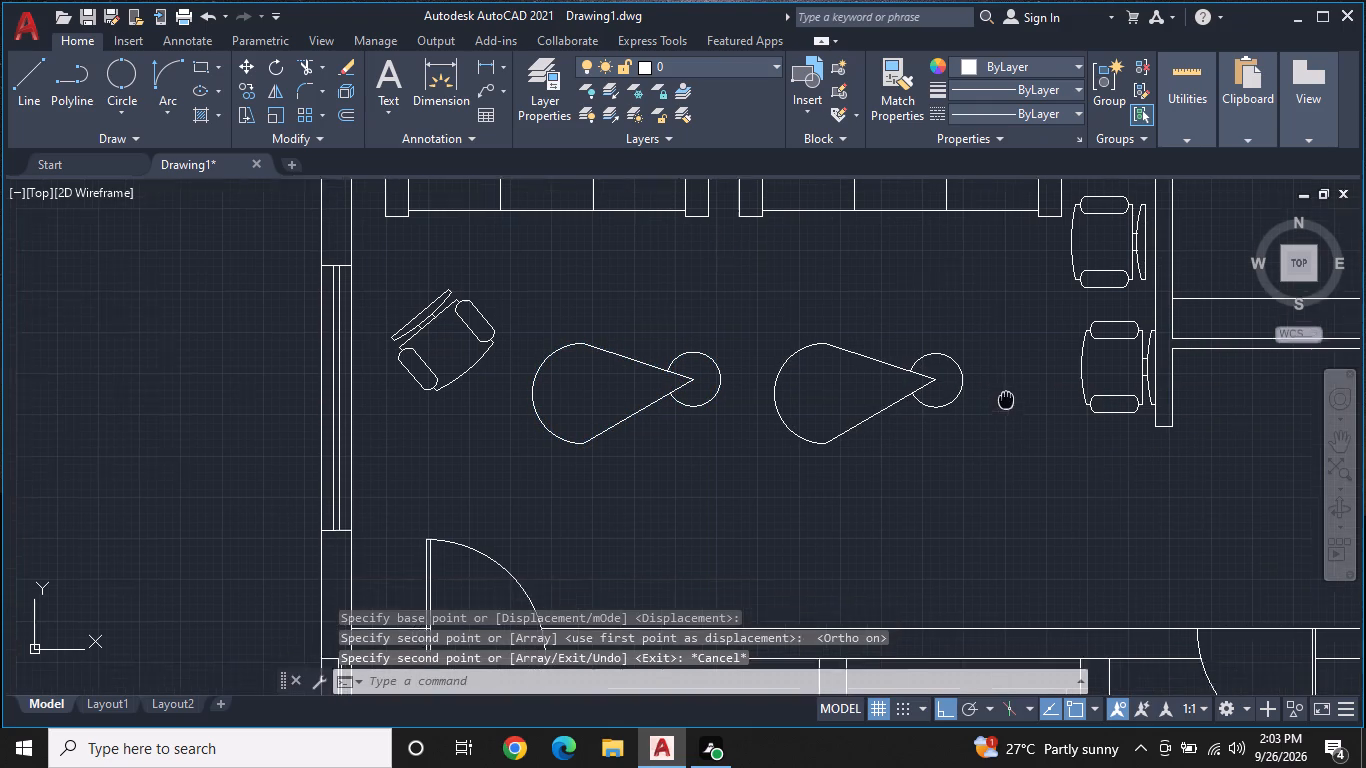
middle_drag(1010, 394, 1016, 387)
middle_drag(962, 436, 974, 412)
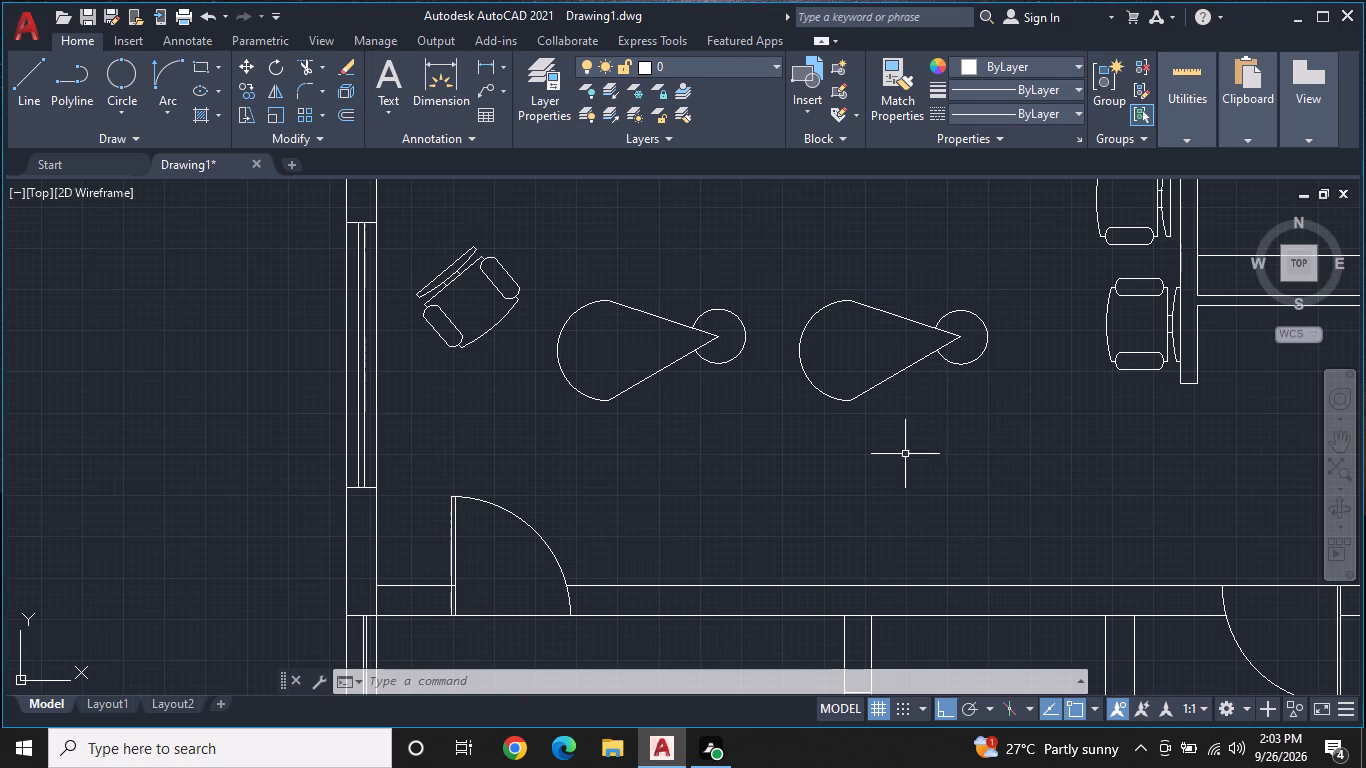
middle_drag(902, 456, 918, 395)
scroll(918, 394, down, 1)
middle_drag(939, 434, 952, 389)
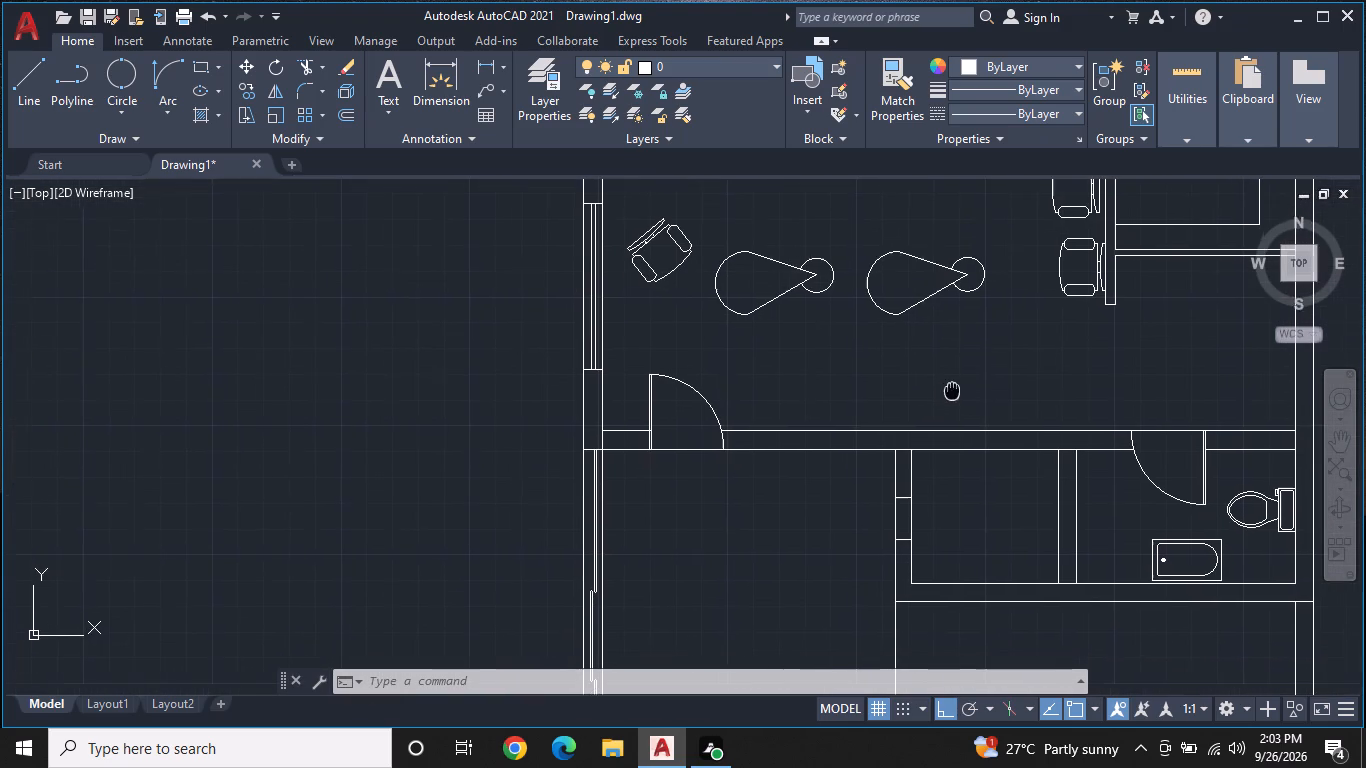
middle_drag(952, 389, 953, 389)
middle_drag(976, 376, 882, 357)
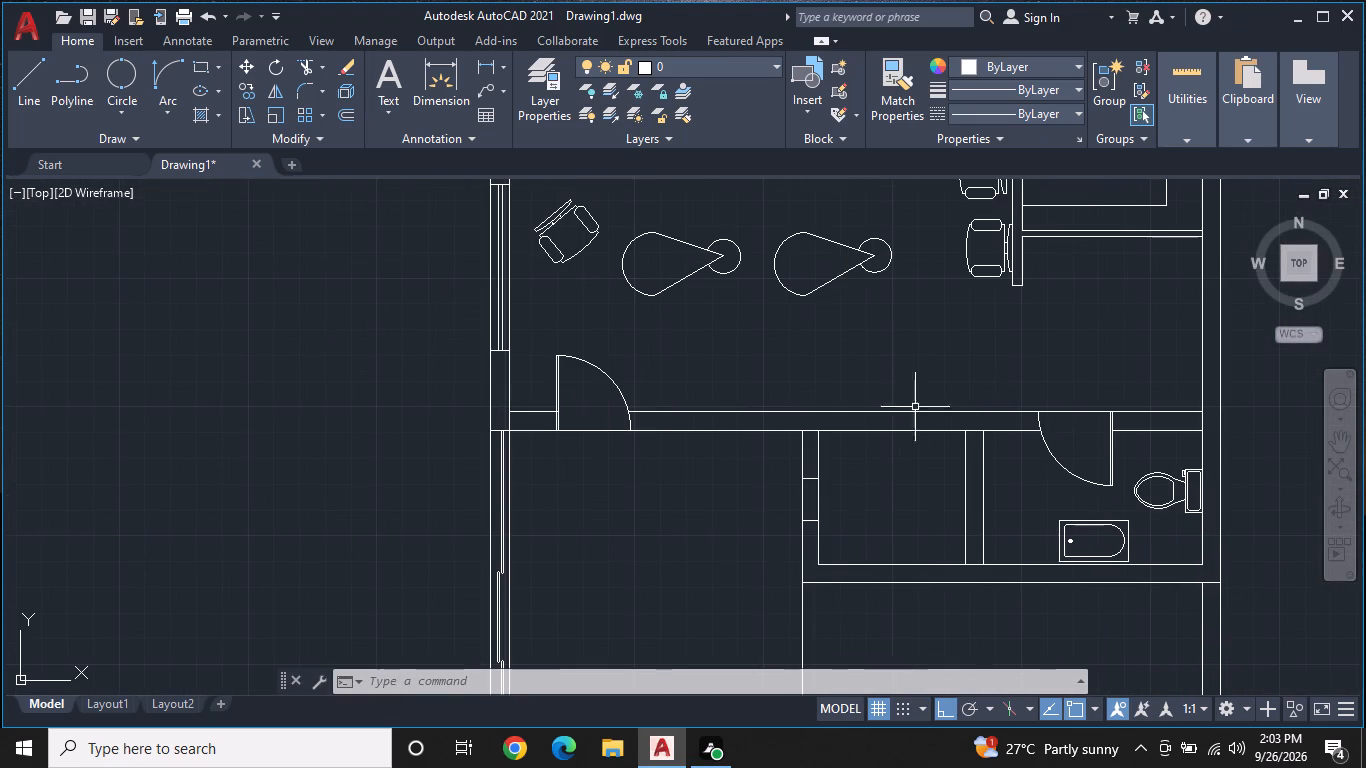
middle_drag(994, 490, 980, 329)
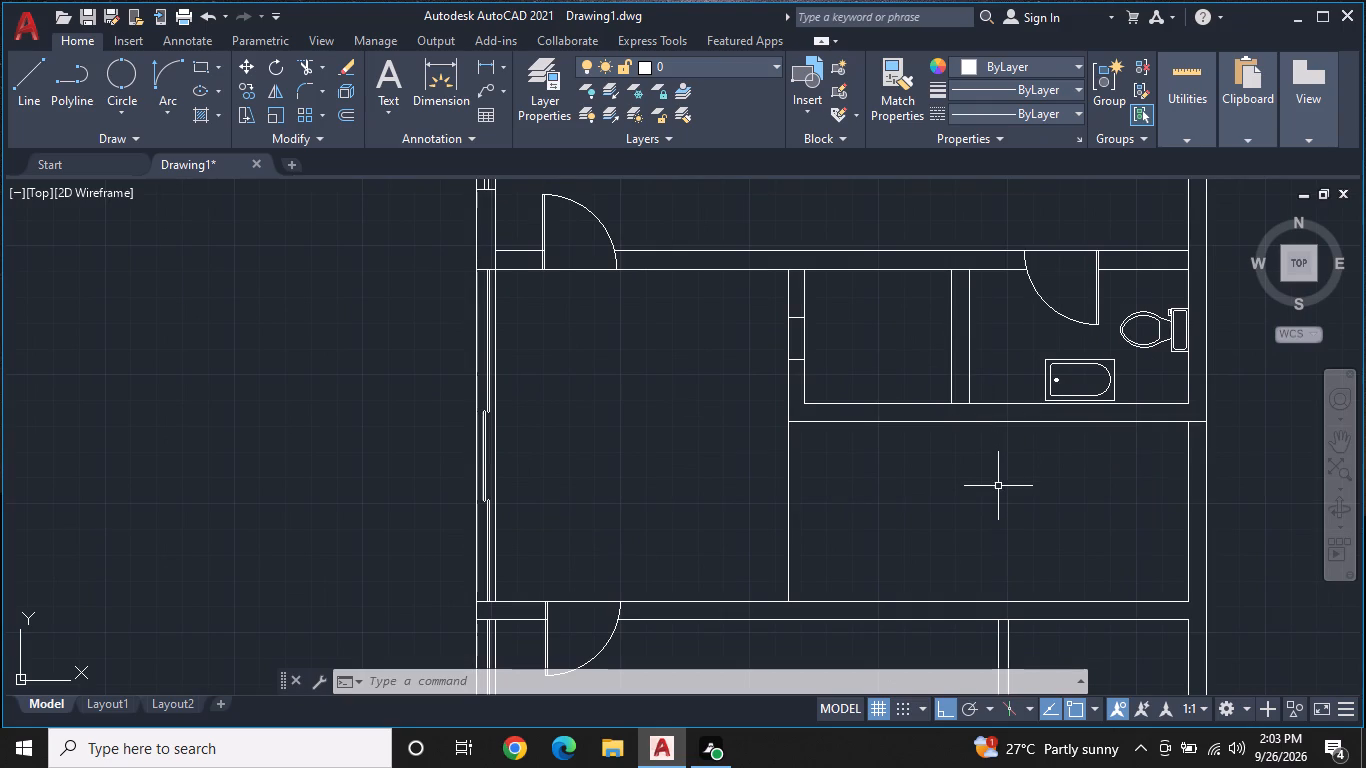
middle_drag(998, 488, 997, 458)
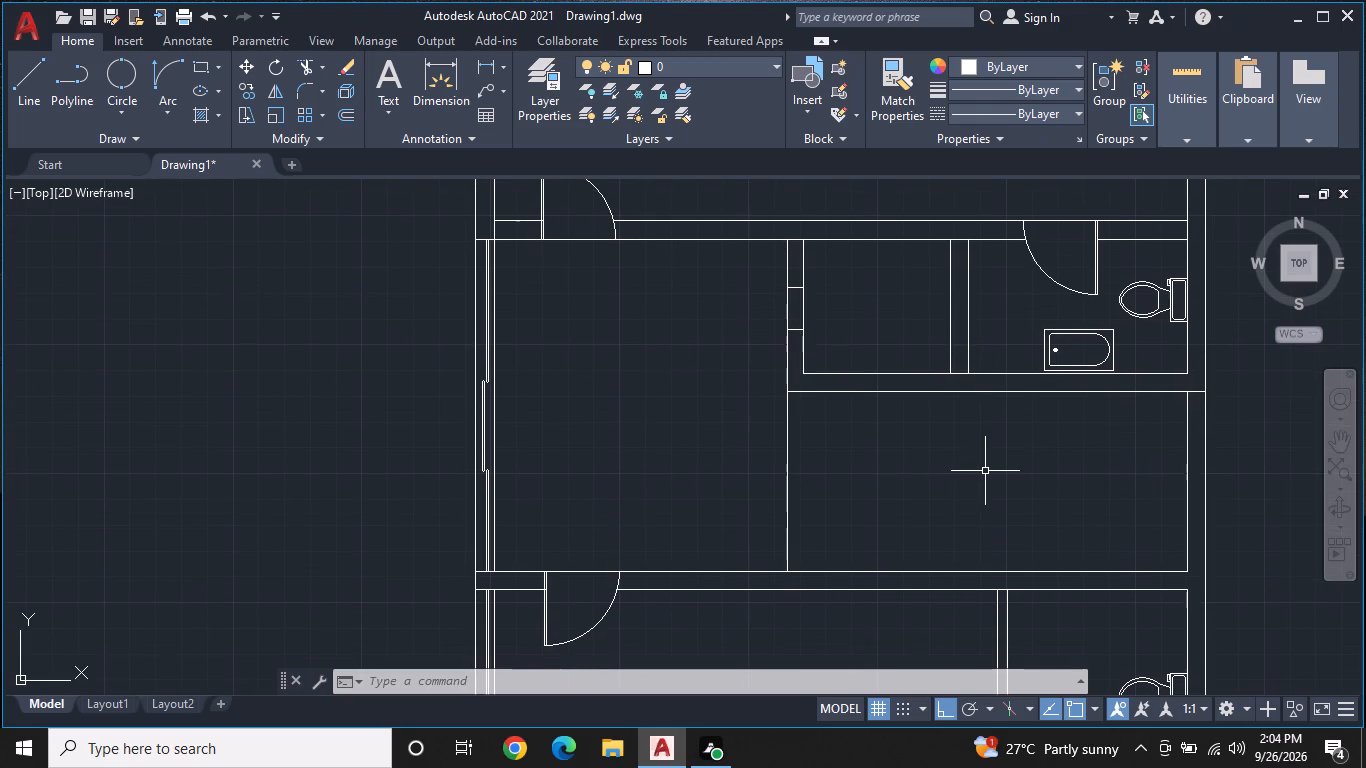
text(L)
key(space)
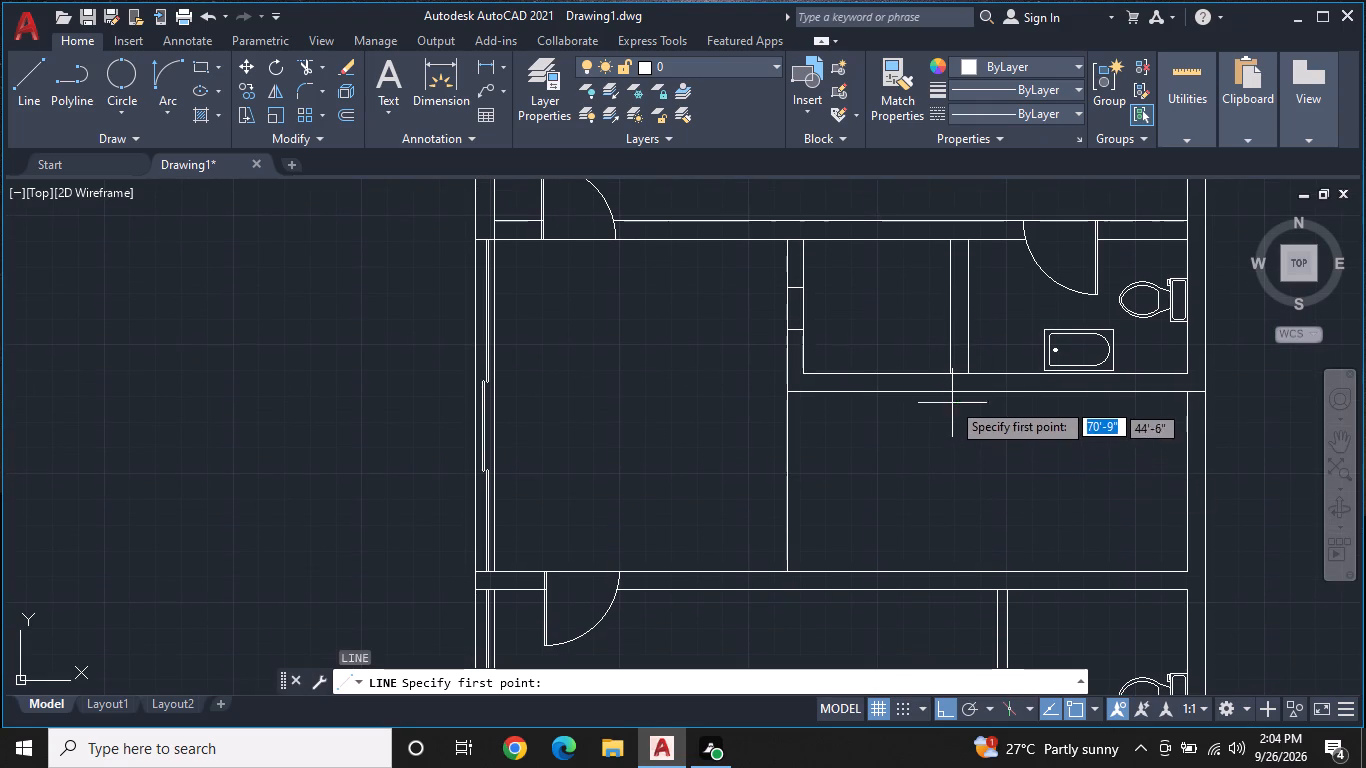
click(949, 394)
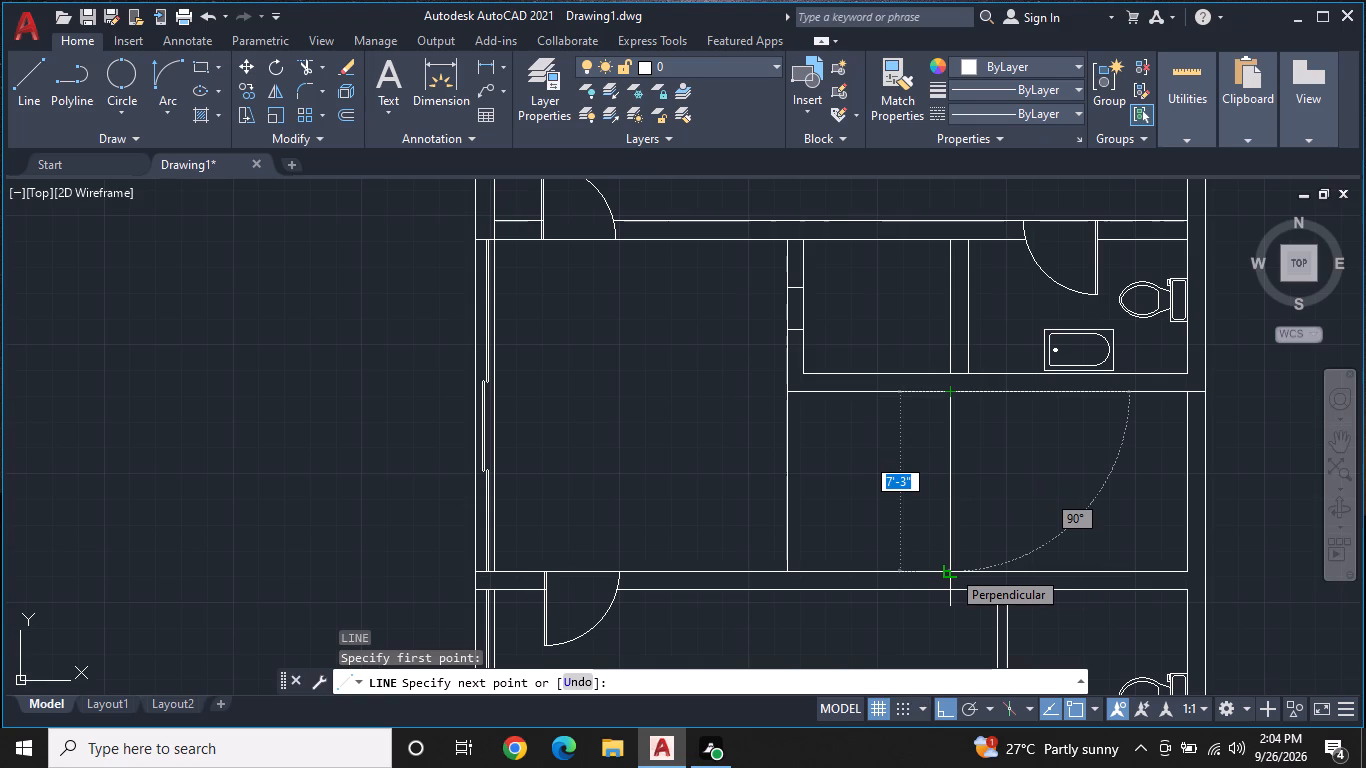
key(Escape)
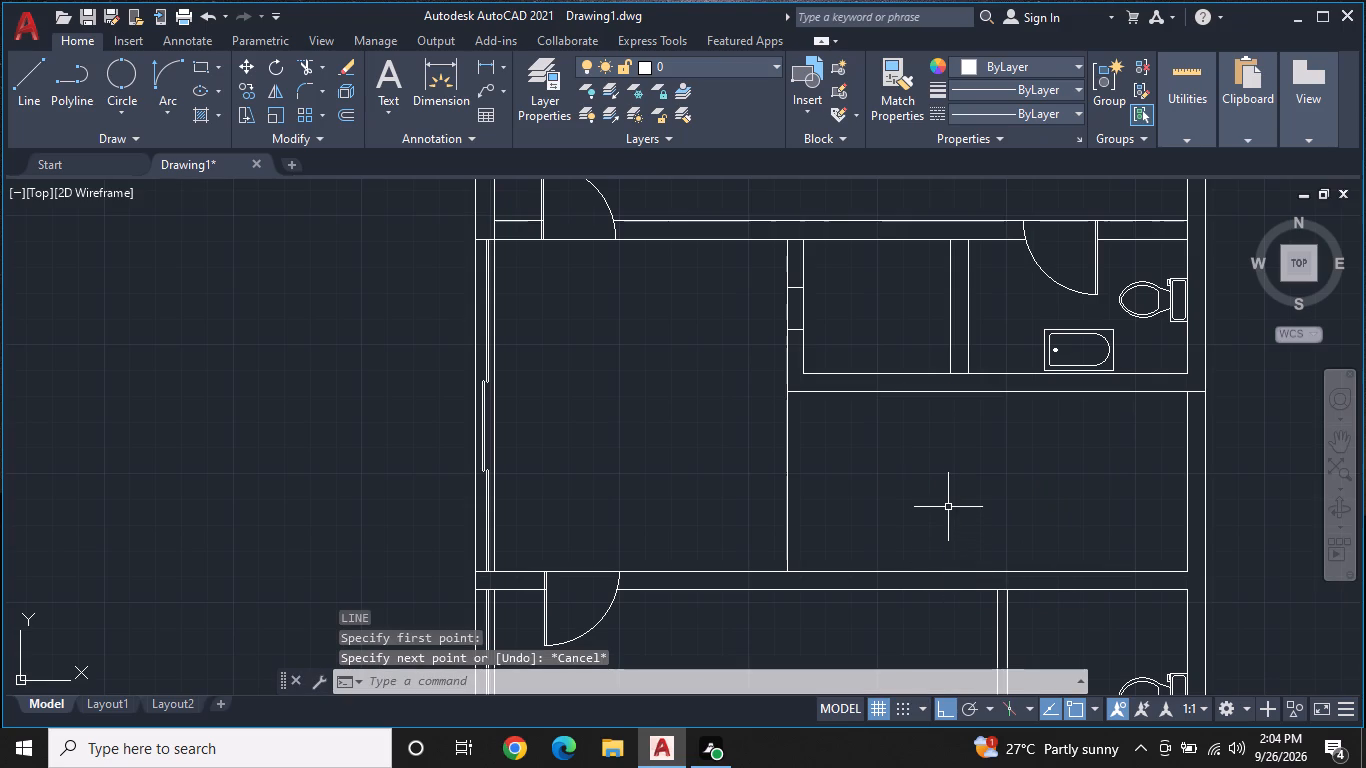
Draw a vertical line about 7'-3" long across the room below the bathroom, from the partition's corner perpendicular to the opposite wall.
text(L)
key(space)
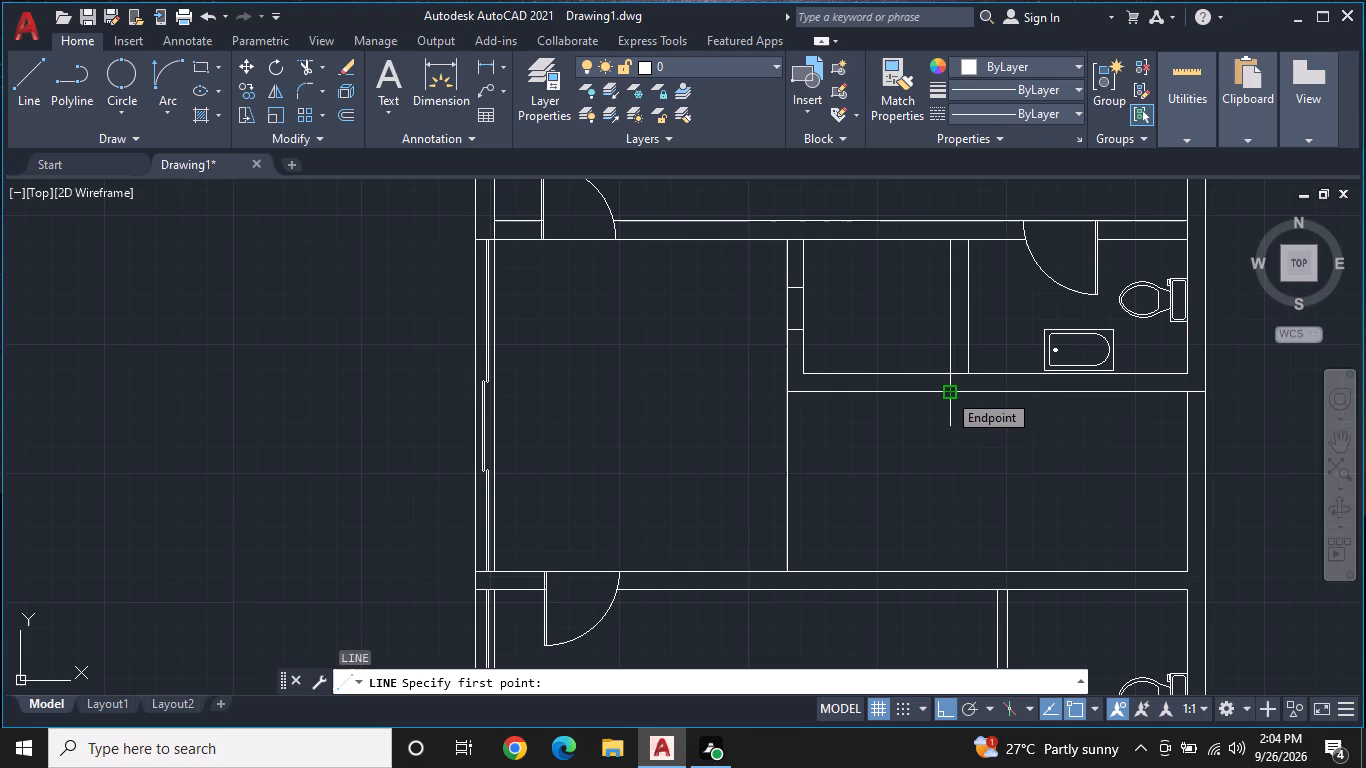
click(947, 392)
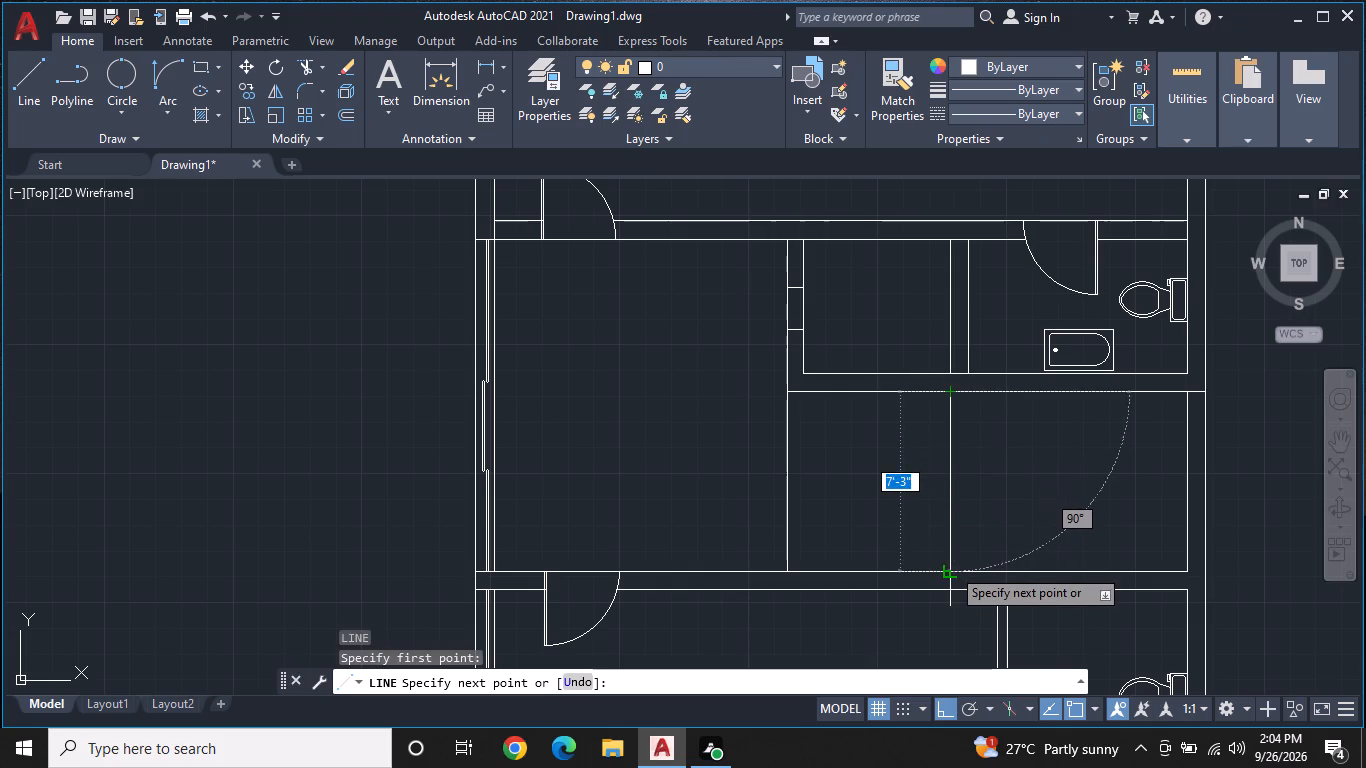
click(951, 567)
key(space)
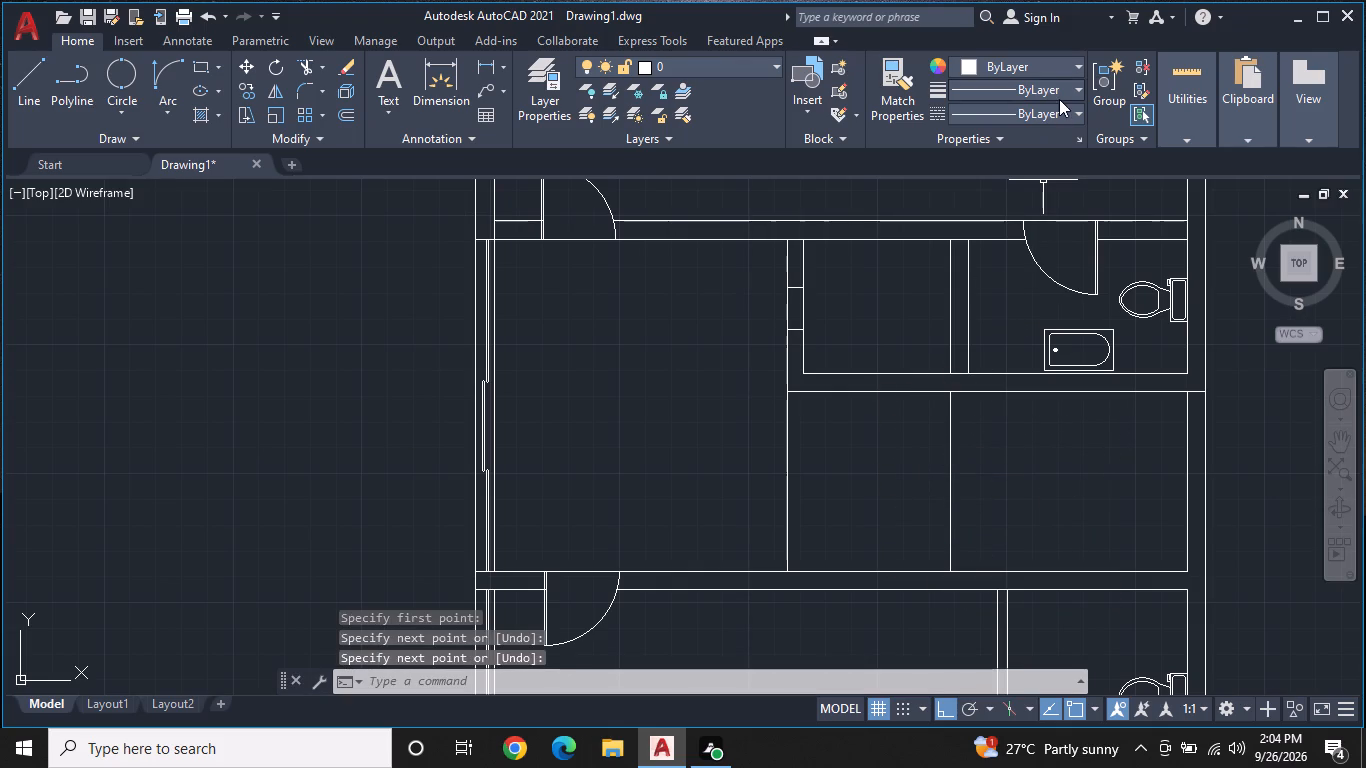
Load the ACAD_ISO02W100 ISO dash linetype into the drawing.
click(1059, 111)
click(1005, 211)
click(808, 196)
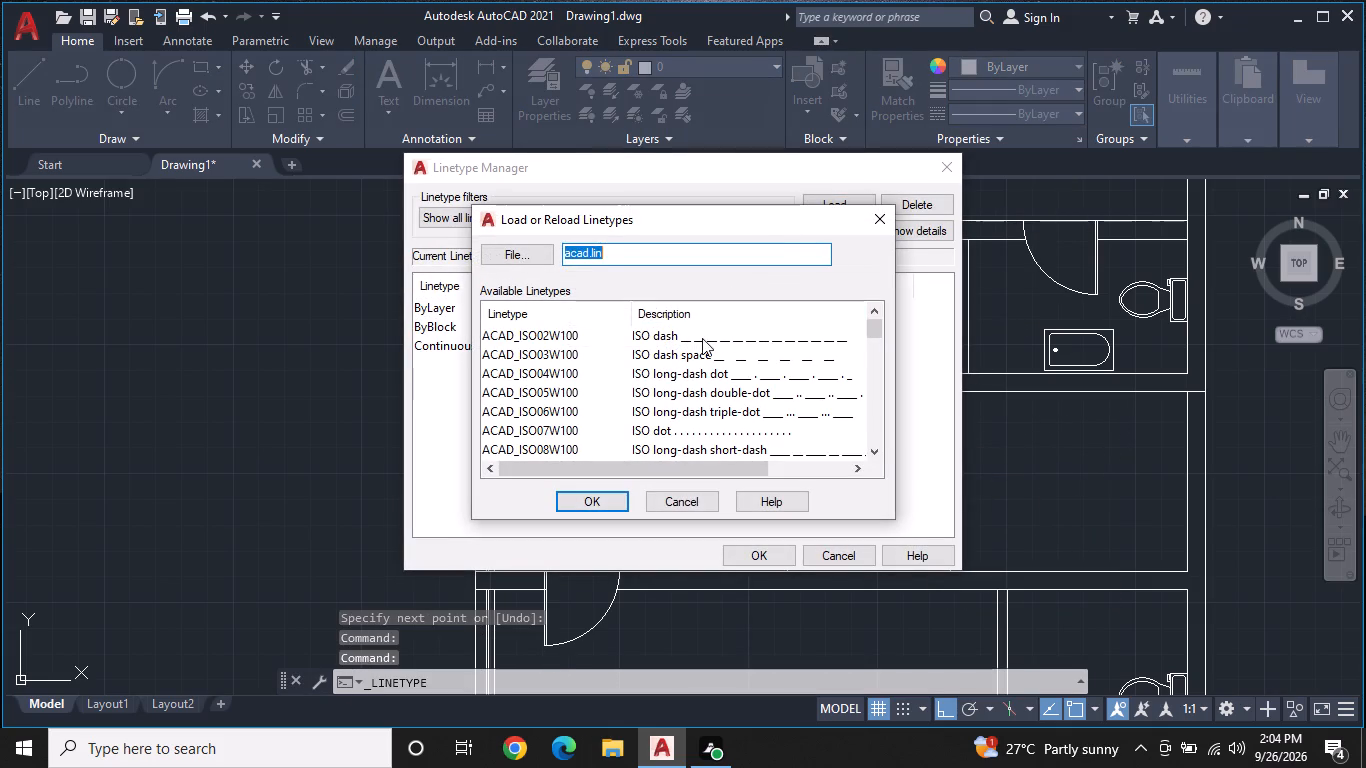
click(702, 338)
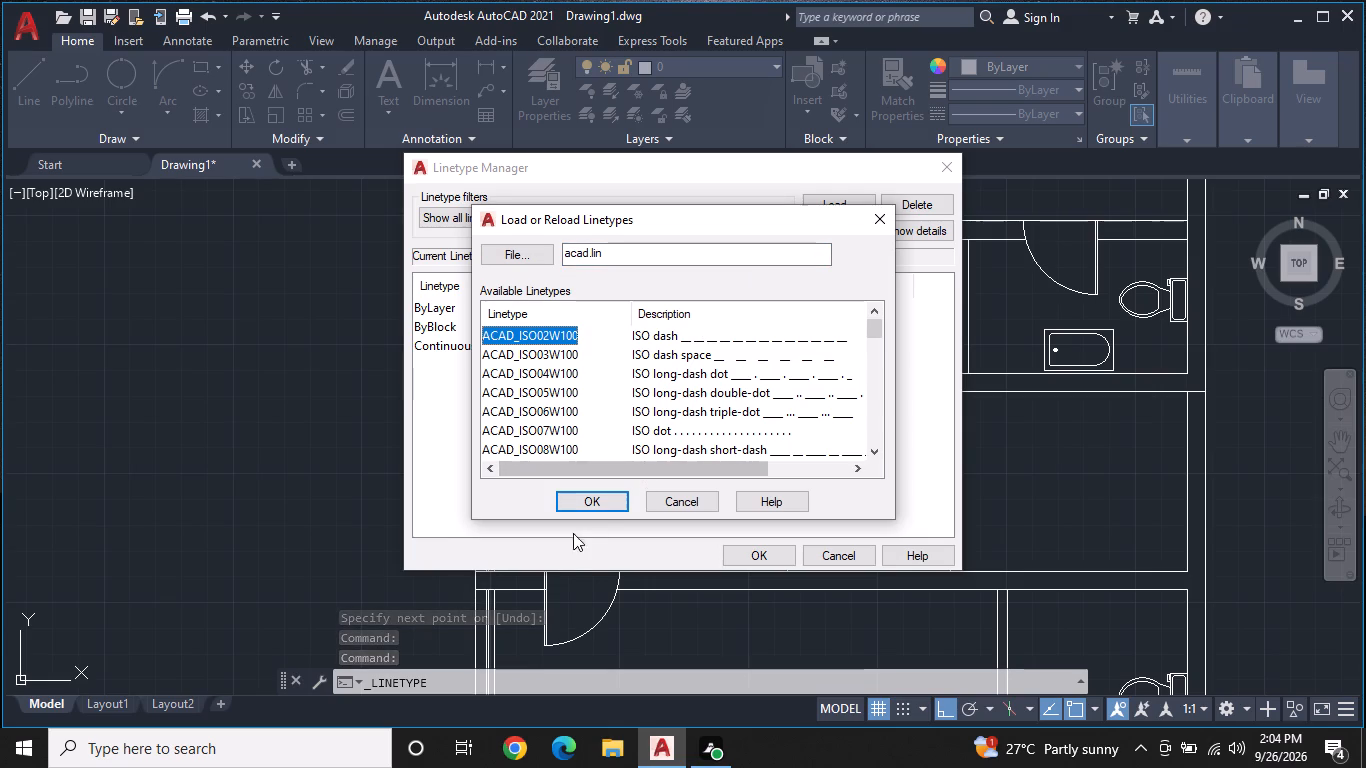
click(602, 504)
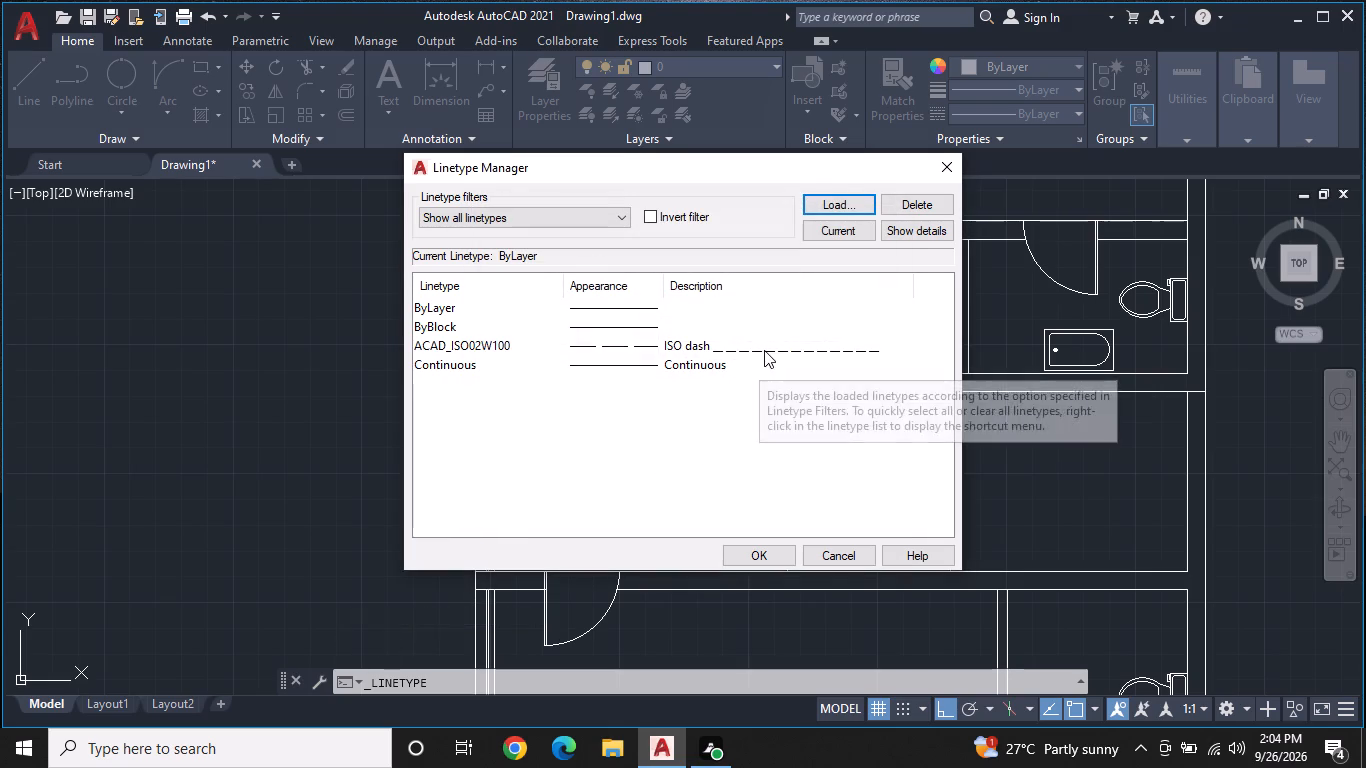
click(764, 350)
click(756, 549)
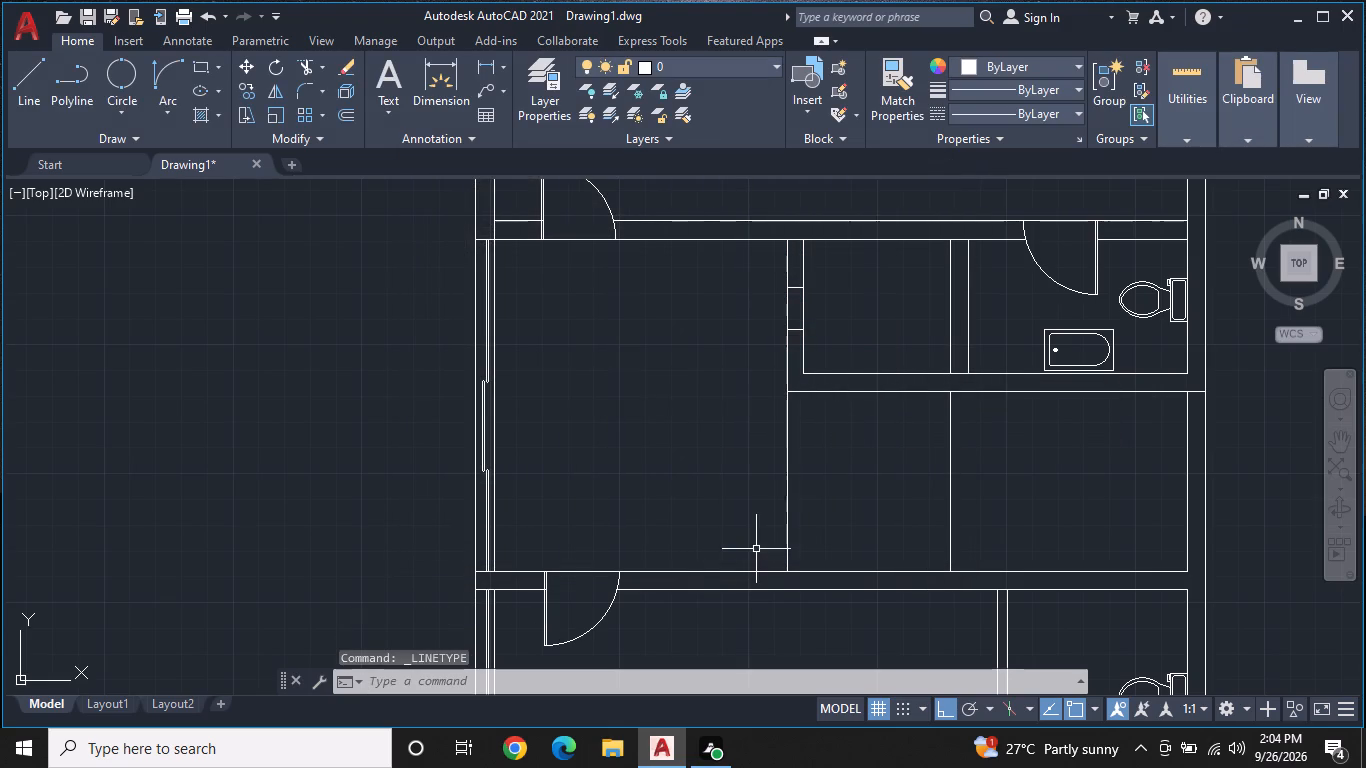
Set the current linetype to ACAD_ISO02W100 in the drawing's properties, with nothing selected.
key(ctrl+1)
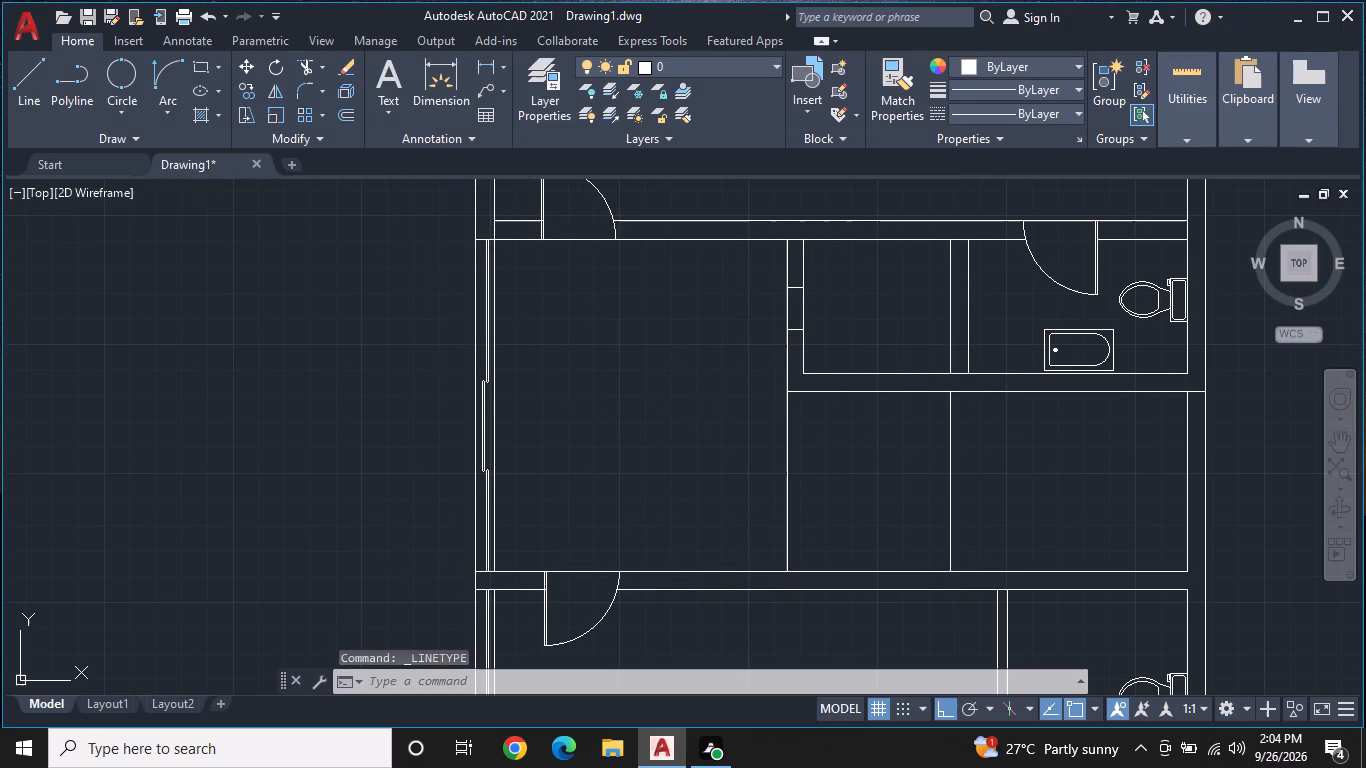
click(167, 163)
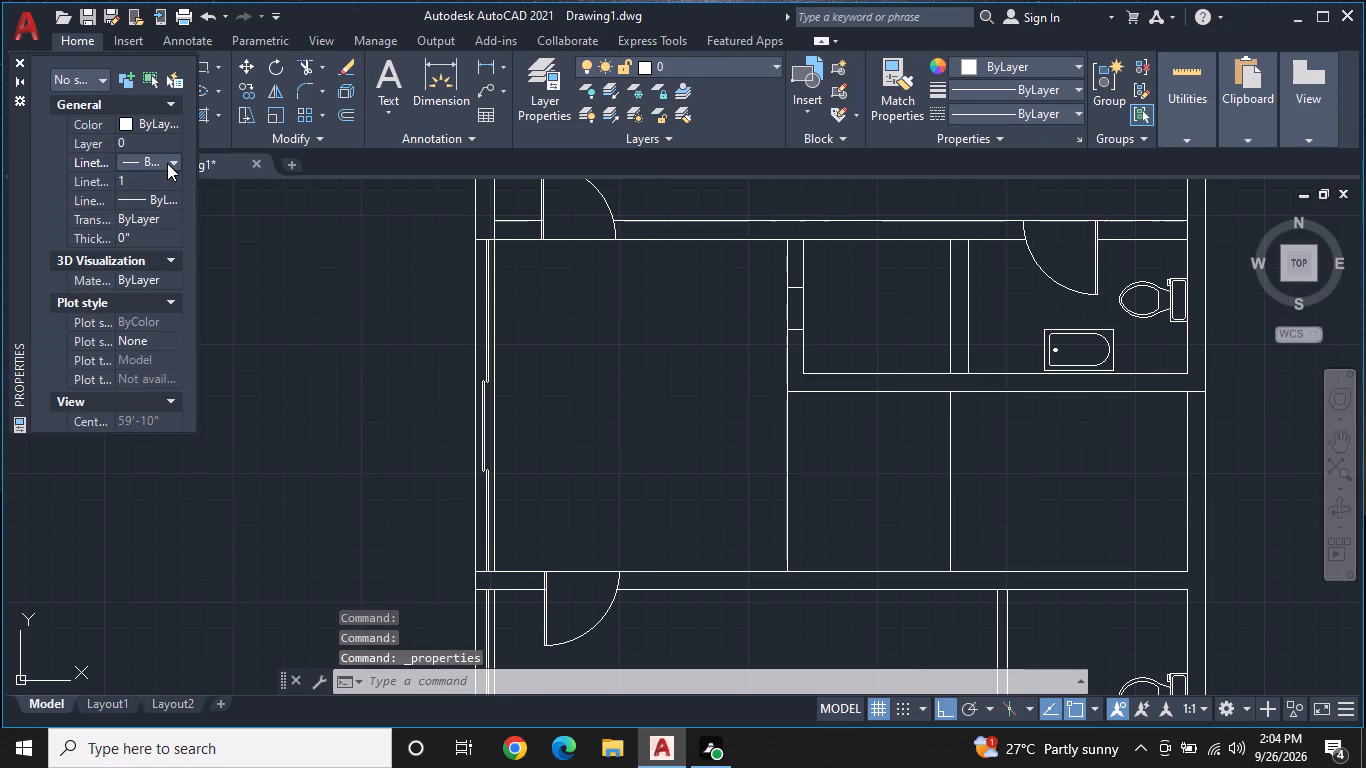
click(167, 163)
click(173, 218)
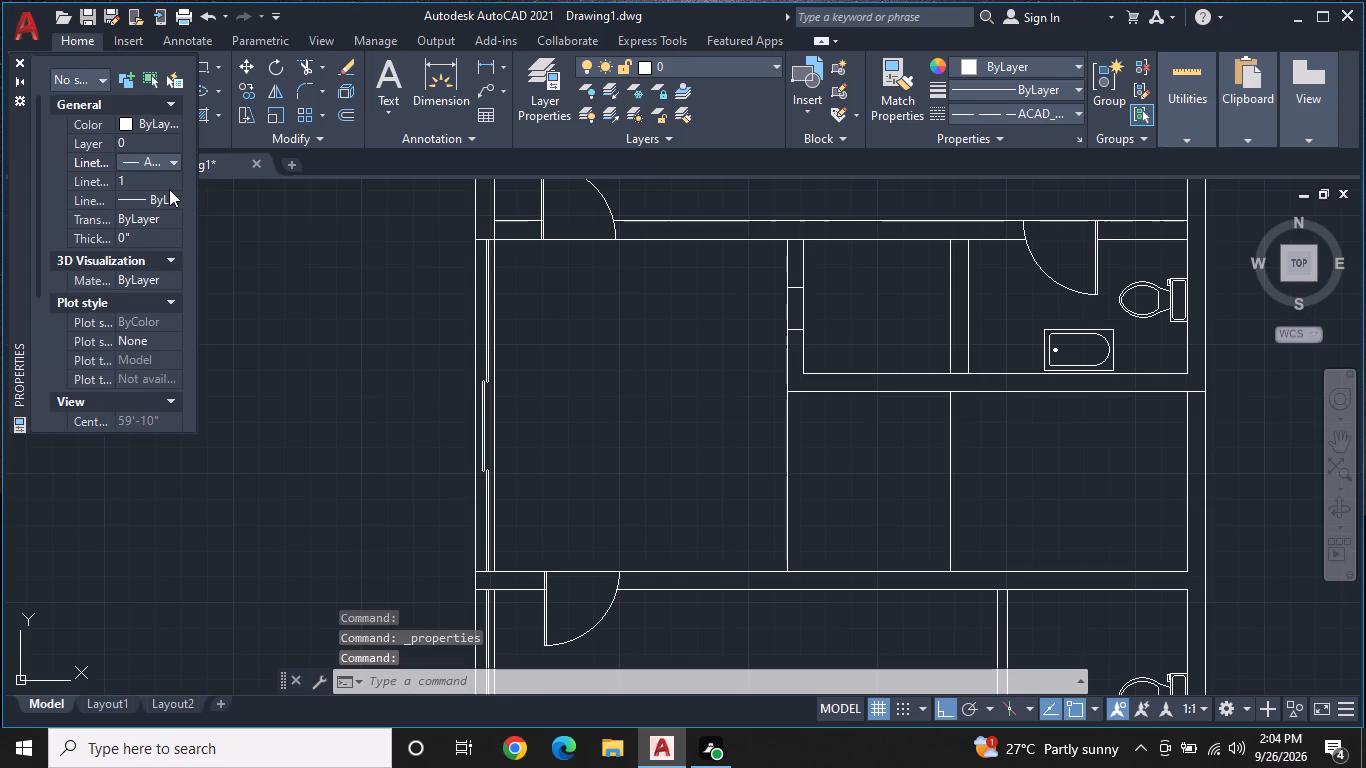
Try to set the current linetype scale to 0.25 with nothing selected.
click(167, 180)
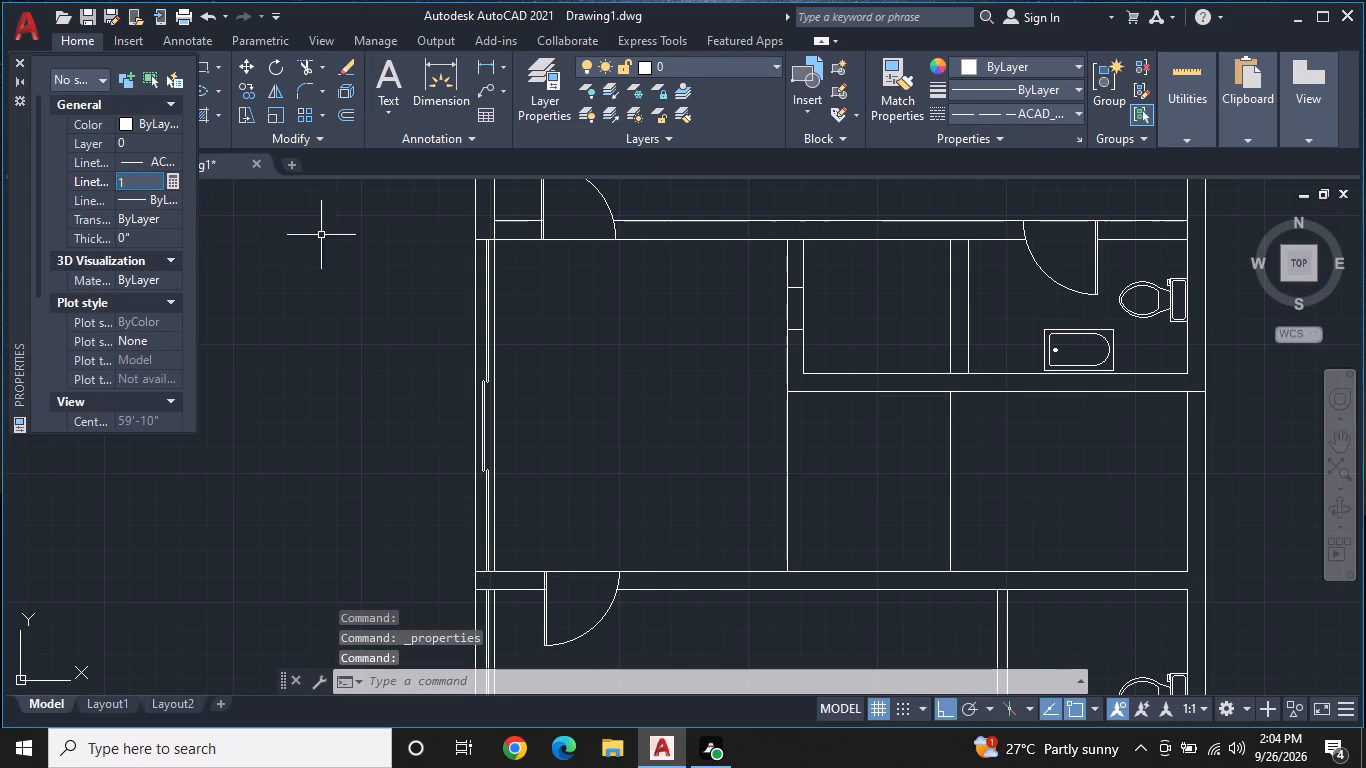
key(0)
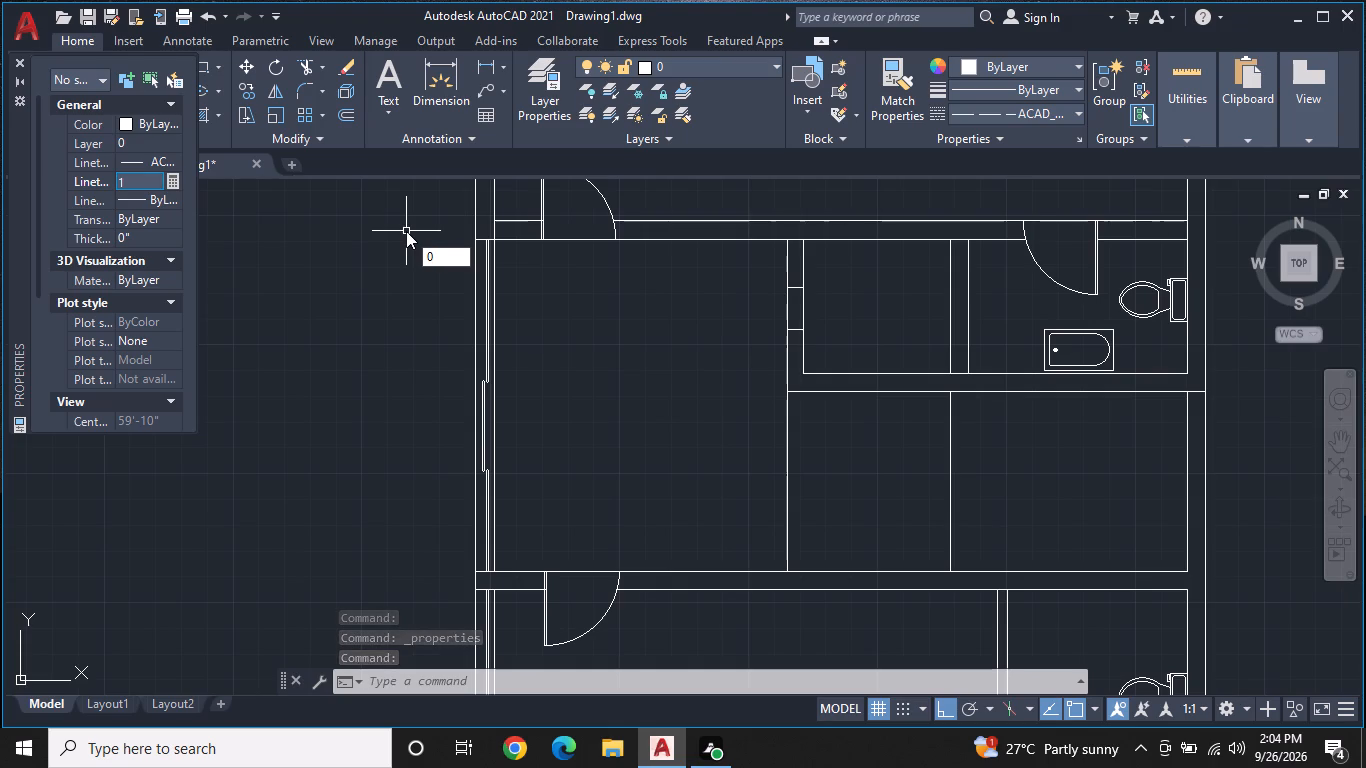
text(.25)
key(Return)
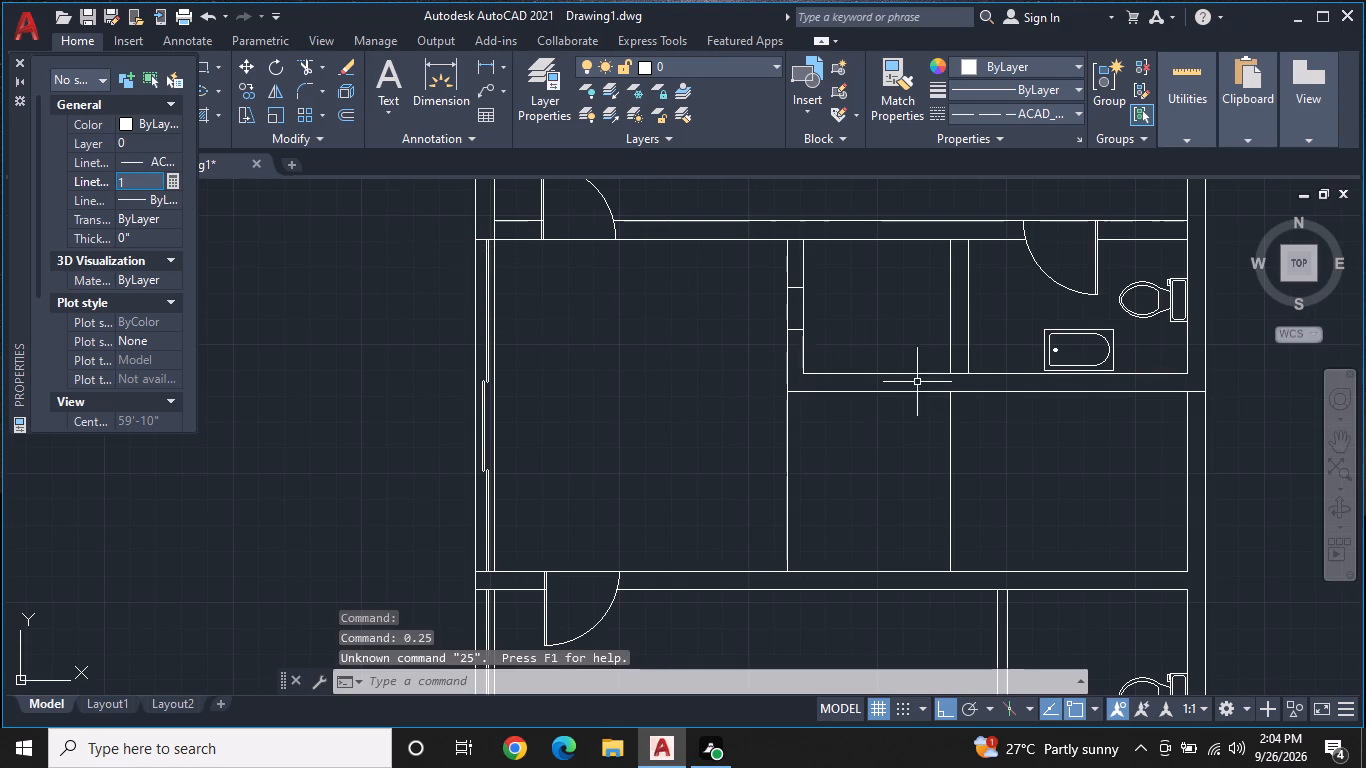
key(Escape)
Give the new vertical line in the room below the bathroom the ACAD_ISO02W100 linetype with a linetype scale of 0.25.
click(952, 470)
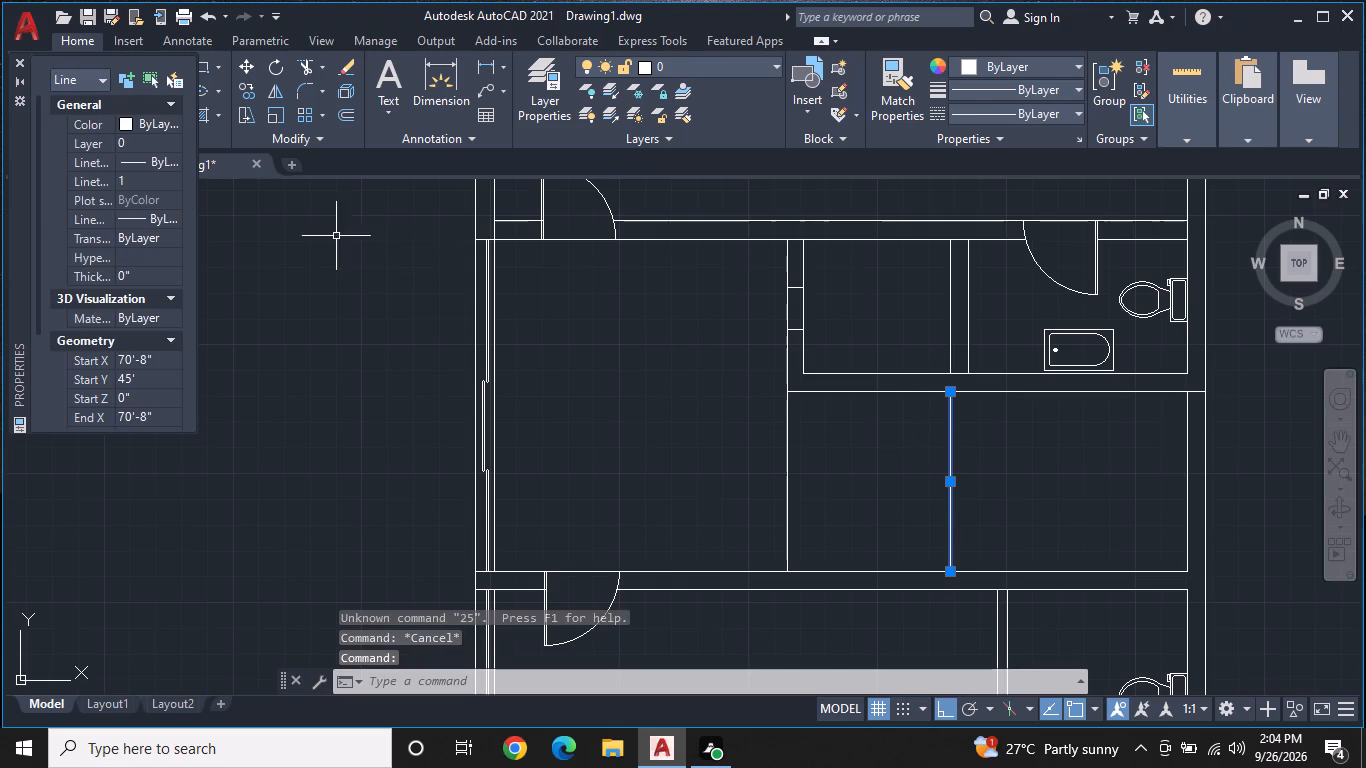
click(171, 163)
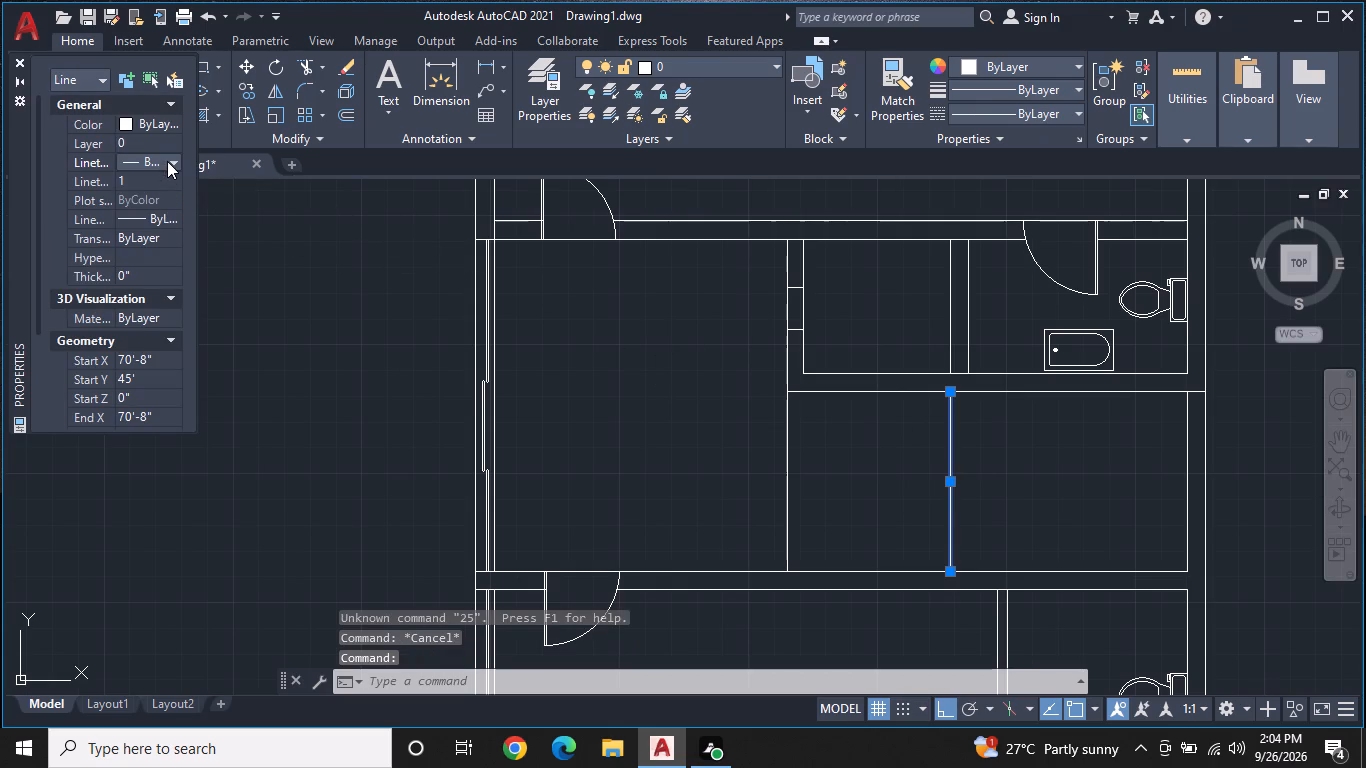
click(167, 161)
click(149, 212)
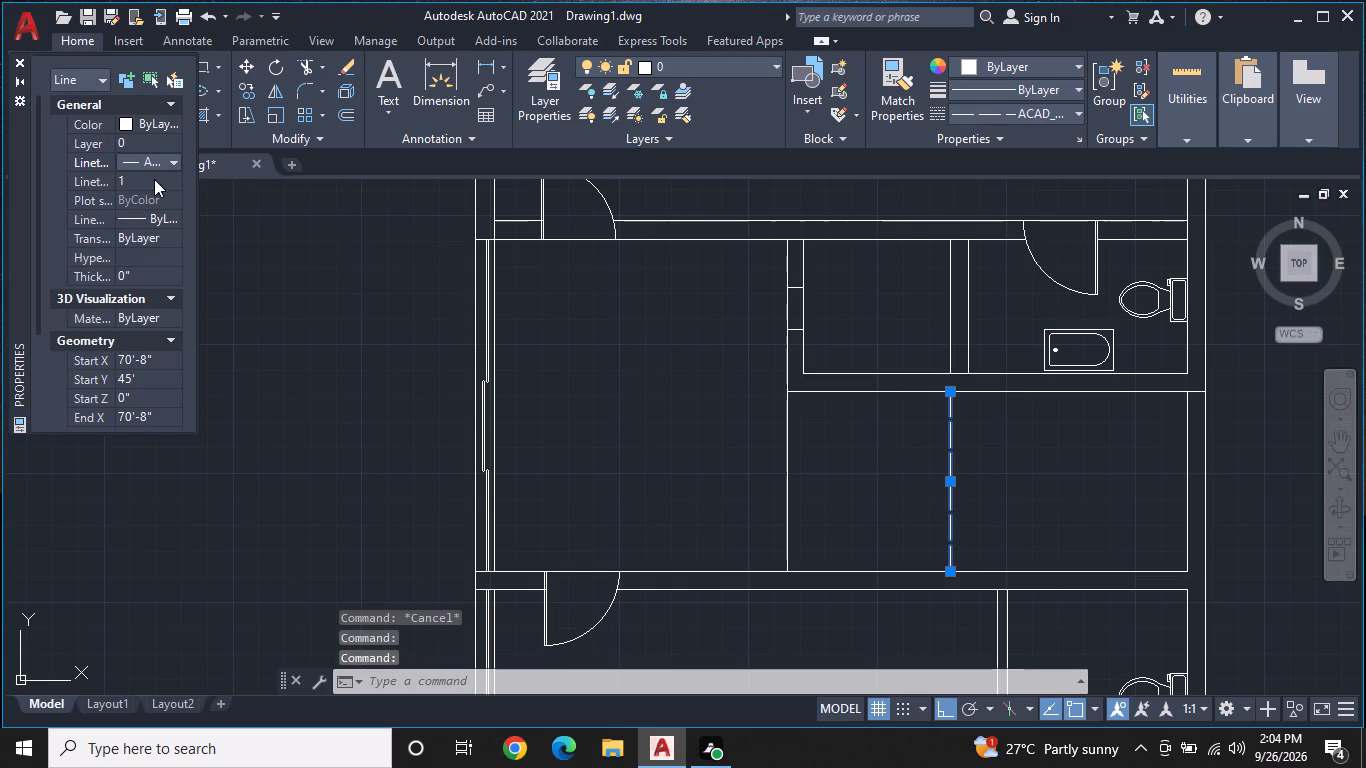
click(154, 179)
text(02)
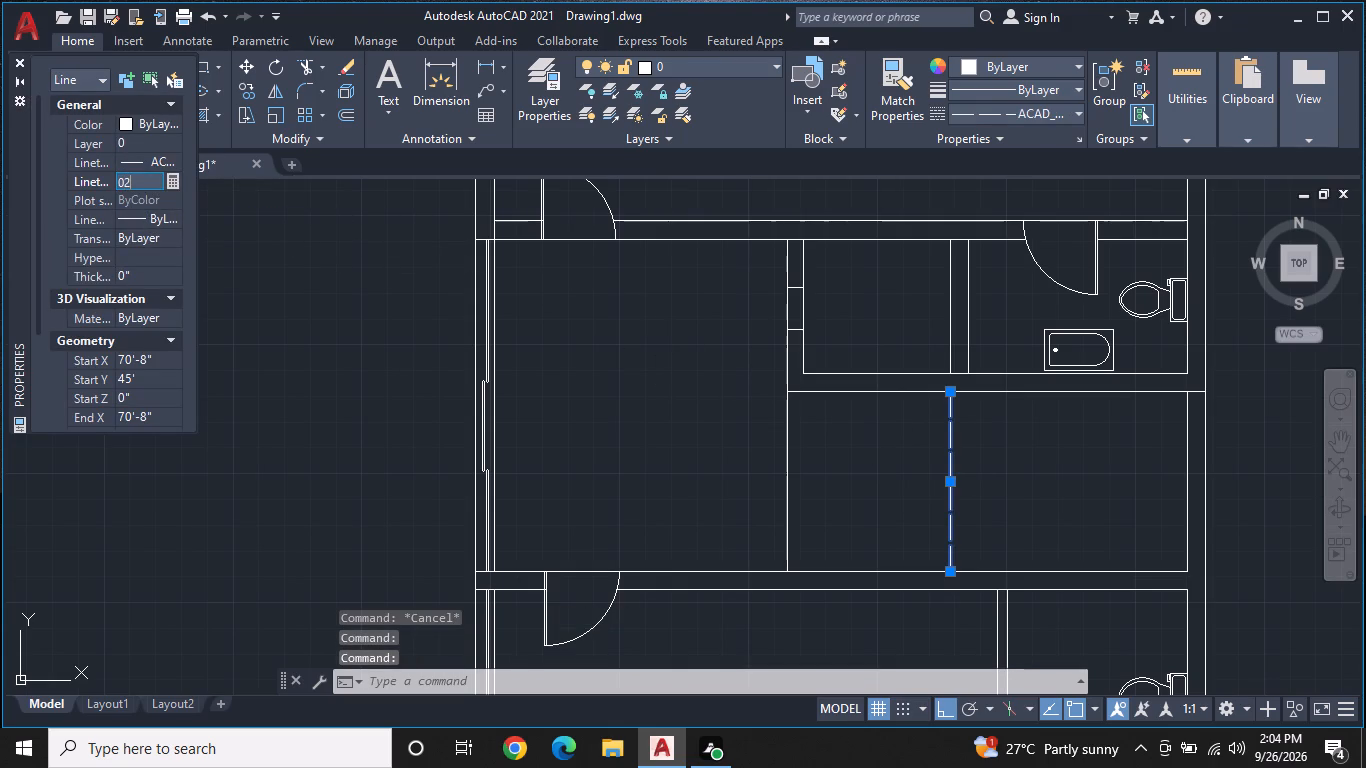
key(BackSpace)
text(.25)
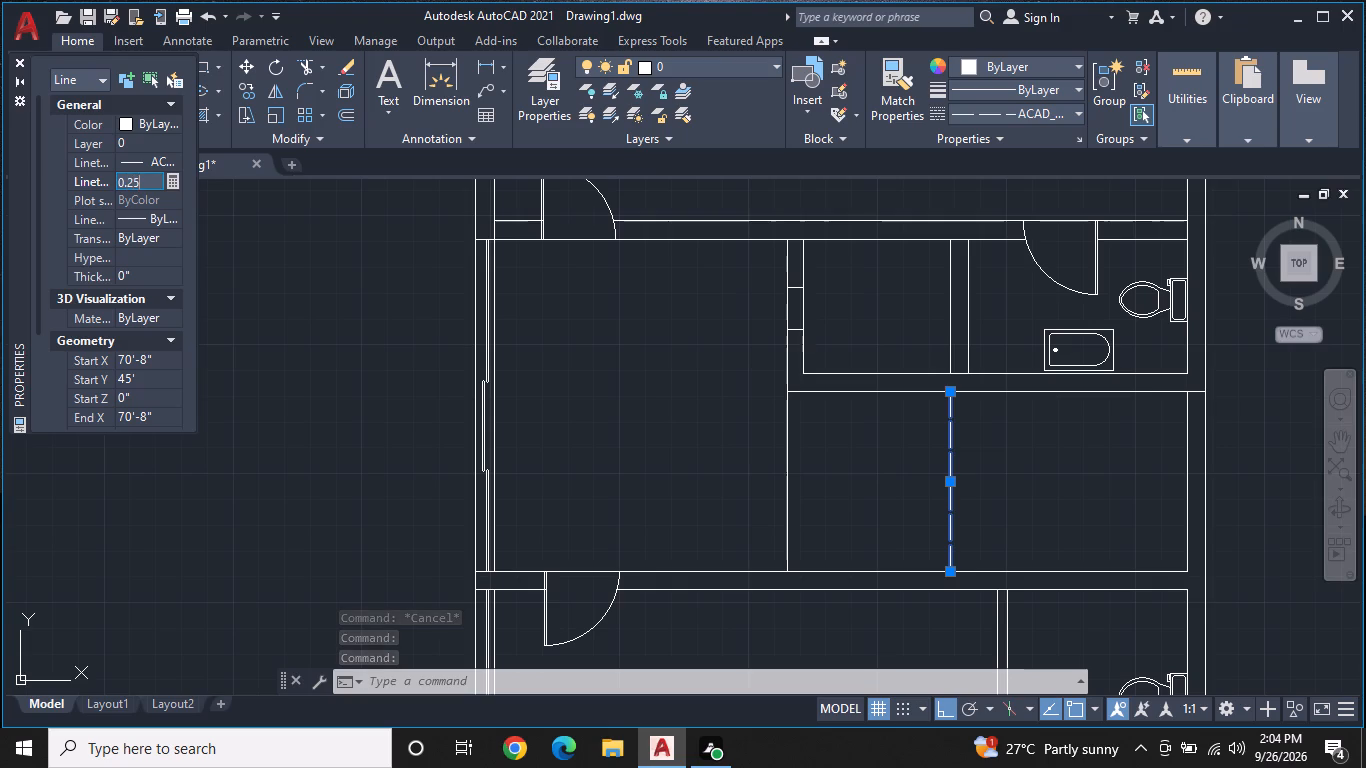
key(Return)
key(Escape)
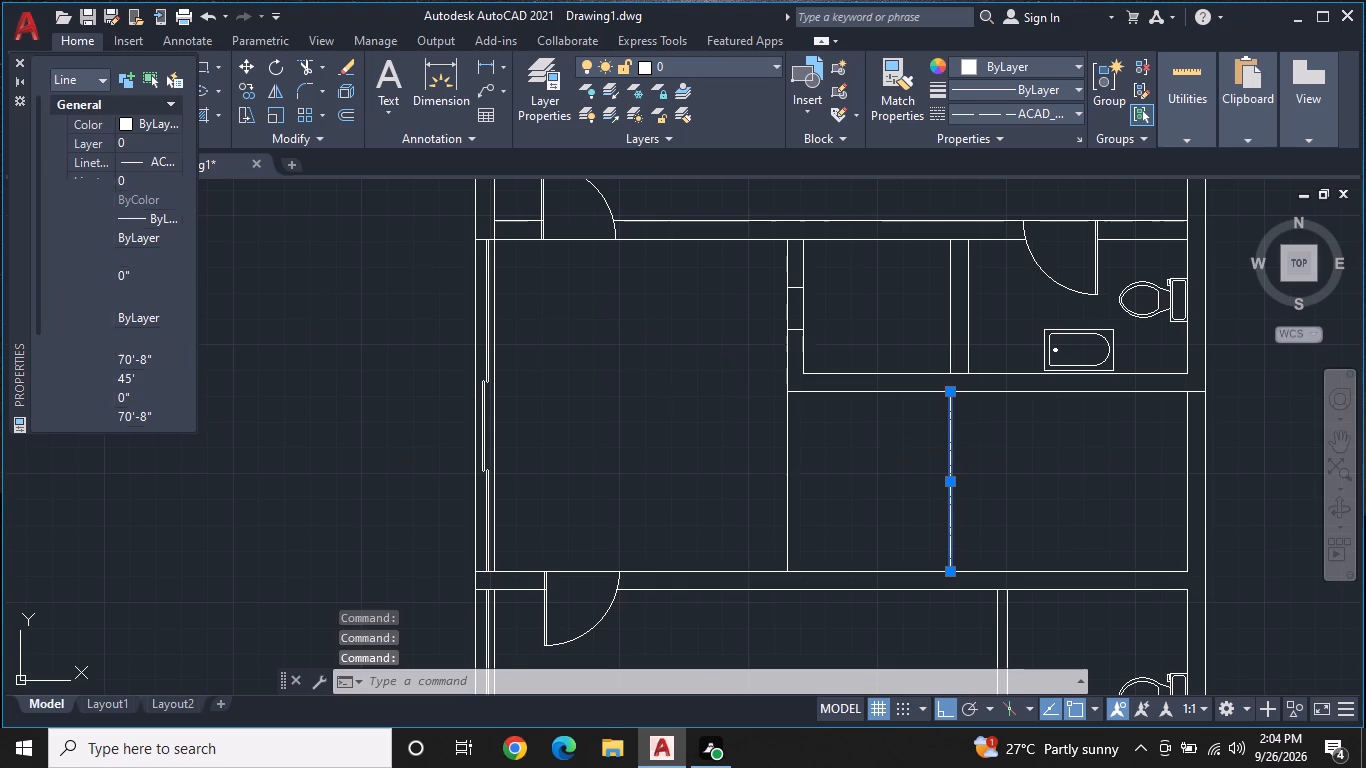
Draw a line from the dashed line's top end about 3'-7" down to its midpoint, continuing about 7'-6" horizontally toward the right wall.
scroll(977, 453, up, 1)
middle_drag(977, 453, 977, 408)
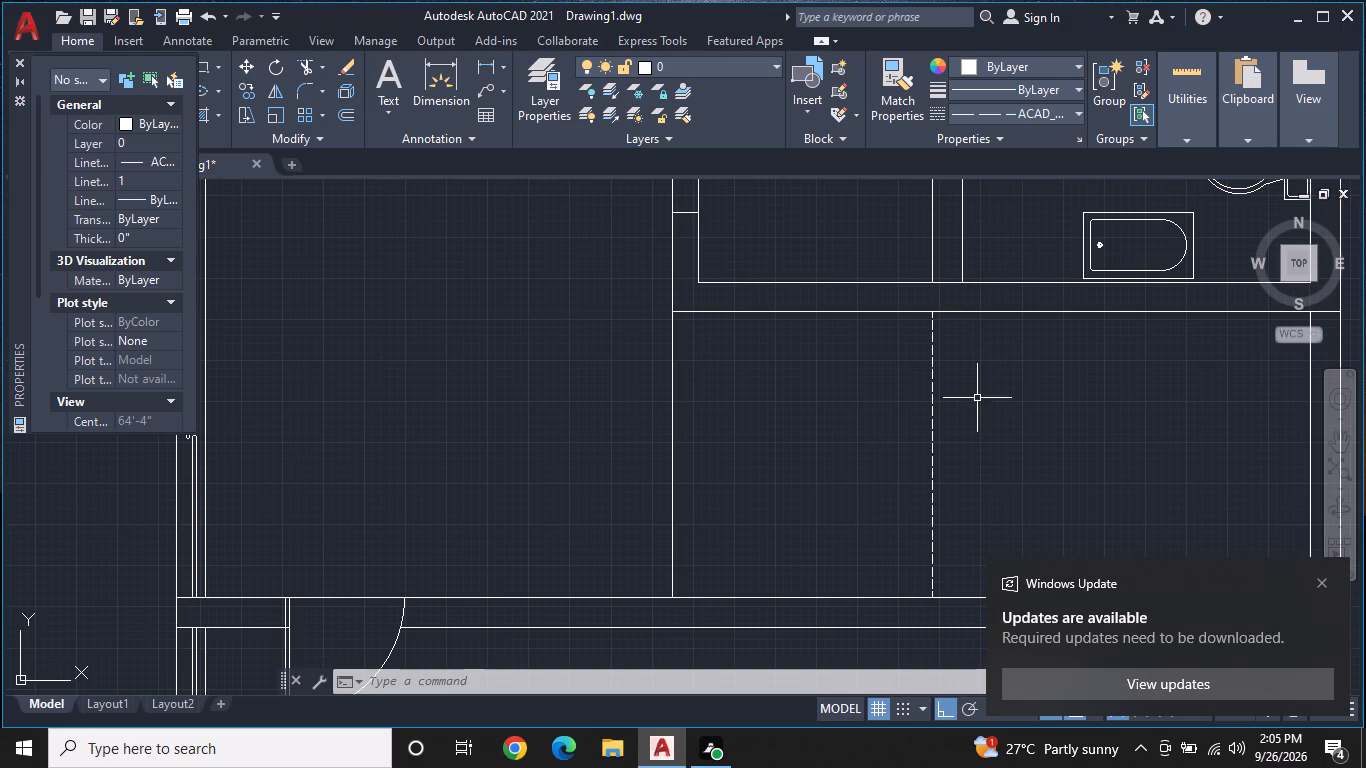
key(Escape)
click(1326, 577)
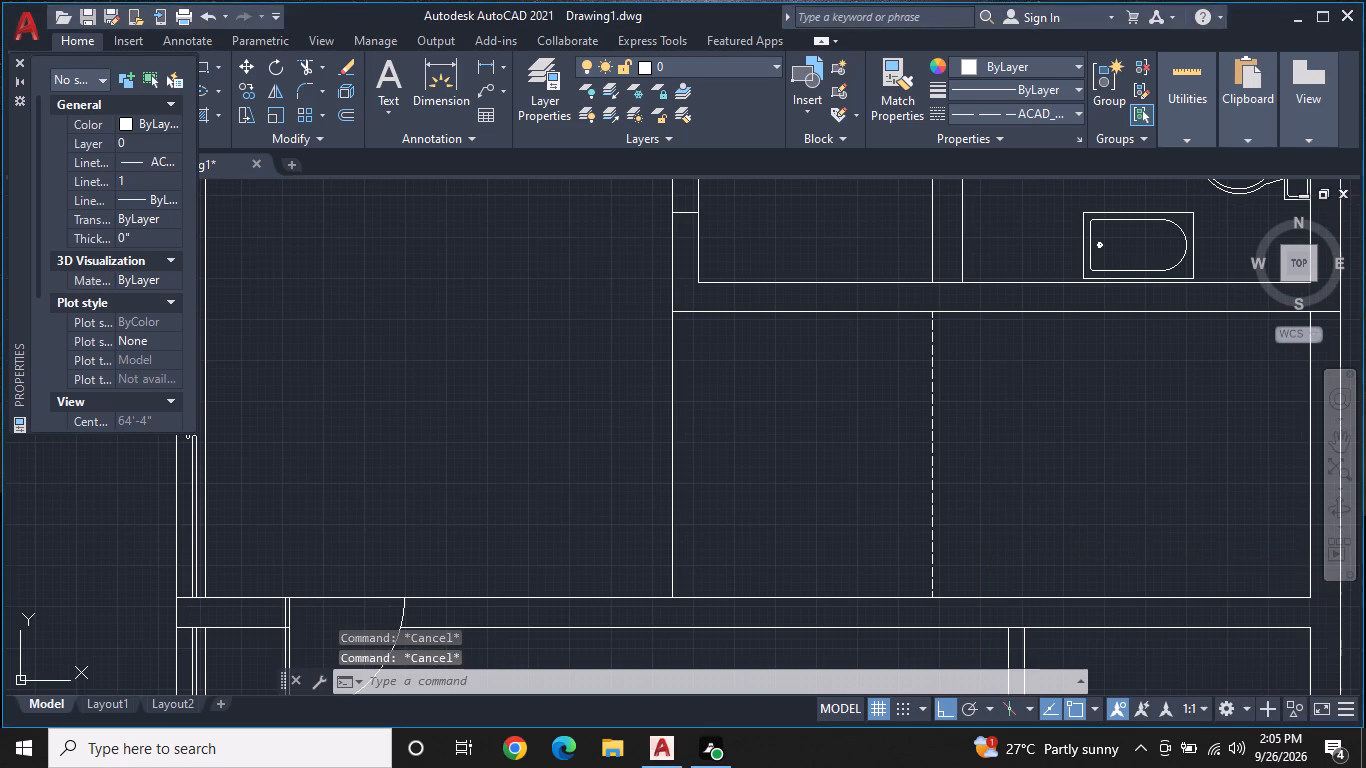
text(L)
key(space)
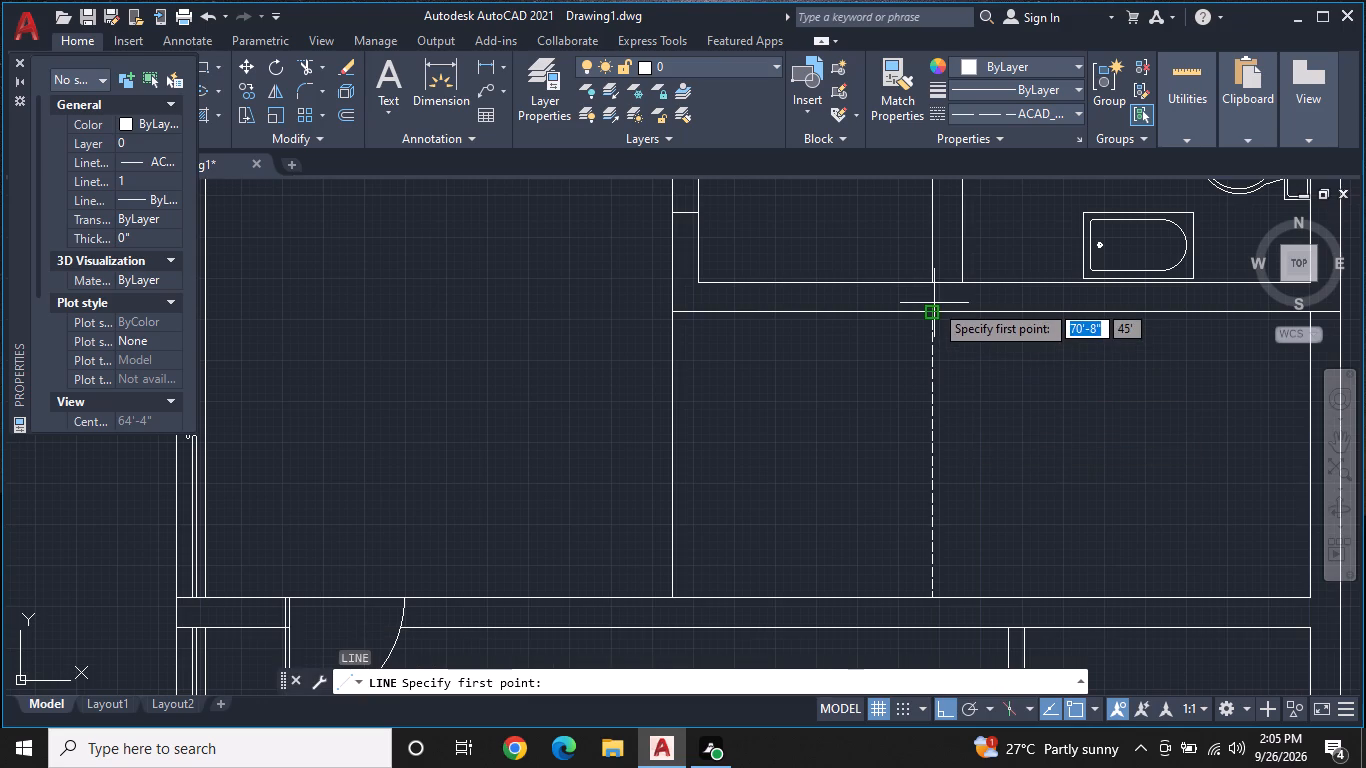
click(932, 308)
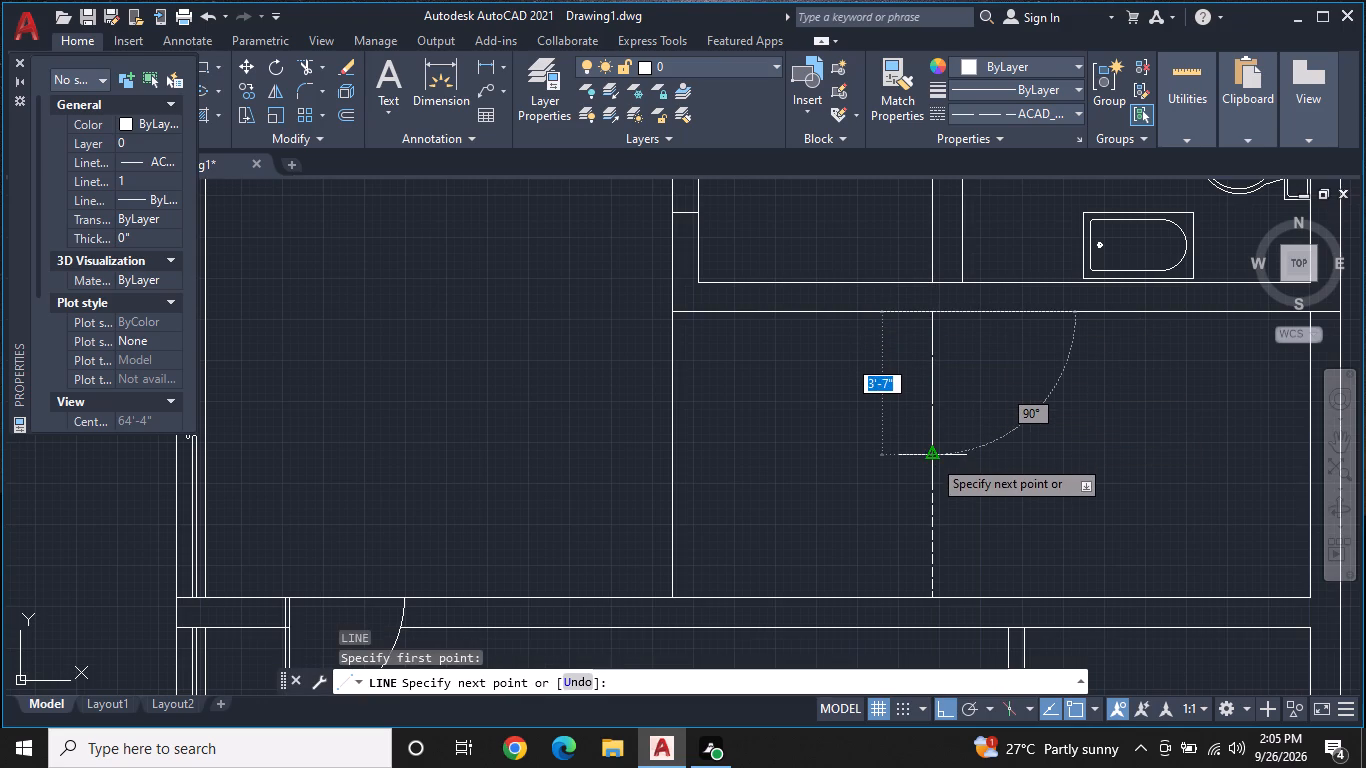
click(932, 458)
middle_drag(1199, 461, 1069, 438)
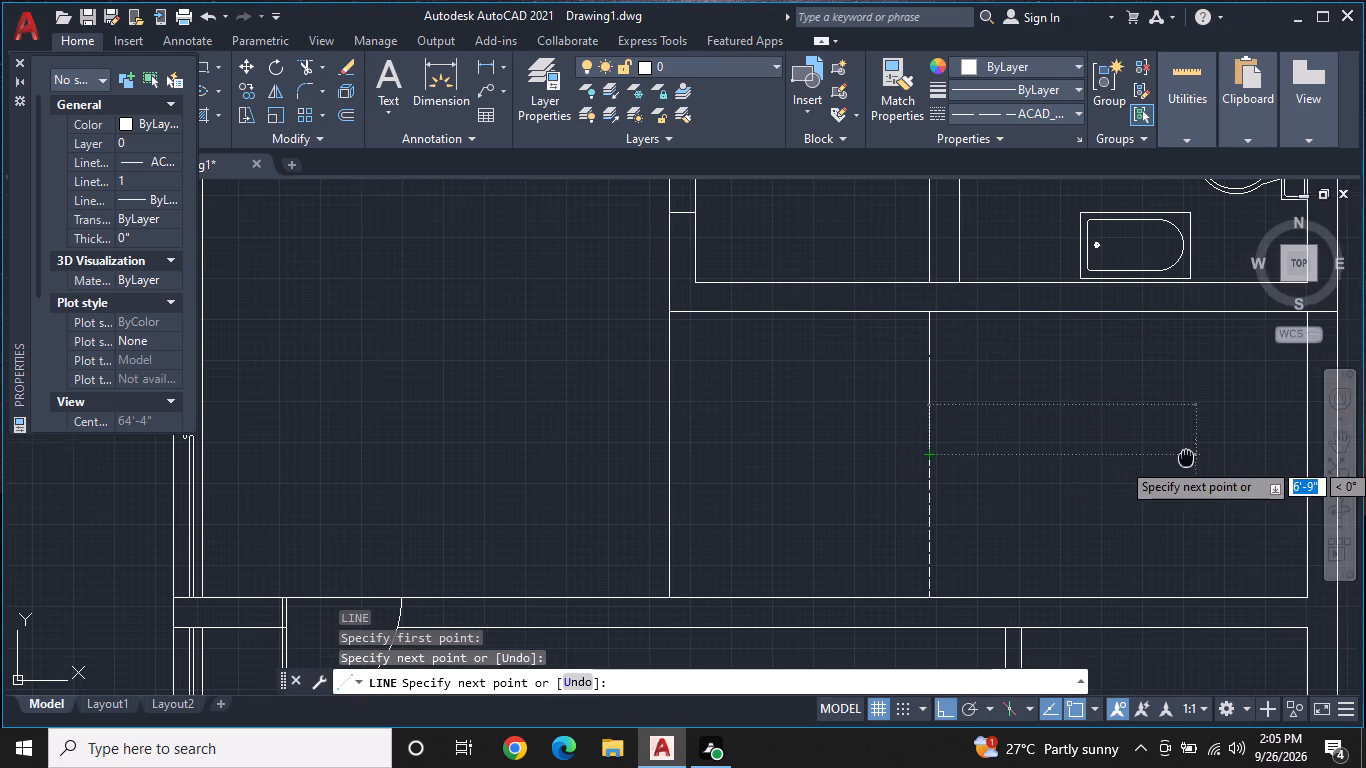
middle_drag(1069, 438, 853, 398)
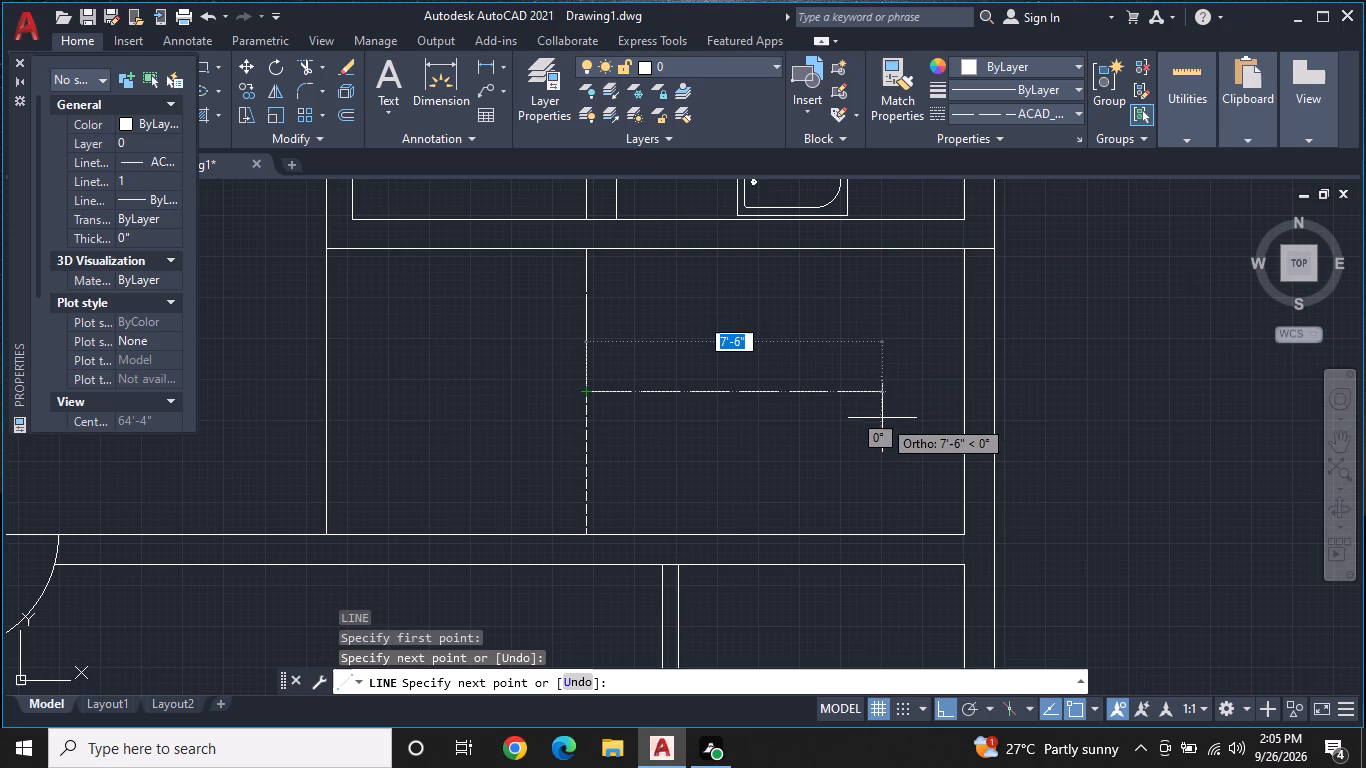
click(880, 391)
key(Escape)
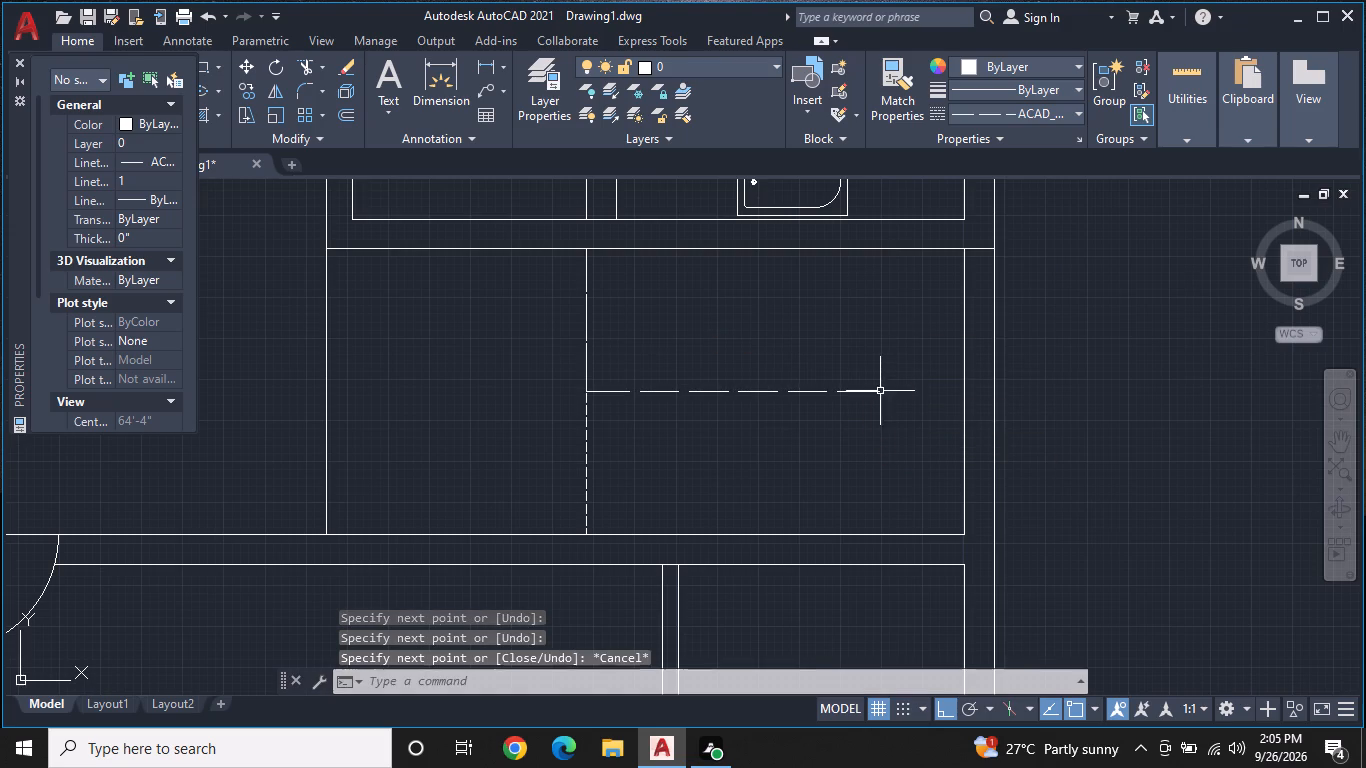
Draw a horizontal line from the dashed line's midpoint to the room's left wall line.
text(L)
key(space)
click(585, 391)
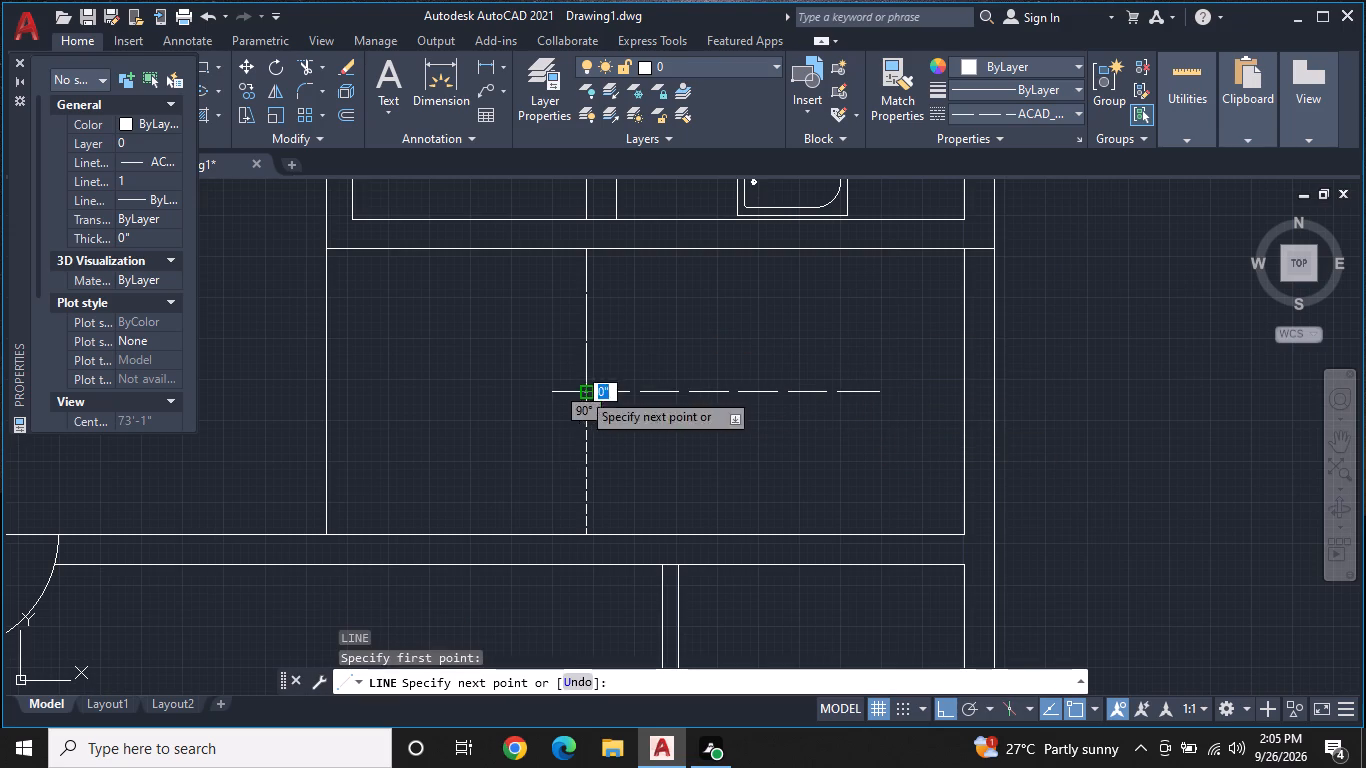
click(325, 391)
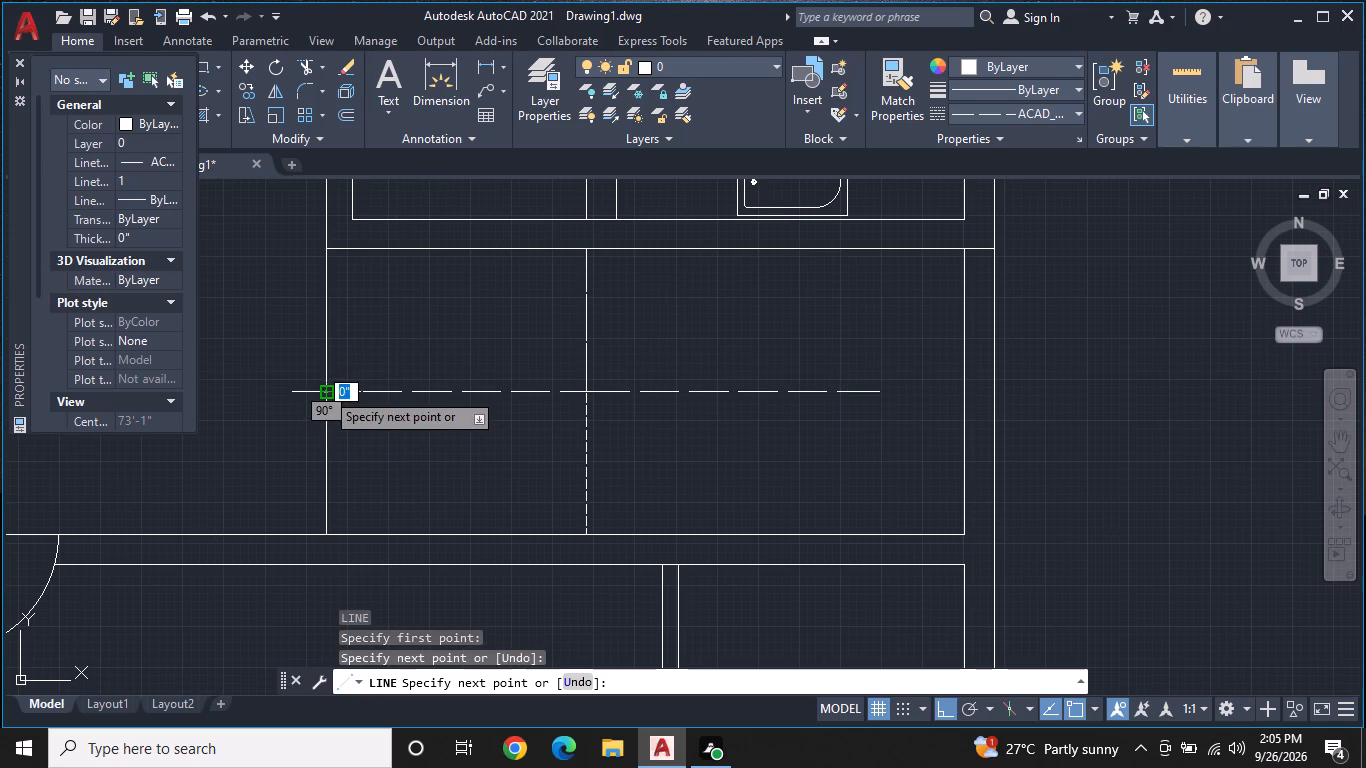
key(Escape)
Set the current linetype back to ByLayer with nothing selected.
middle_drag(444, 413, 564, 439)
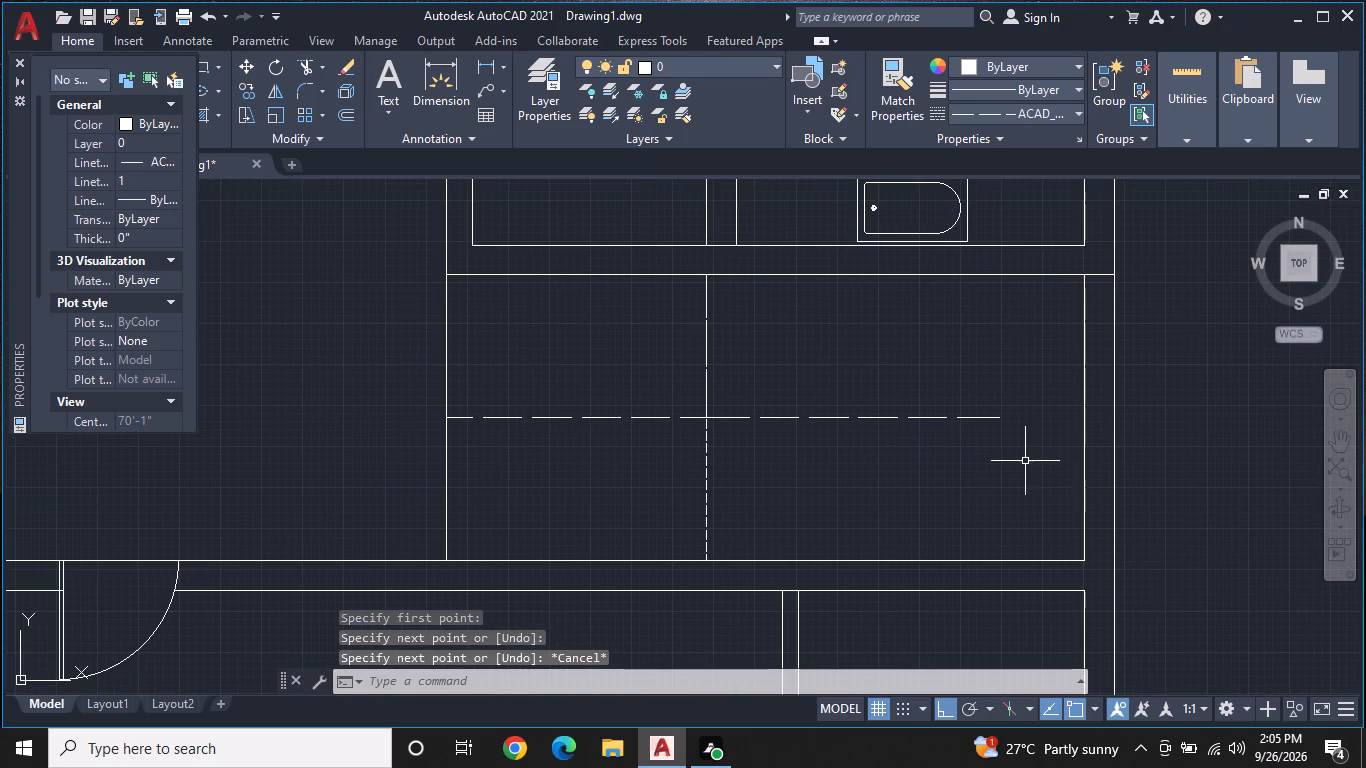
click(1064, 114)
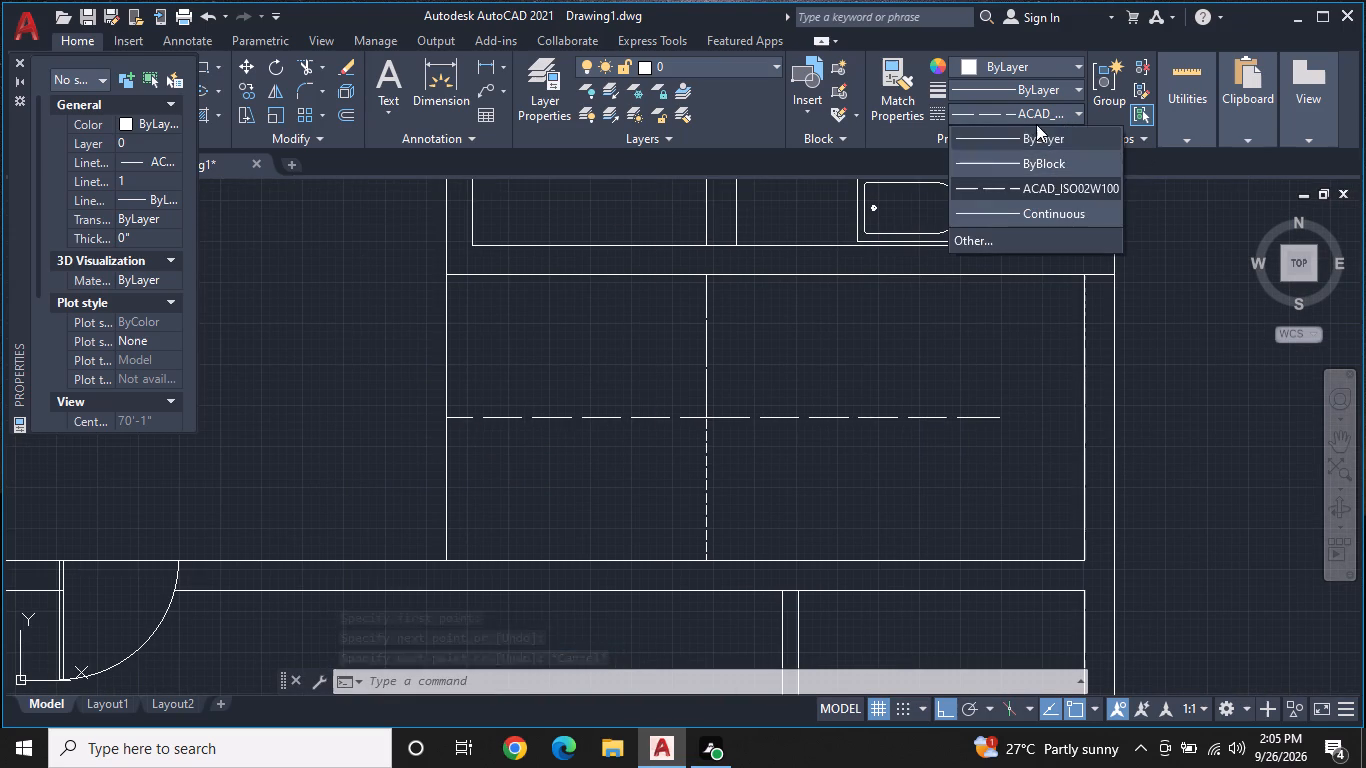
click(1037, 124)
click(1050, 116)
click(1039, 131)
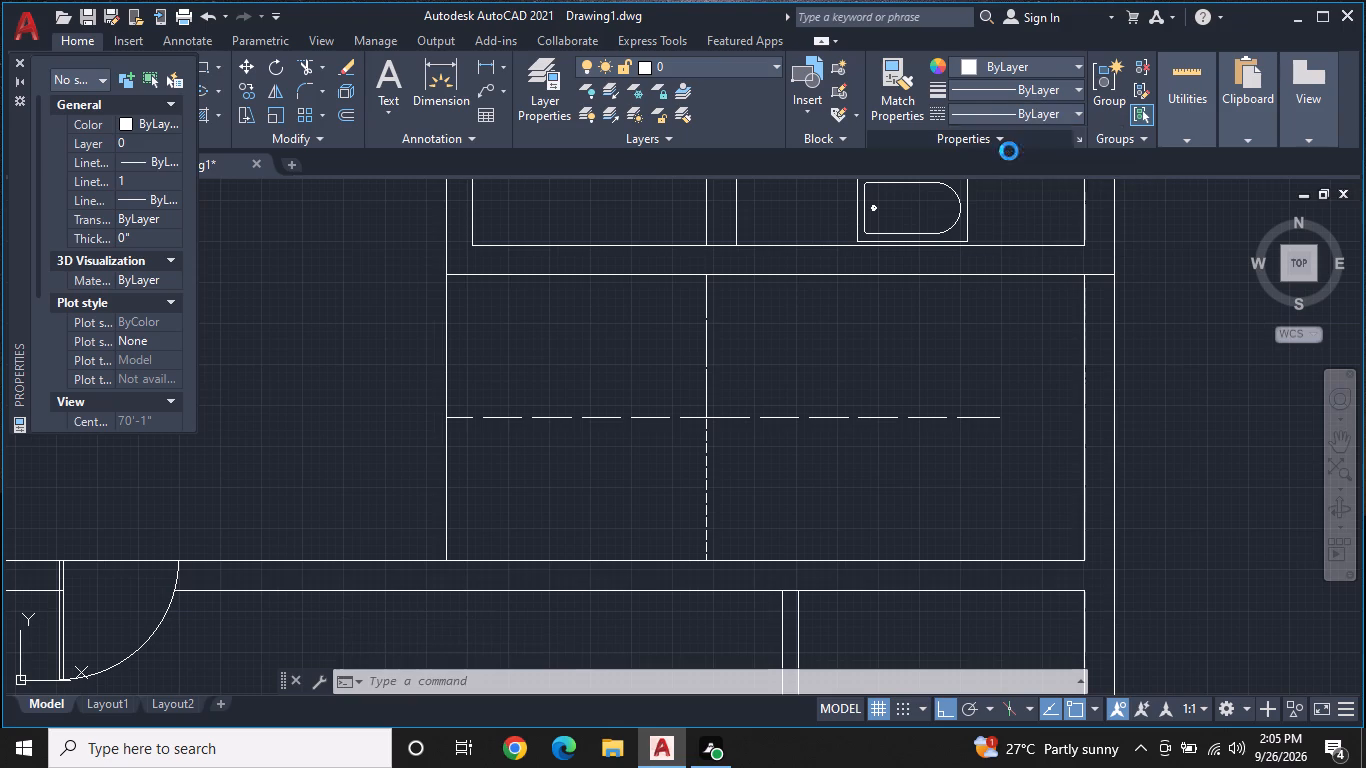
Change the linetype of both halves of the new horizontal line to ByLayer.
click(547, 415)
click(540, 418)
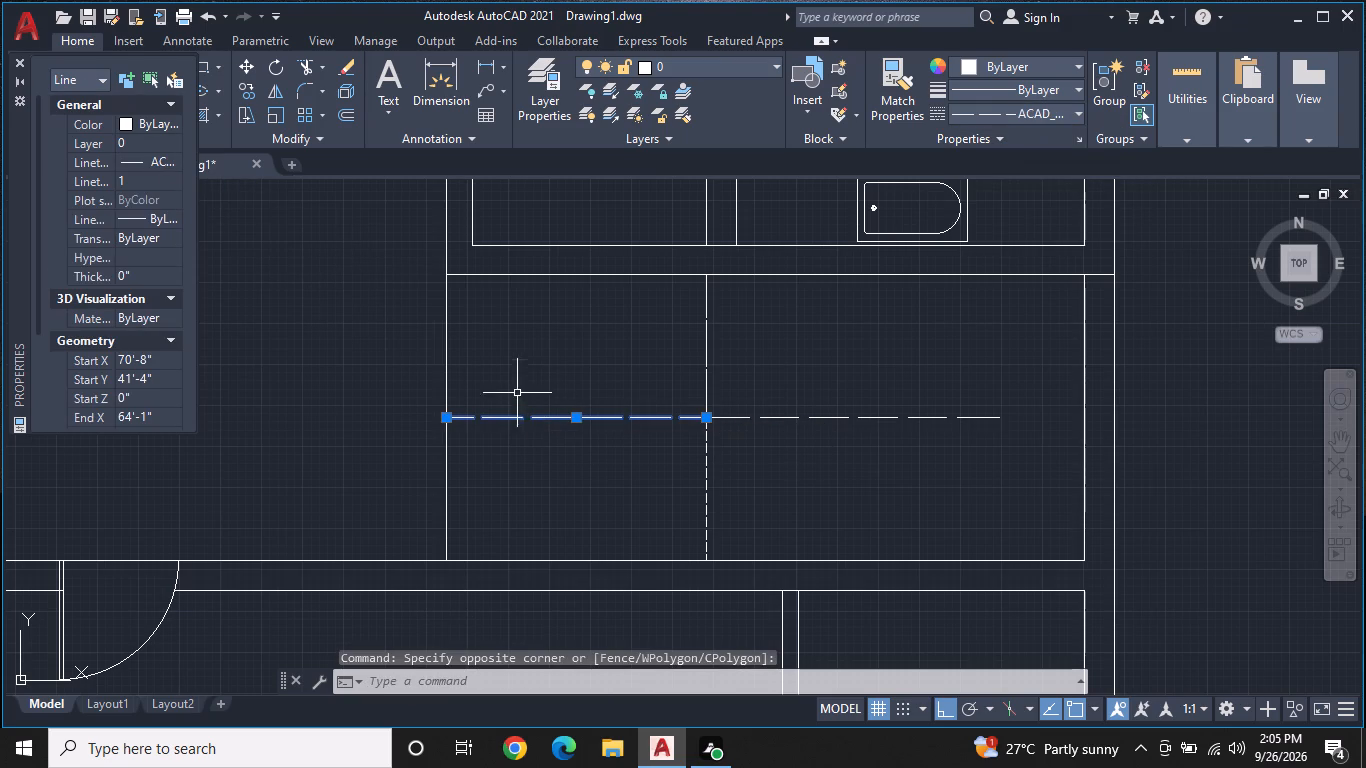
click(886, 419)
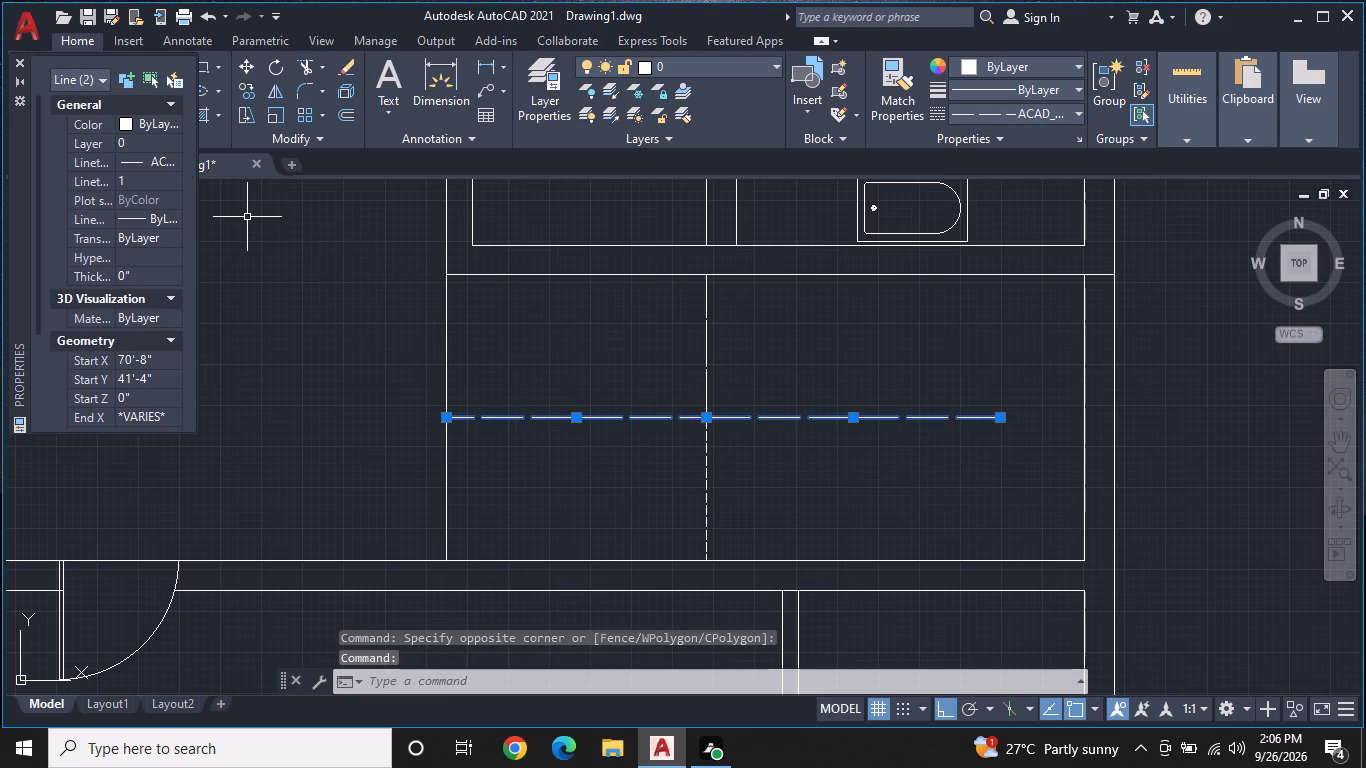
click(148, 155)
click(163, 167)
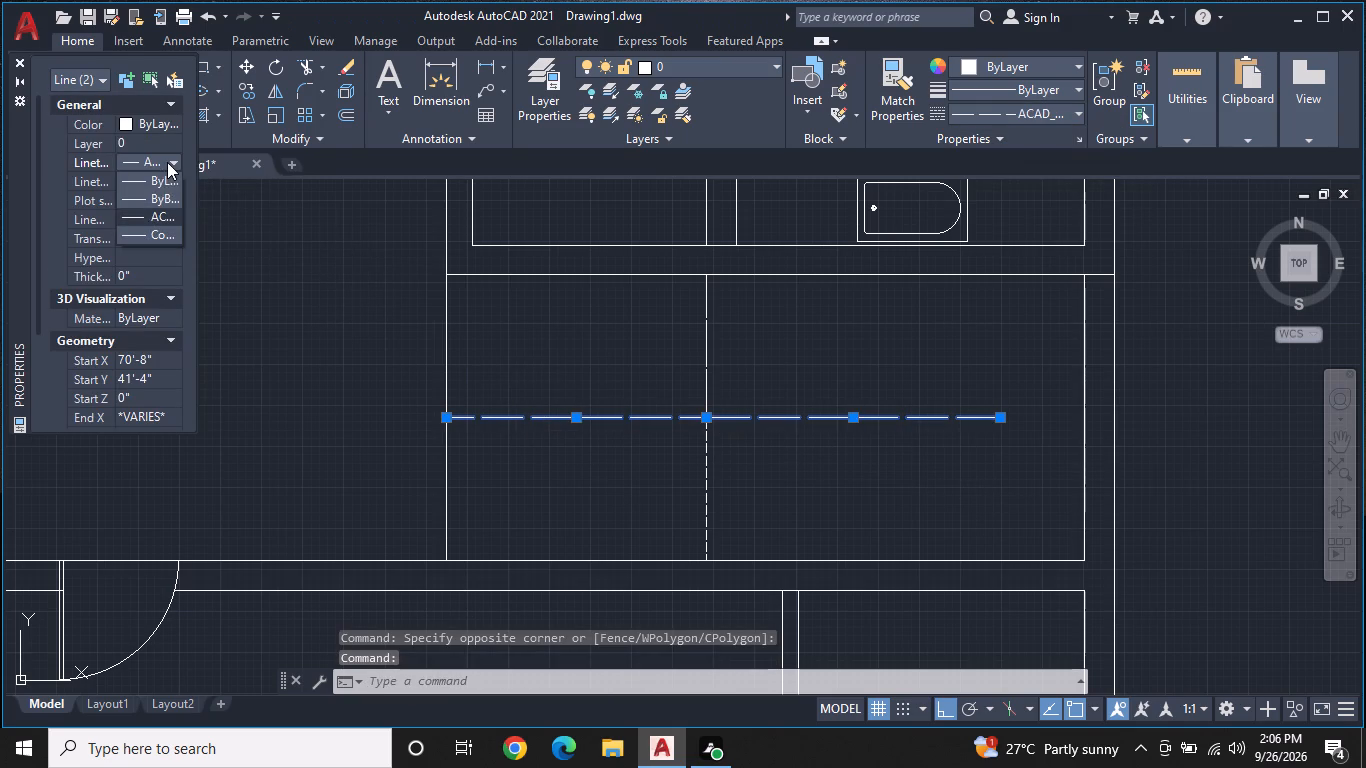
click(156, 178)
key(Escape)
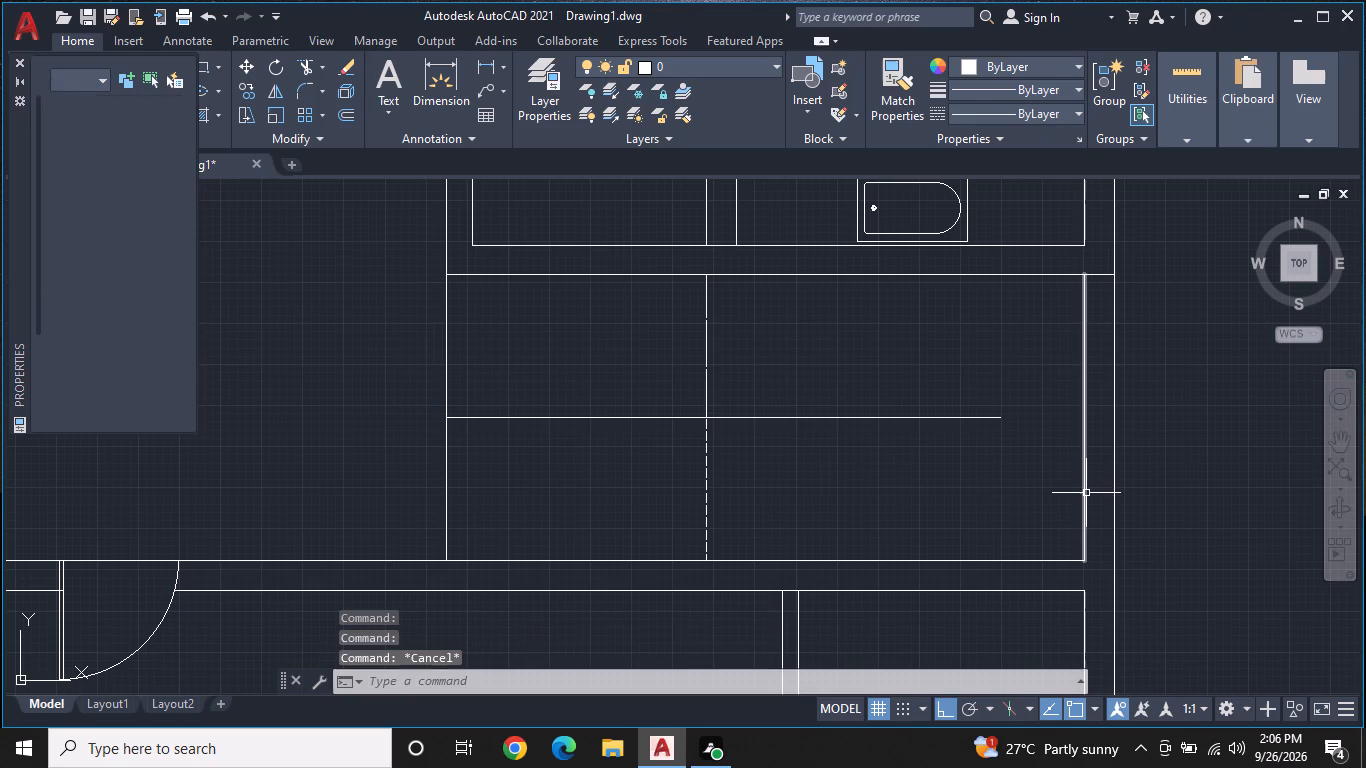
Close the object properties and offset both halves of the horizontal line 2" upward.
middle_drag(823, 463, 834, 483)
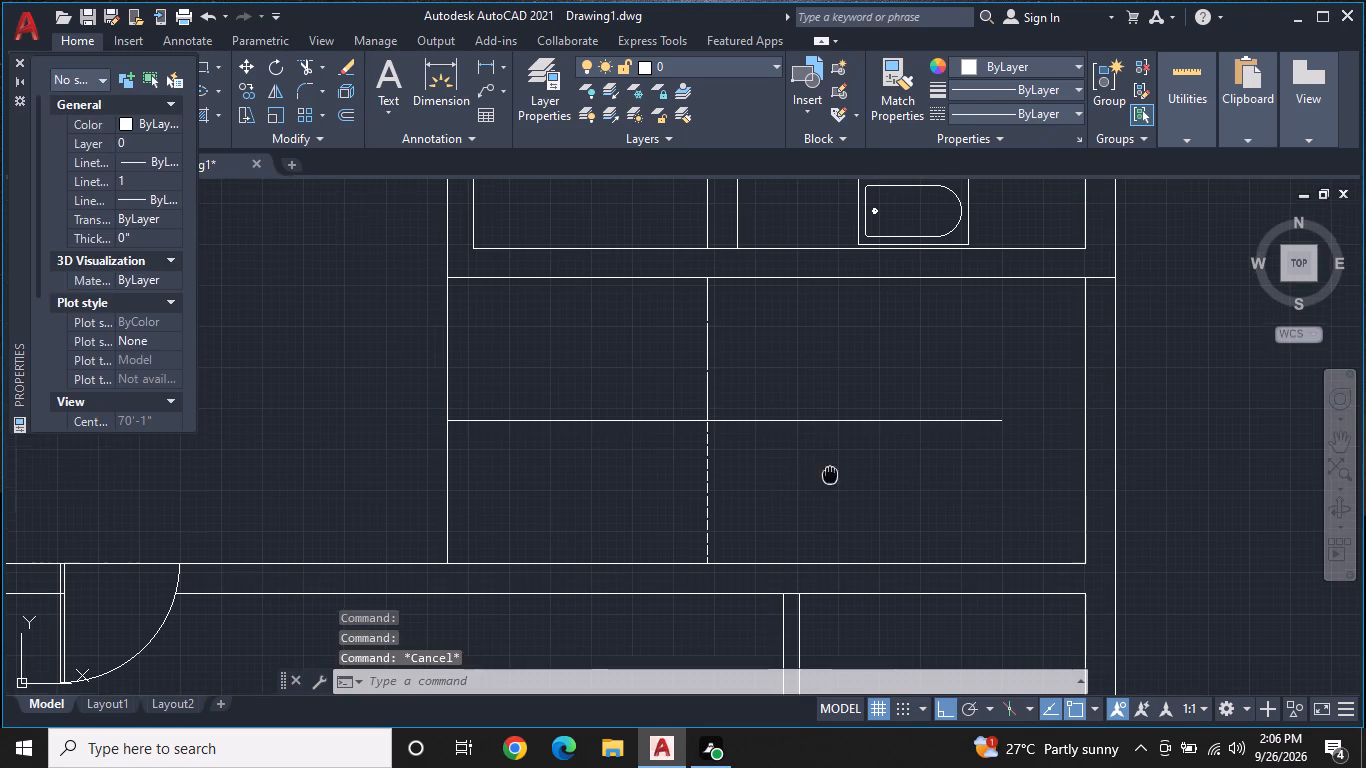
middle_drag(834, 483, 841, 504)
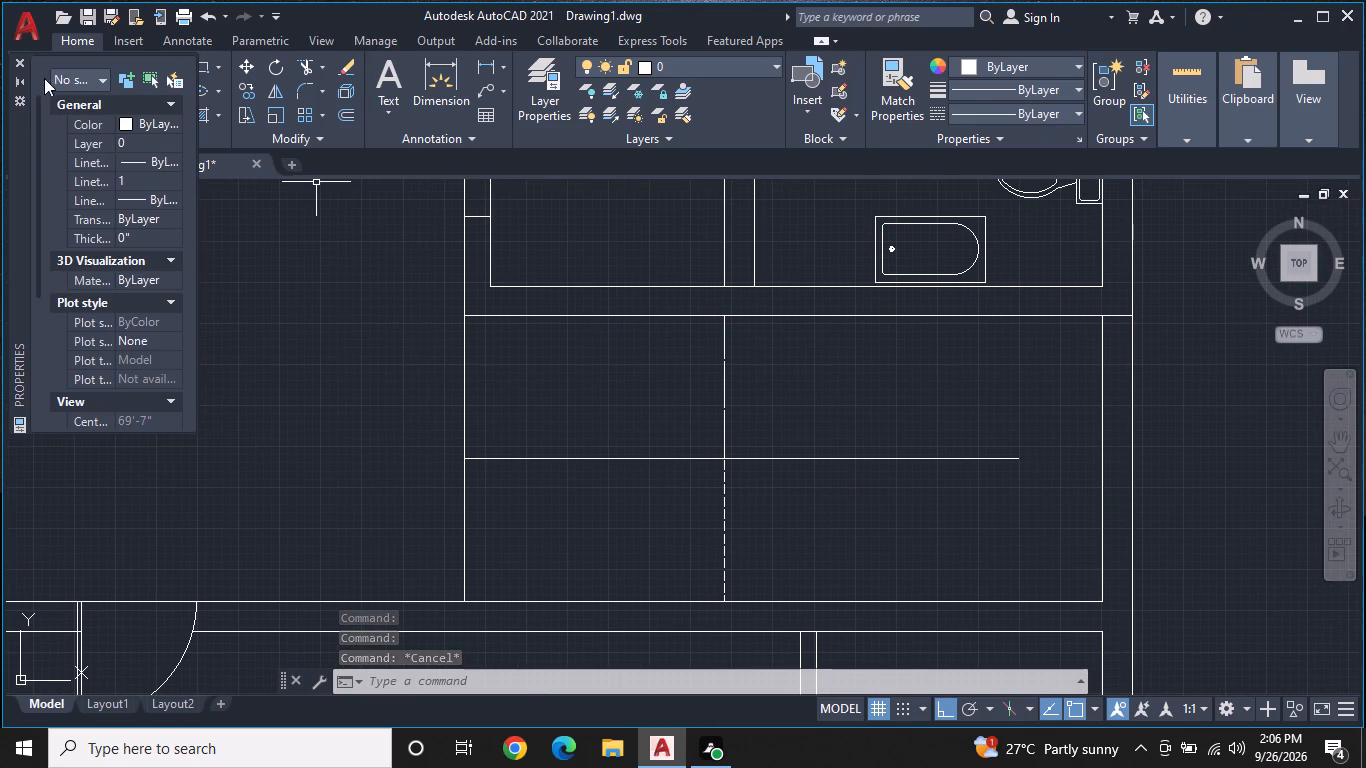
click(17, 58)
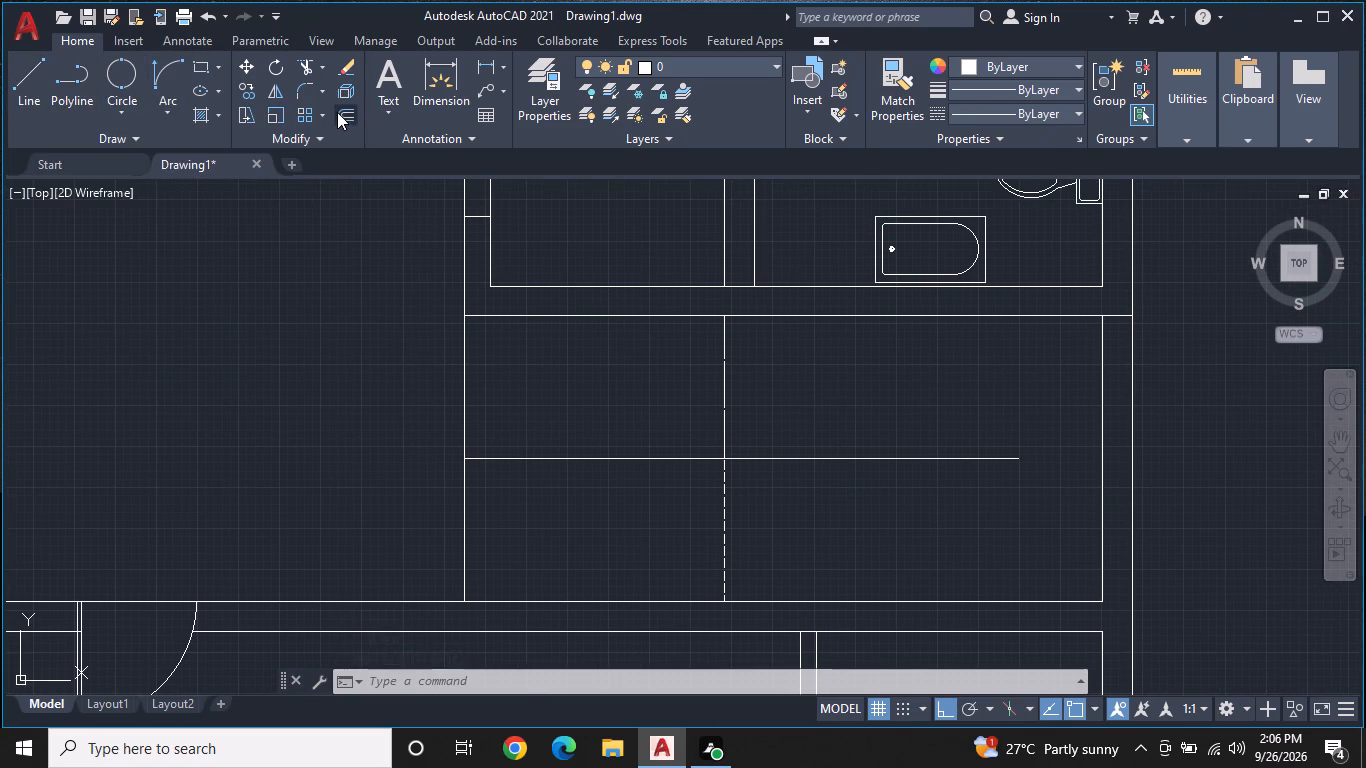
click(337, 112)
key(2)
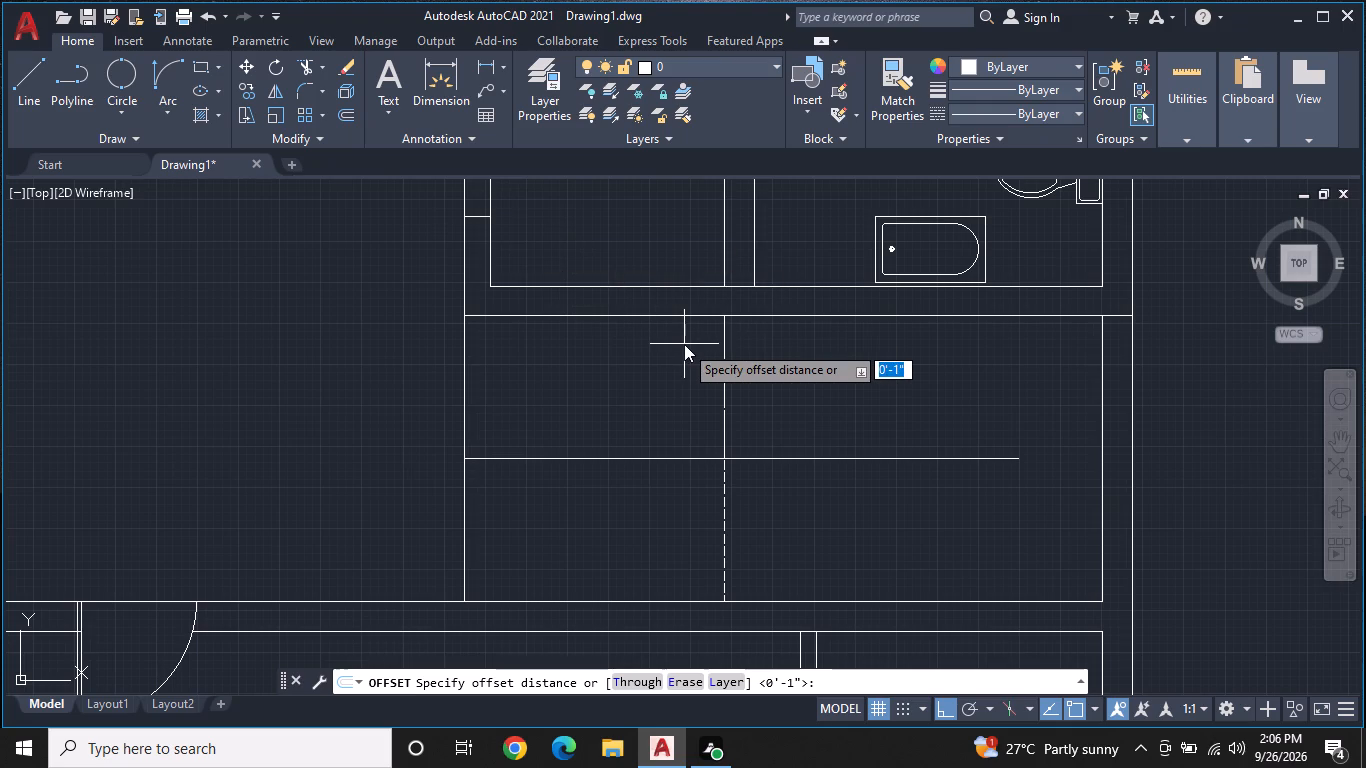
key(shift+quotedbl)
key(Return)
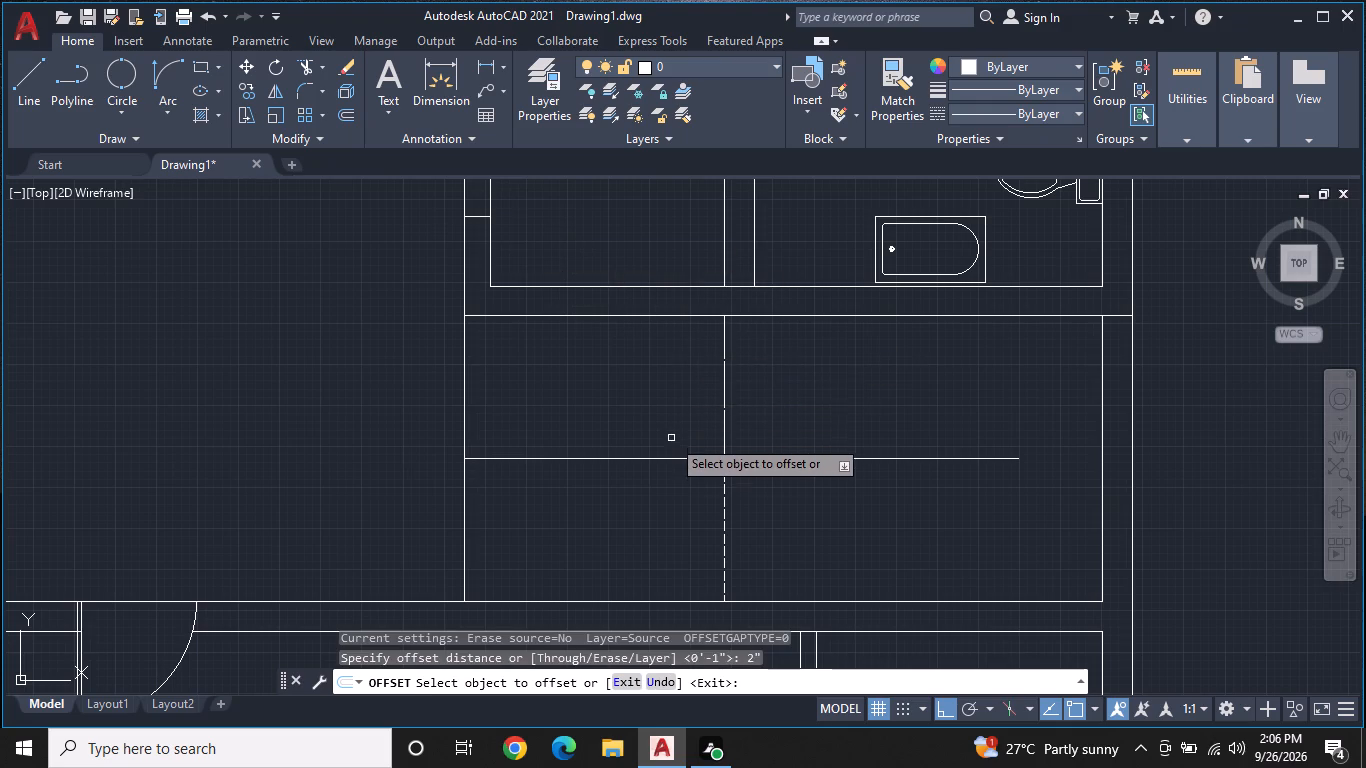
click(674, 461)
click(702, 383)
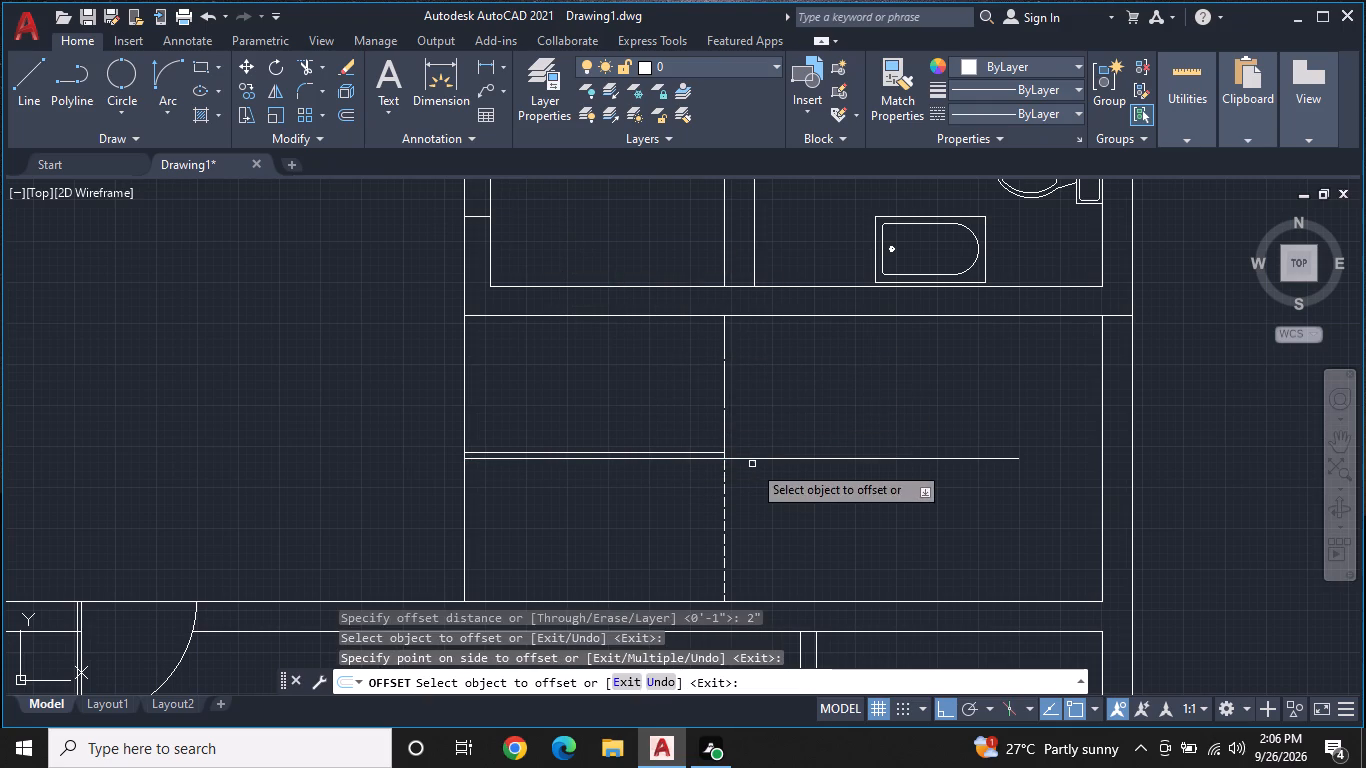
click(759, 457)
click(767, 393)
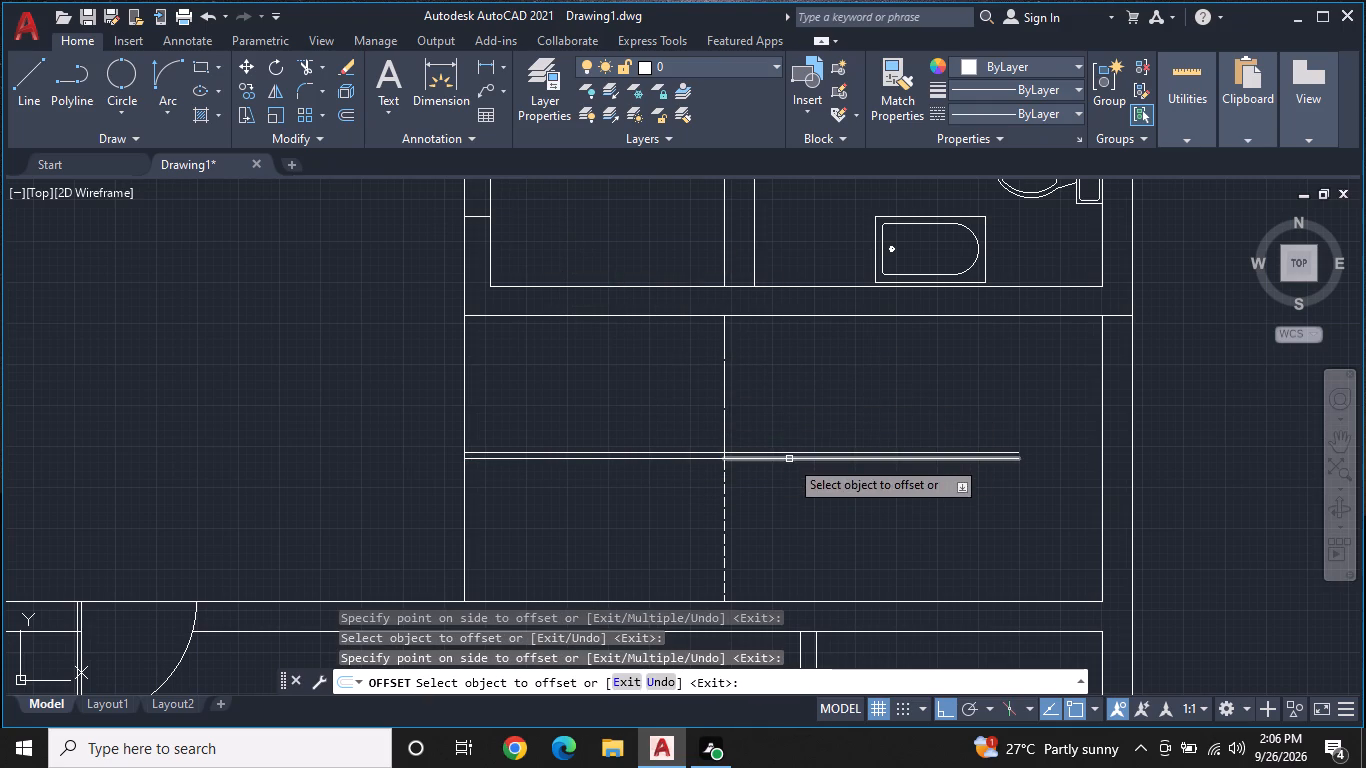
Offset both halves of the original horizontal line 2" downward.
click(789, 459)
click(782, 494)
drag(636, 457, 637, 460)
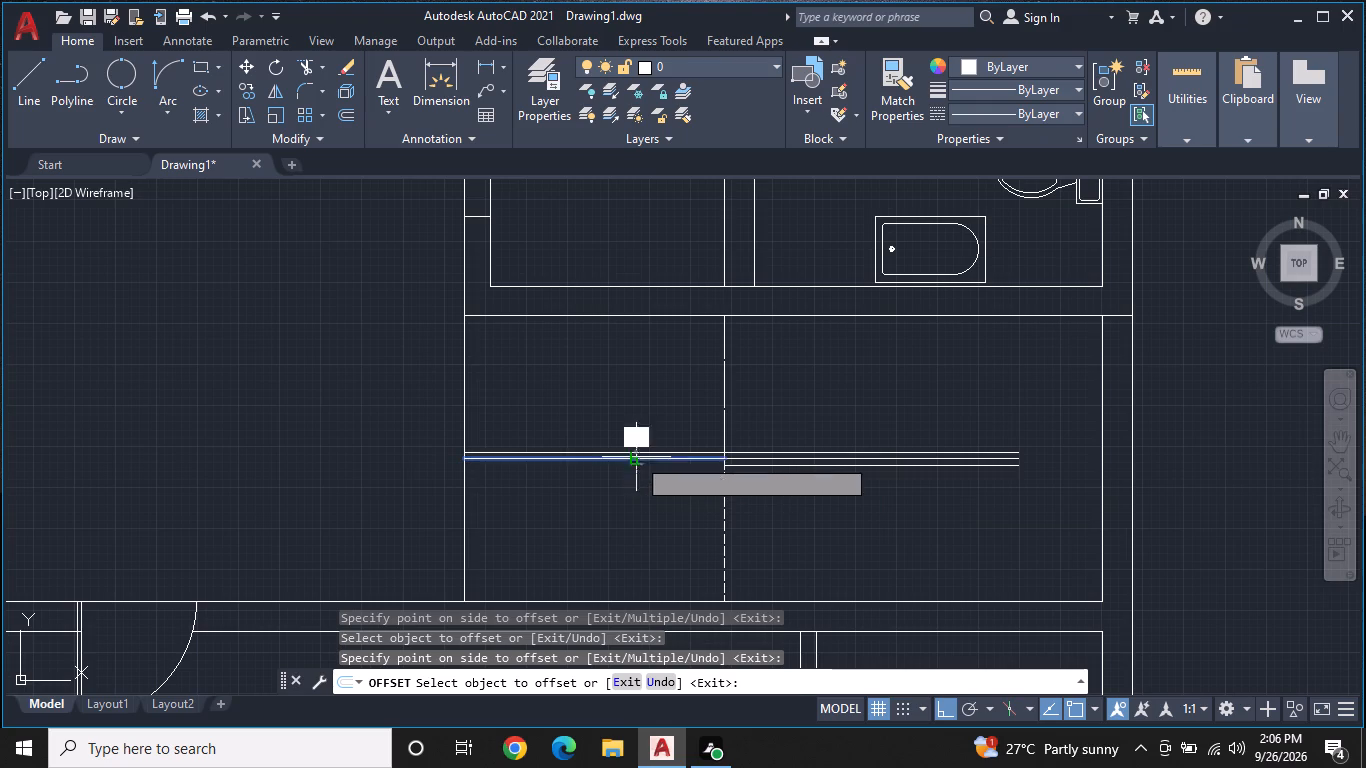
drag(637, 460, 638, 471)
click(626, 509)
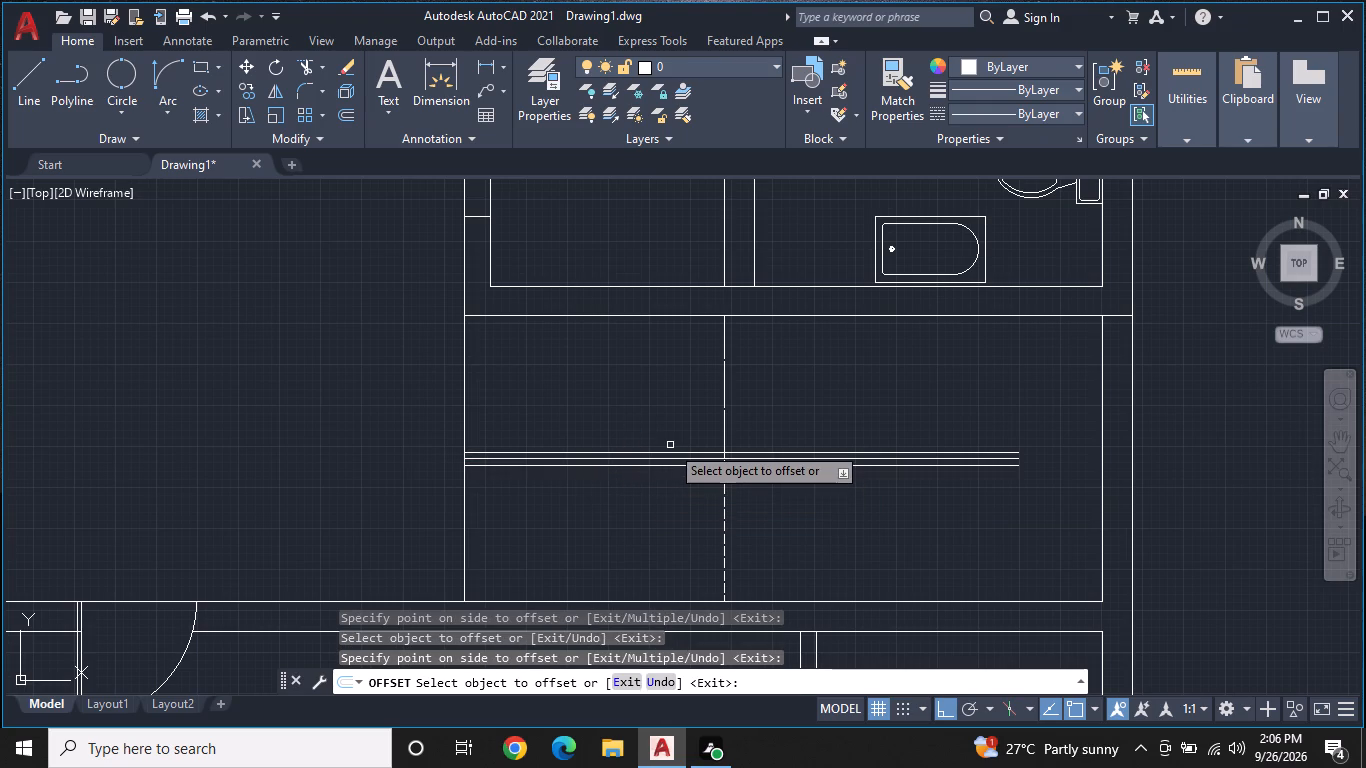
middle_drag(670, 445, 676, 414)
key(Escape)
Erase the two original centre lines between the offset horizontal lines.
scroll(664, 438, up, 1)
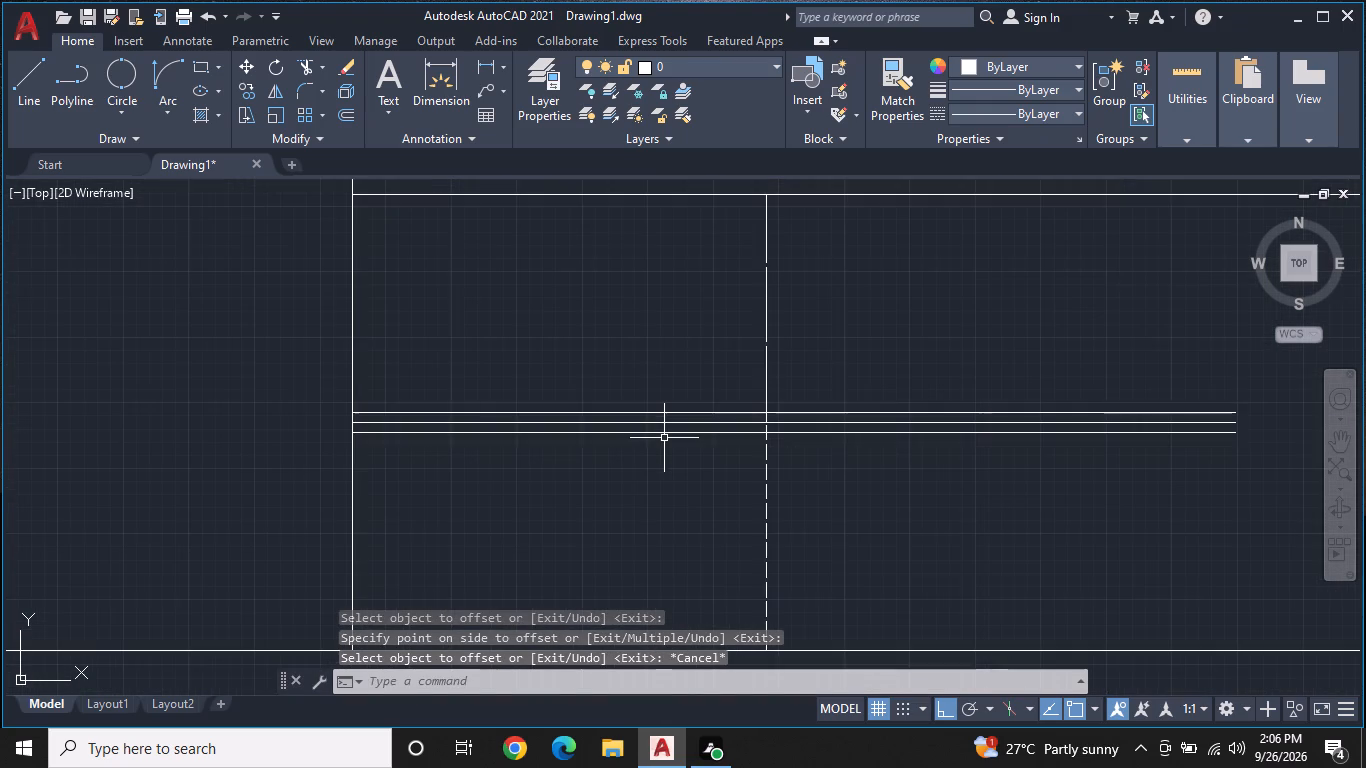
click(664, 424)
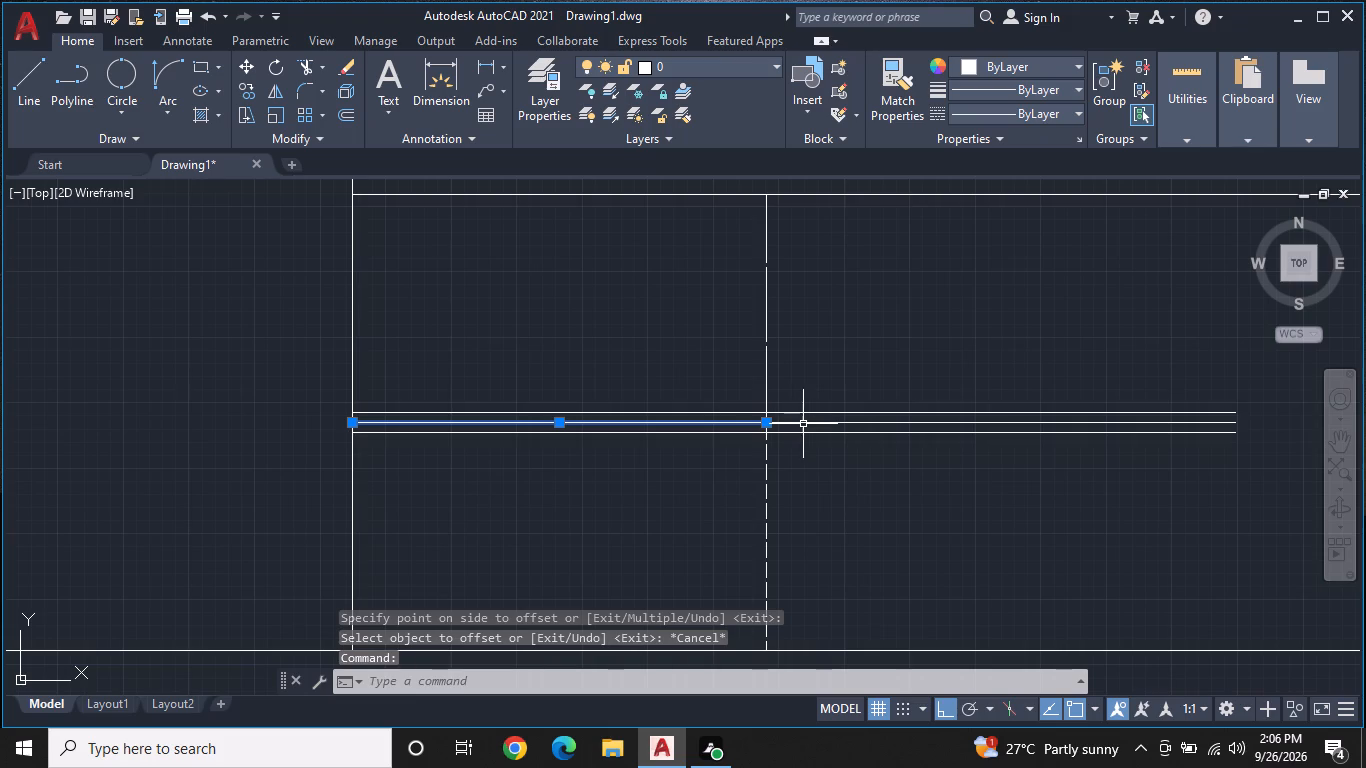
click(803, 424)
right_click(803, 424)
click(839, 394)
scroll(826, 400, down, 1)
middle_drag(843, 440, 706, 415)
key(Escape)
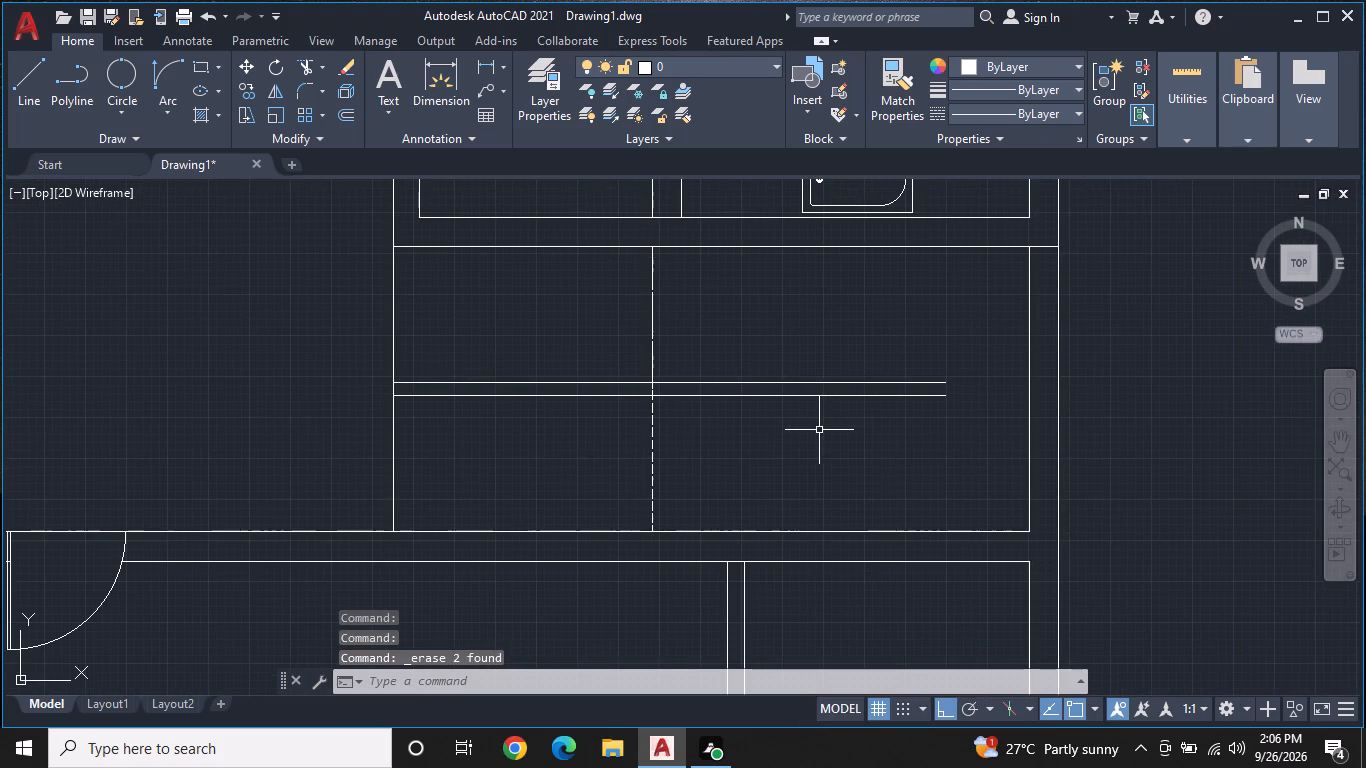
Open the linetype property of the upper vertical line overlapping the dashed division line.
middle_drag(814, 445, 941, 446)
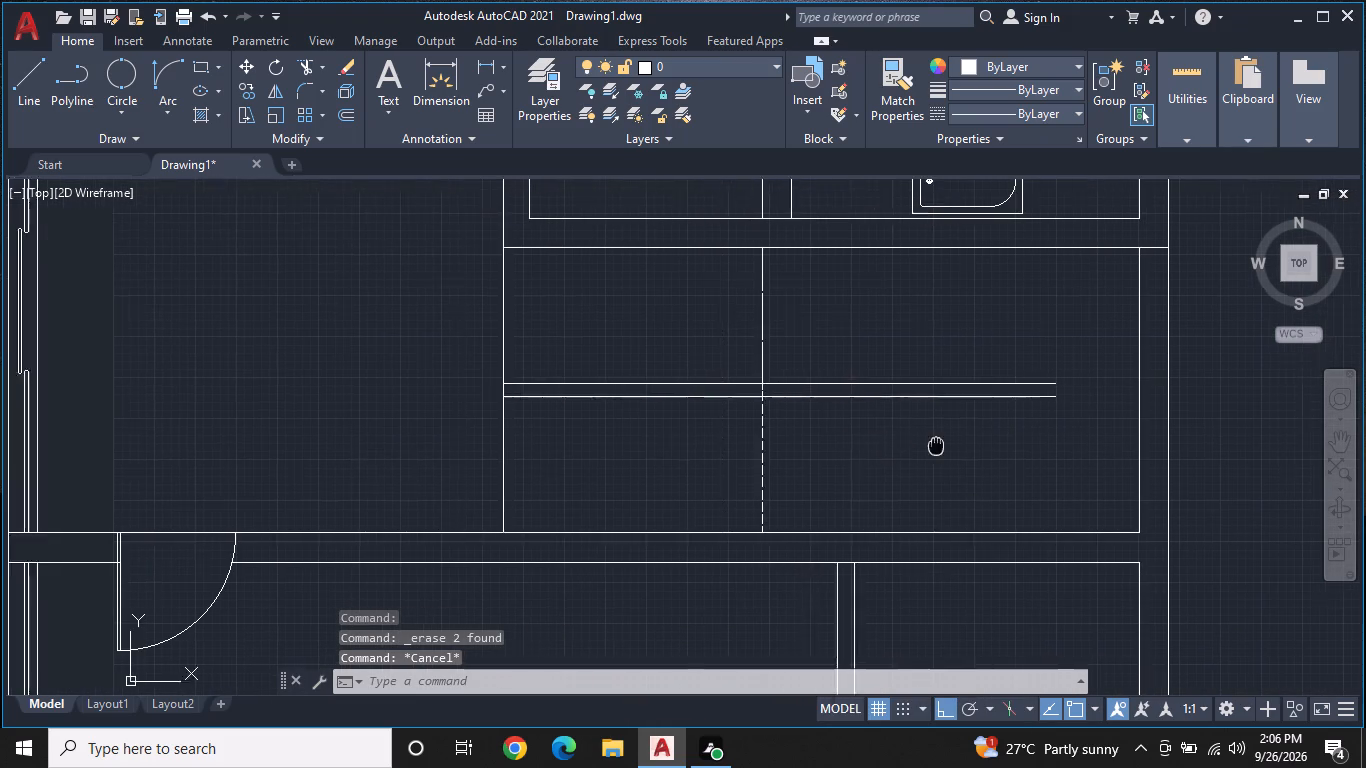
middle_drag(941, 446, 953, 446)
scroll(751, 379, up, 1)
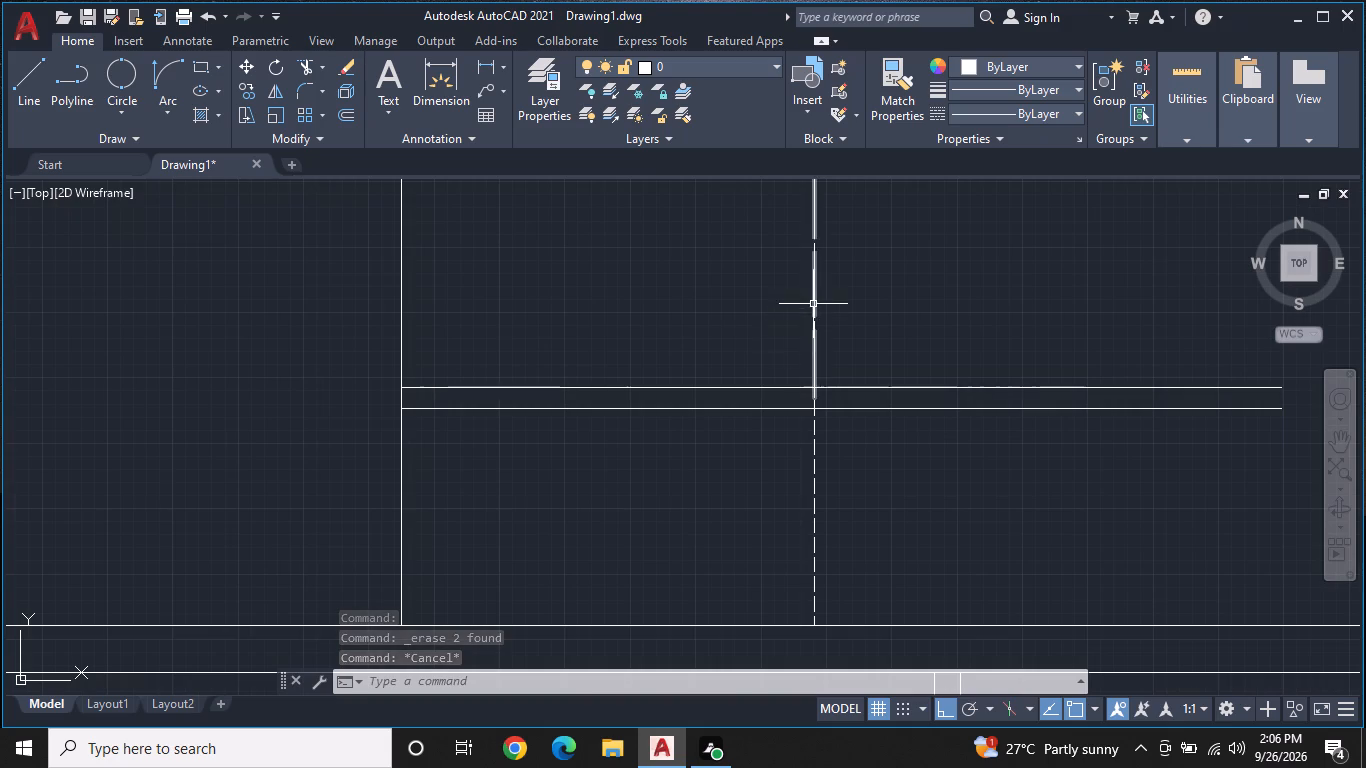
click(813, 304)
key(ctrl+1)
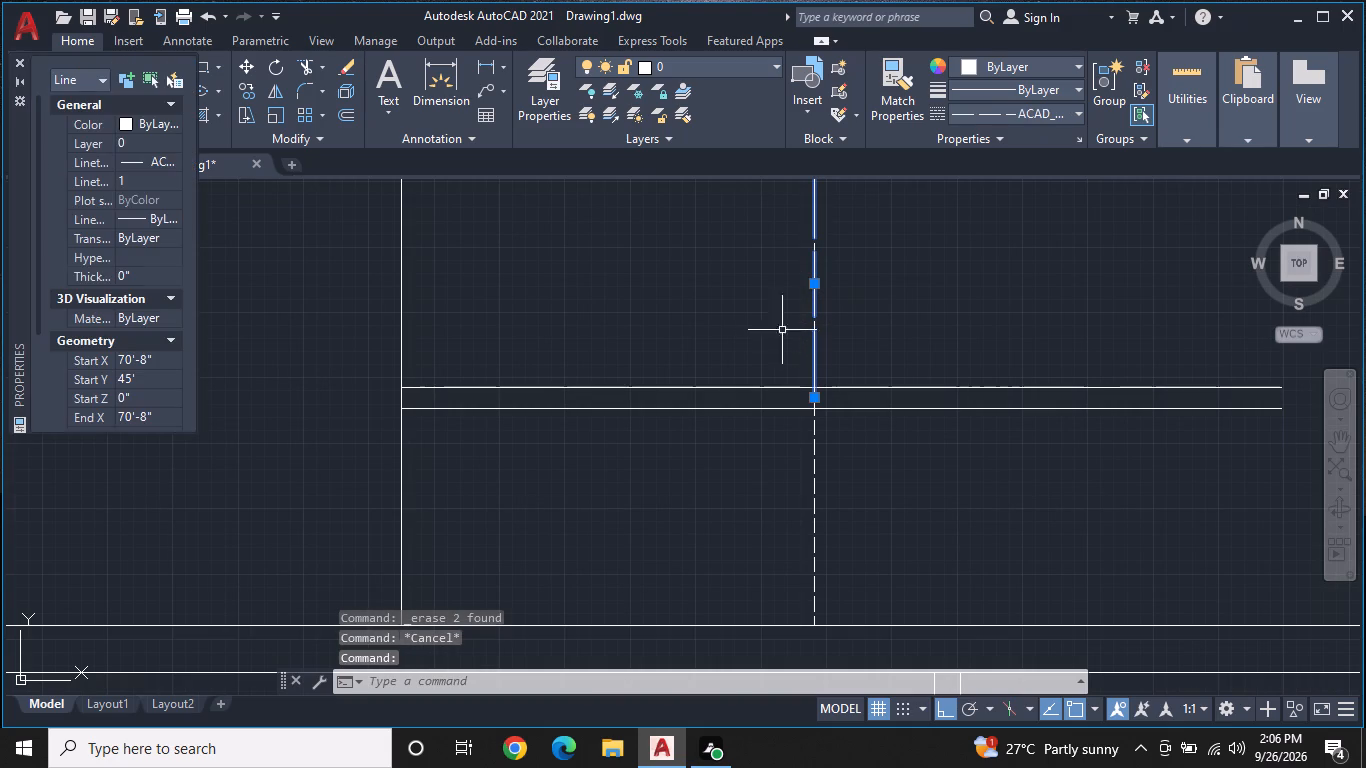
click(147, 164)
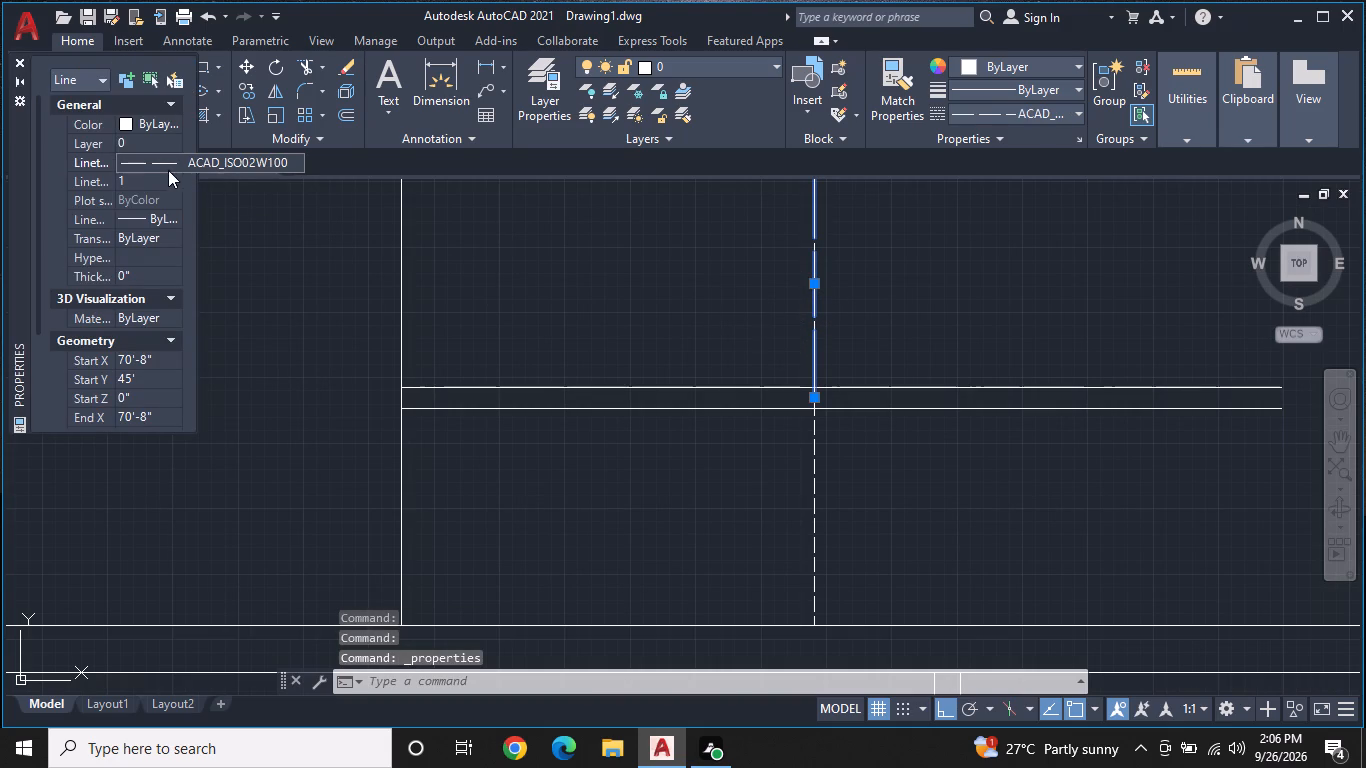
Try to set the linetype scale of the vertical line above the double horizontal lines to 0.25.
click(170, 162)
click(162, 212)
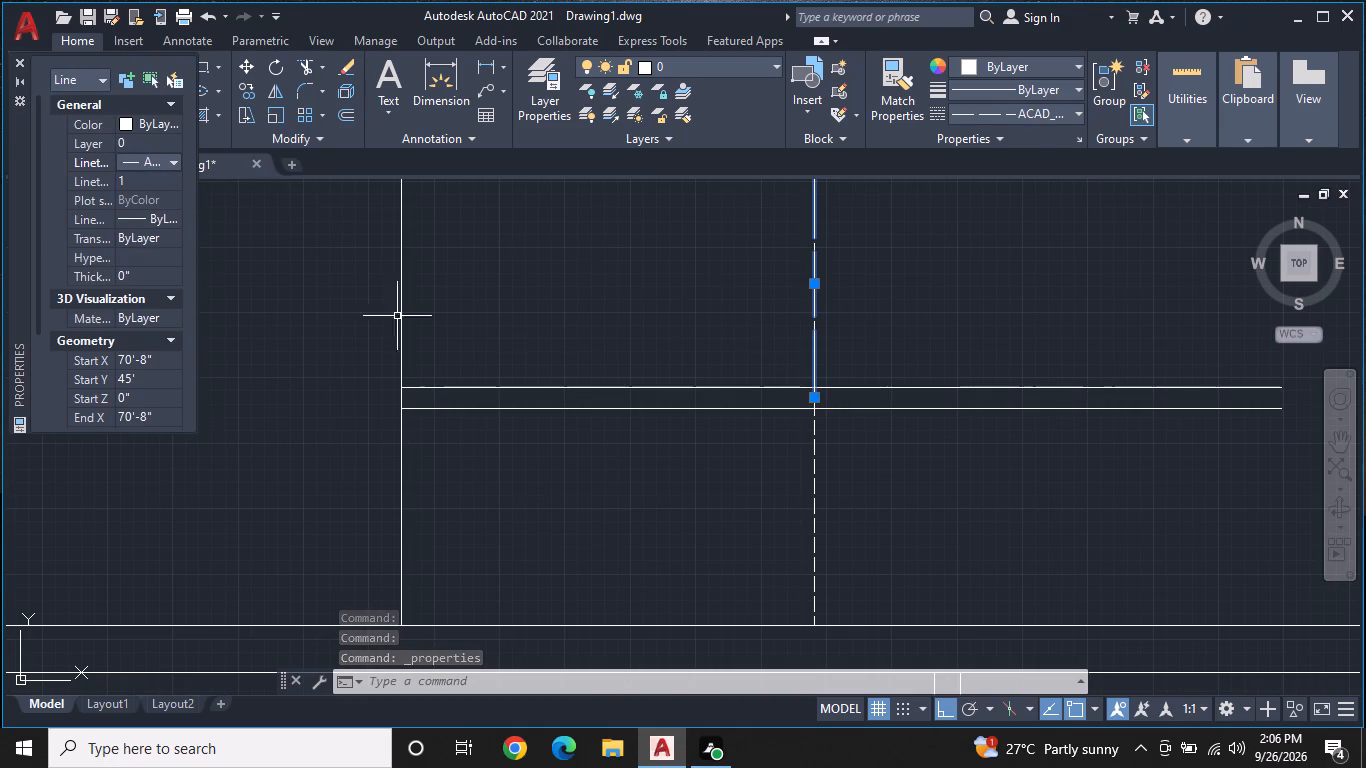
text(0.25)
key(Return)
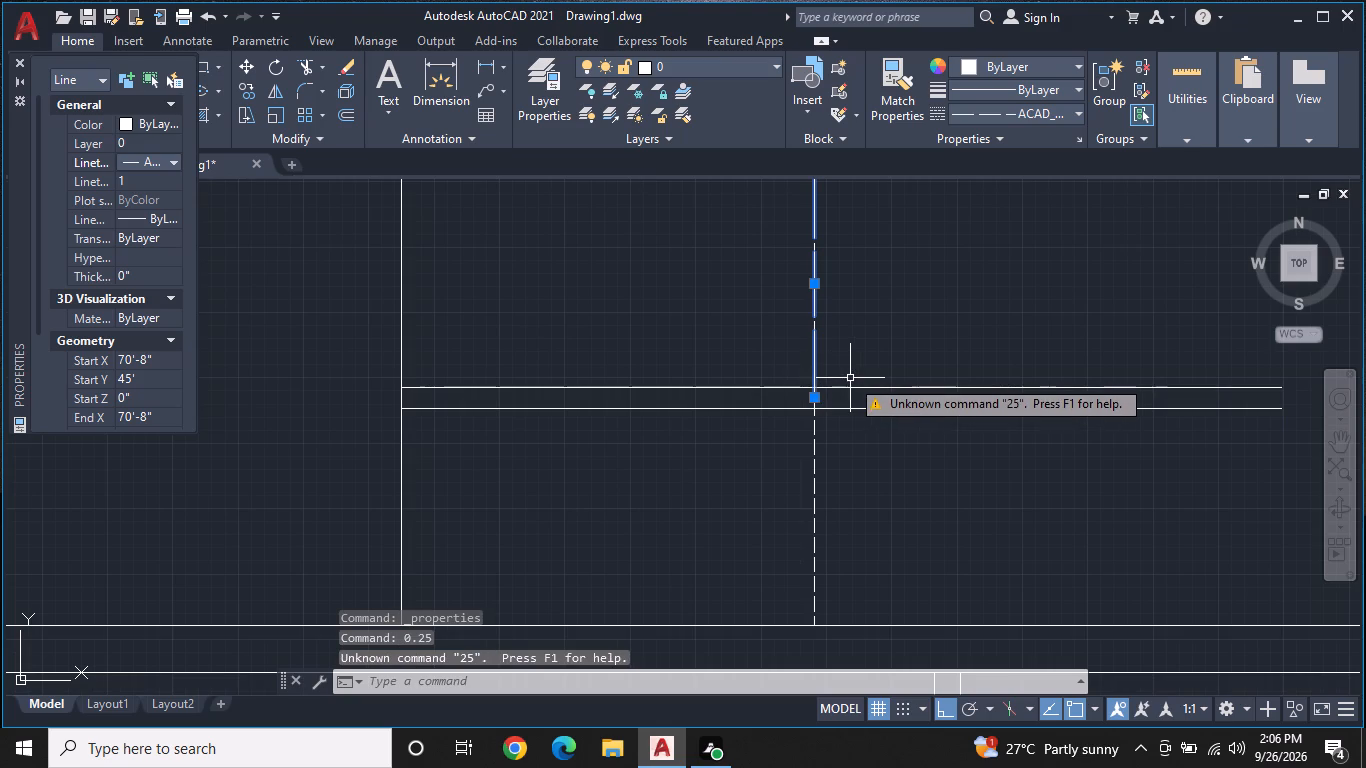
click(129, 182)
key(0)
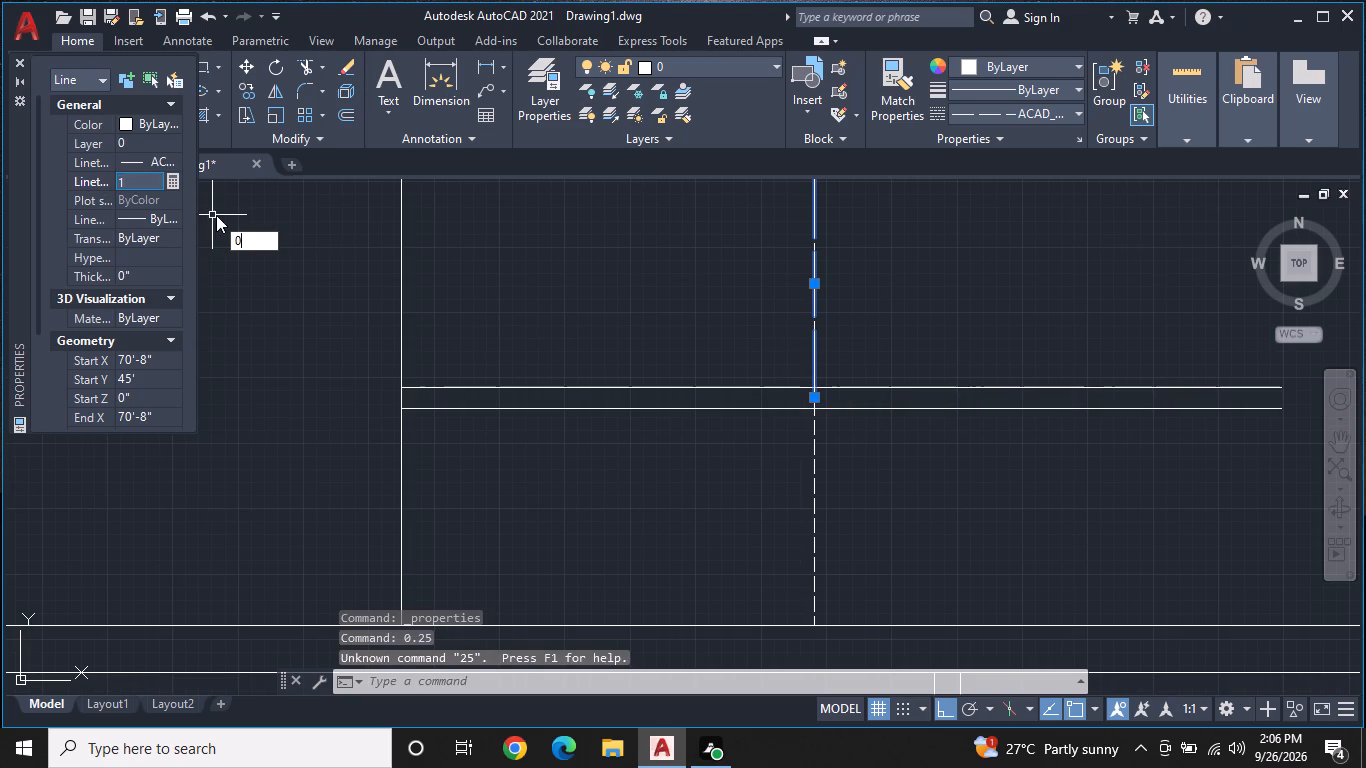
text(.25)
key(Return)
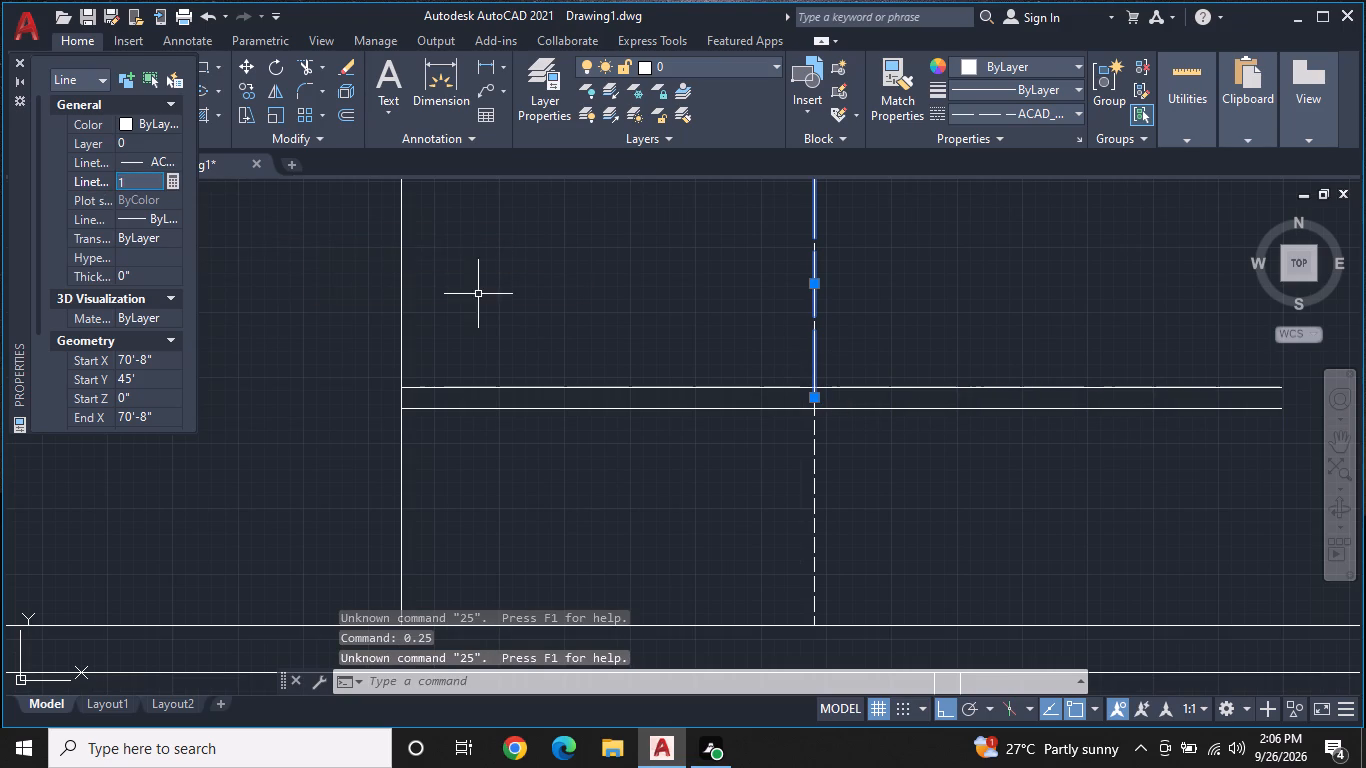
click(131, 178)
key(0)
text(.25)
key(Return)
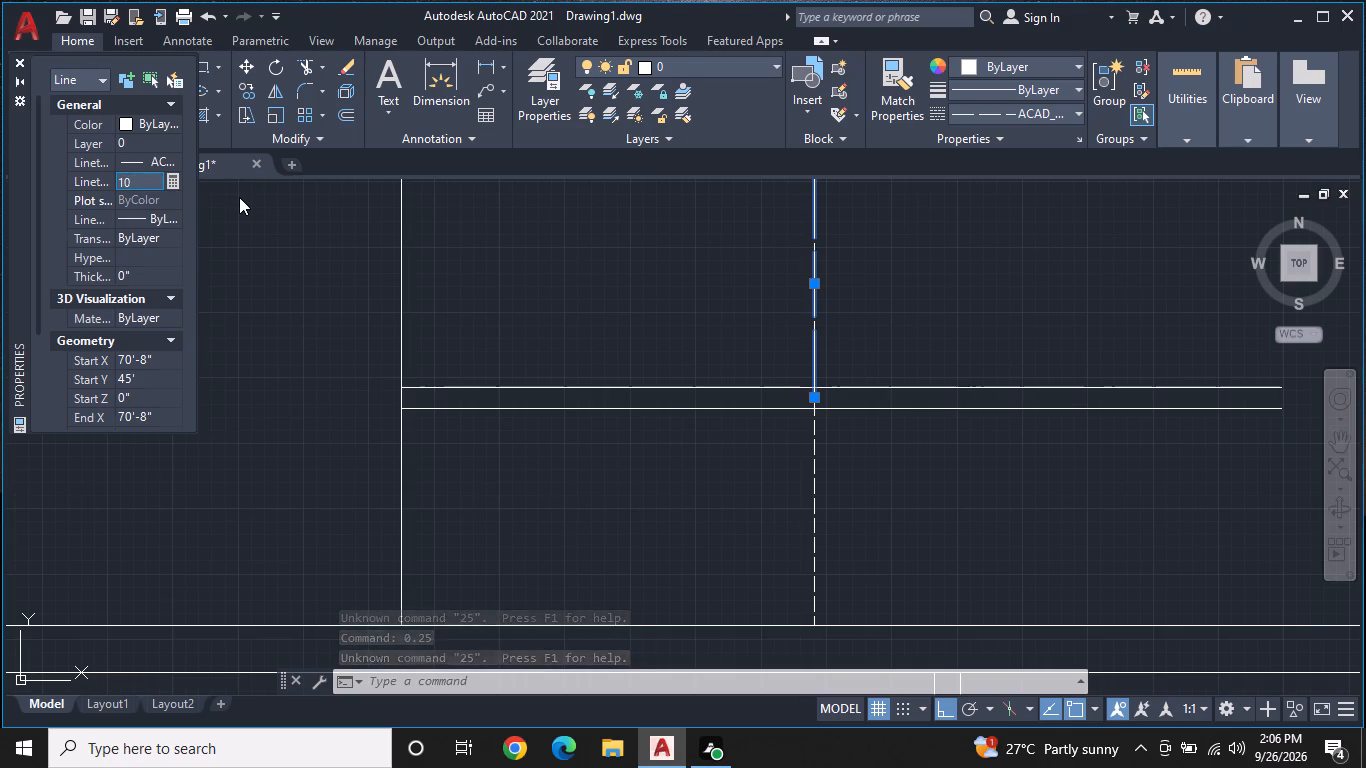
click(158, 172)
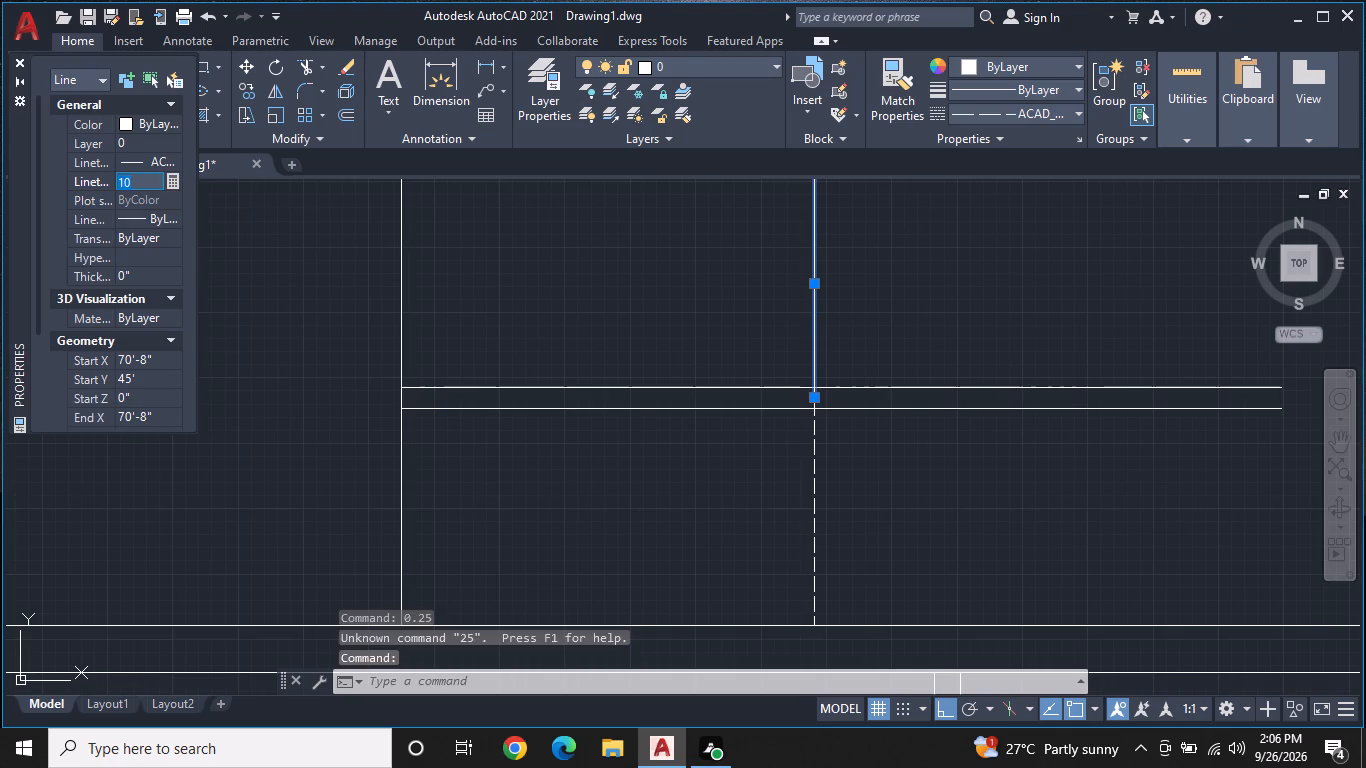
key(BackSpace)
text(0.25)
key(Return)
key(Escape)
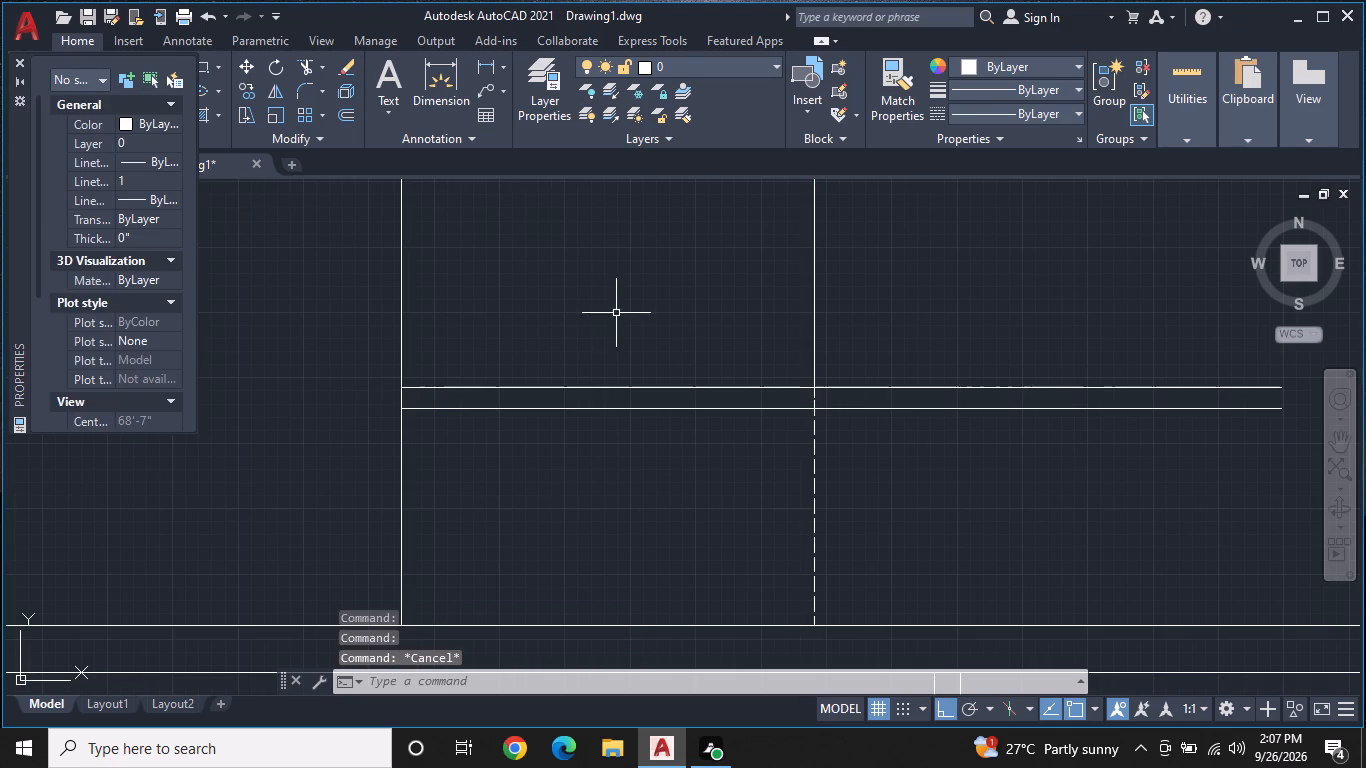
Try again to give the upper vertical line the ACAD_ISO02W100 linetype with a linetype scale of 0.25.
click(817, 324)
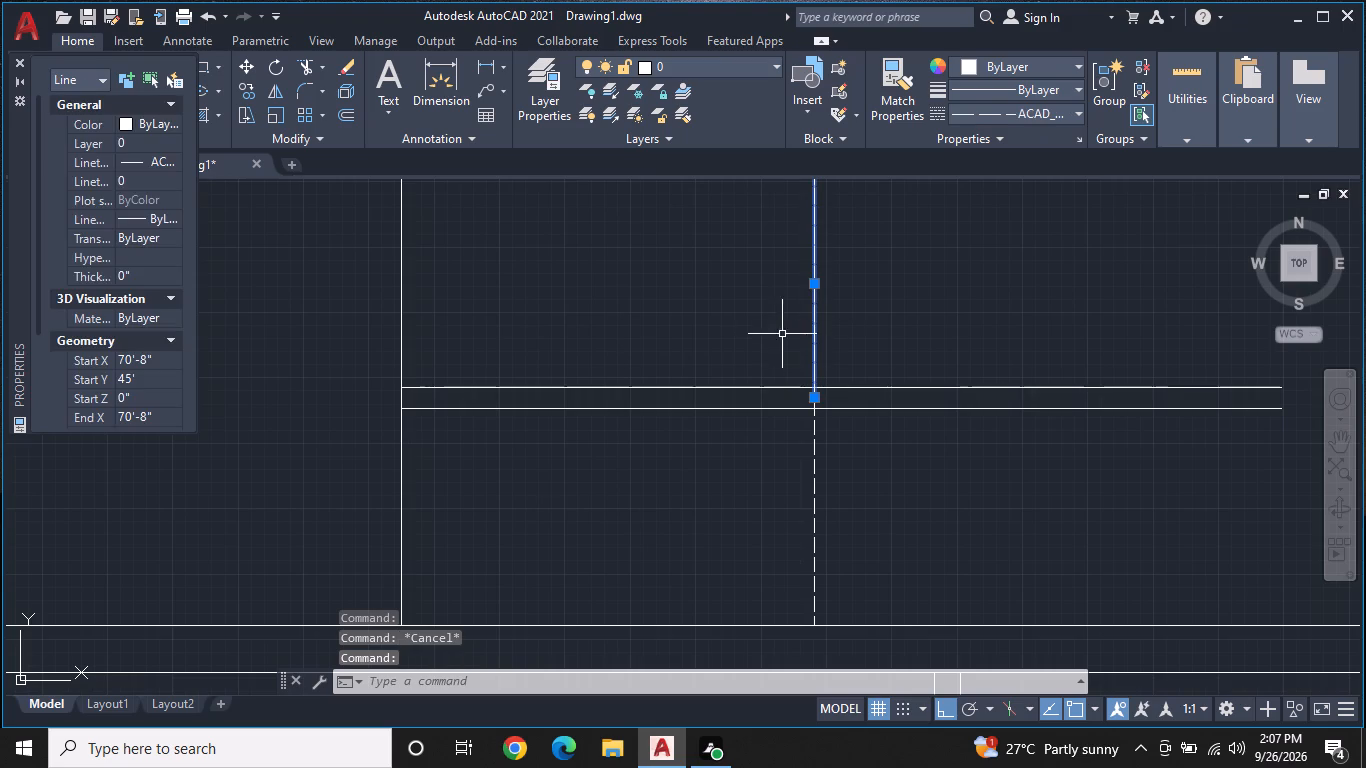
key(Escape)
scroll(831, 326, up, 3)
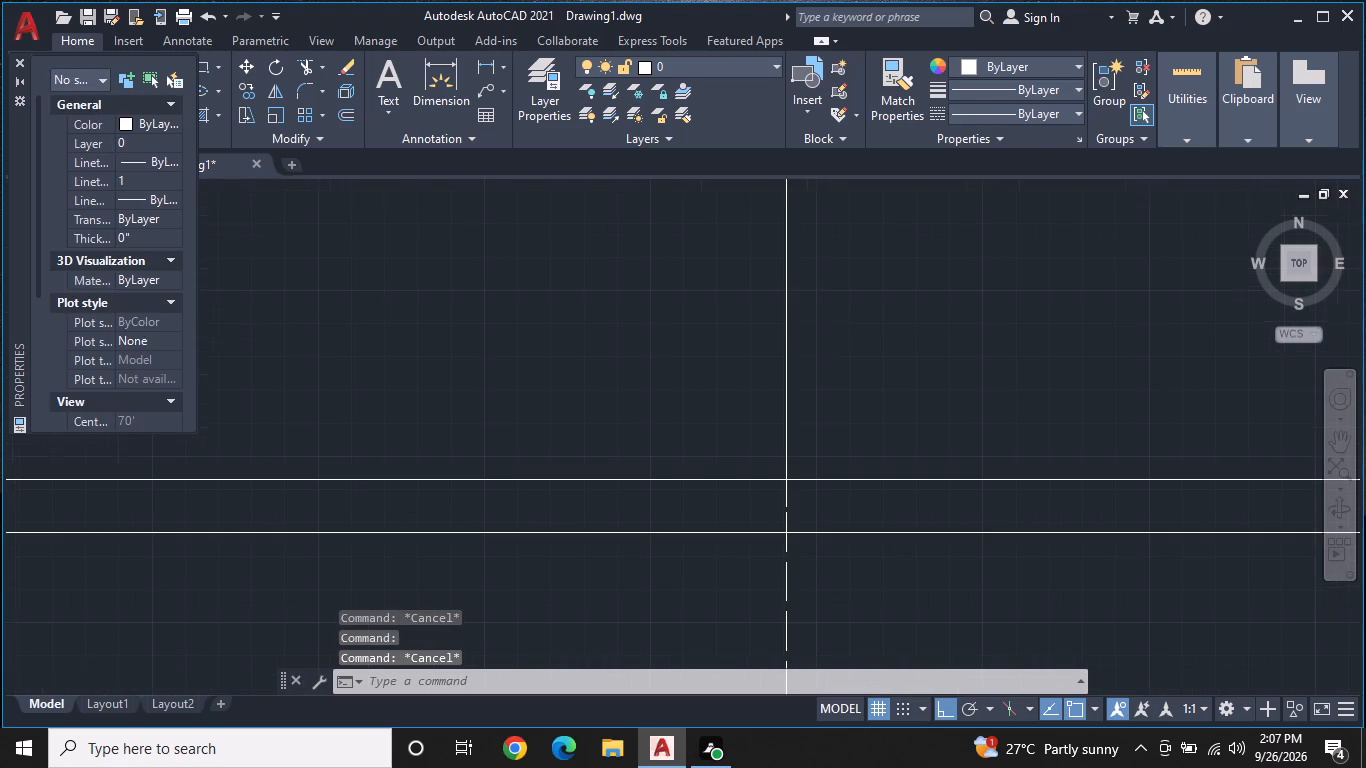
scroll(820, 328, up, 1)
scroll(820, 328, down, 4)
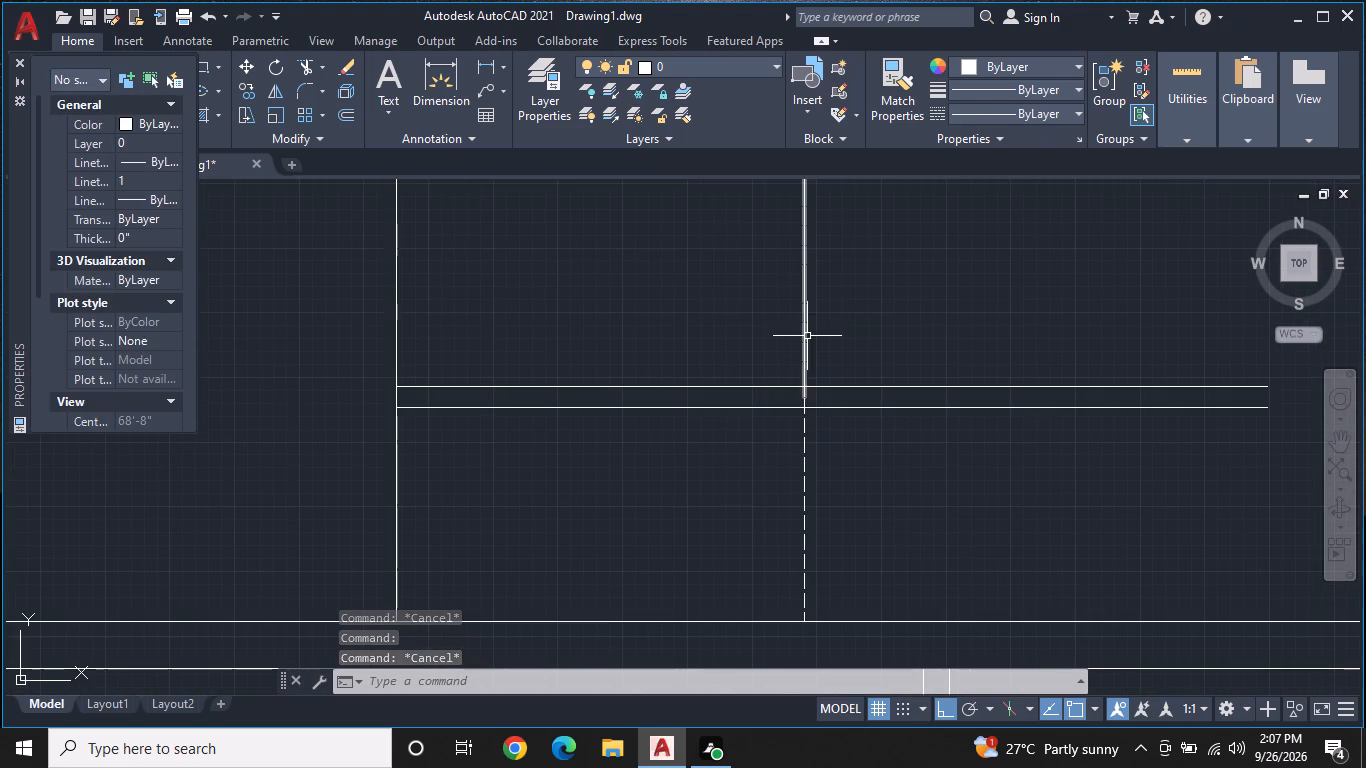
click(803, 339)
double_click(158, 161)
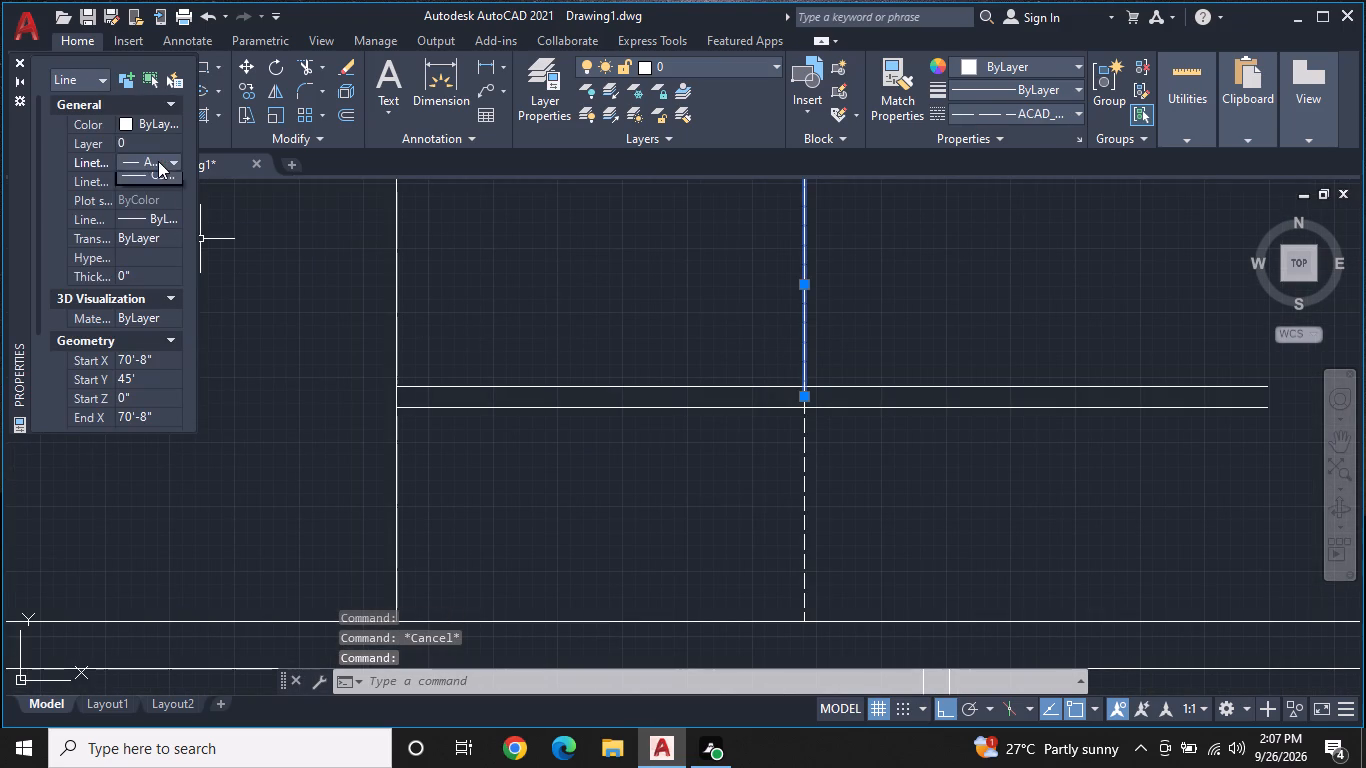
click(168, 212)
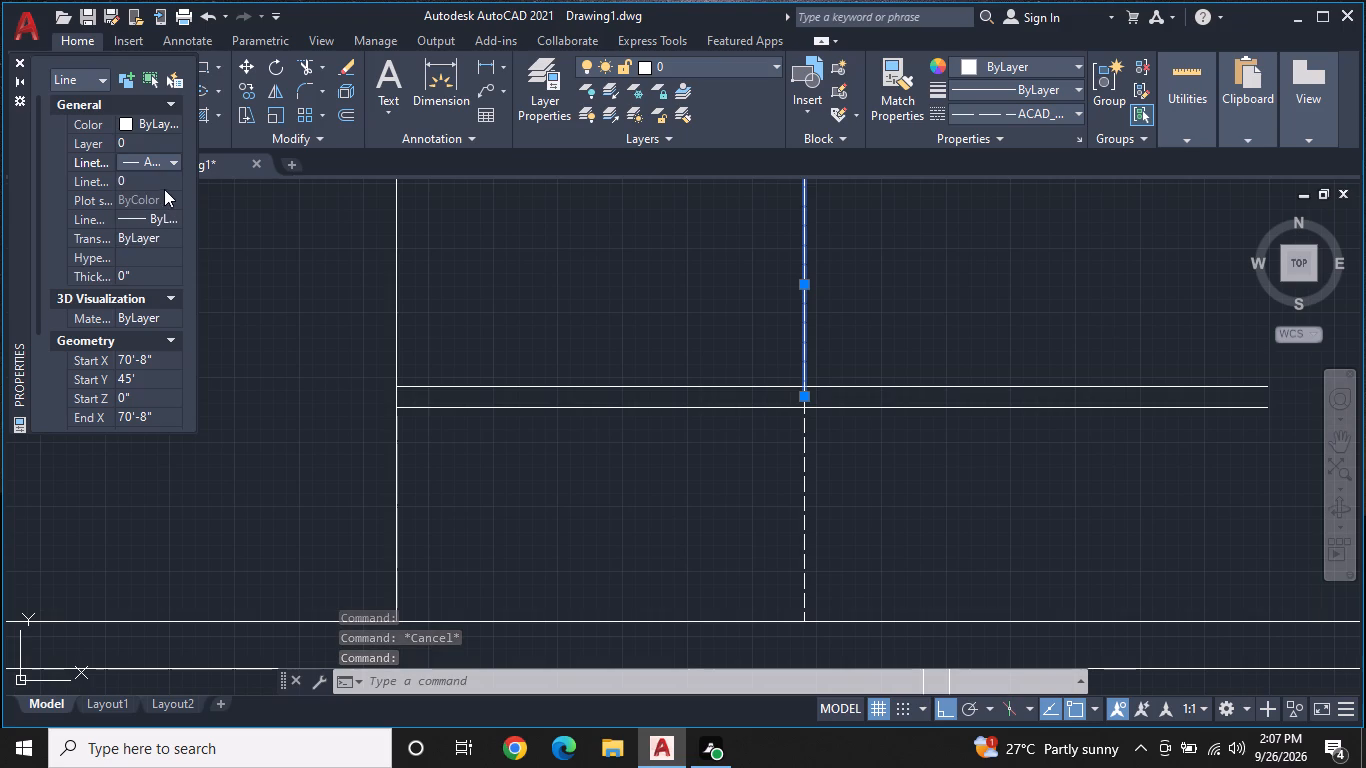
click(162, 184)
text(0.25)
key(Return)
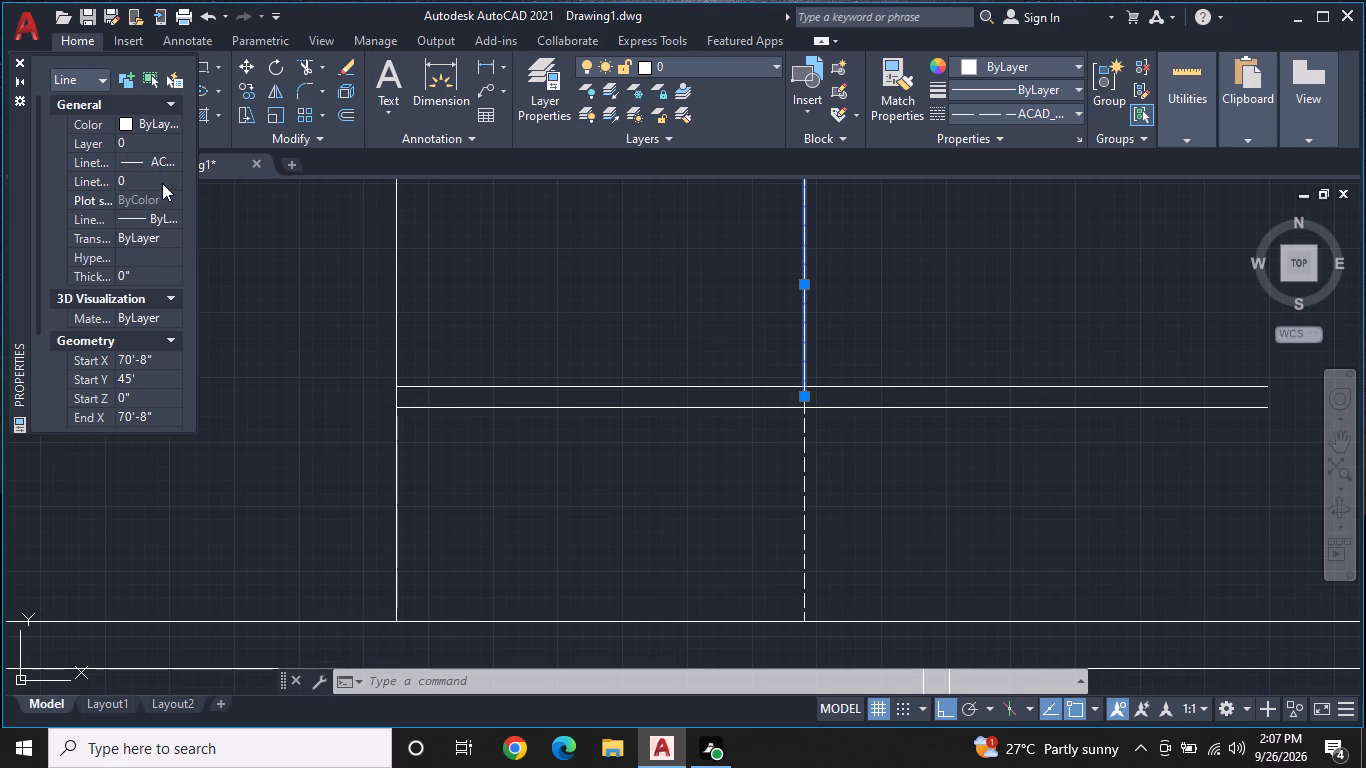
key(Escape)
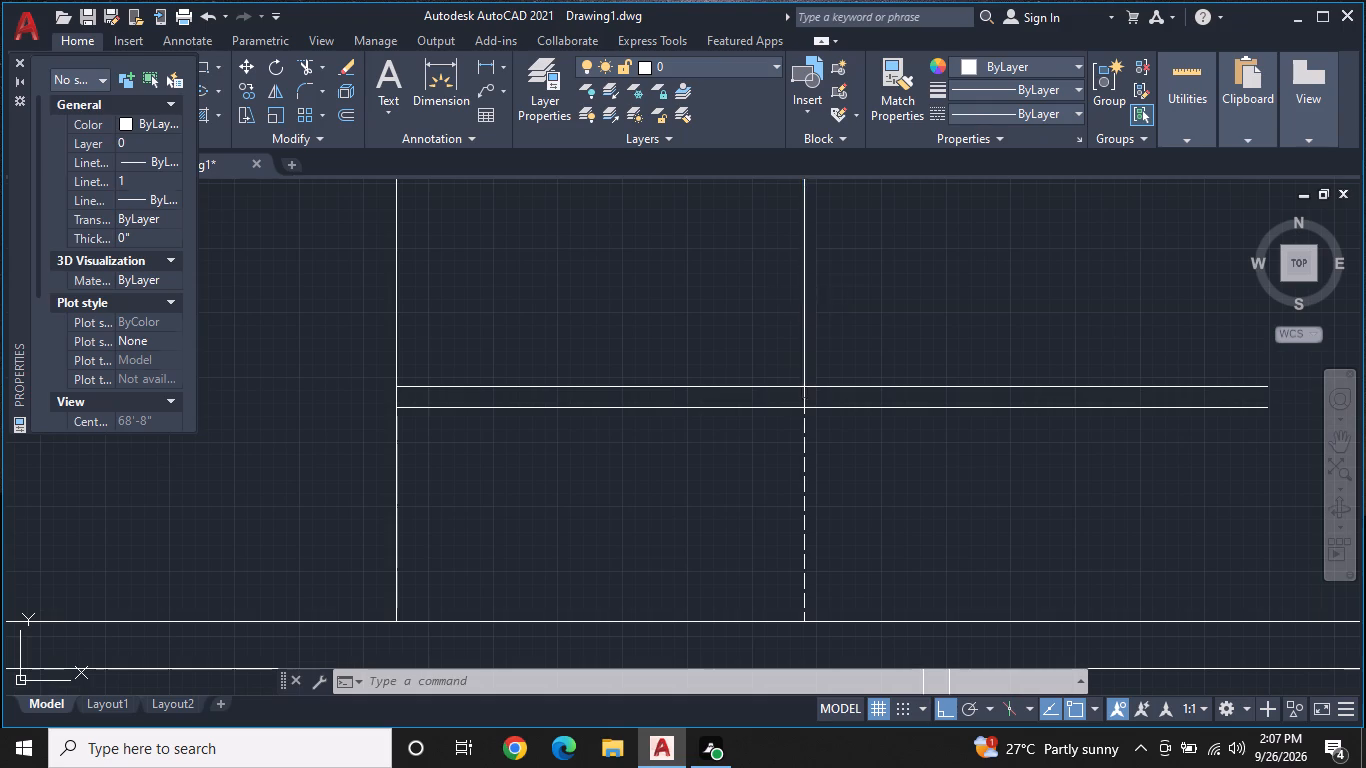
Erase the upper vertical line that overlaps the dashed line, and close the object properties.
click(804, 294)
right_click(804, 294)
click(826, 363)
key(Escape)
scroll(847, 327, down, 1)
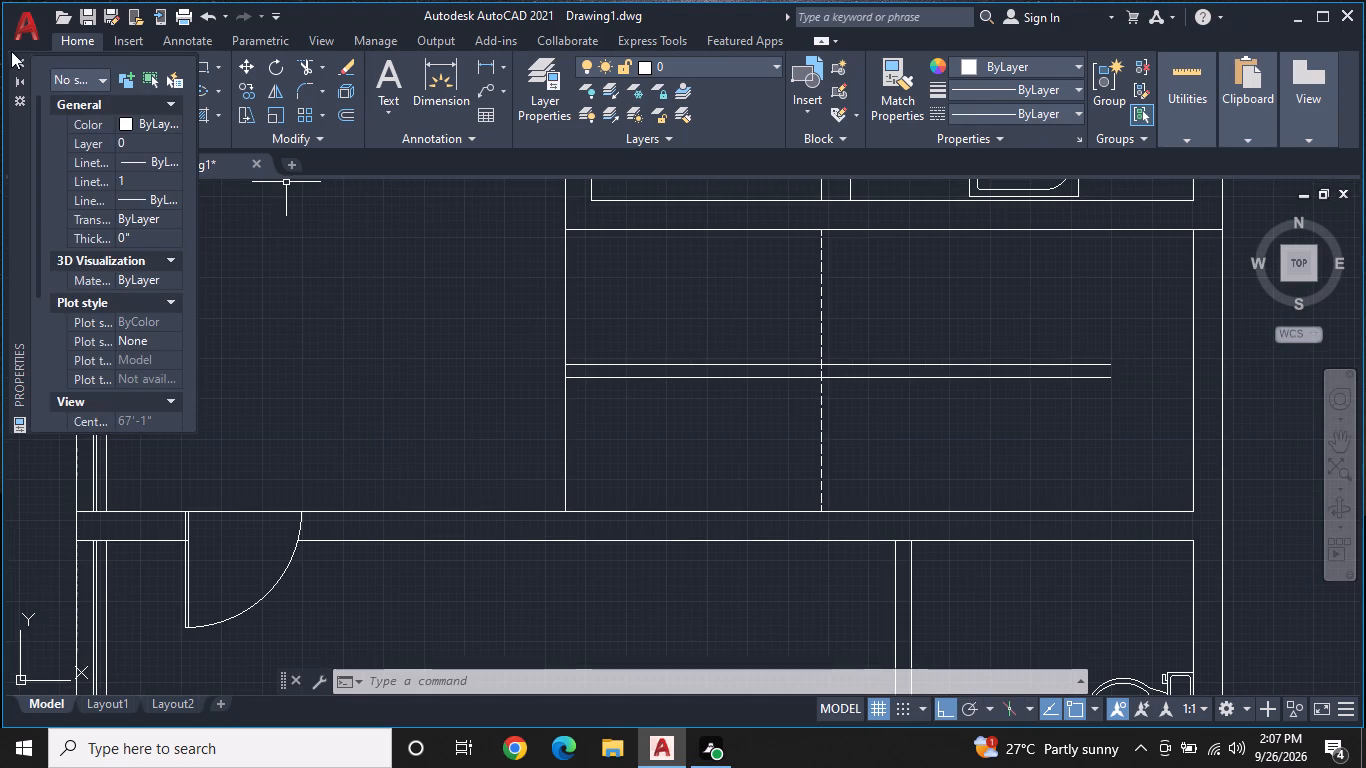
click(16, 64)
Copy the full-height dashed line from its lower endpoint about 6'-1" to the left along the lower wall, beside the room's left wall line.
middle_drag(865, 349, 839, 391)
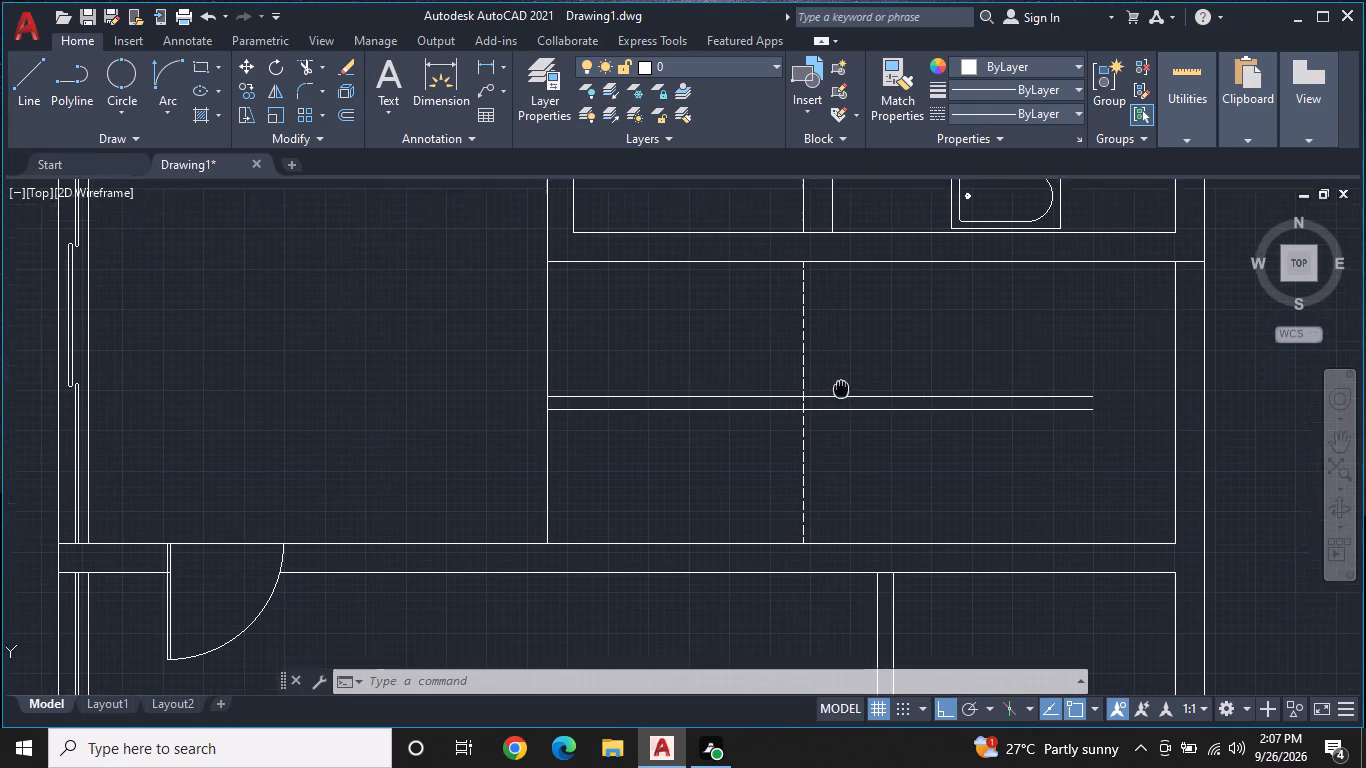
middle_drag(839, 391, 835, 359)
click(790, 445)
right_click(790, 445)
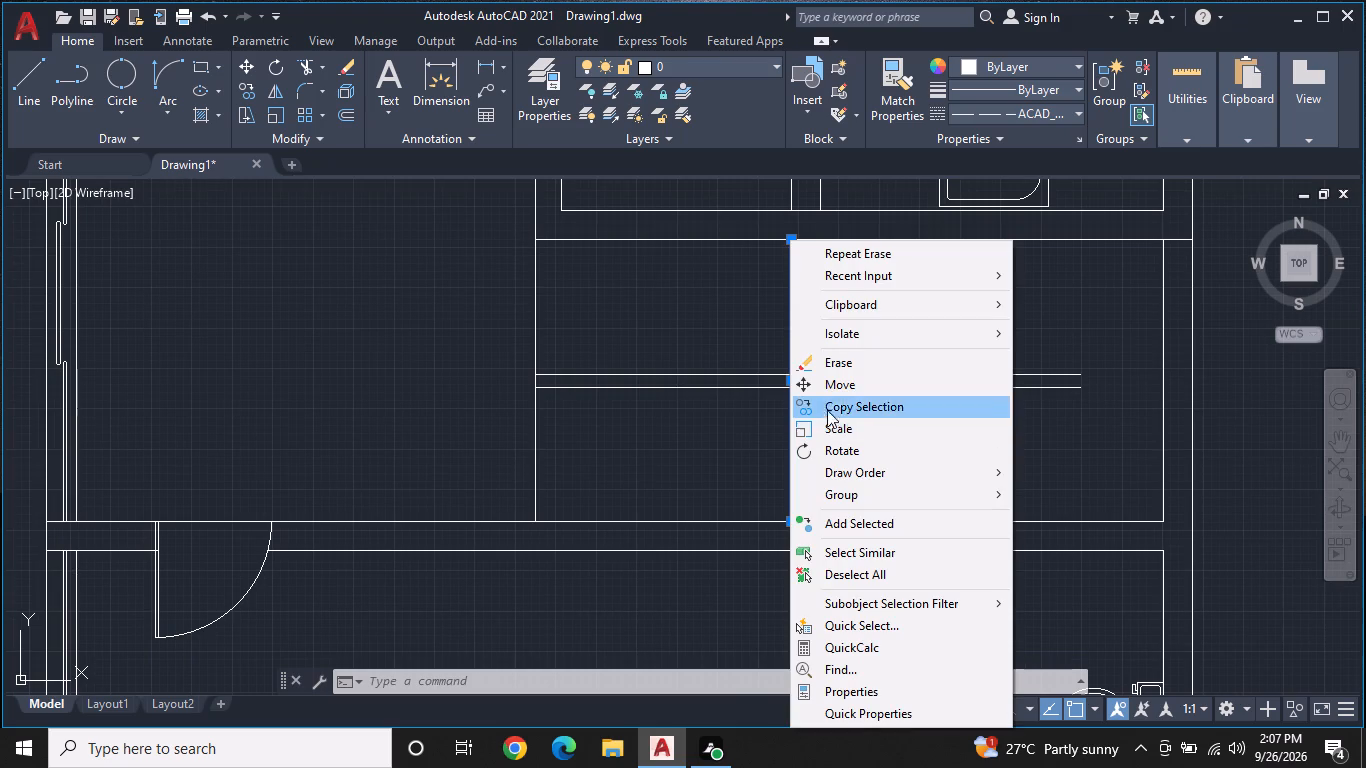
click(857, 408)
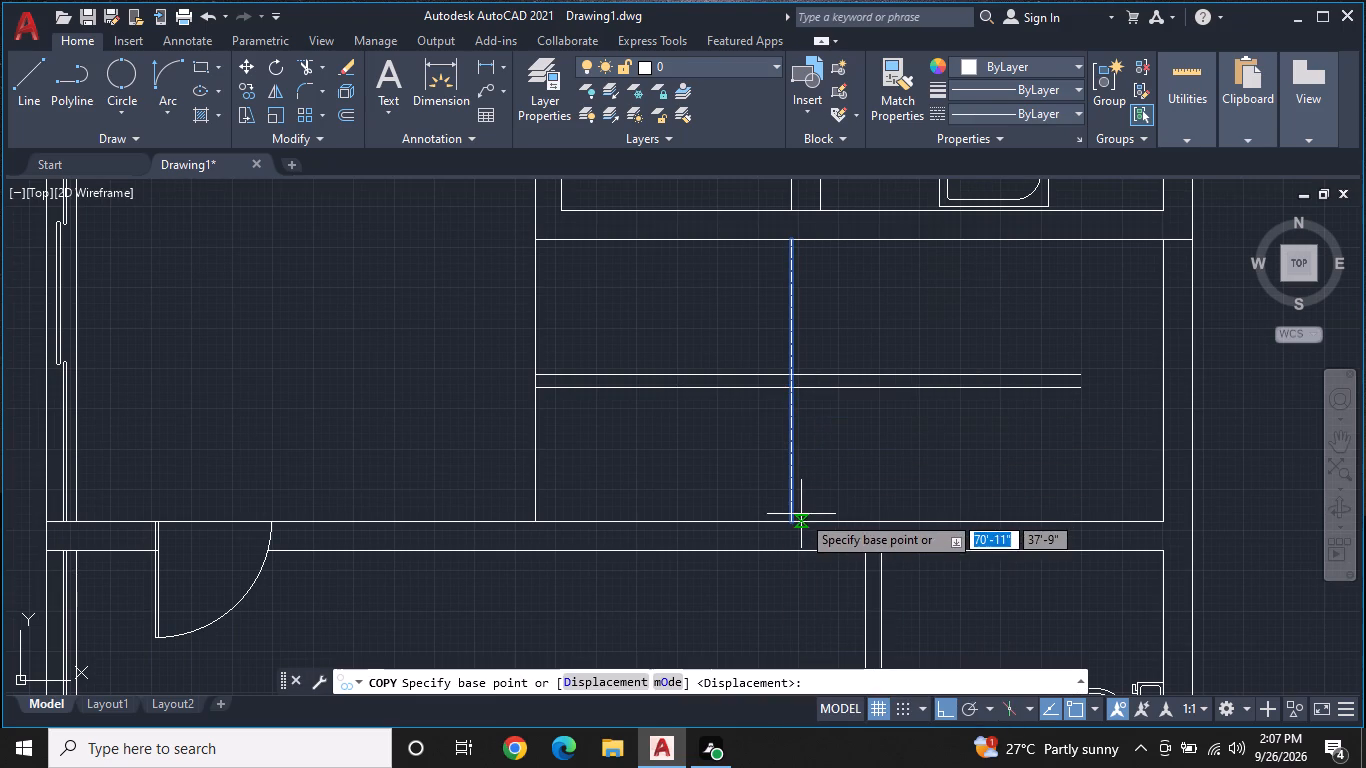
click(794, 519)
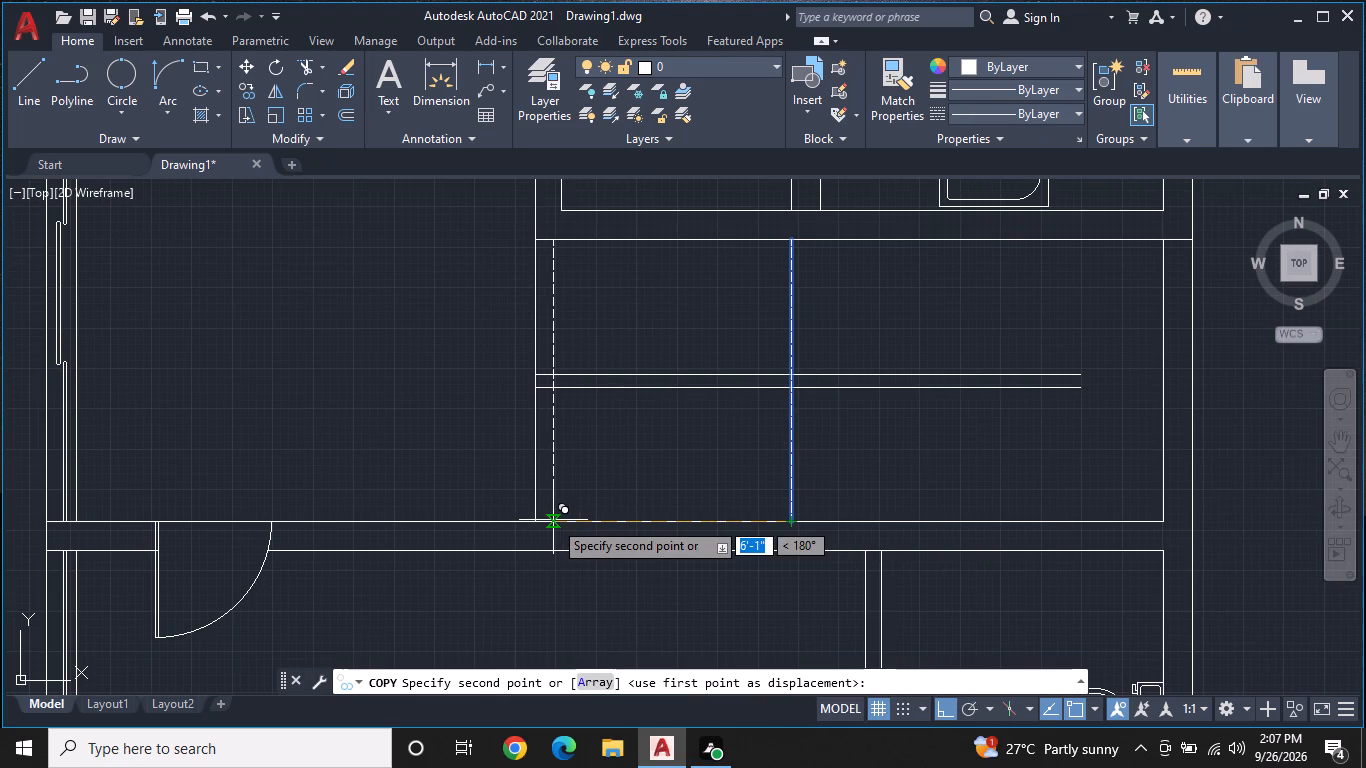
click(553, 521)
key(Escape)
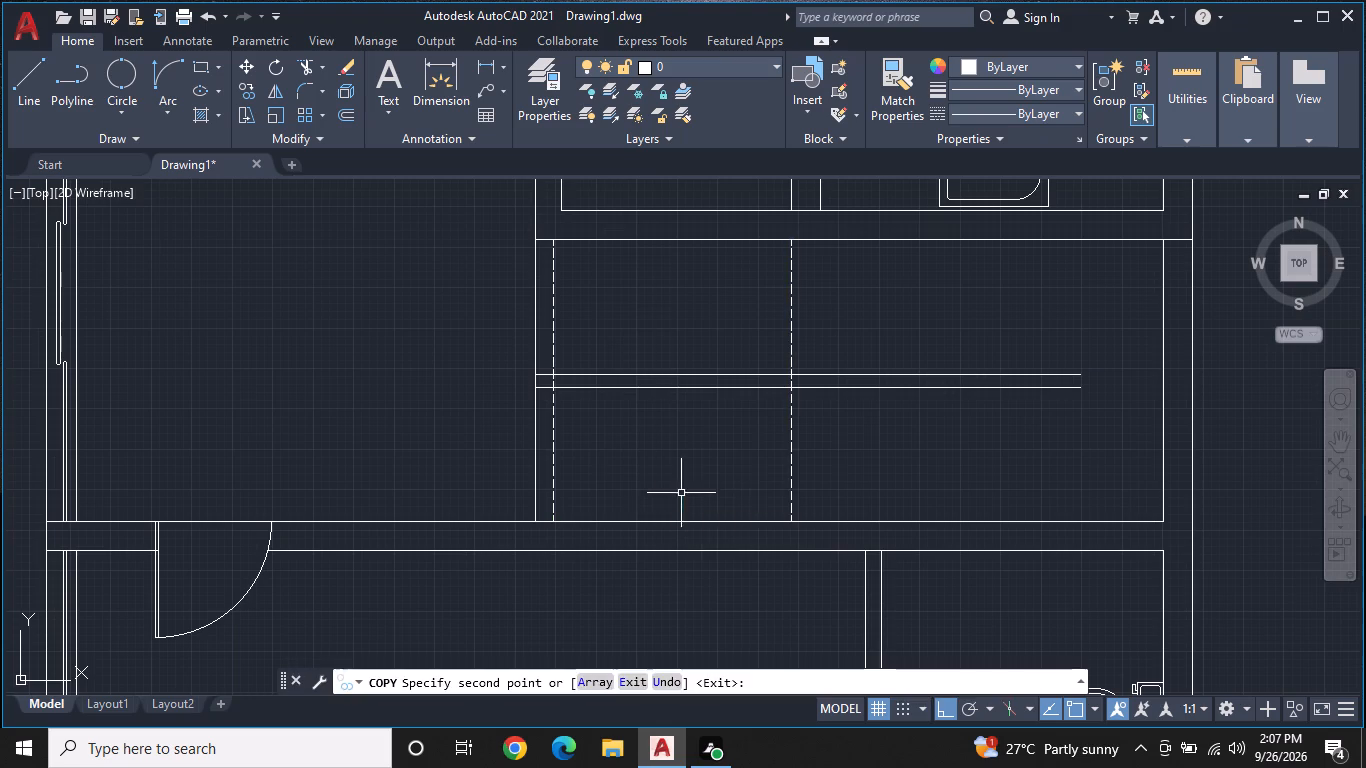
Erase the original dashed line in the middle of the room.
click(792, 461)
right_click(792, 461)
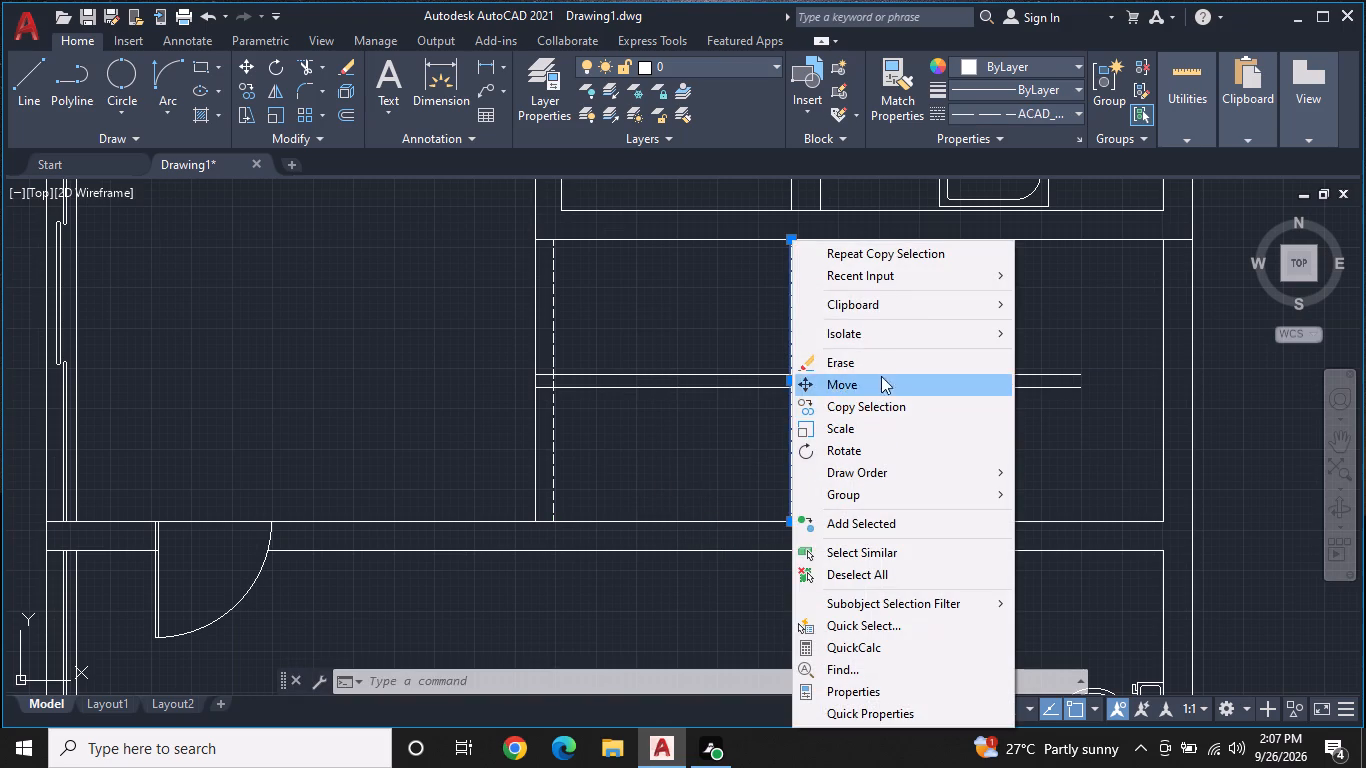
click(883, 364)
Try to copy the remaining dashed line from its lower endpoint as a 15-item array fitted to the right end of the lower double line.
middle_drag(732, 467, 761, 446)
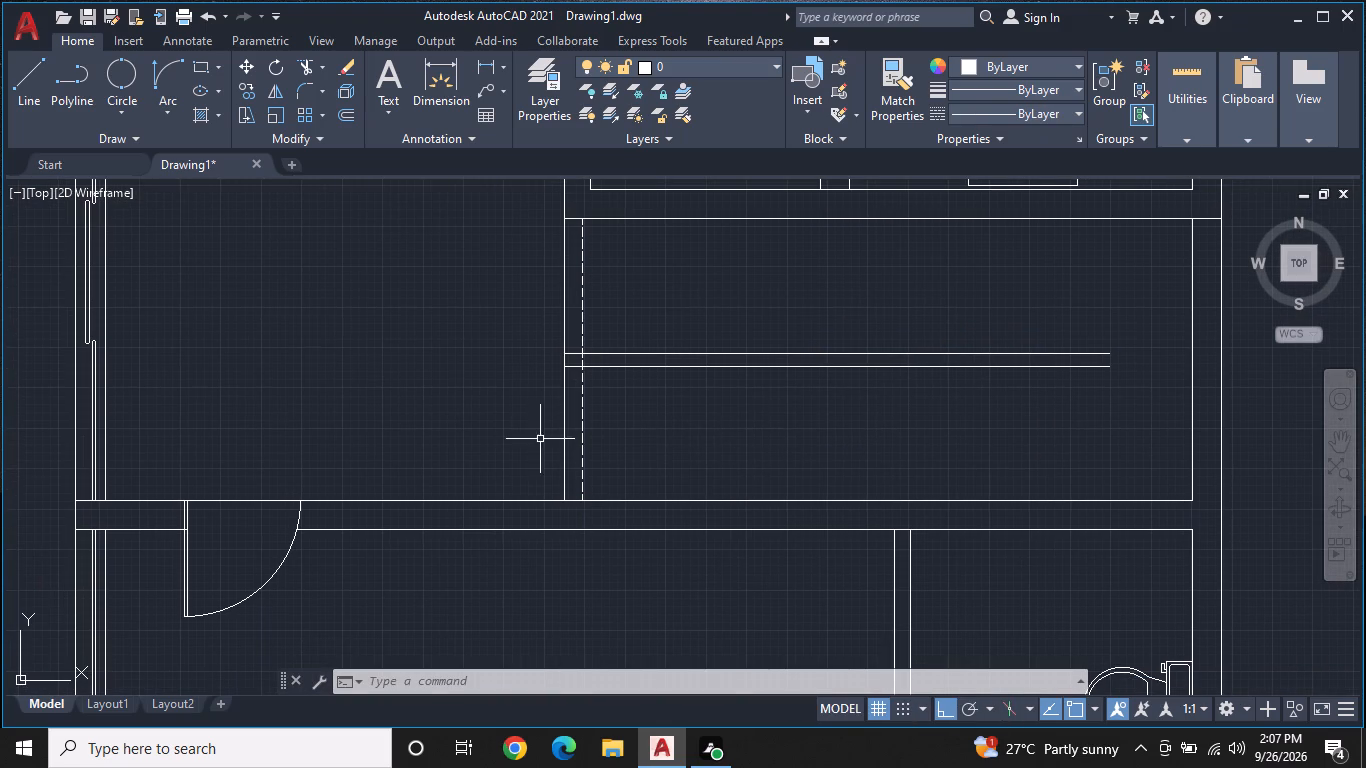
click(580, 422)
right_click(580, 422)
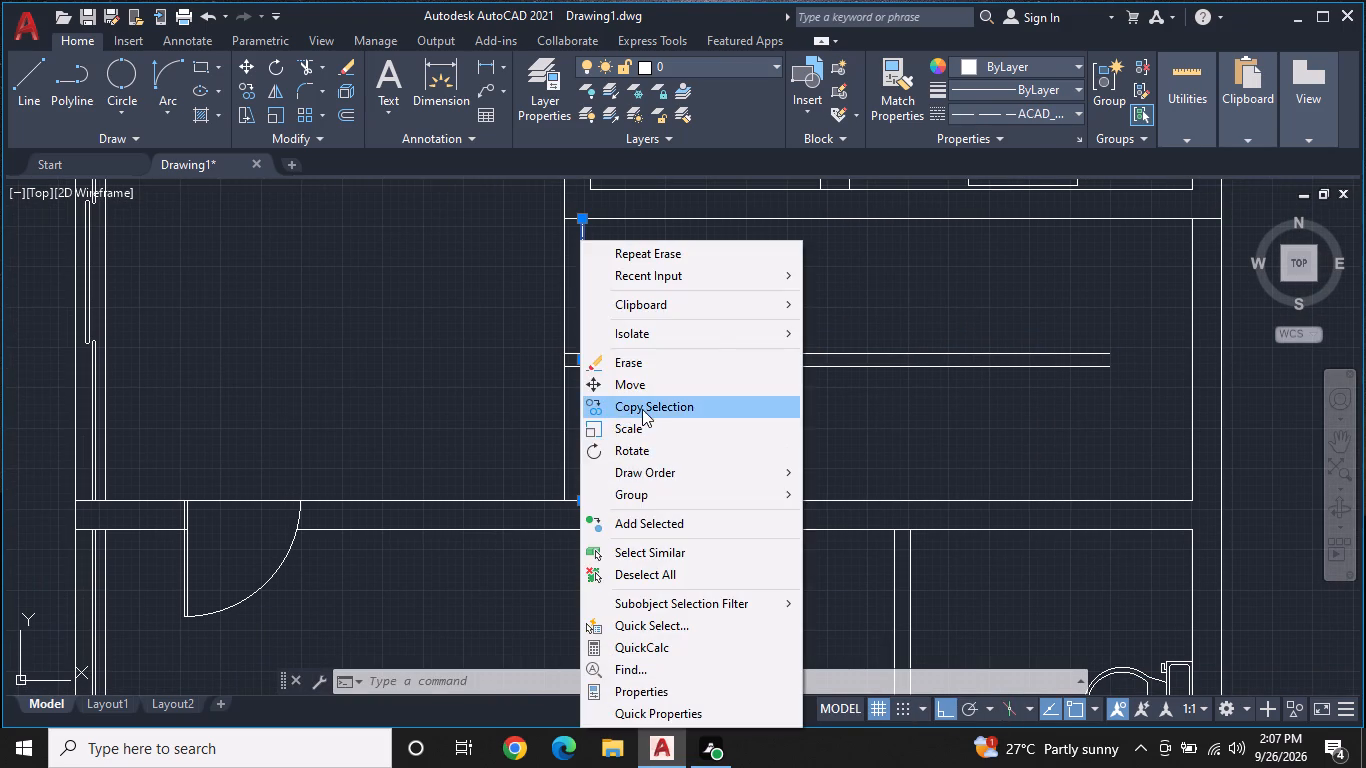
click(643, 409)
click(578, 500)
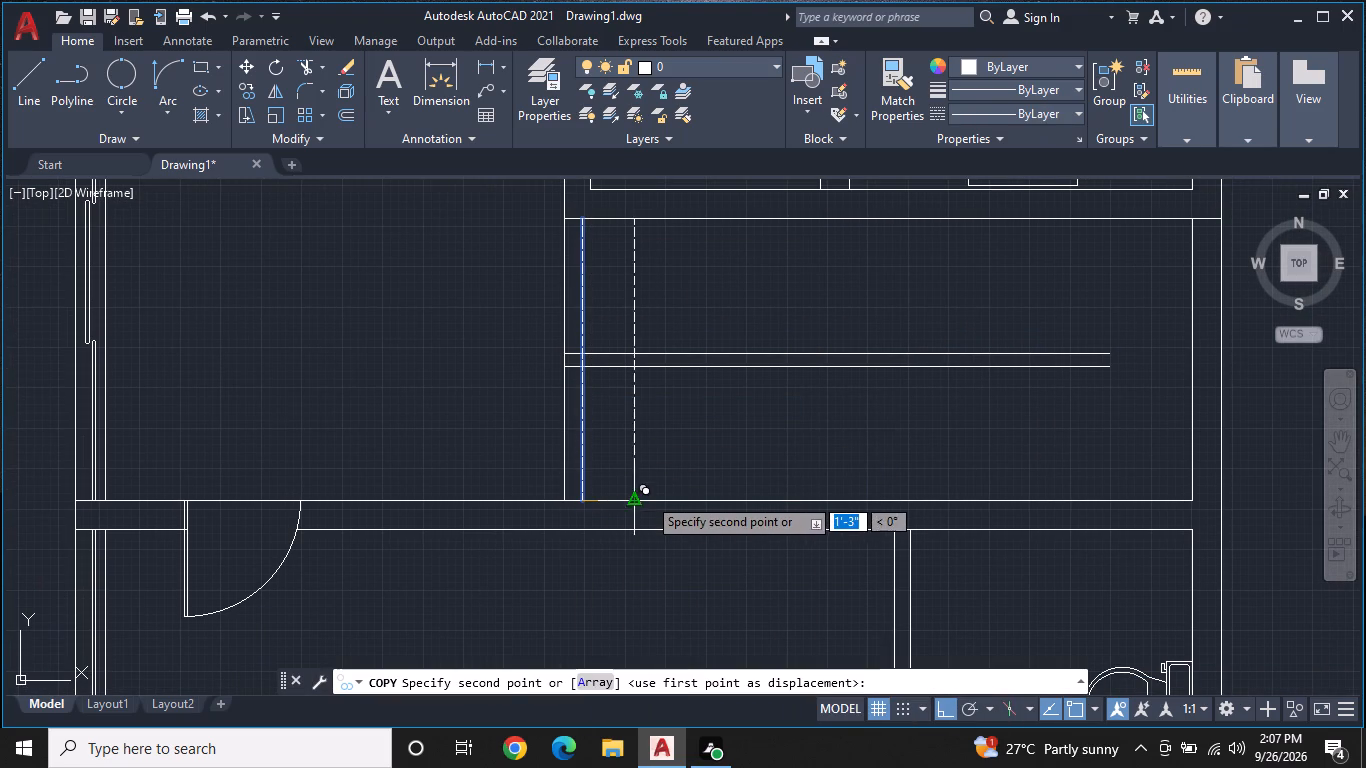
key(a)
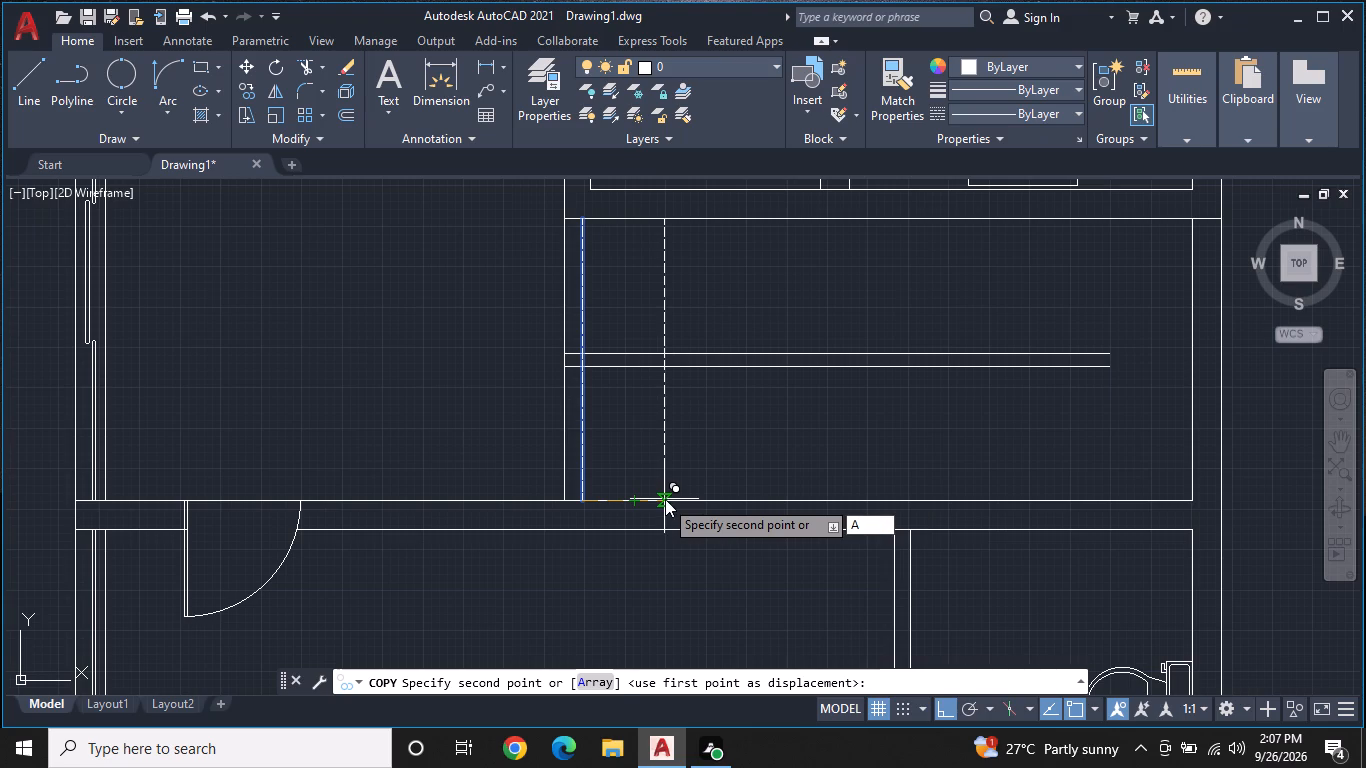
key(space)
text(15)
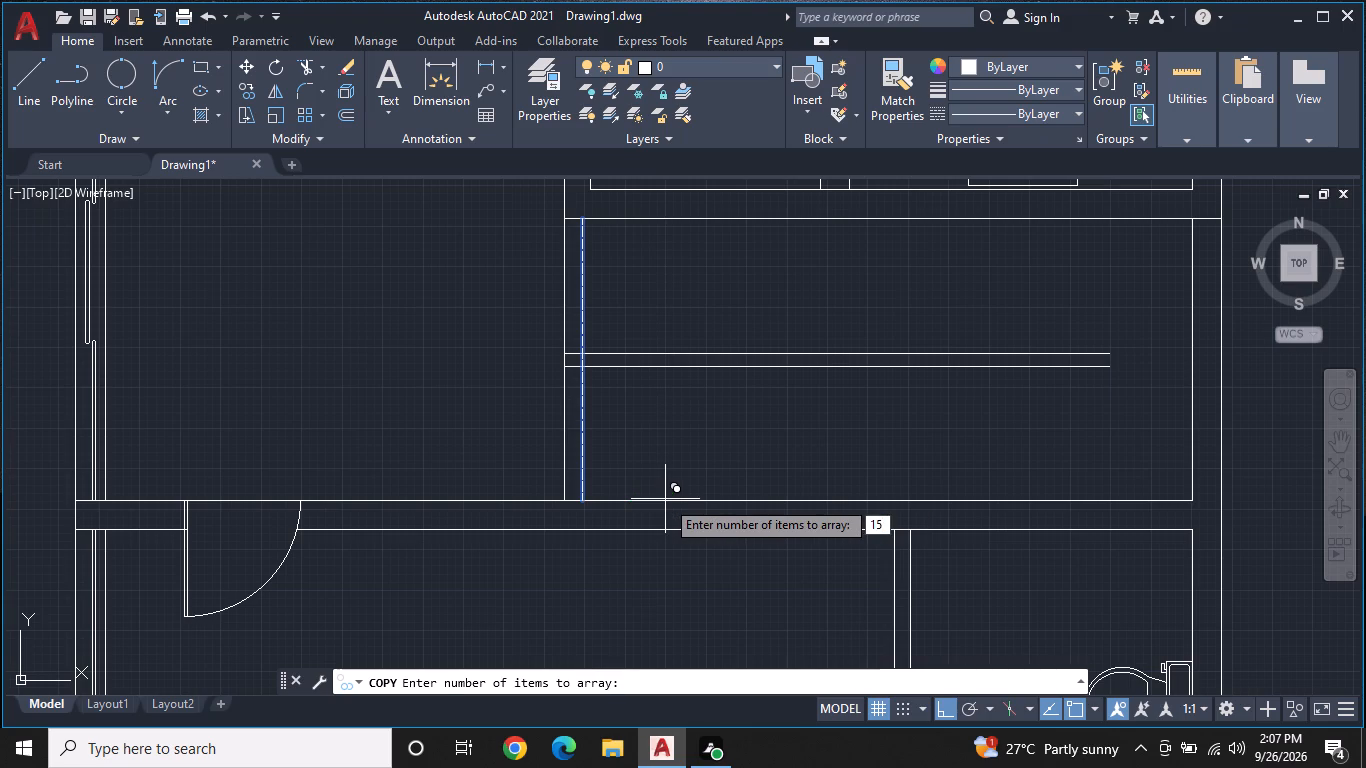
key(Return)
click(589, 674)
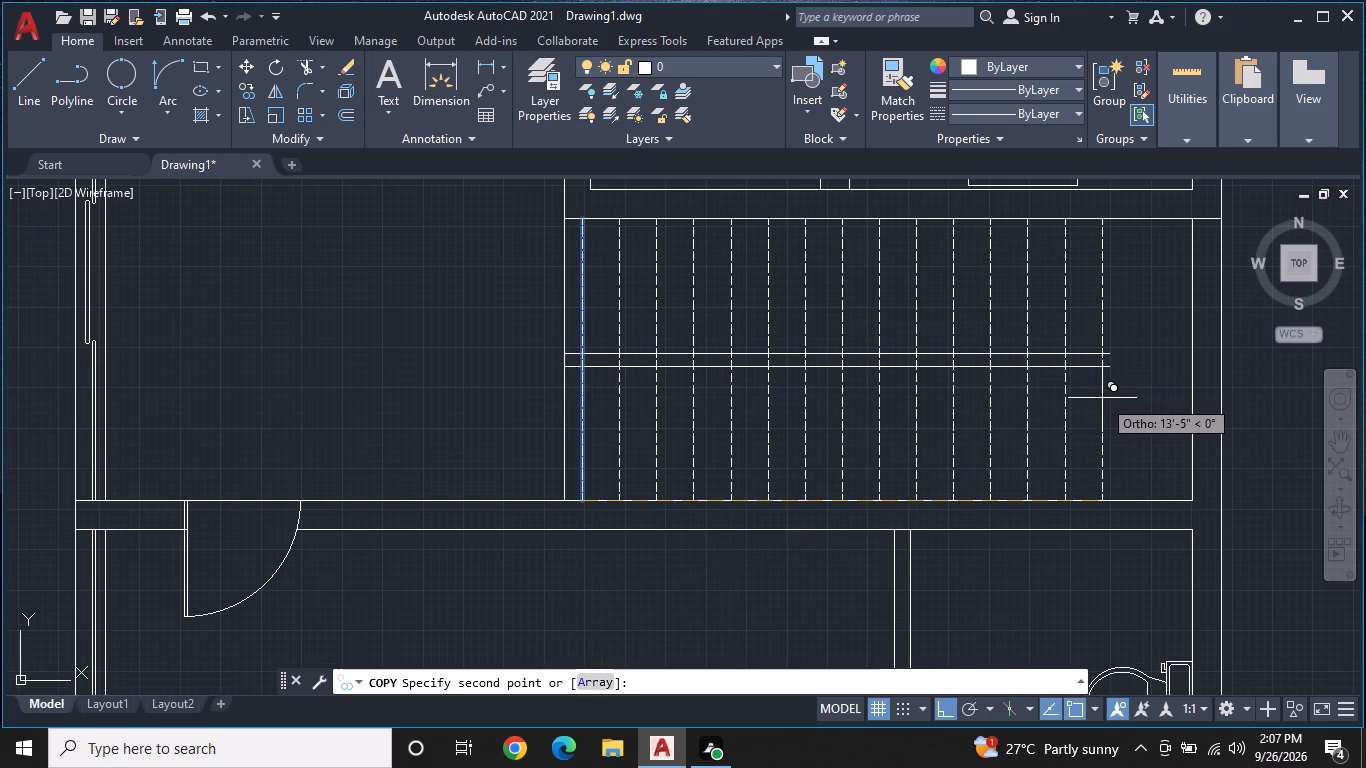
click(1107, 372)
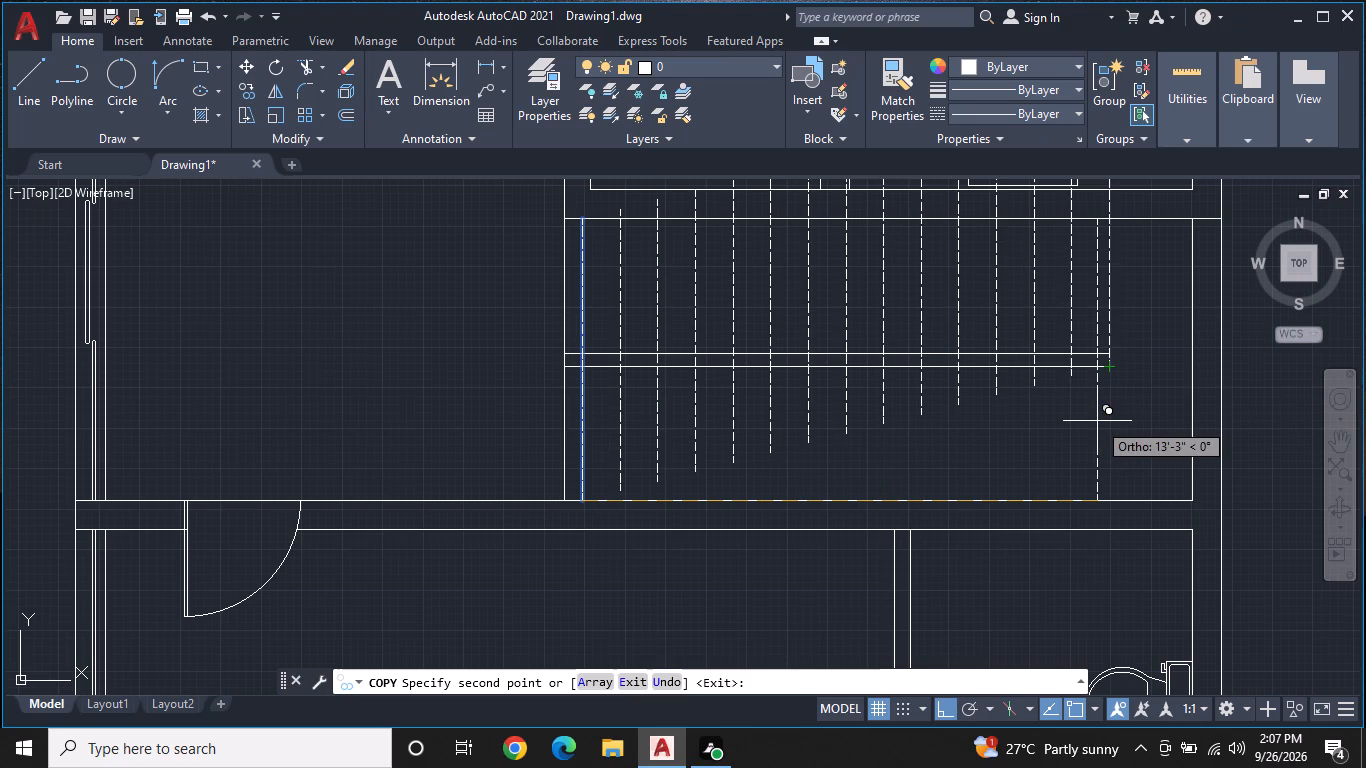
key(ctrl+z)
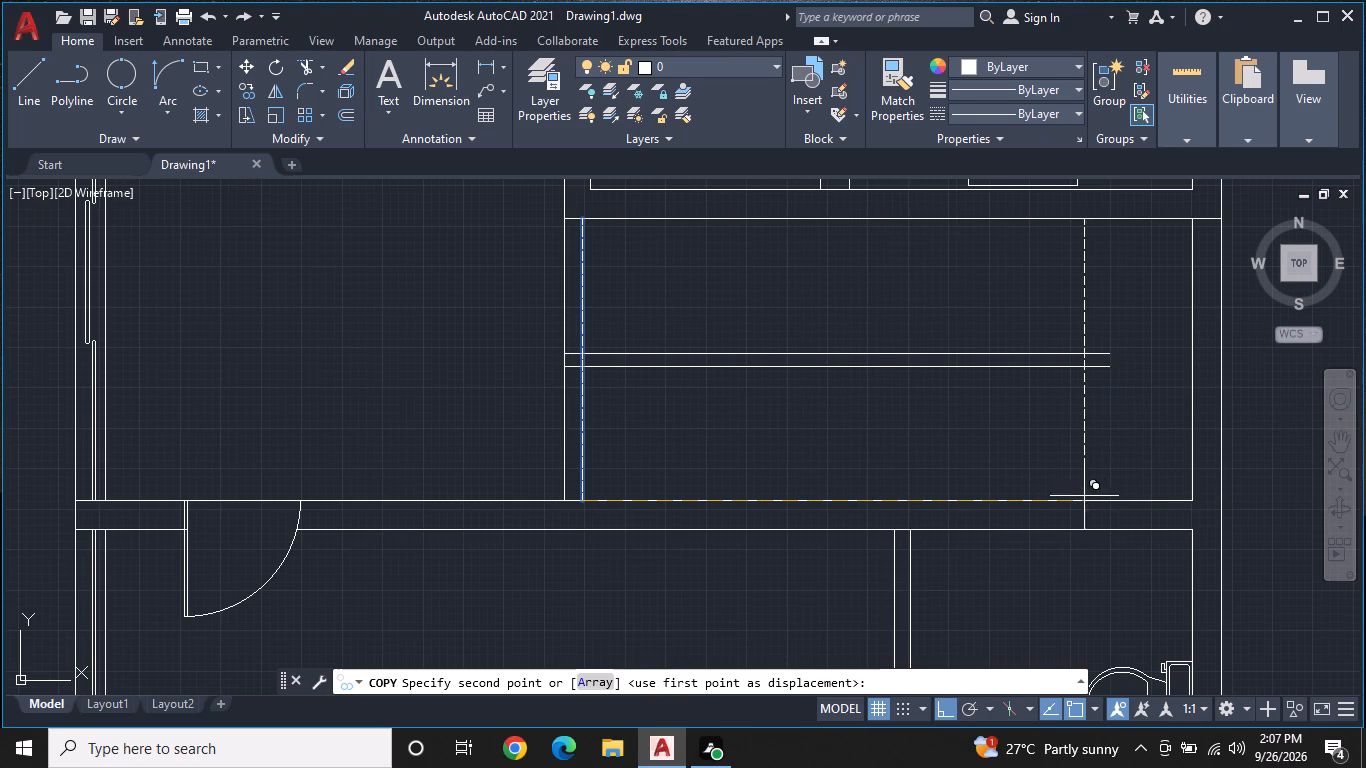
Copy the dashed line as a 15-item array fitted horizontally over about 13'-8", in line with the right end of the double horizontal lines.
text(A)
key(space)
key(1)
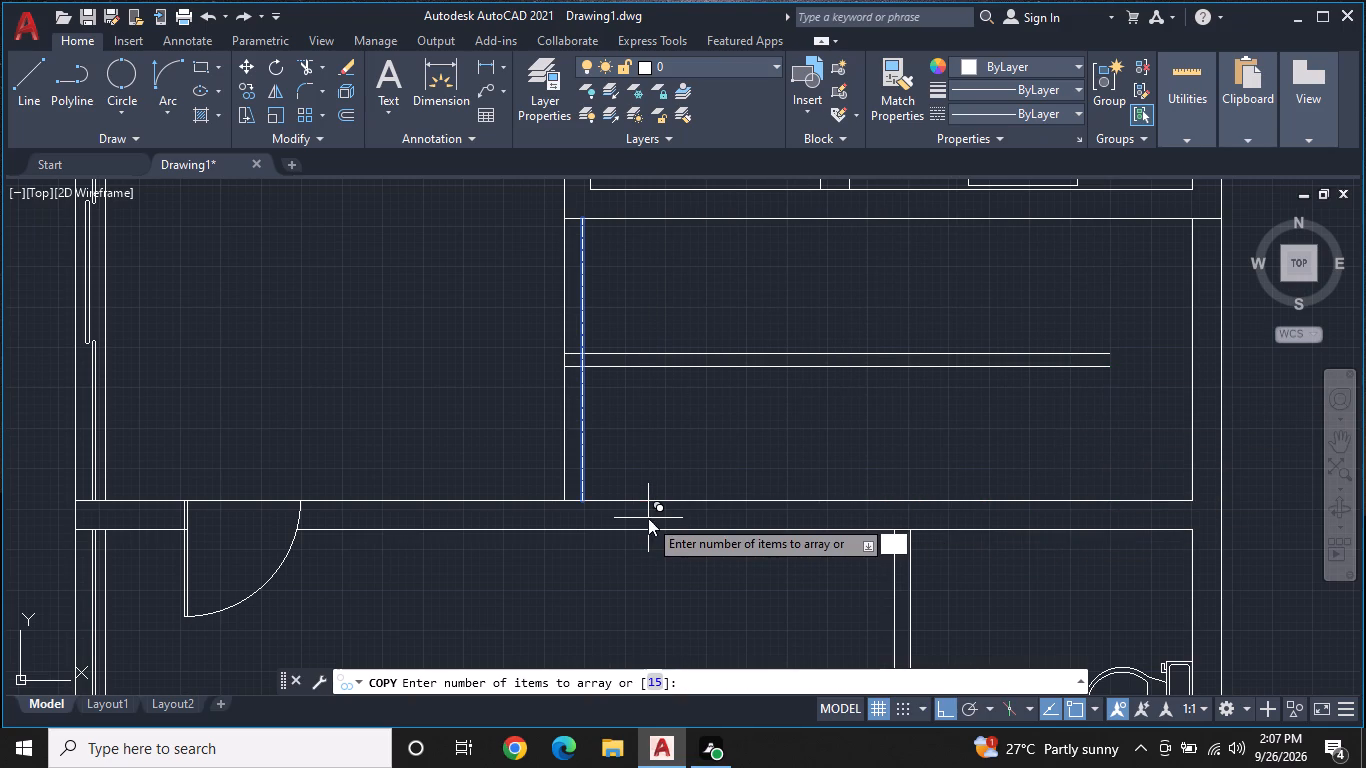
key(5)
key(space)
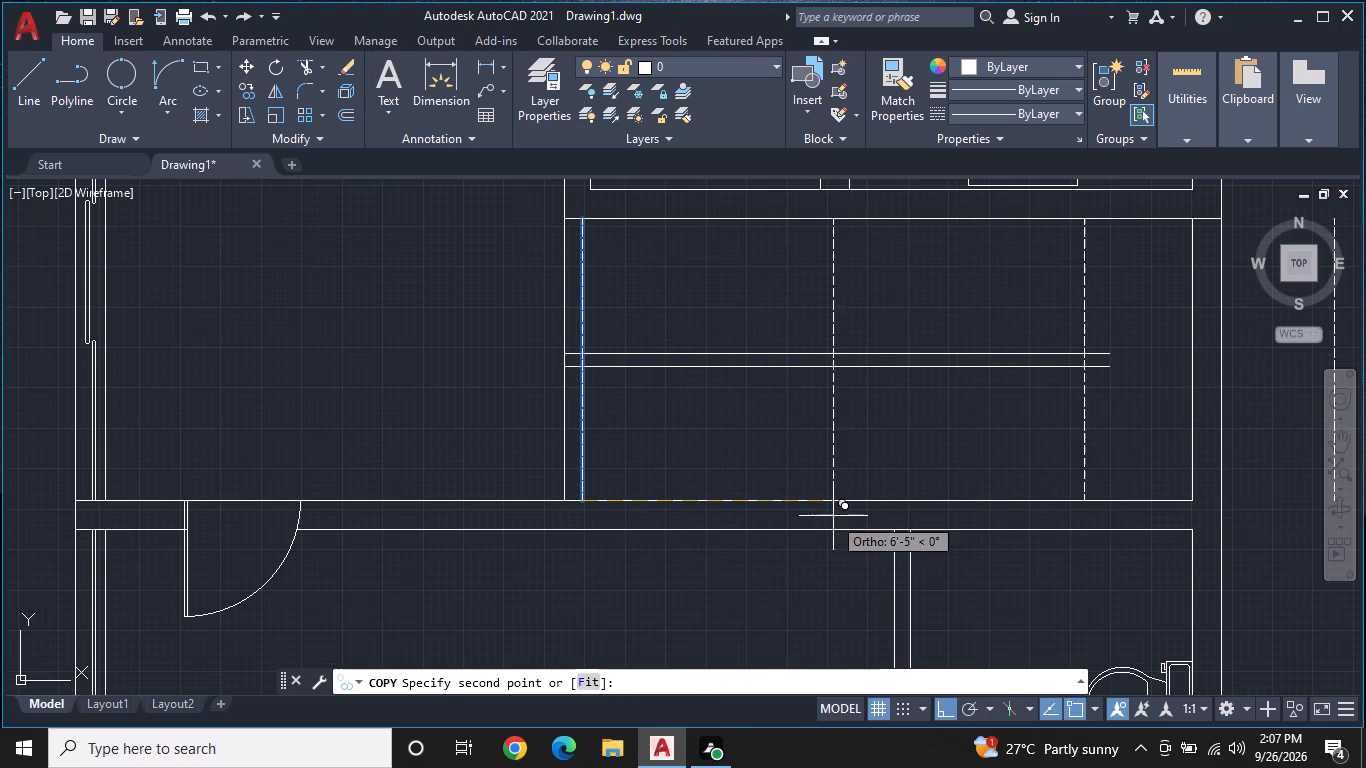
click(598, 680)
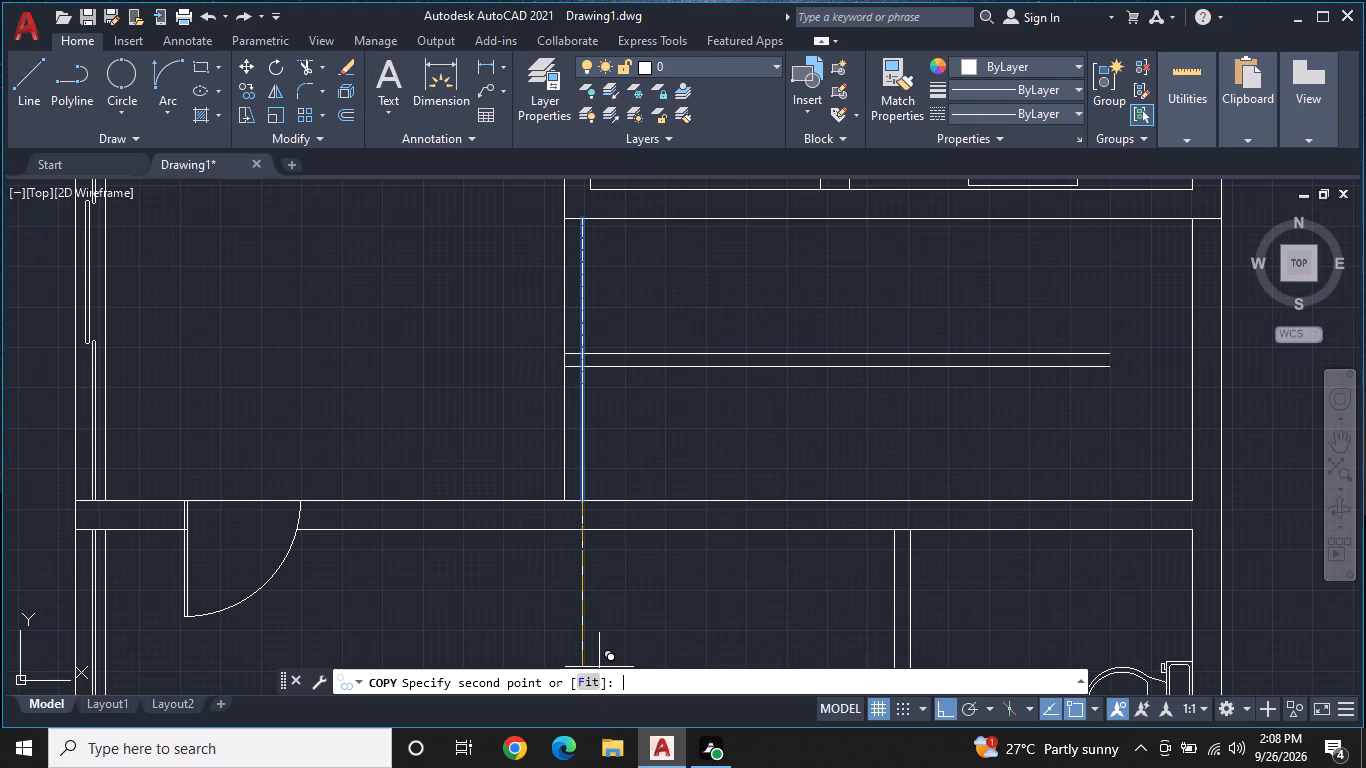
click(1110, 508)
key(Escape)
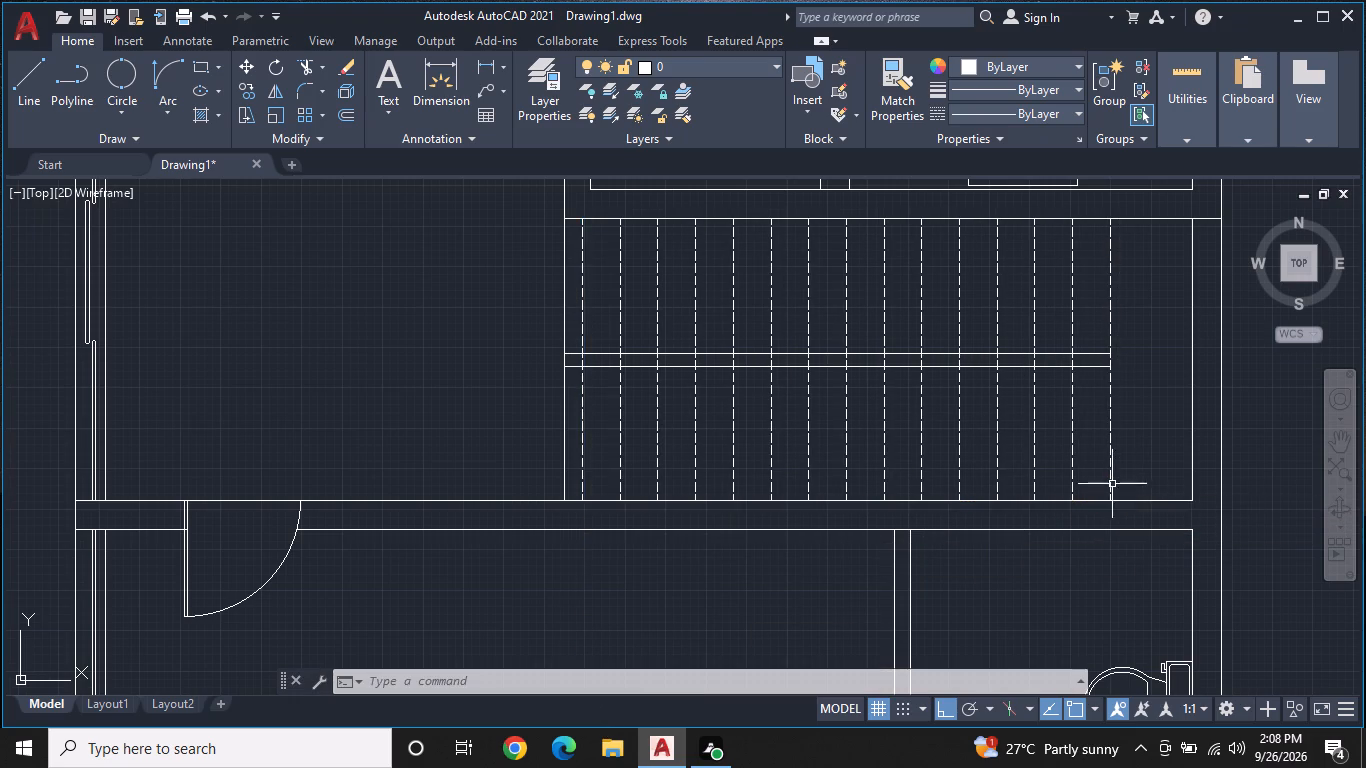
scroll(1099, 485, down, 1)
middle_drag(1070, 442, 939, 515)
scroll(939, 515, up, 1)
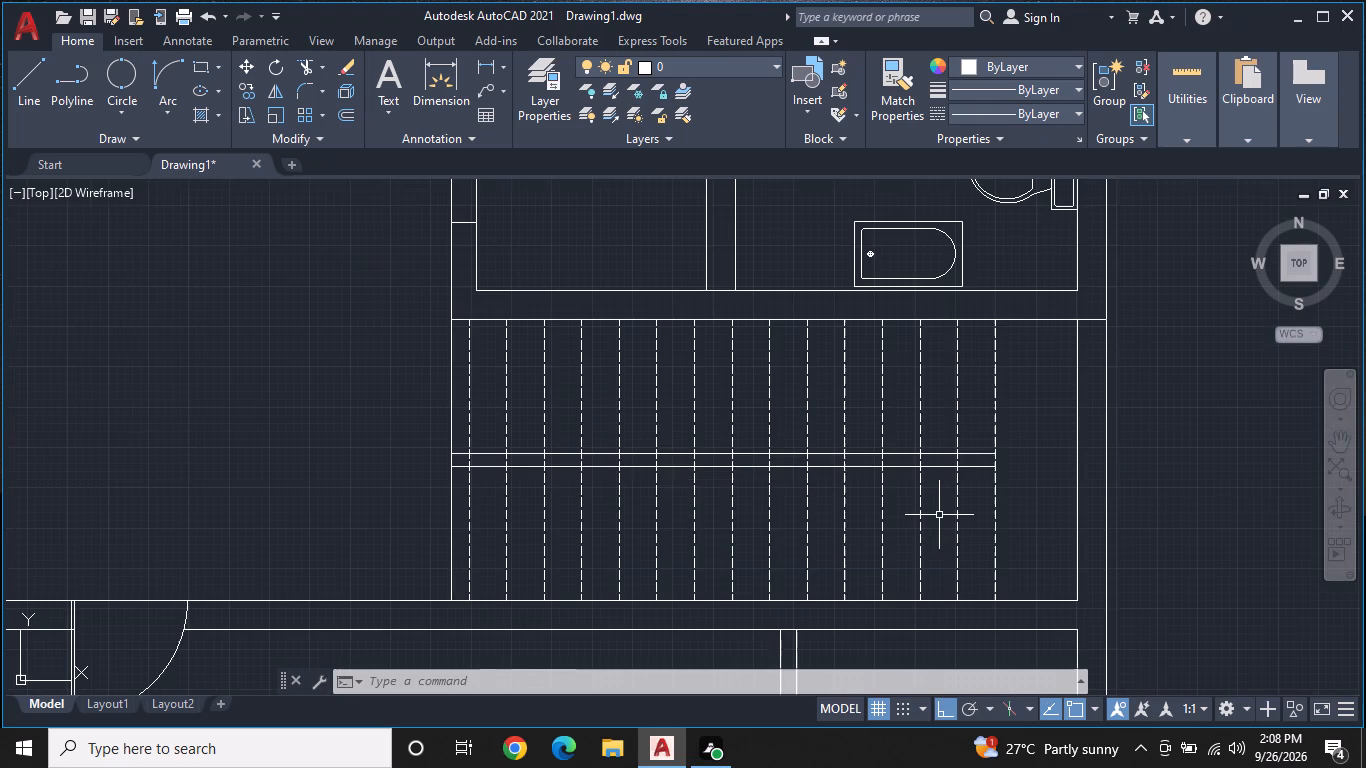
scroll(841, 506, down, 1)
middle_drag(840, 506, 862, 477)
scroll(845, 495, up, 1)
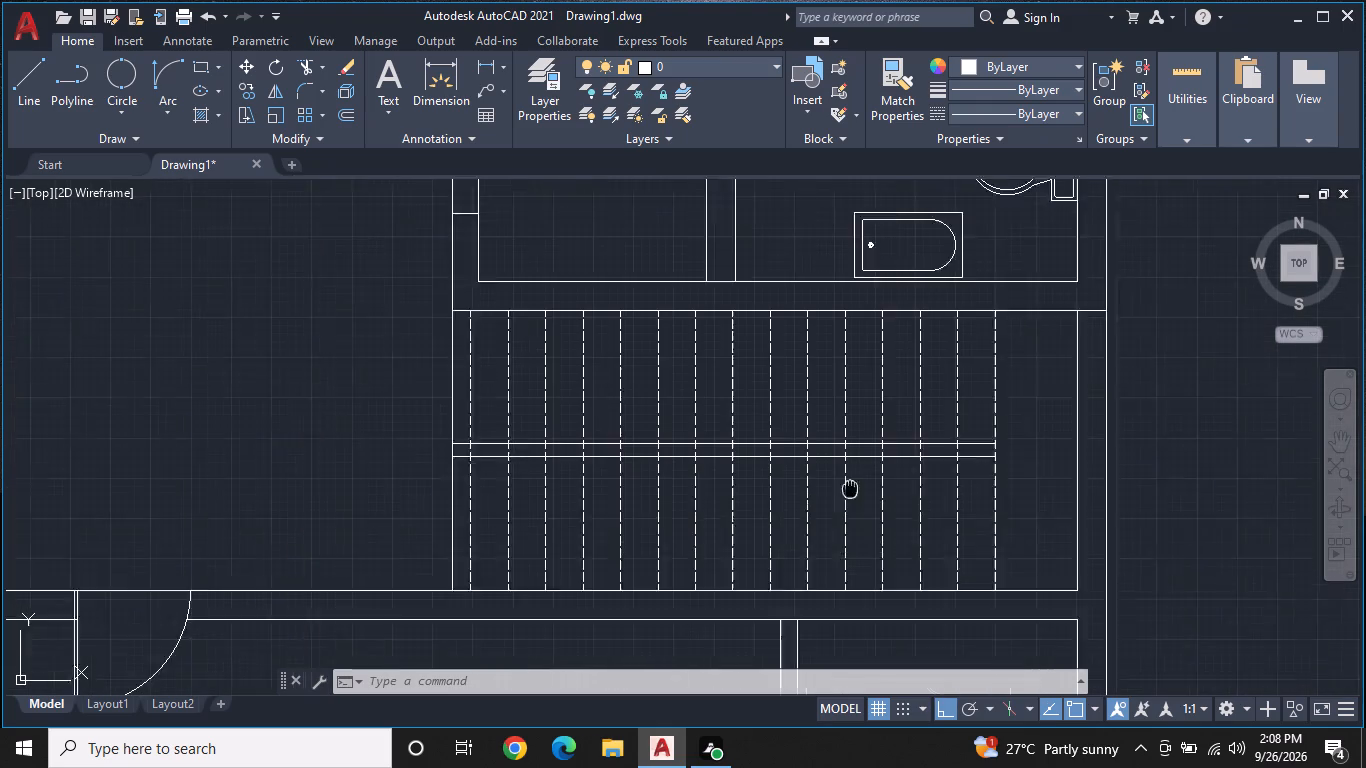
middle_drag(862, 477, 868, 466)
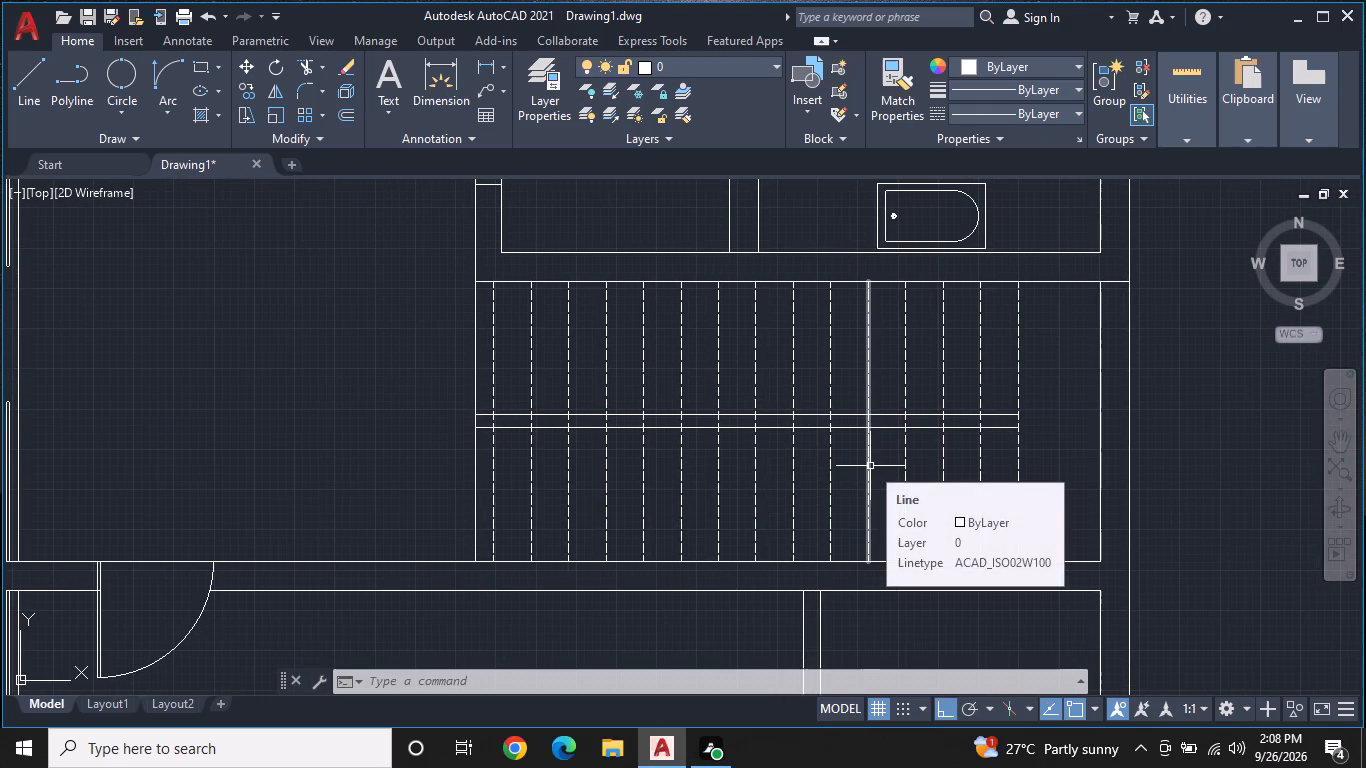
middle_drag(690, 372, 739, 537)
Leave the copy command and show the Properties palette.
key(Escape)
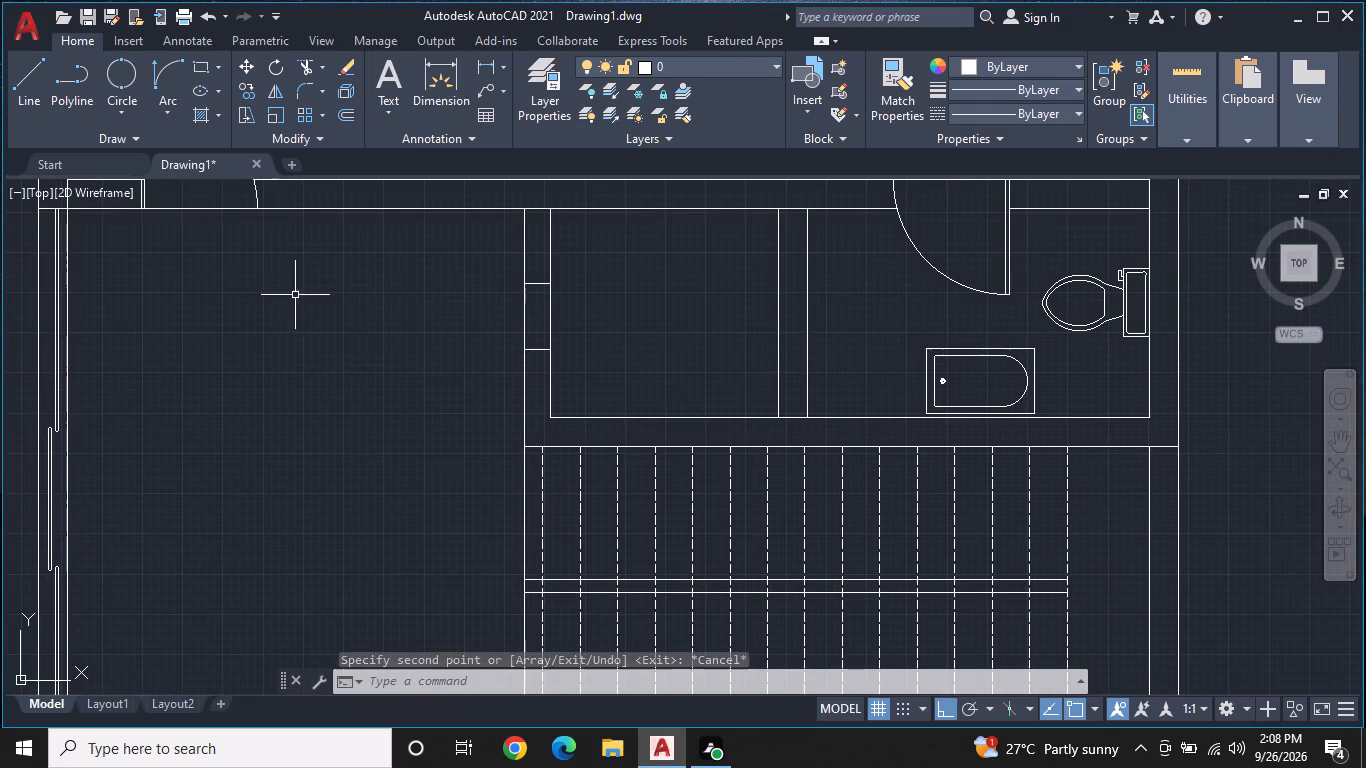
key(ctrl+1)
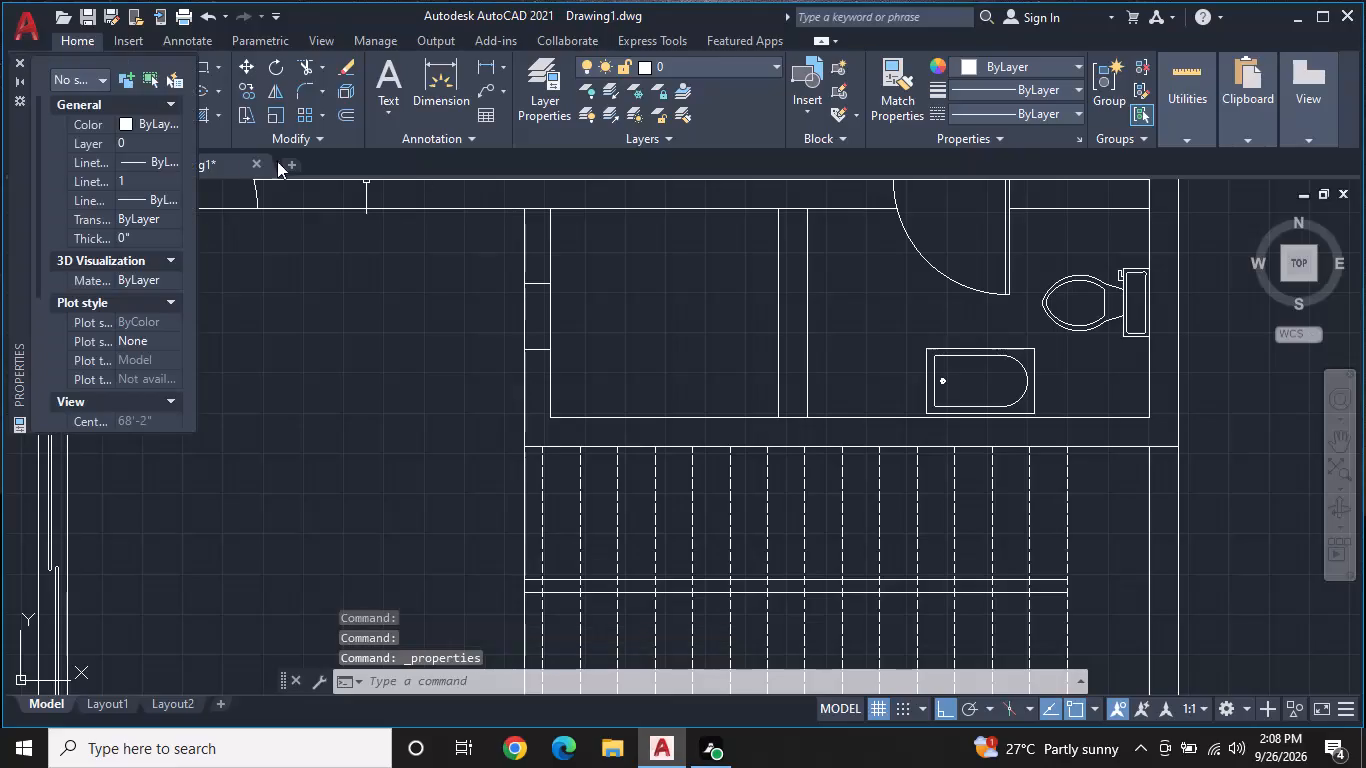
key(Escape)
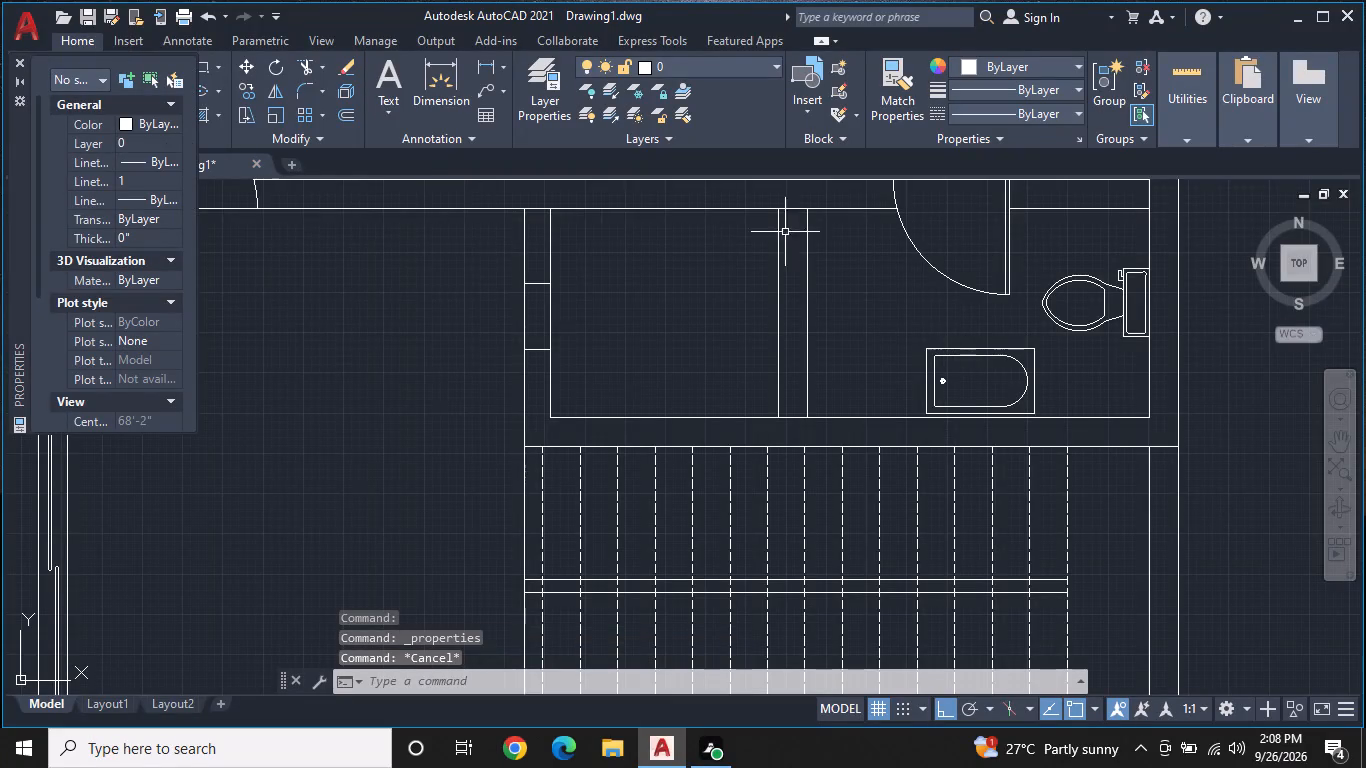
Draw two crossing diagonal lines between opposite corners of the small rectangular space beside the bathroom above the stairs.
text(L)
key(space)
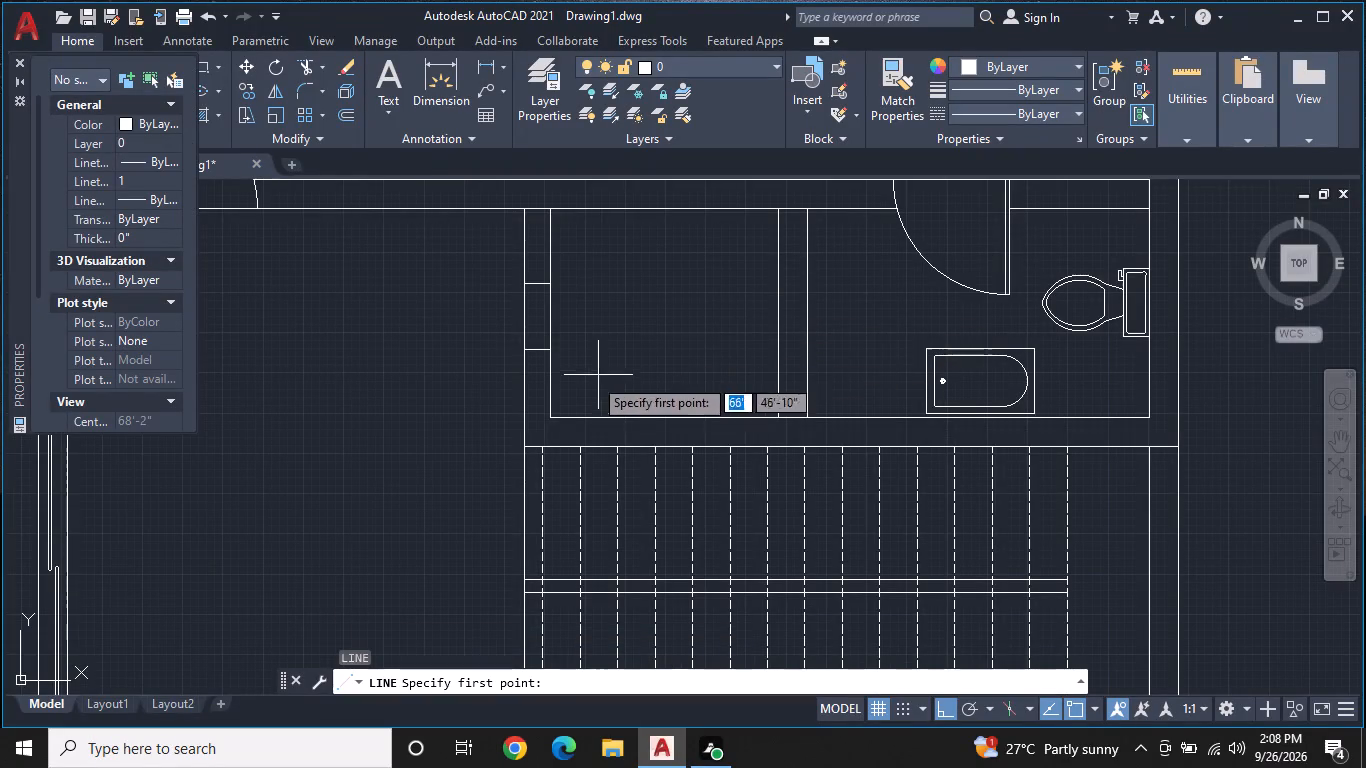
click(555, 417)
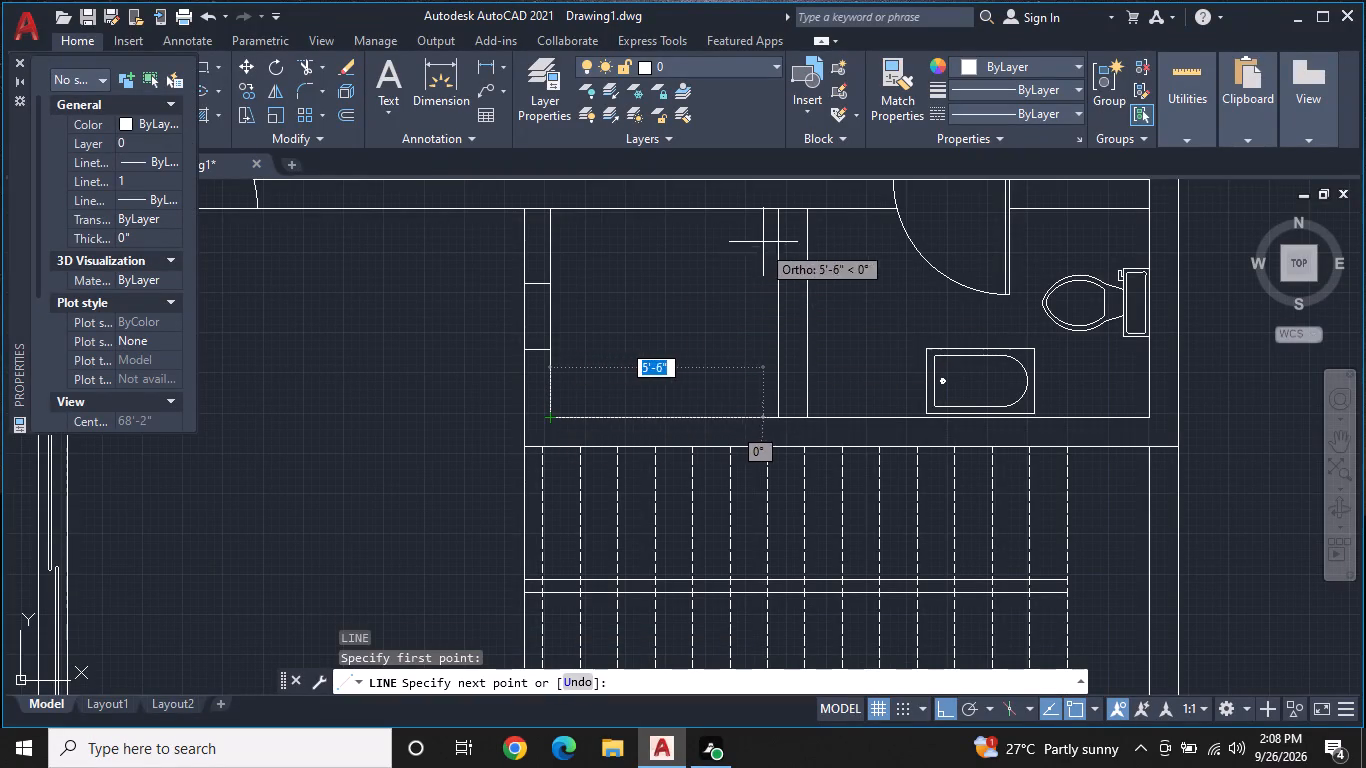
click(776, 213)
key(space)
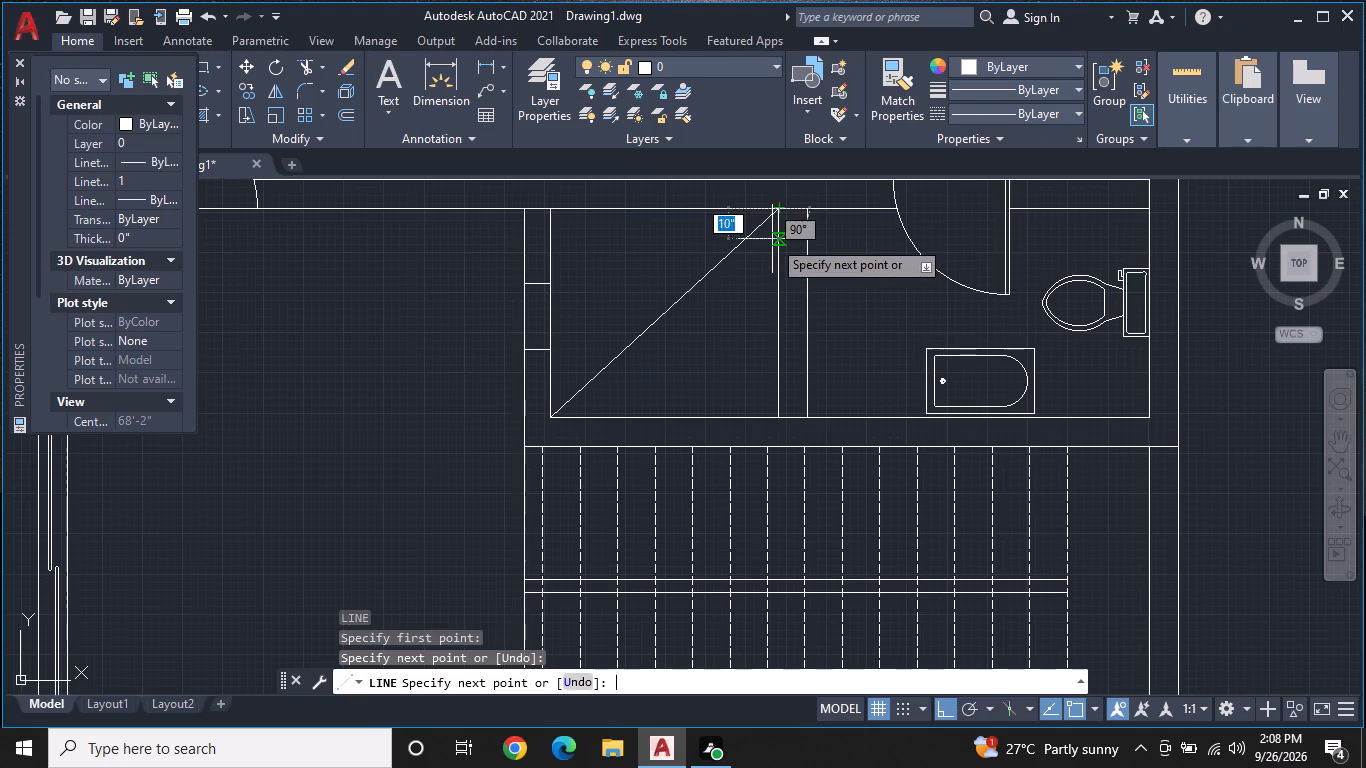
key(space)
click(779, 412)
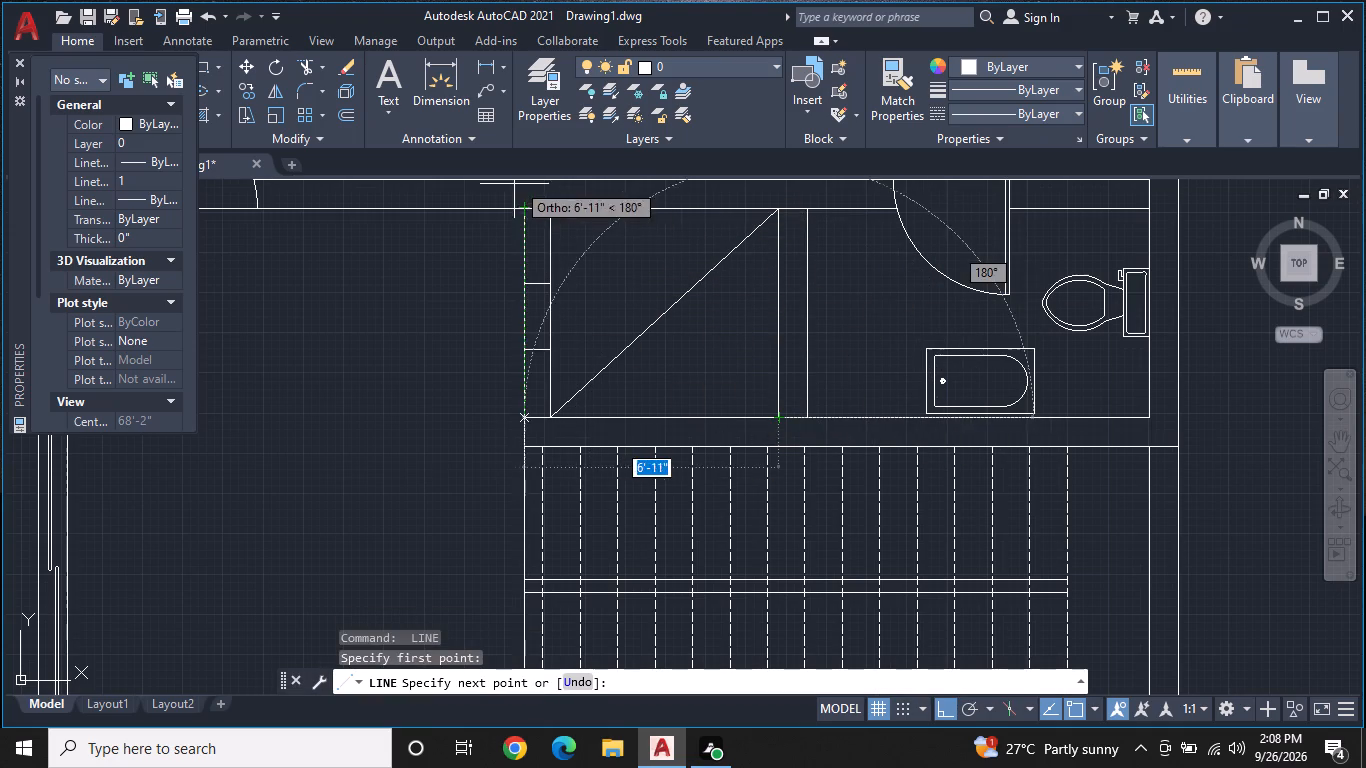
click(550, 212)
key(Escape)
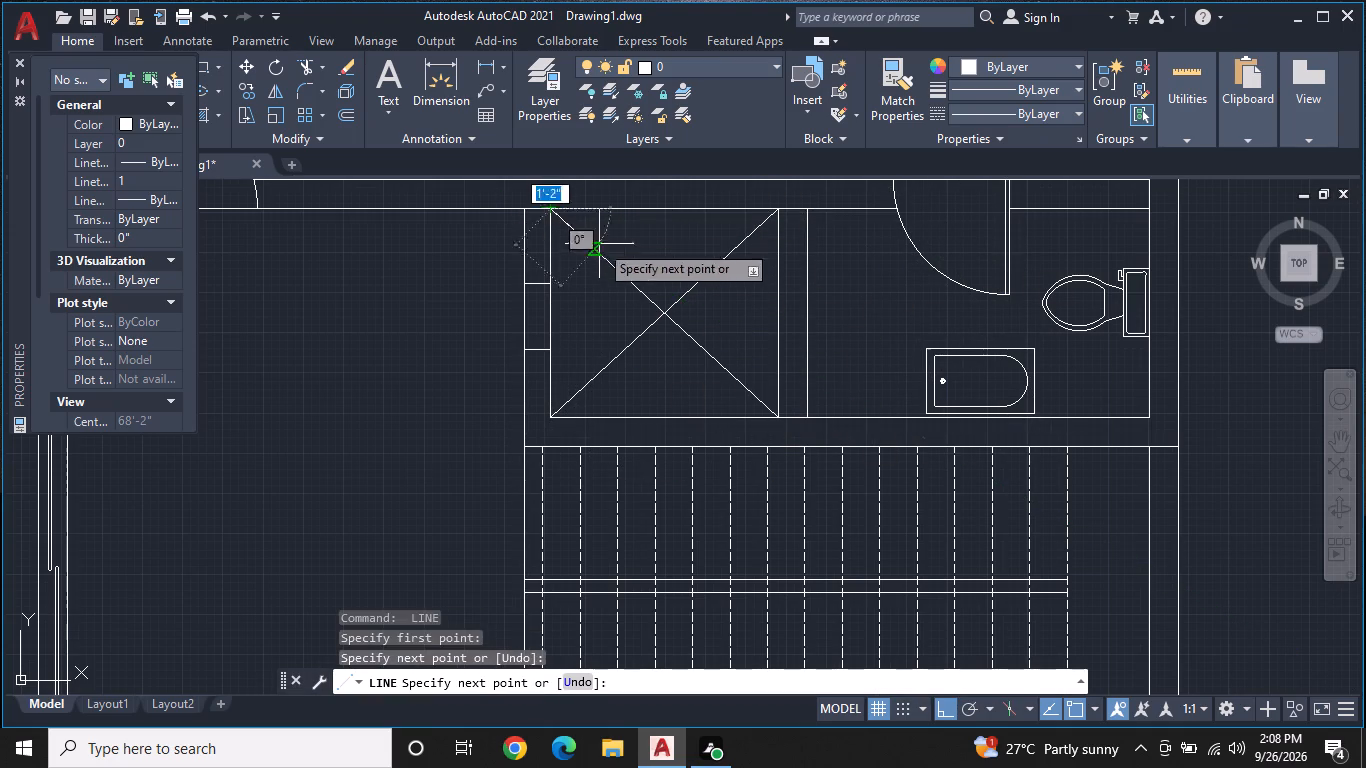
Enlarge the queen bed in the lower bedroom from its upper-left corner to about 6'-6" wide.
middle_drag(782, 368, 726, 413)
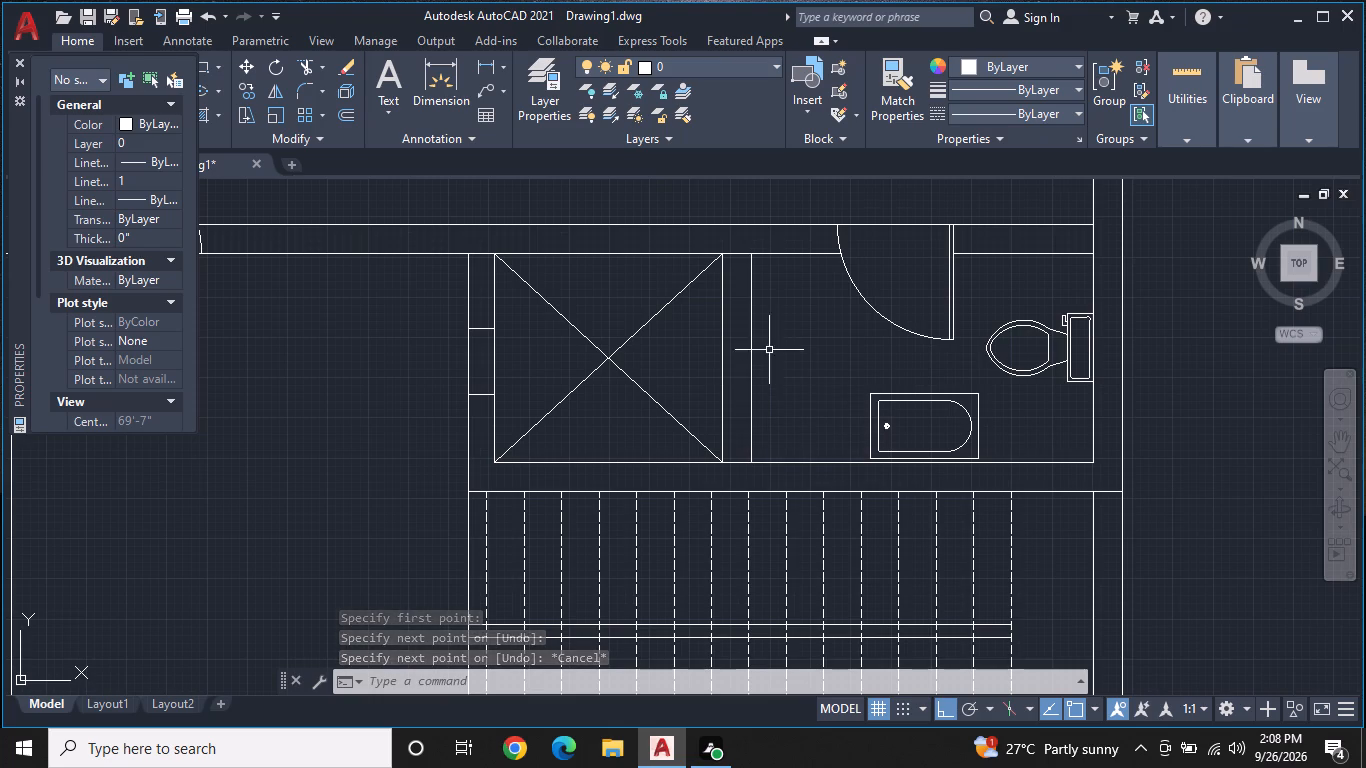
scroll(769, 350, down, 3)
middle_drag(757, 310, 769, 369)
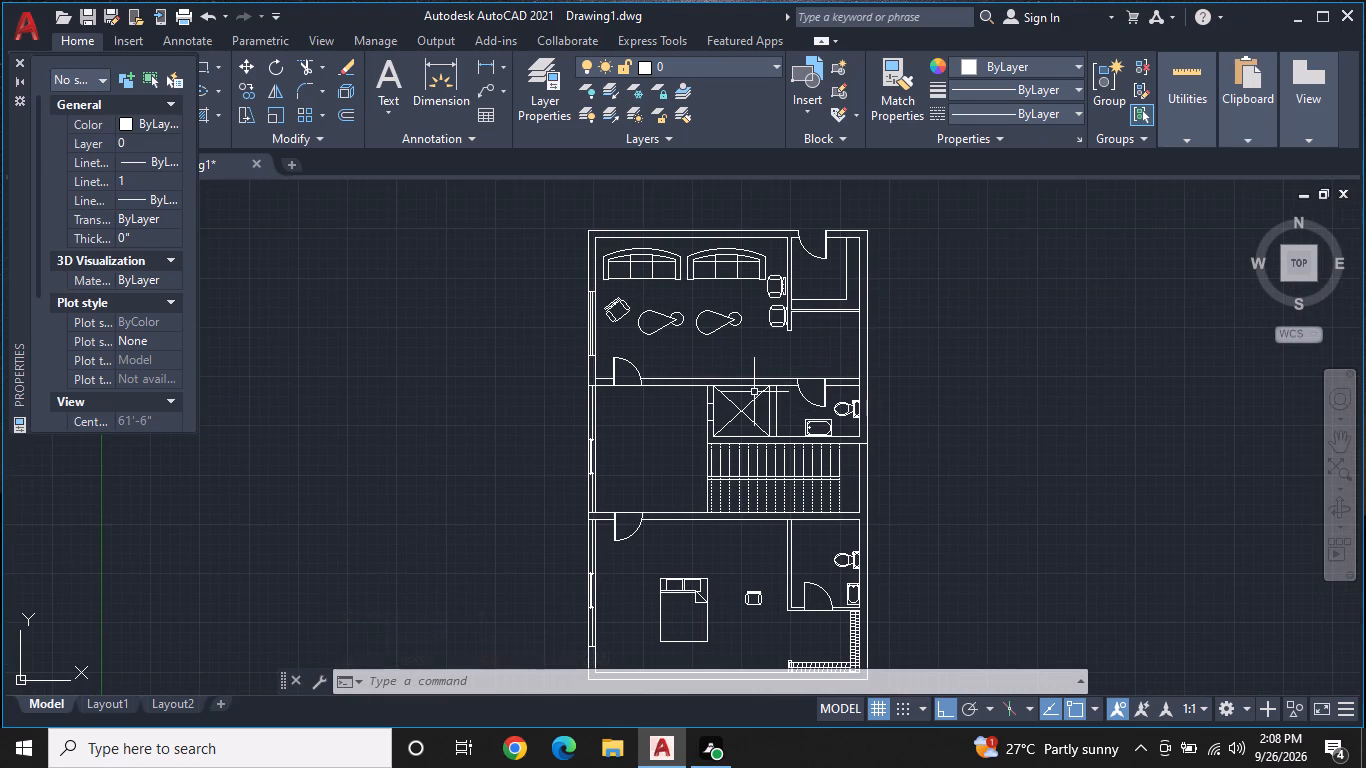
middle_drag(754, 392, 782, 350)
middle_drag(727, 452, 761, 318)
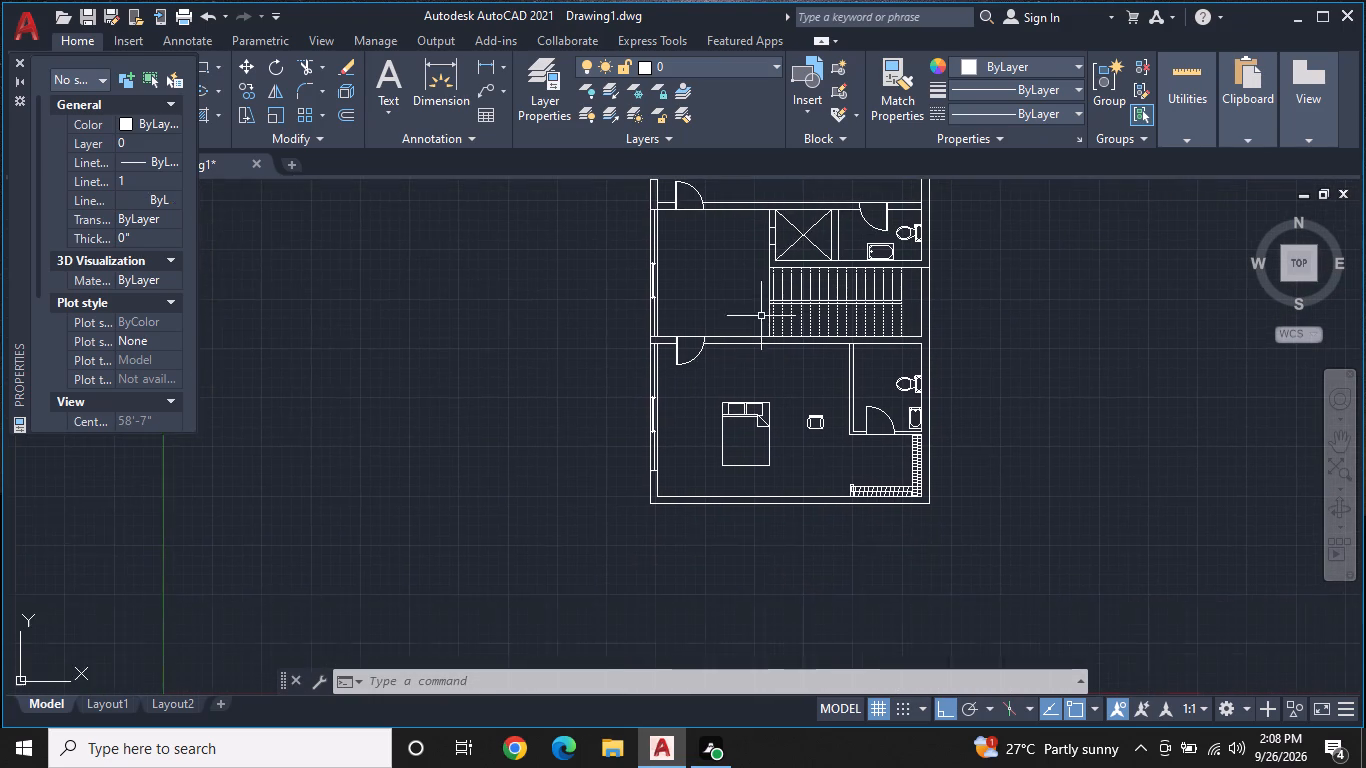
scroll(761, 416, up, 2)
click(759, 405)
click(759, 425)
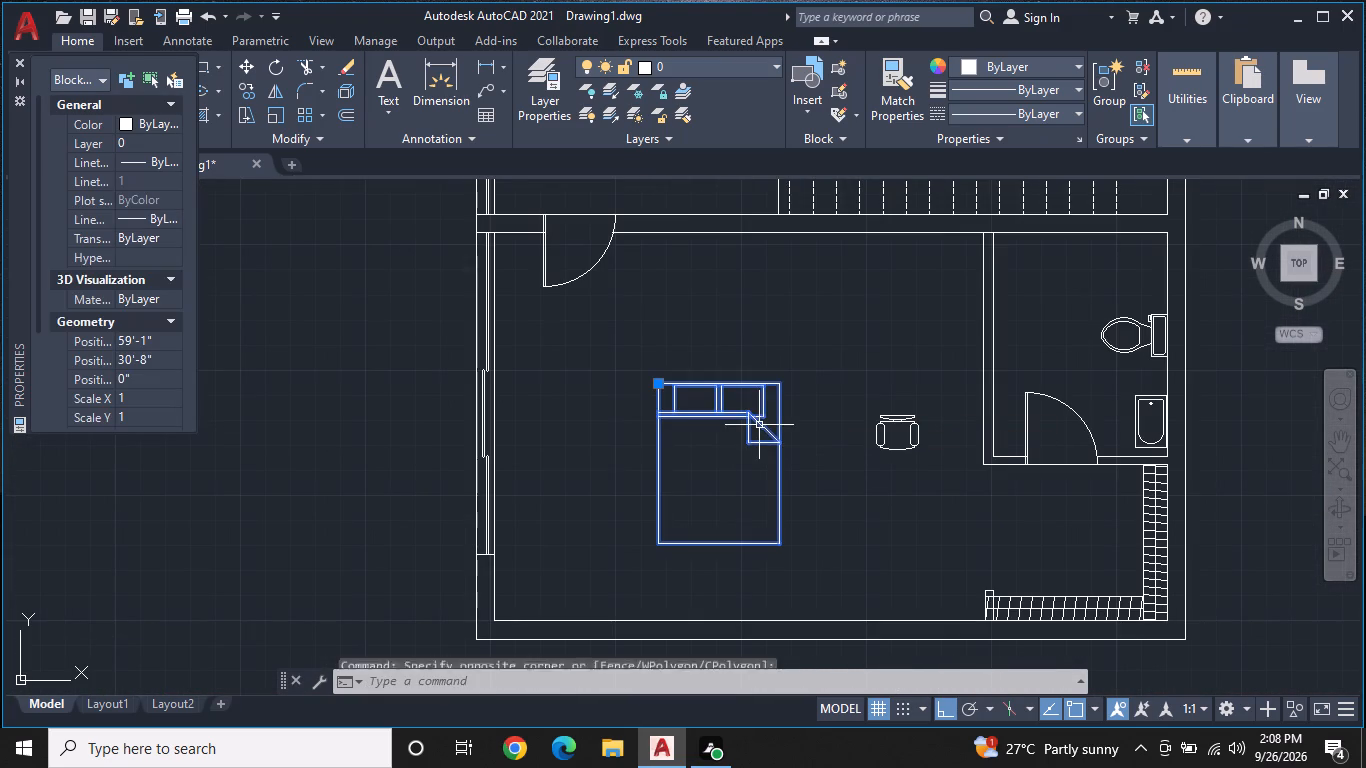
right_click(759, 425)
click(804, 426)
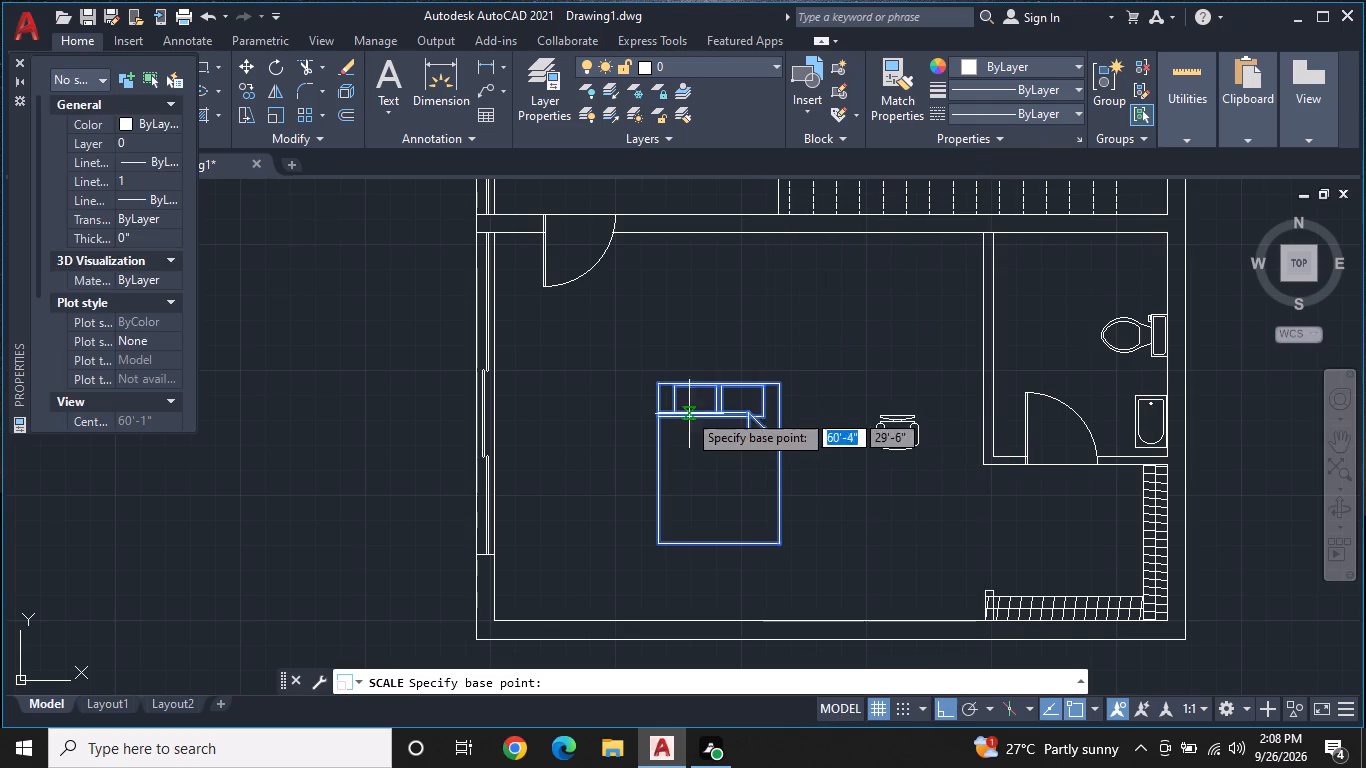
click(661, 384)
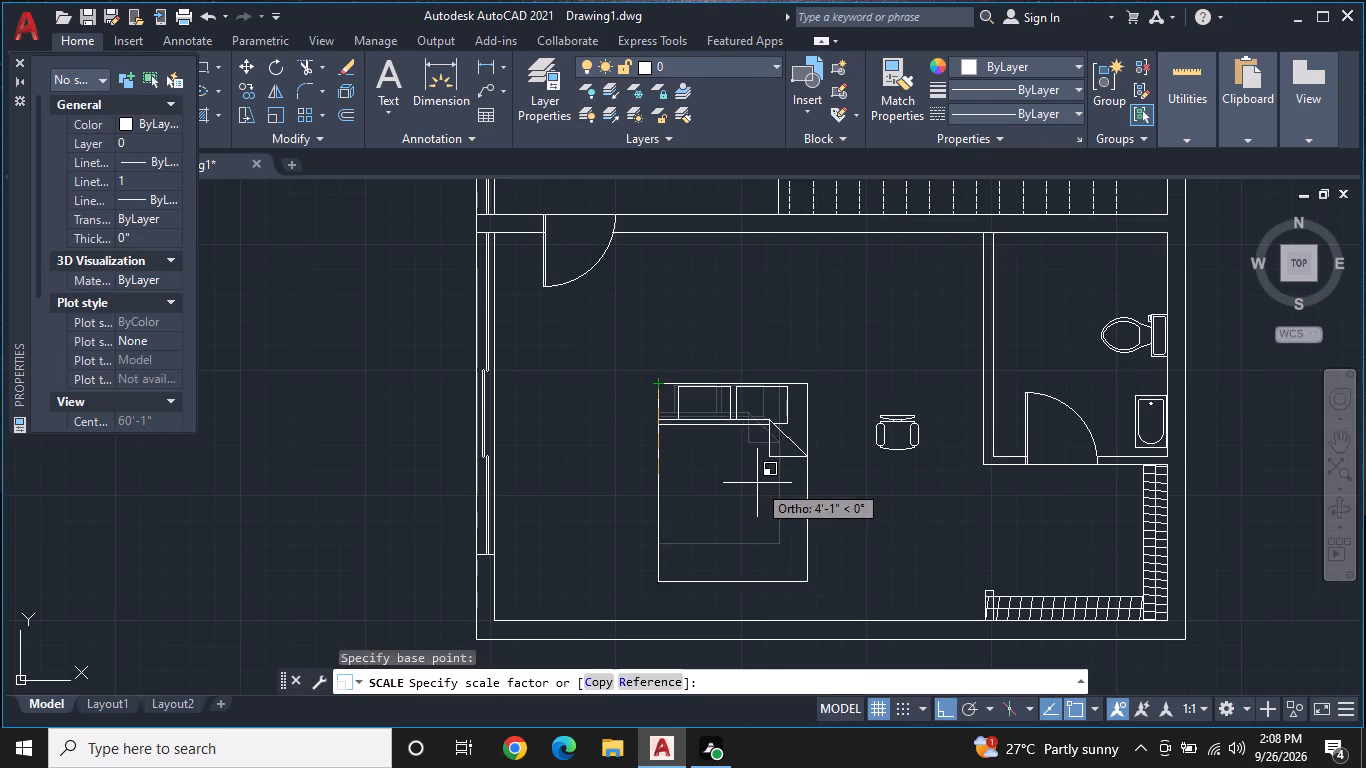
click(761, 488)
Rotate the bed 180° about its upper-right corner.
click(785, 425)
right_click(787, 420)
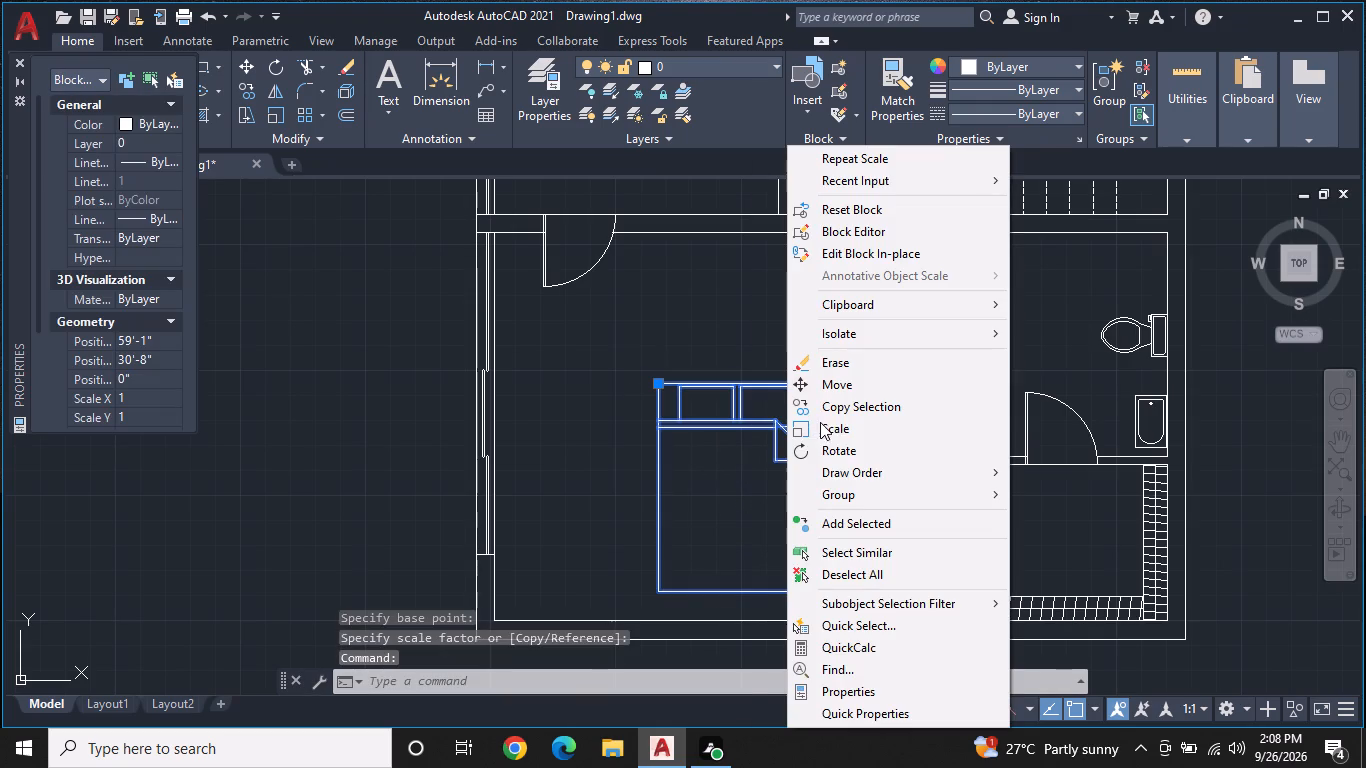
click(843, 453)
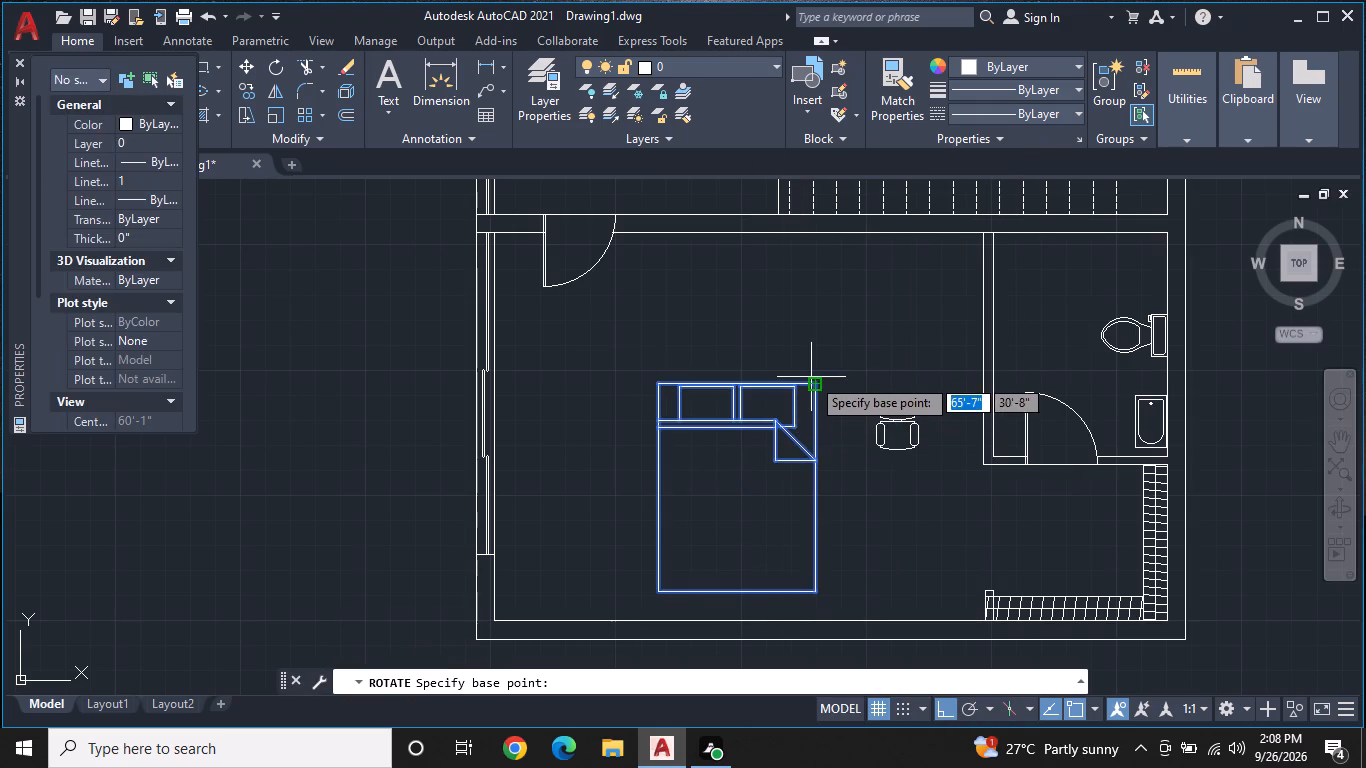
drag(809, 377, 832, 410)
click(630, 464)
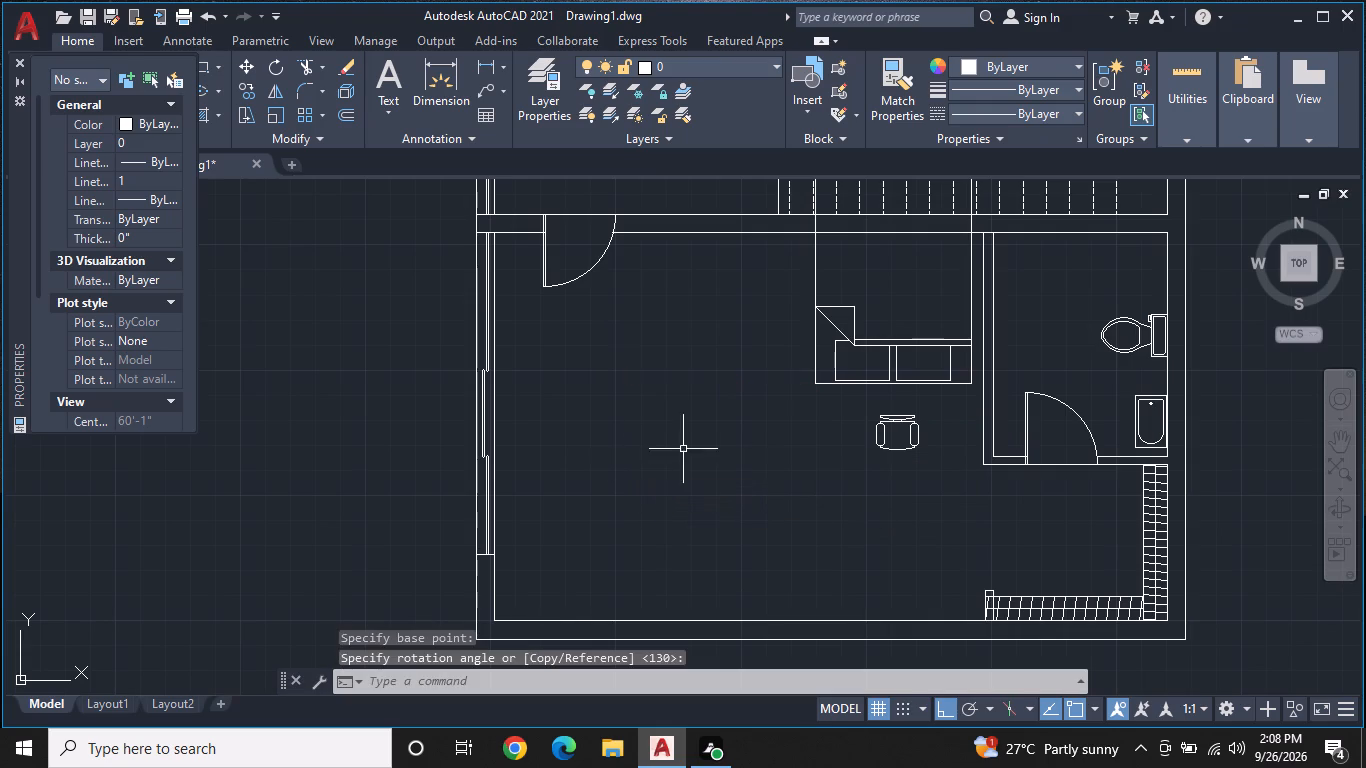
With Ortho off, move the bed down into the bedroom so its headboard rests against the lower wall, at about X 64'-3".
click(900, 369)
click(896, 378)
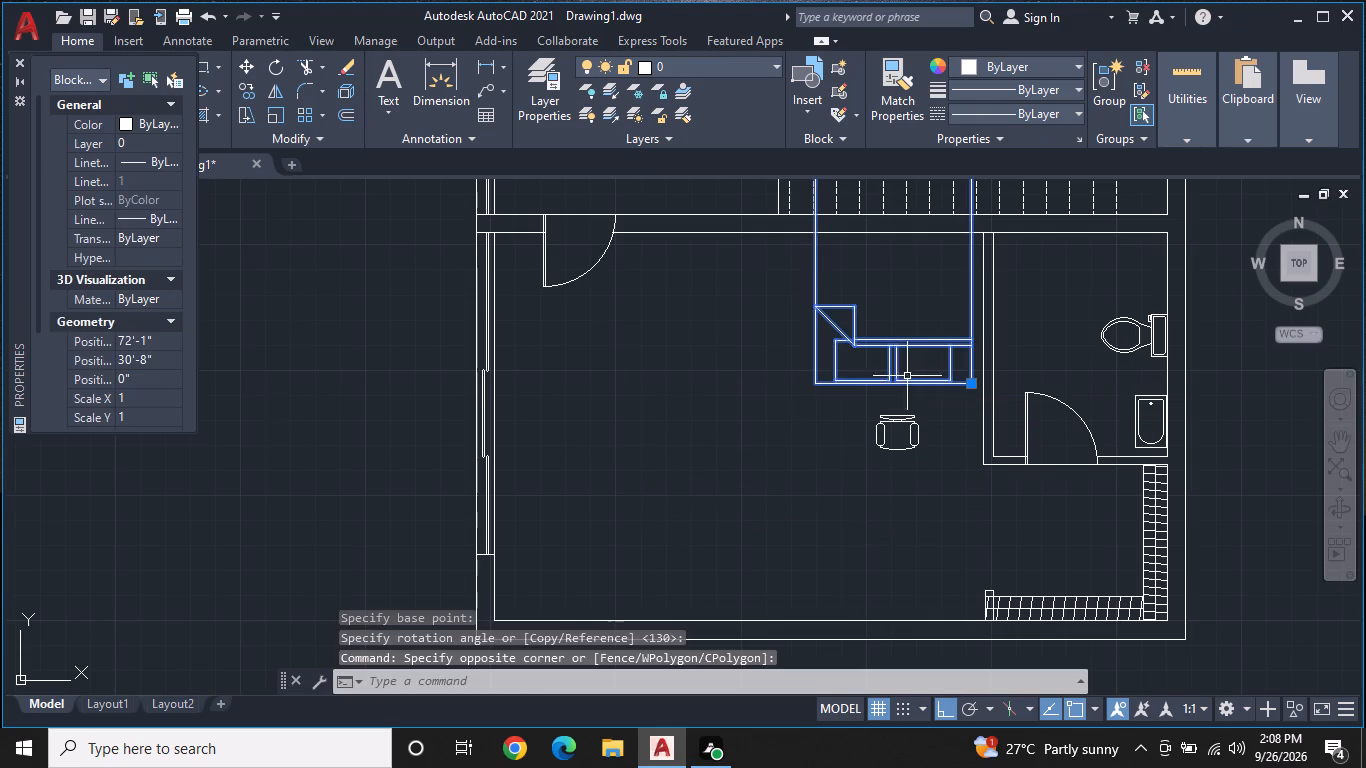
click(970, 386)
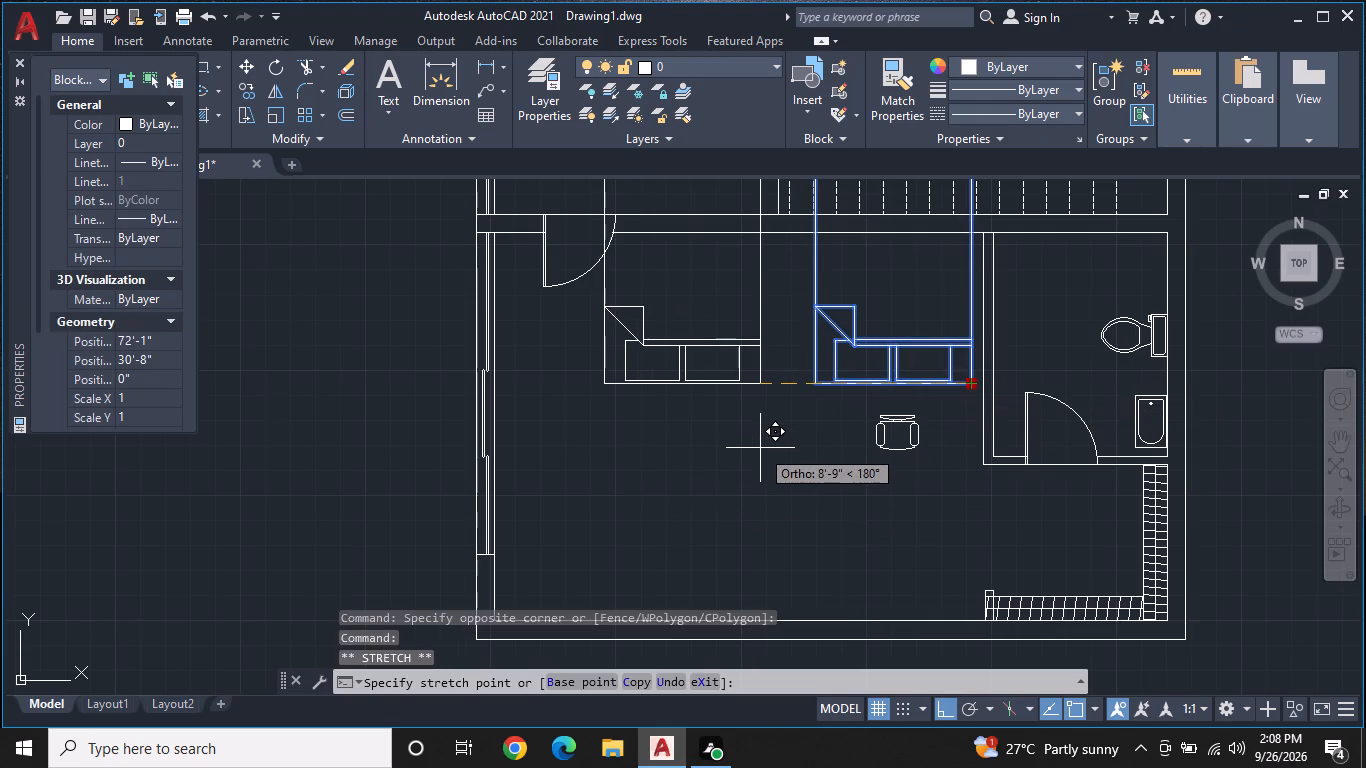
key(F8)
middle_drag(728, 506, 806, 433)
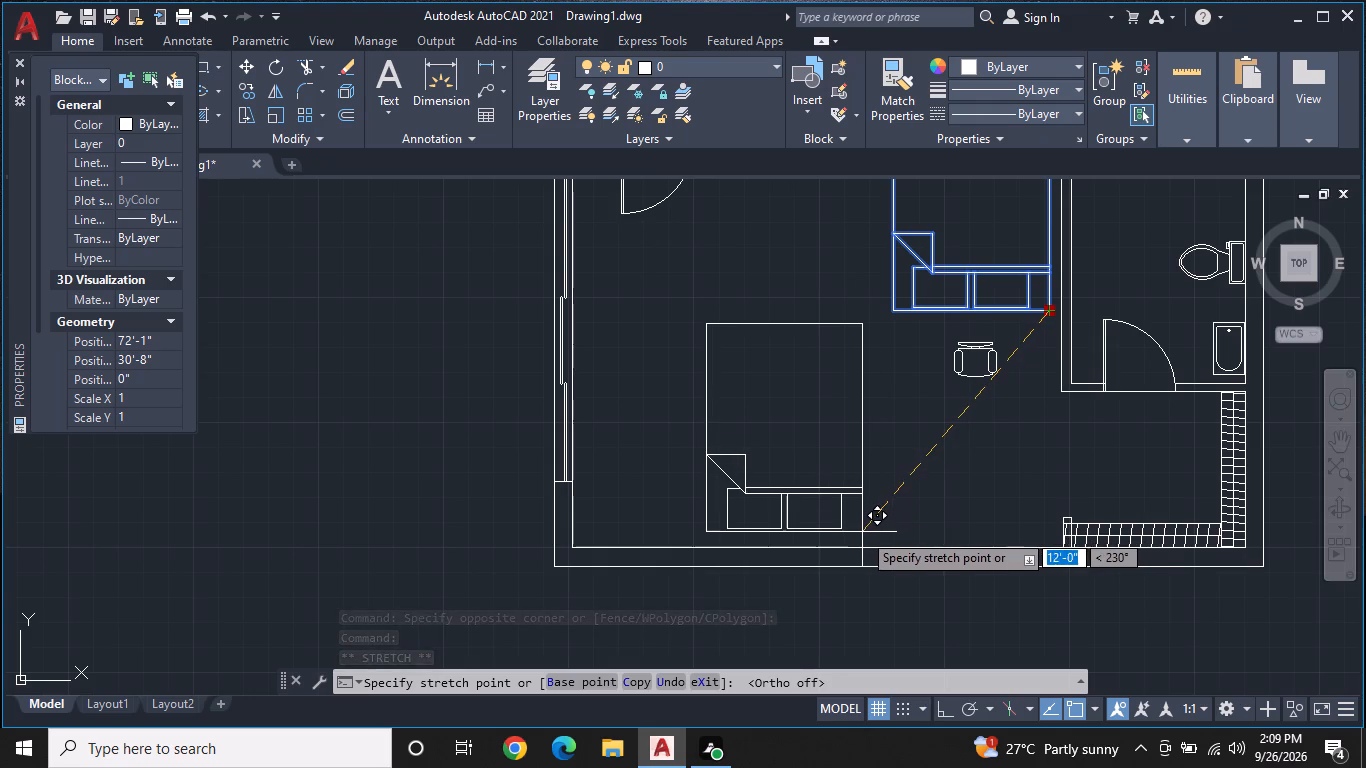
click(861, 536)
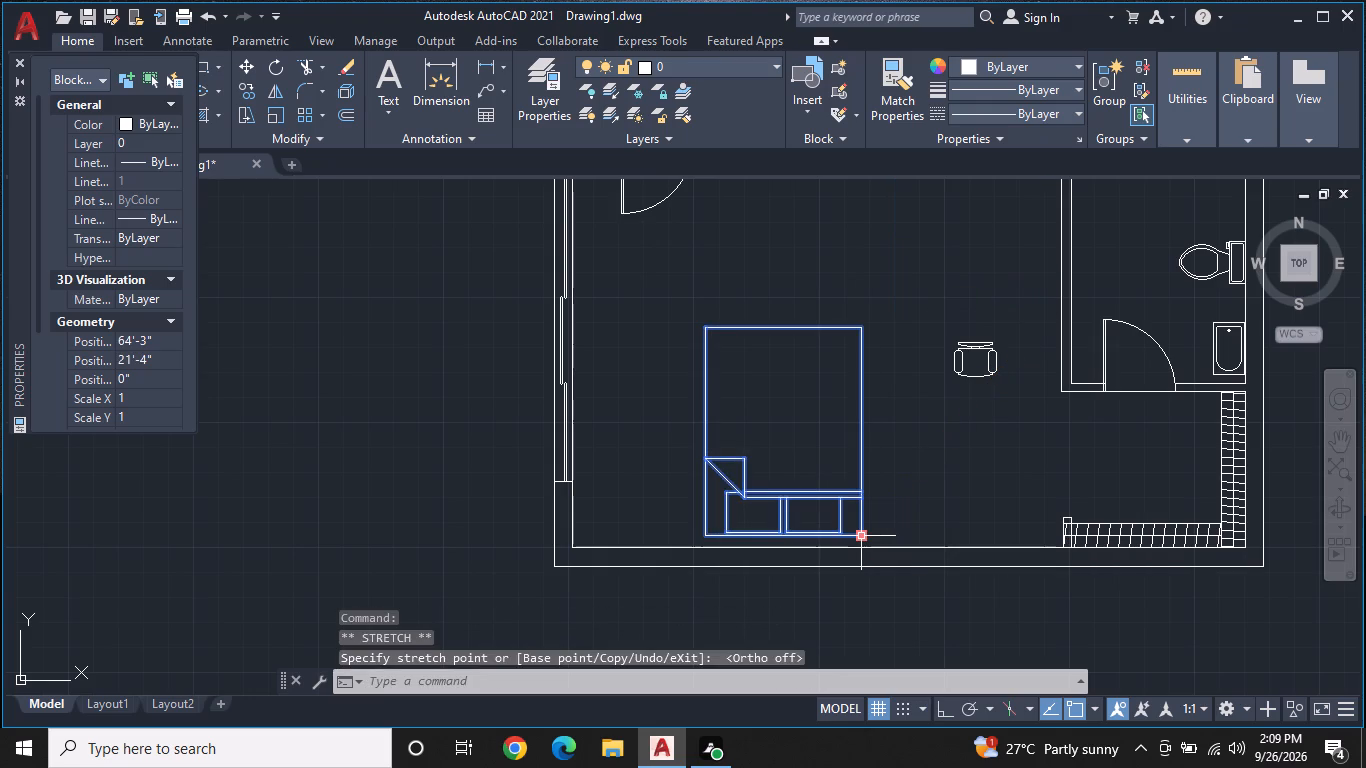
click(861, 536)
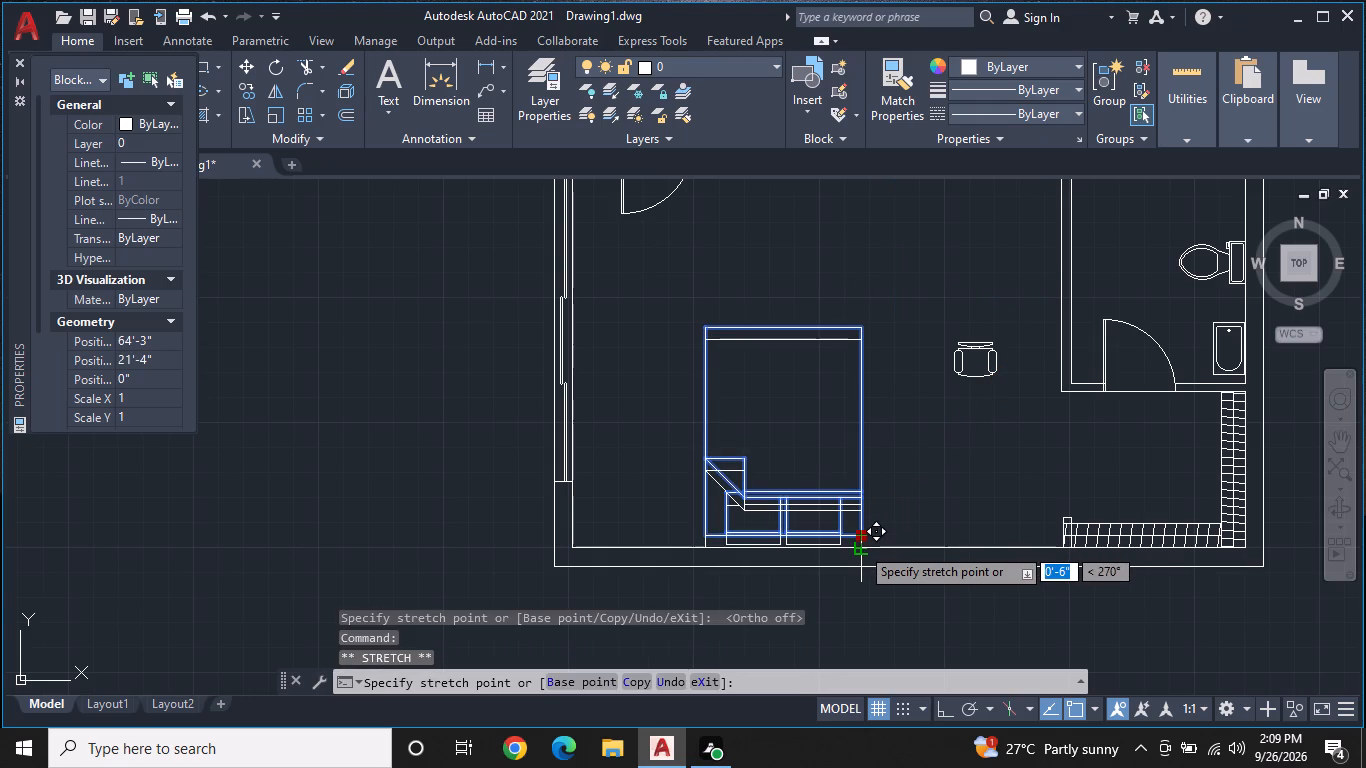
click(860, 546)
key(Escape)
Rotate the desk chair freehand about its back so that its seat faces diagonally toward the upper left.
middle_drag(907, 482, 869, 408)
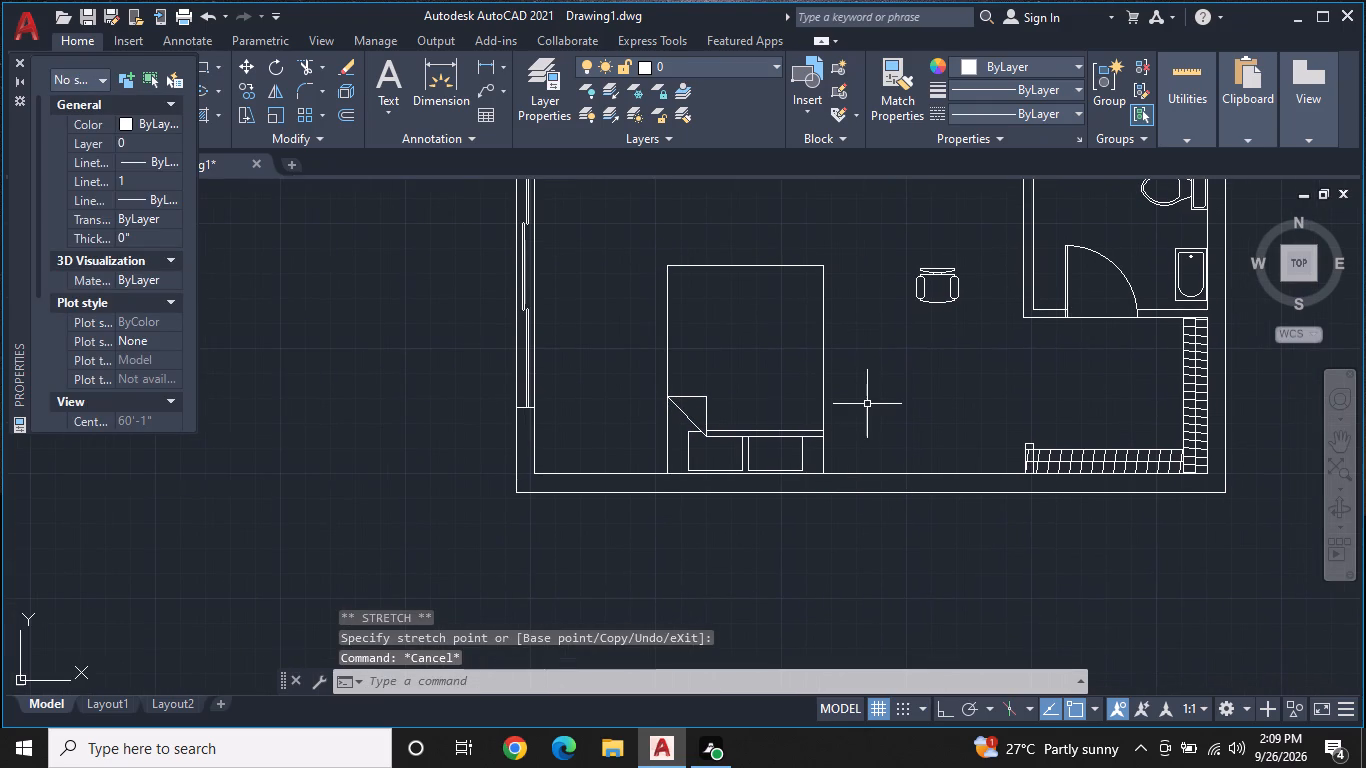
middle_drag(863, 435, 846, 461)
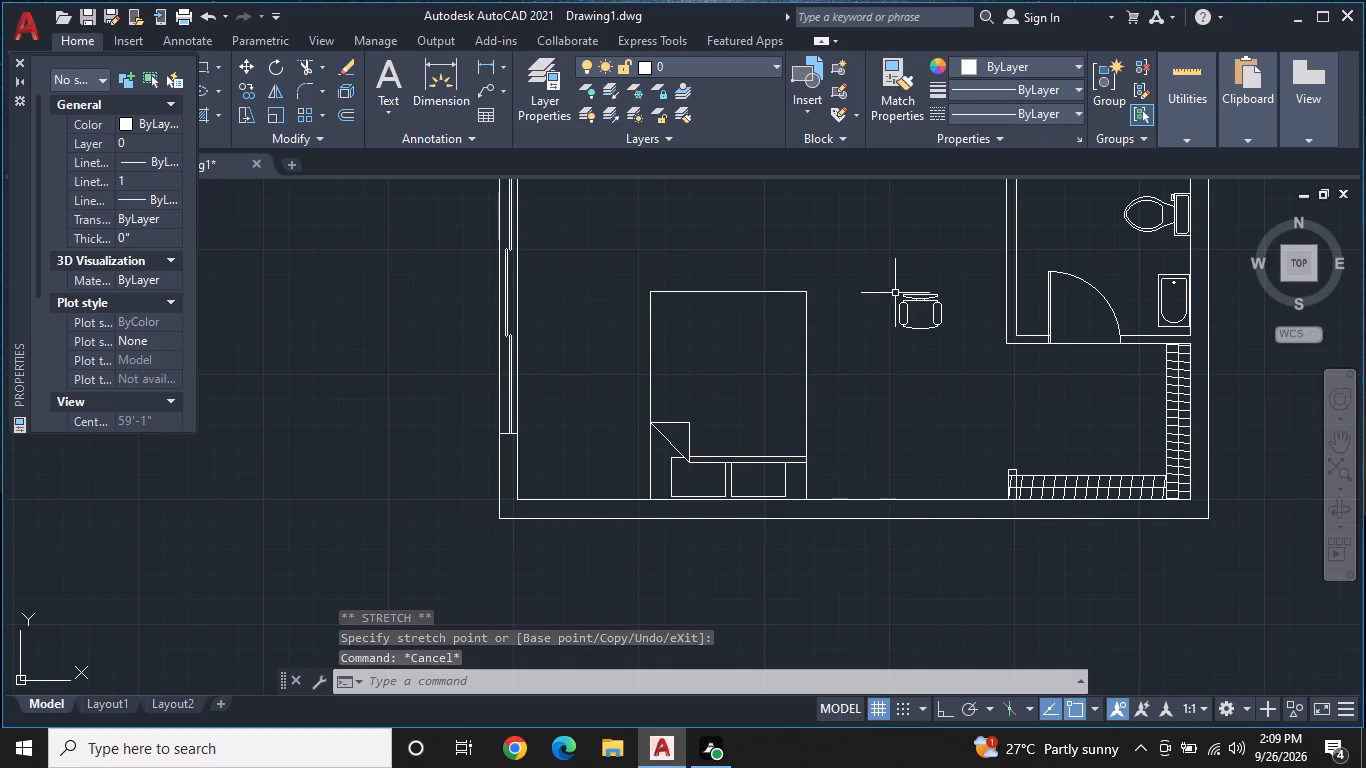
click(924, 303)
right_click(924, 303)
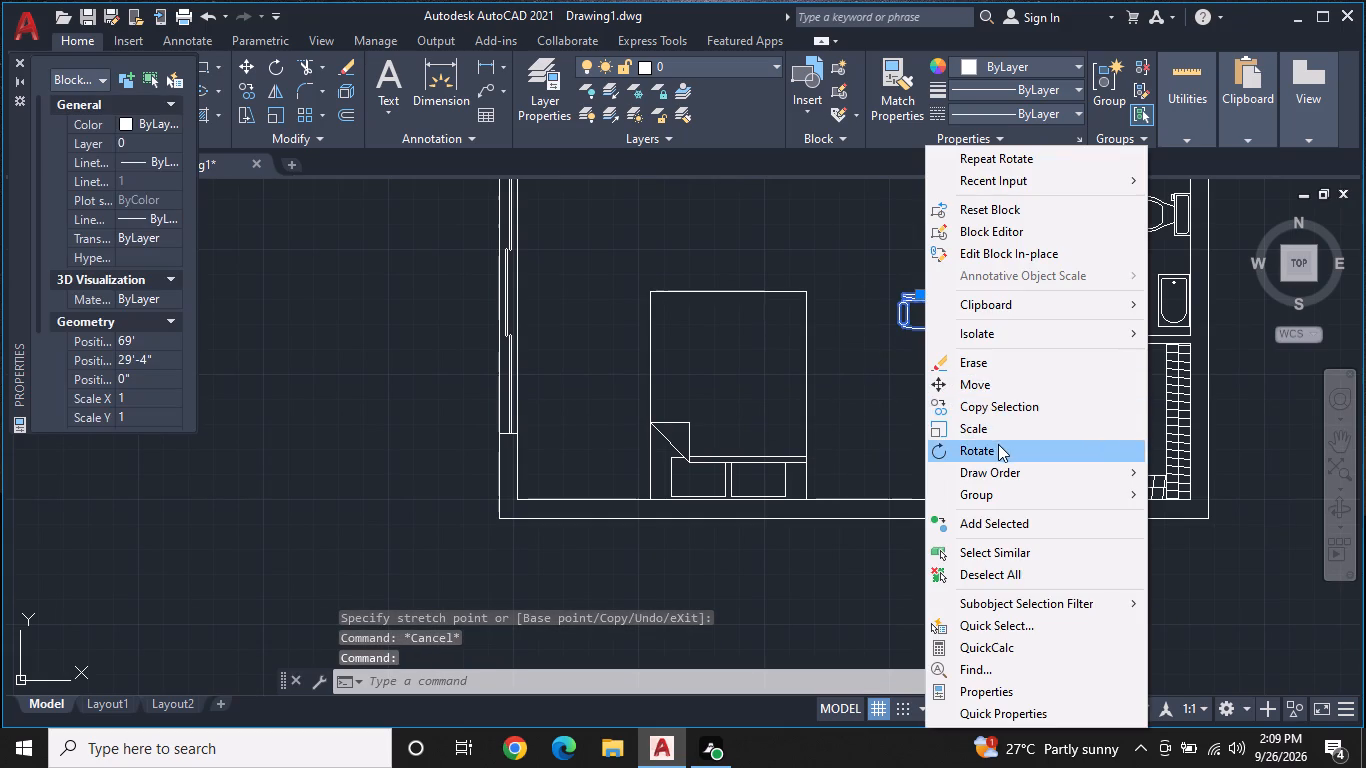
click(998, 444)
click(940, 298)
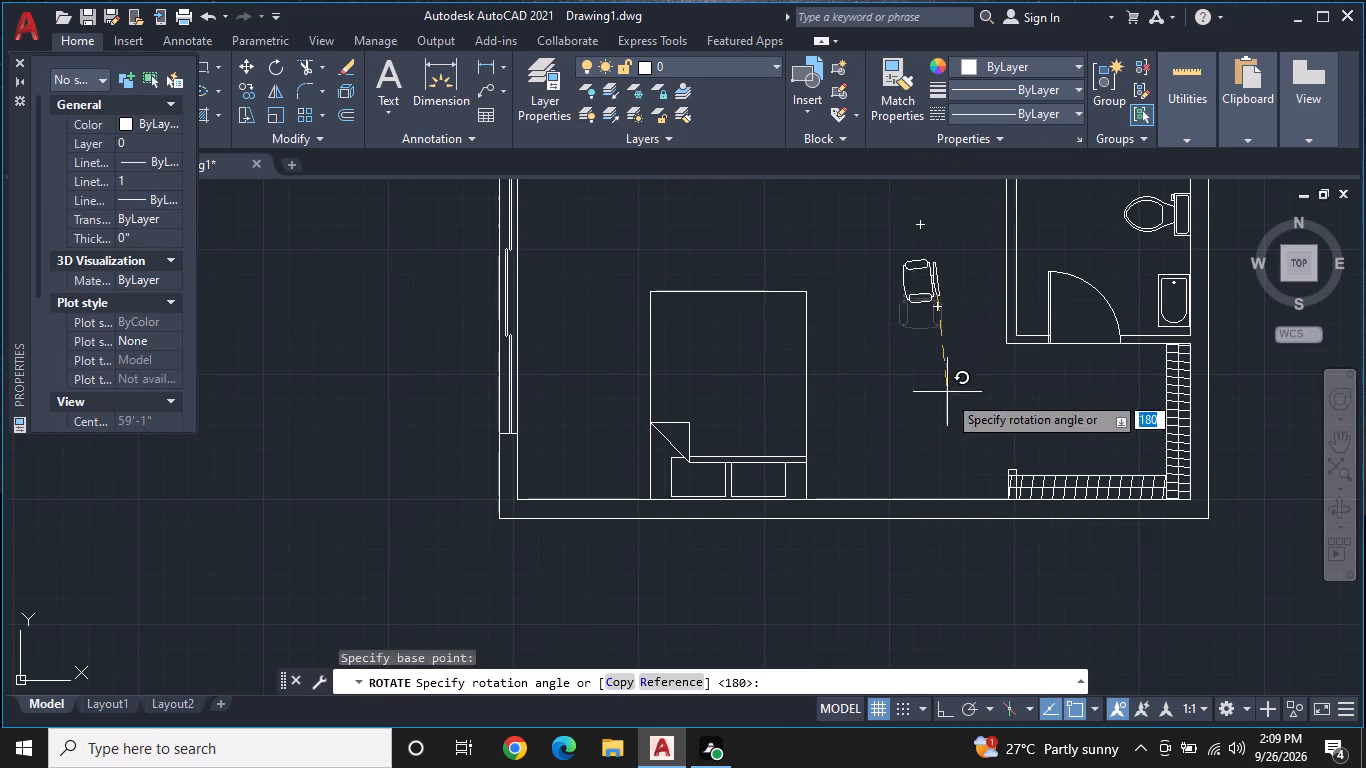
click(865, 404)
Move the desk chair closer to the bed, to about X 68'-7", Y 28'-8".
click(946, 281)
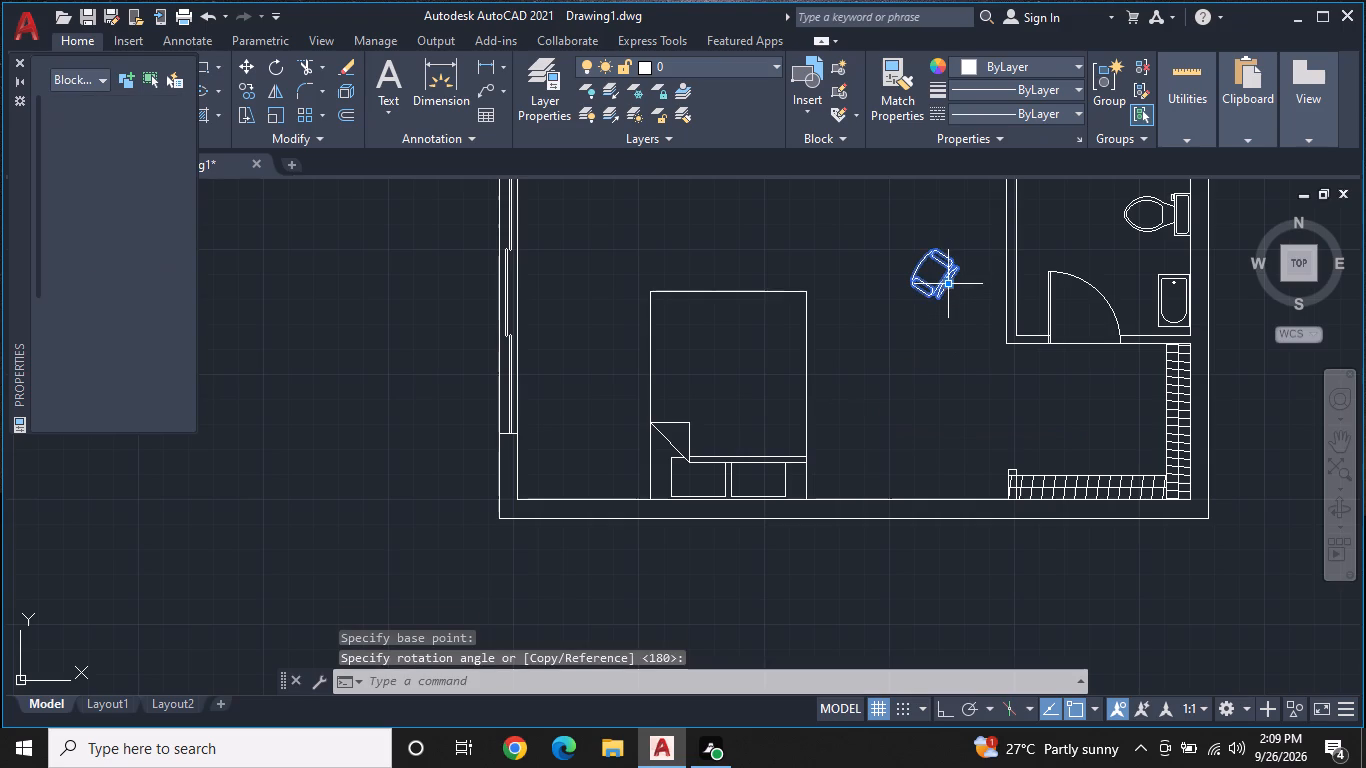
click(943, 287)
click(910, 312)
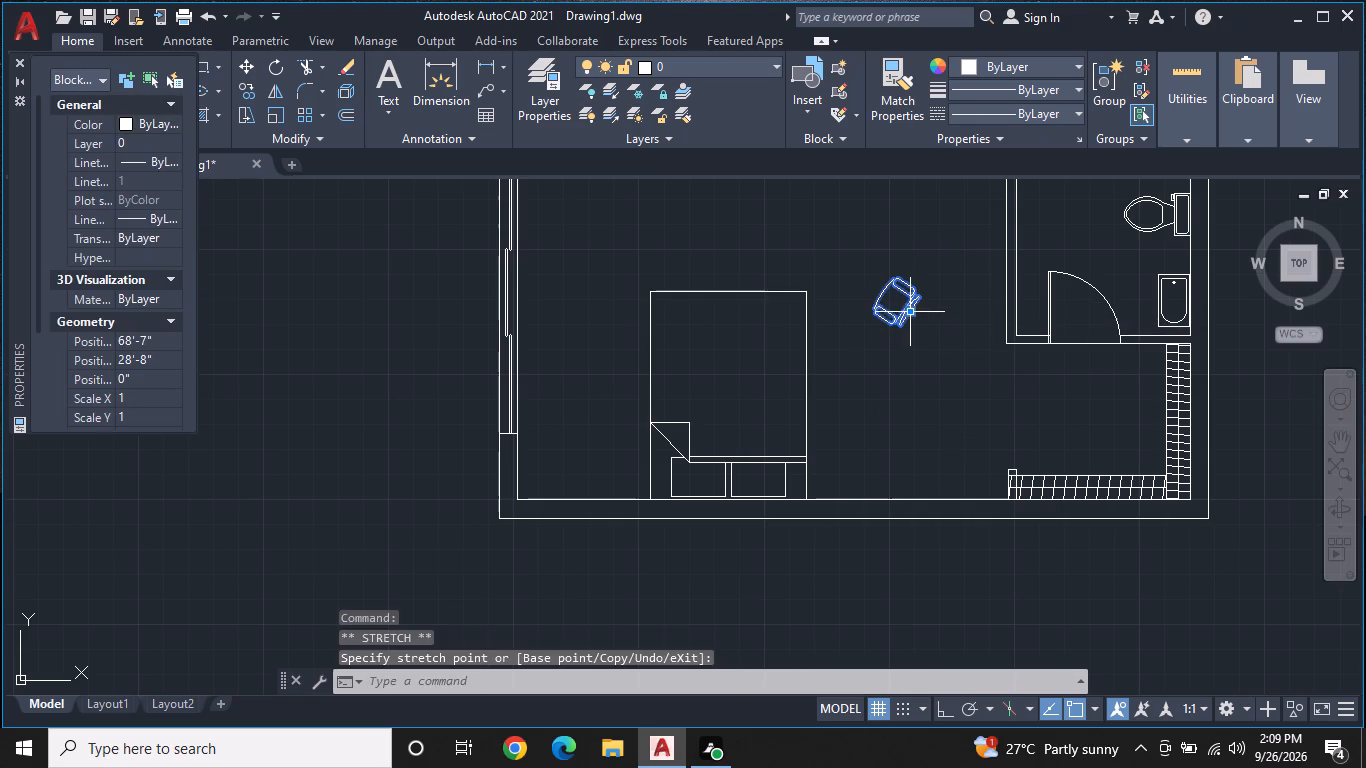
Slightly enlarge the desk chair freehand from a base point at its back.
right_click(906, 328)
click(934, 425)
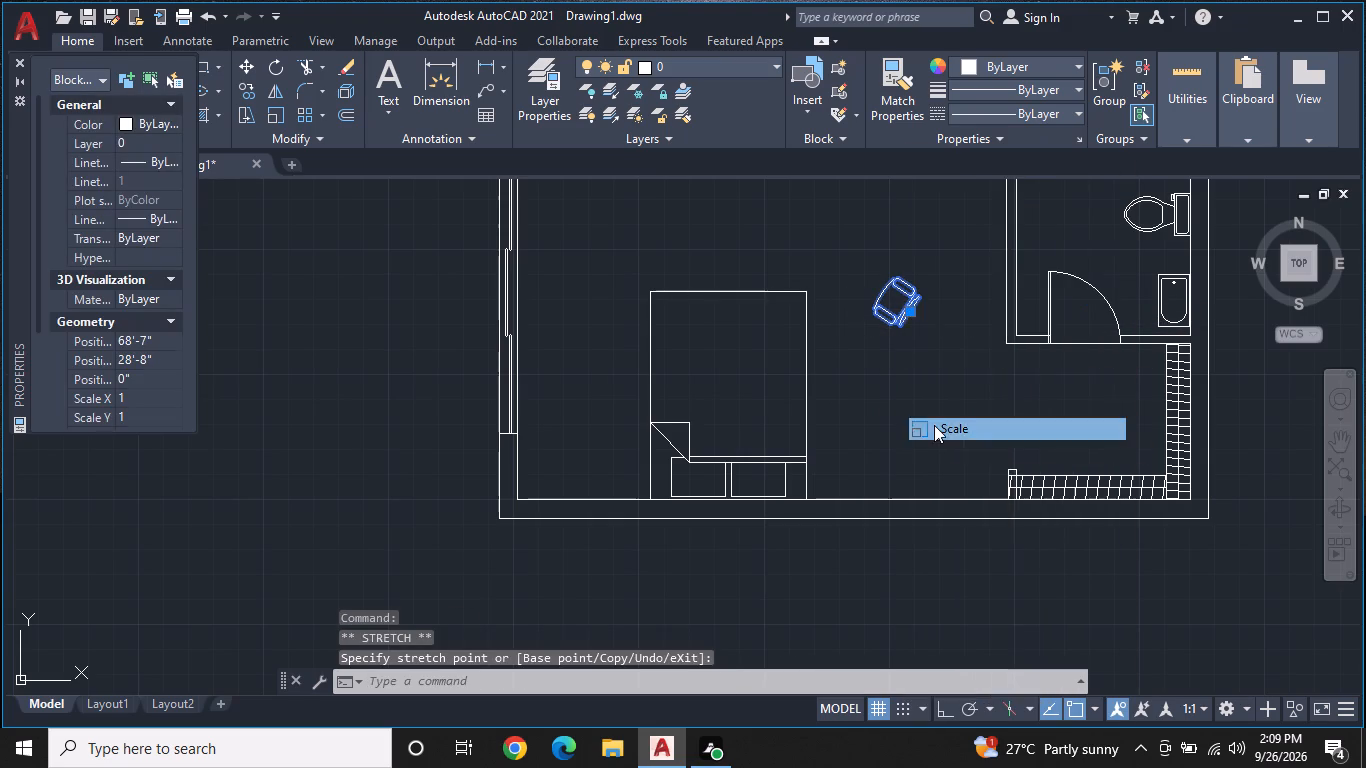
click(900, 333)
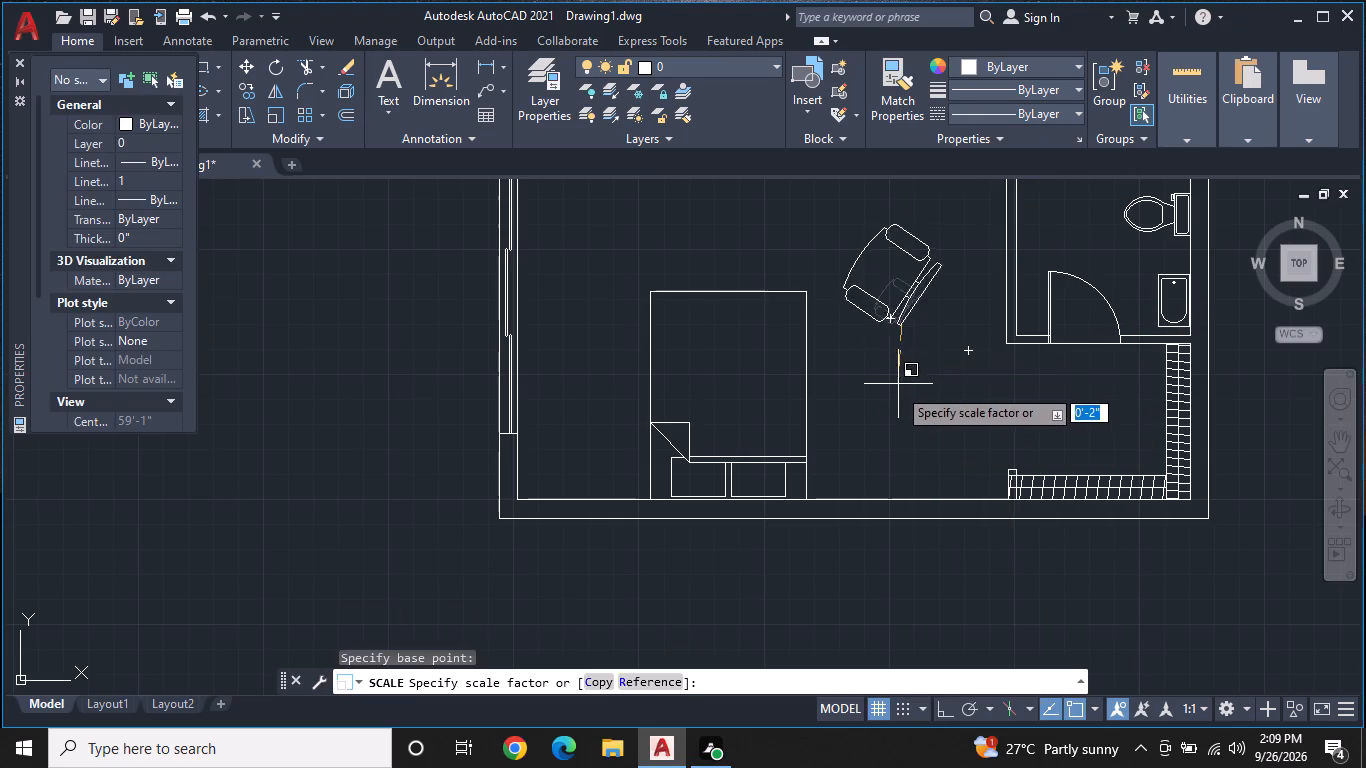
click(902, 364)
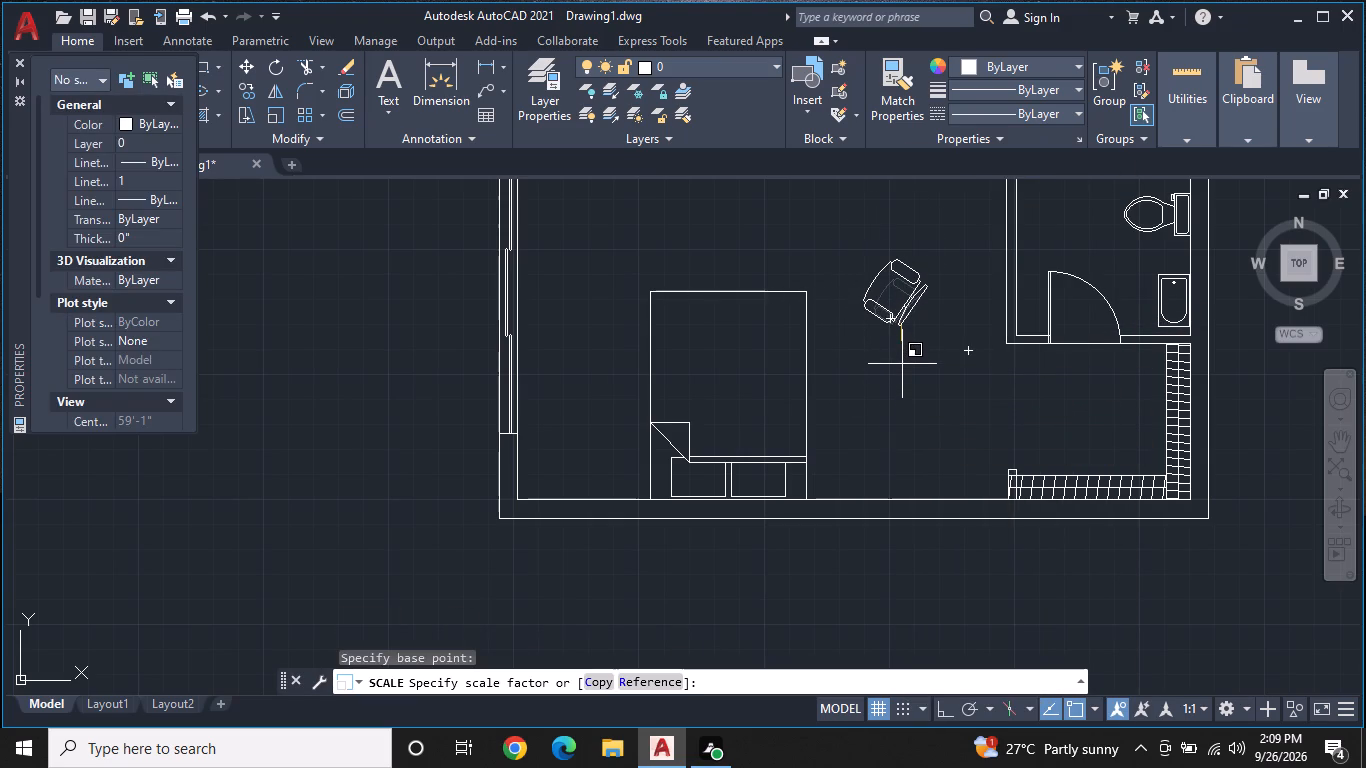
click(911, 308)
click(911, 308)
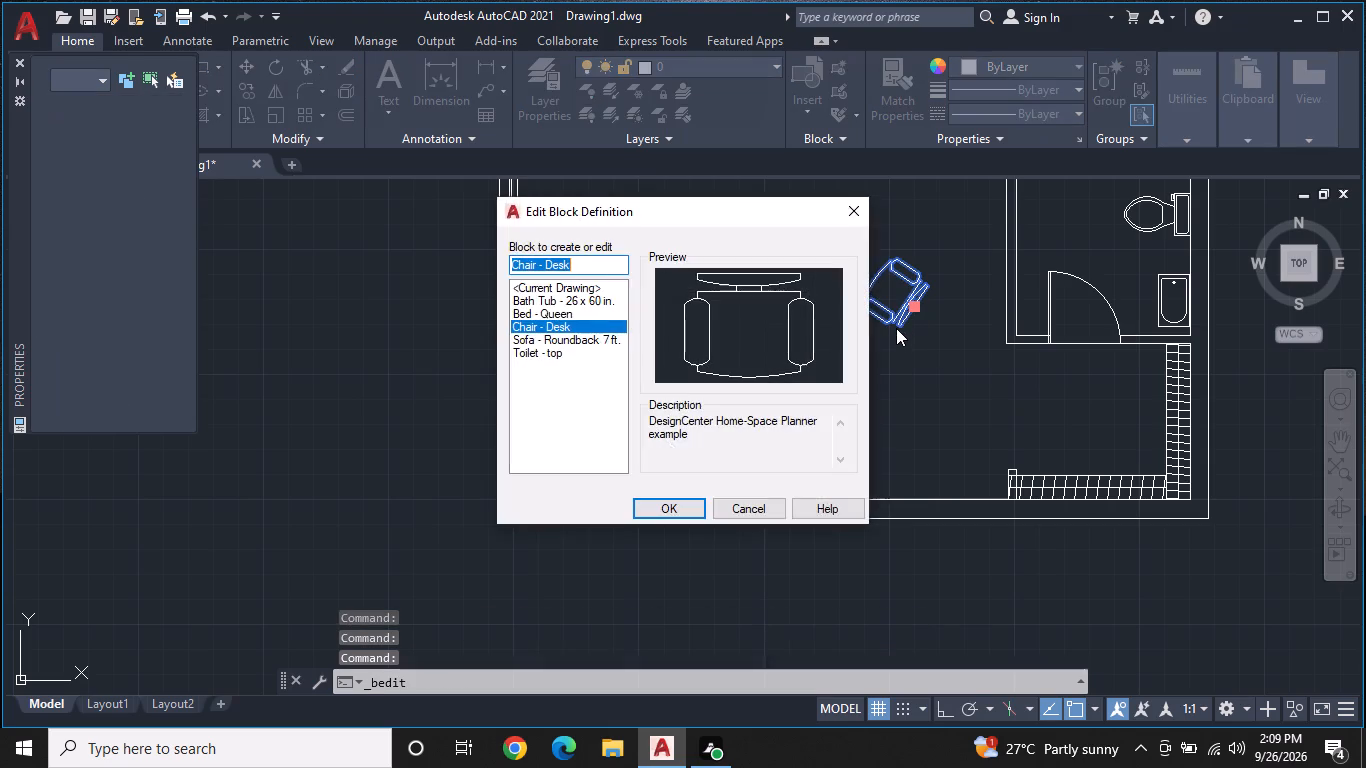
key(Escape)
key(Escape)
Draw a small circular side table freehand beside the desk chair, centred at about X 69'-7", Y 31'-6".
middle_drag(928, 322, 883, 430)
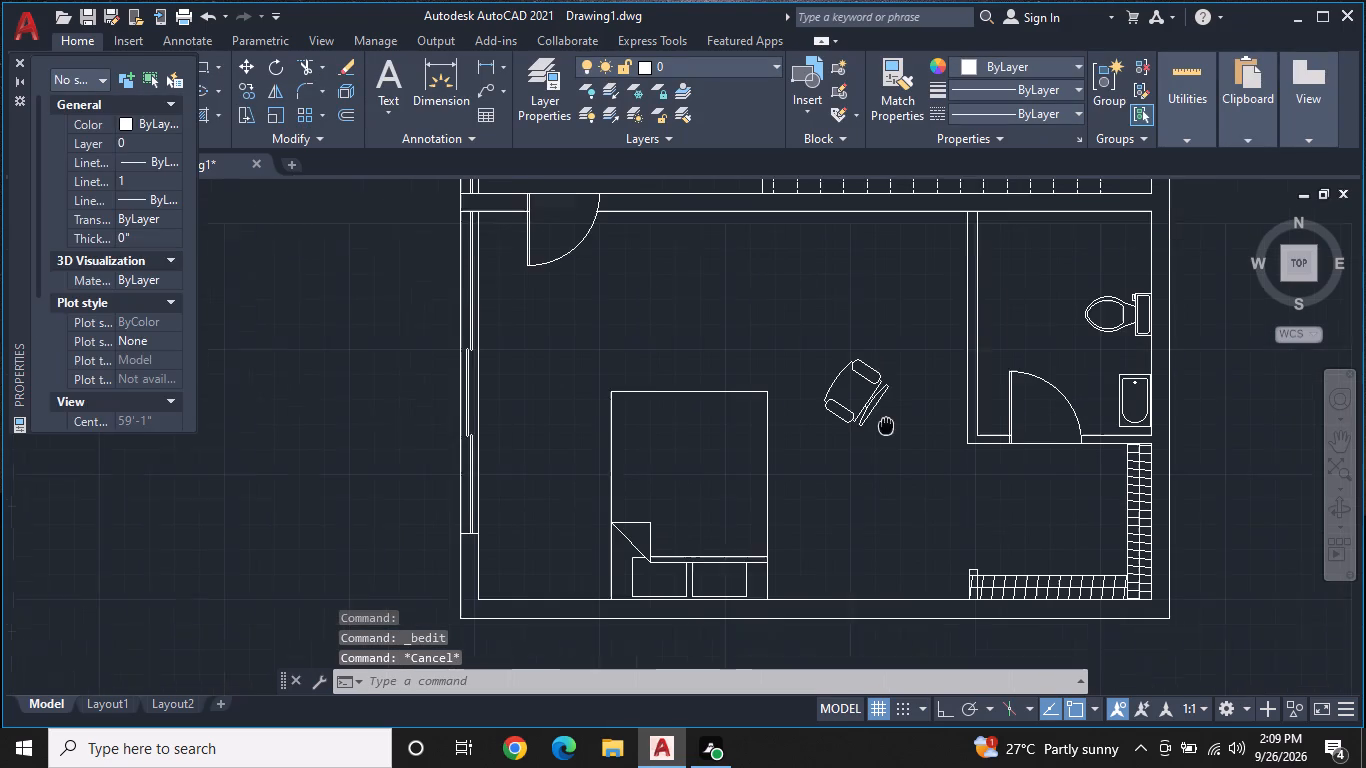
middle_drag(883, 430, 881, 432)
text(C)
key(space)
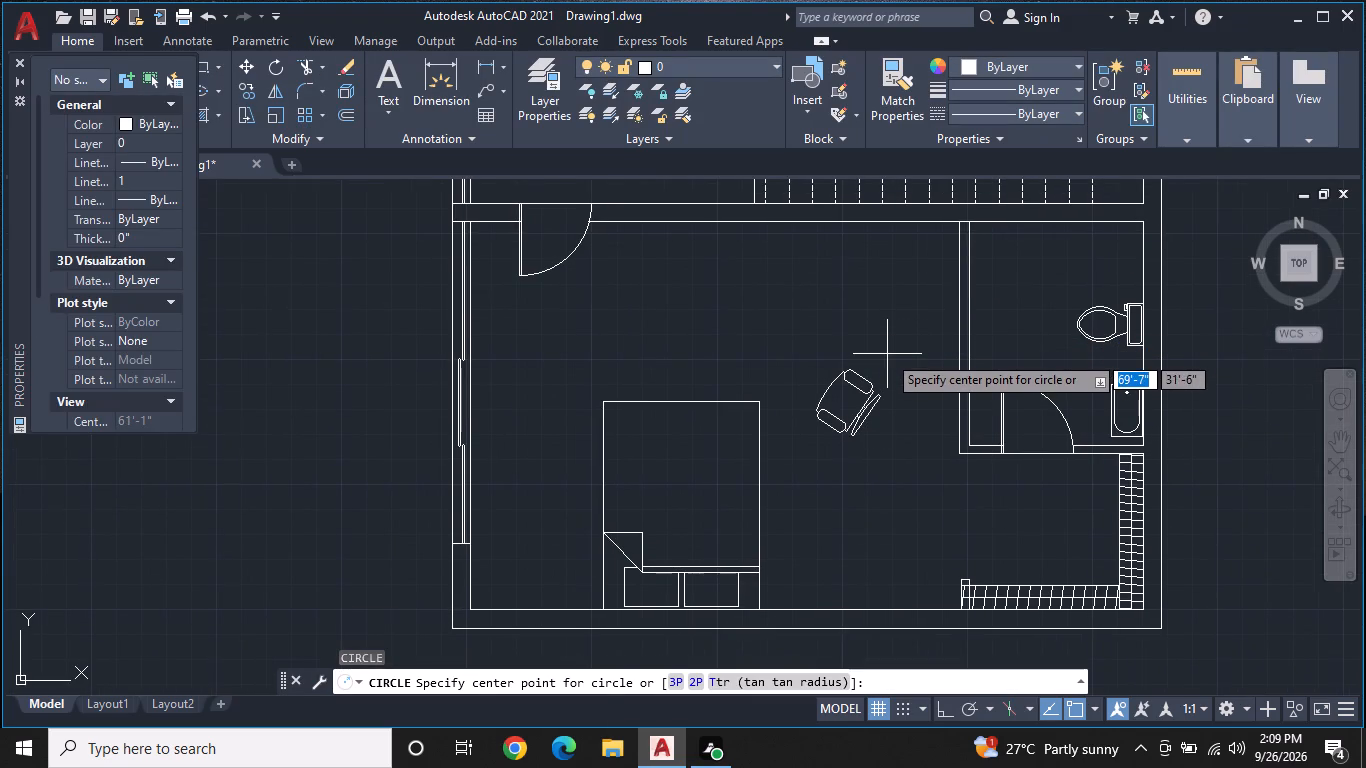
click(887, 354)
click(897, 371)
key(Escape)
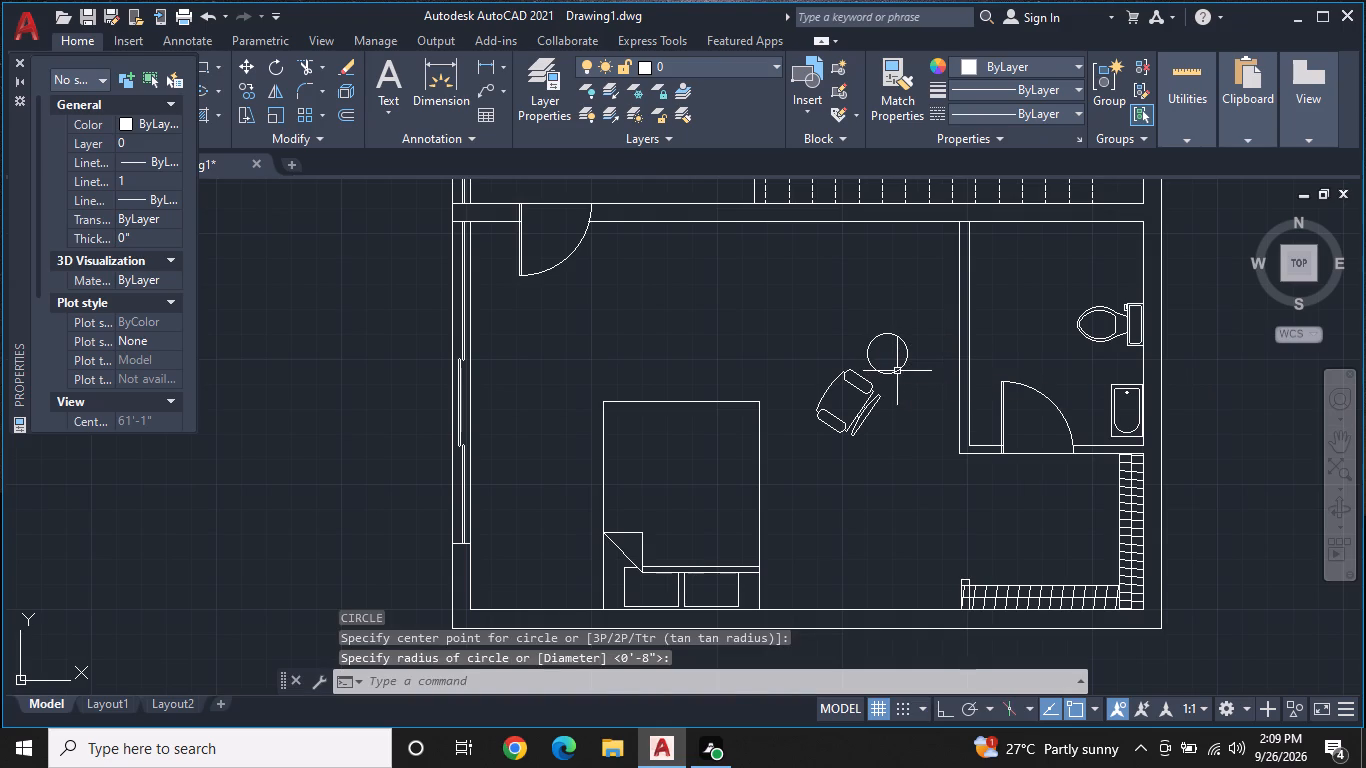
Close the Properties palette to clear the drawing area.
middle_drag(893, 321, 903, 389)
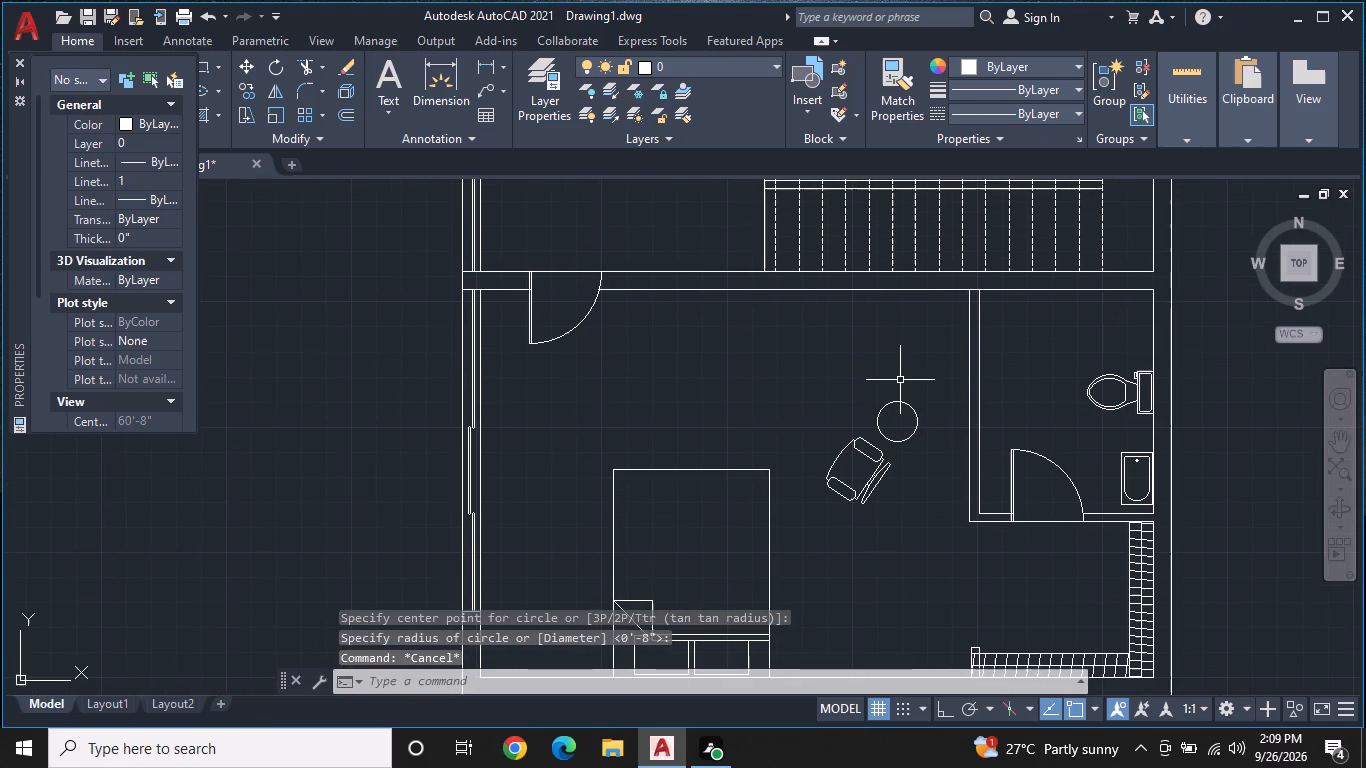
scroll(900, 380, down, 1)
middle_drag(895, 373, 873, 398)
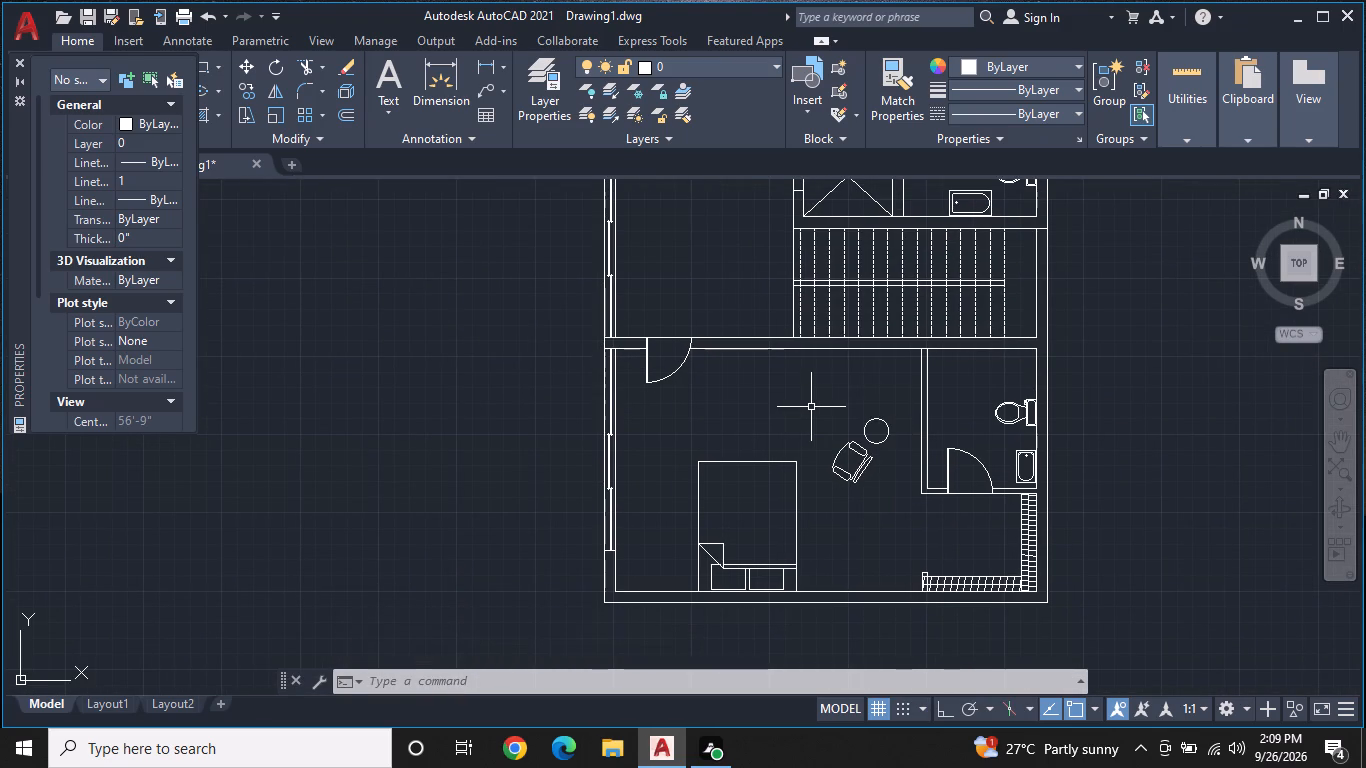
scroll(796, 374, up, 1)
middle_drag(794, 374, 796, 444)
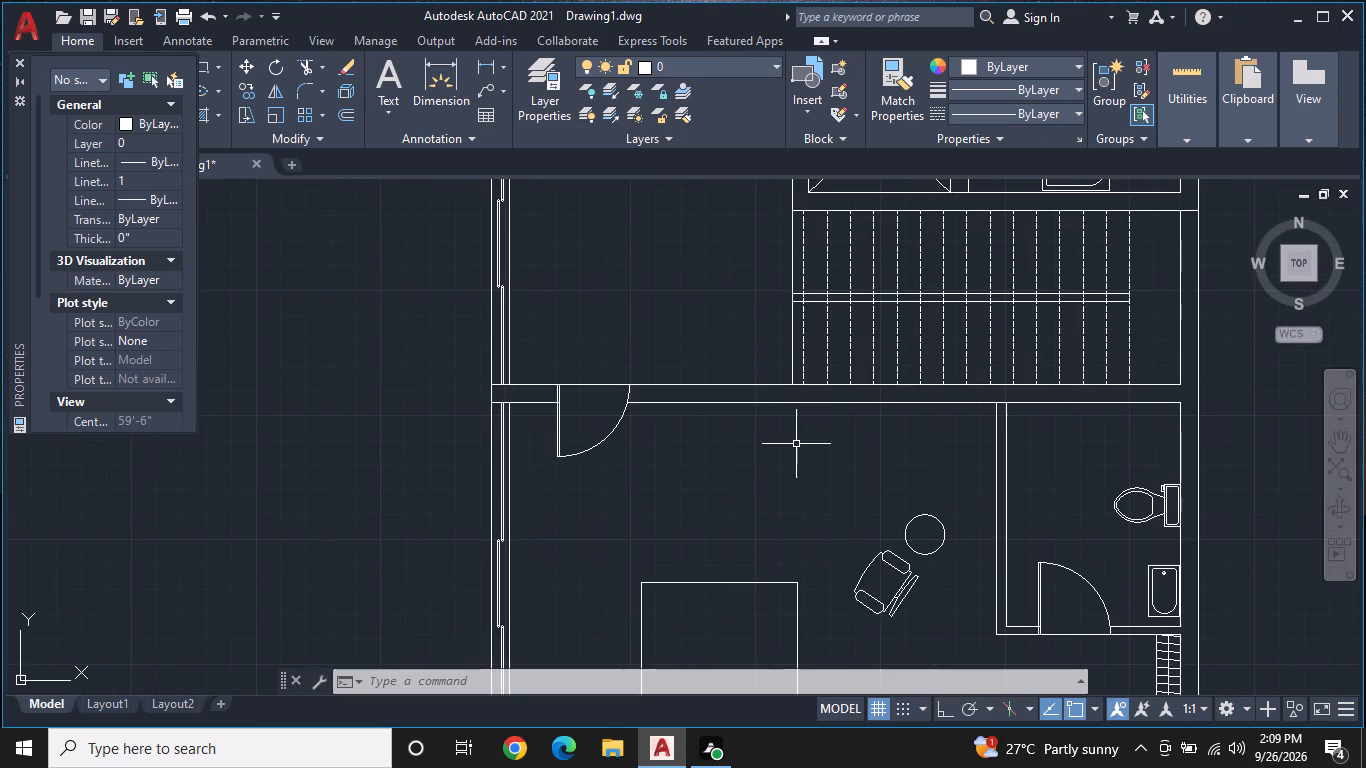
scroll(796, 444, down, 1)
middle_drag(758, 333, 742, 417)
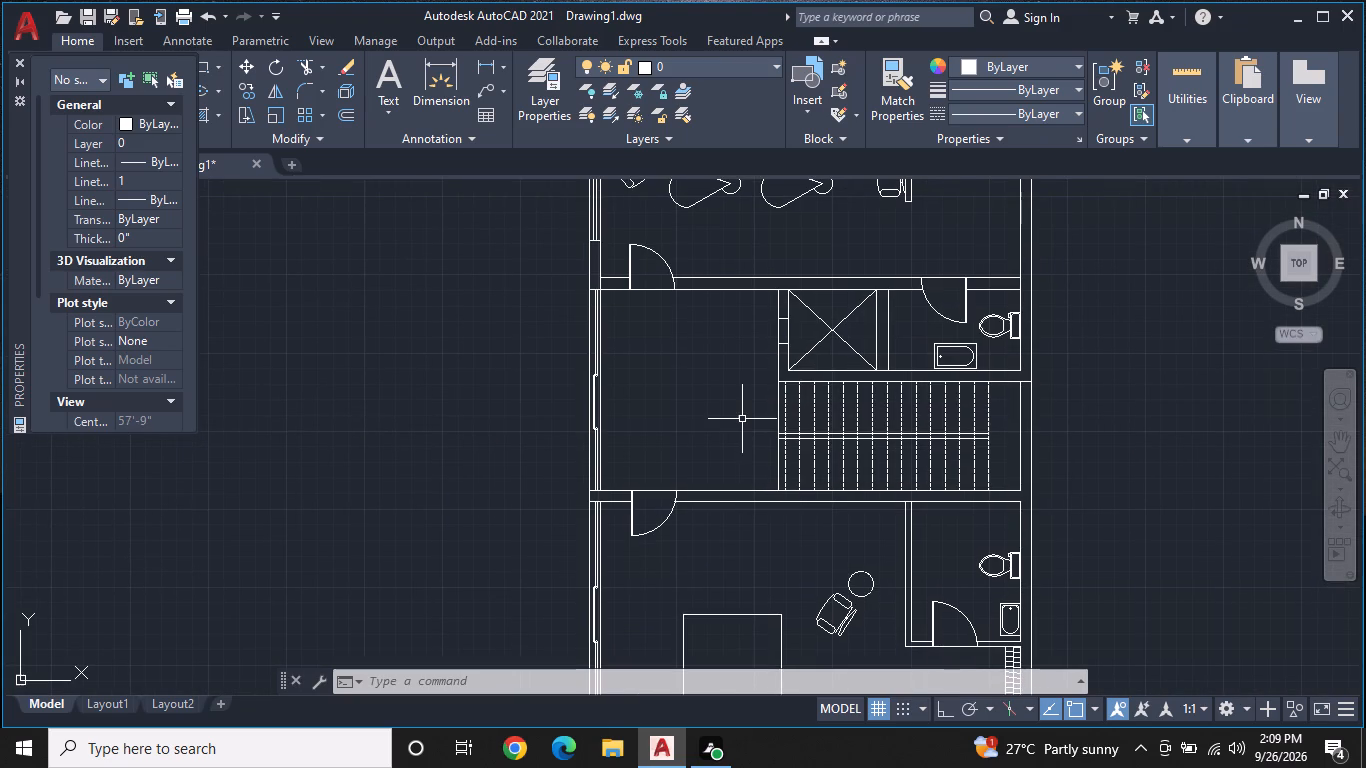
middle_drag(719, 385, 706, 465)
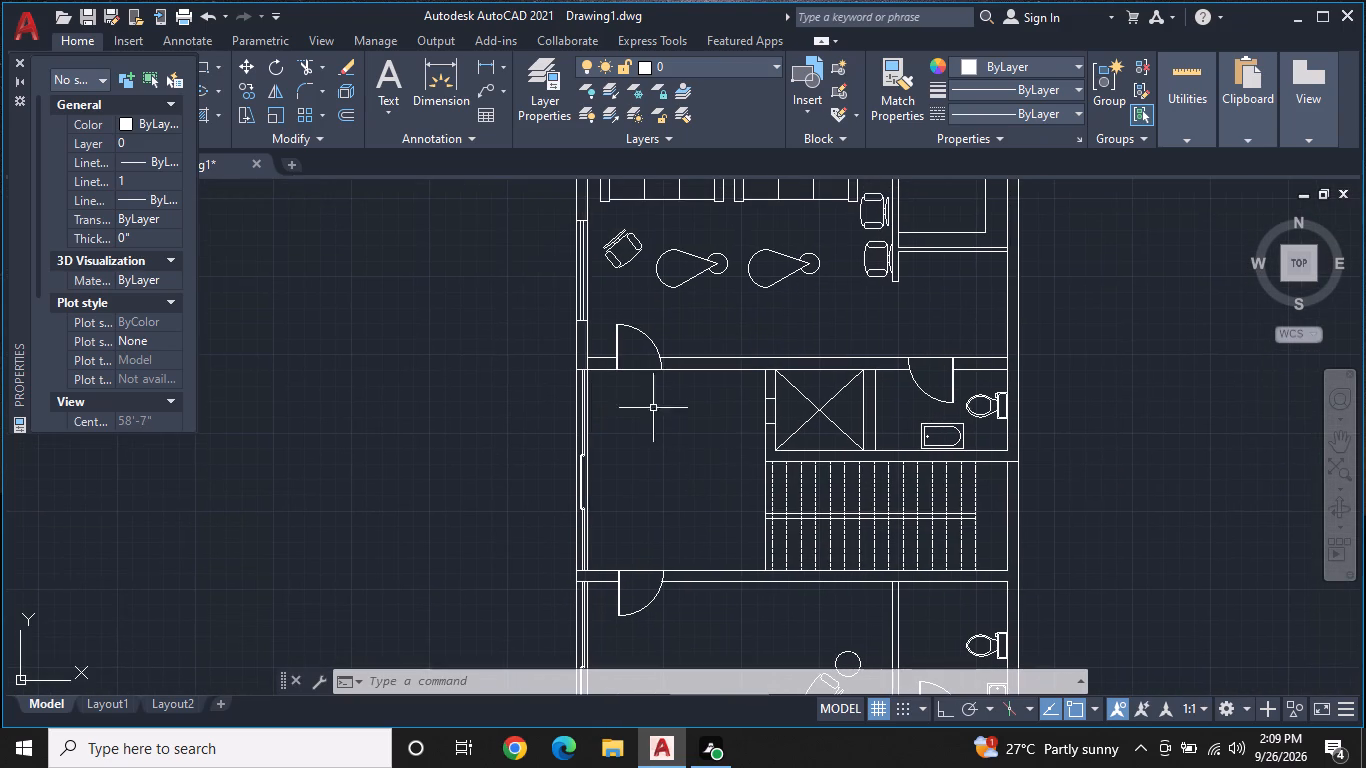
click(18, 56)
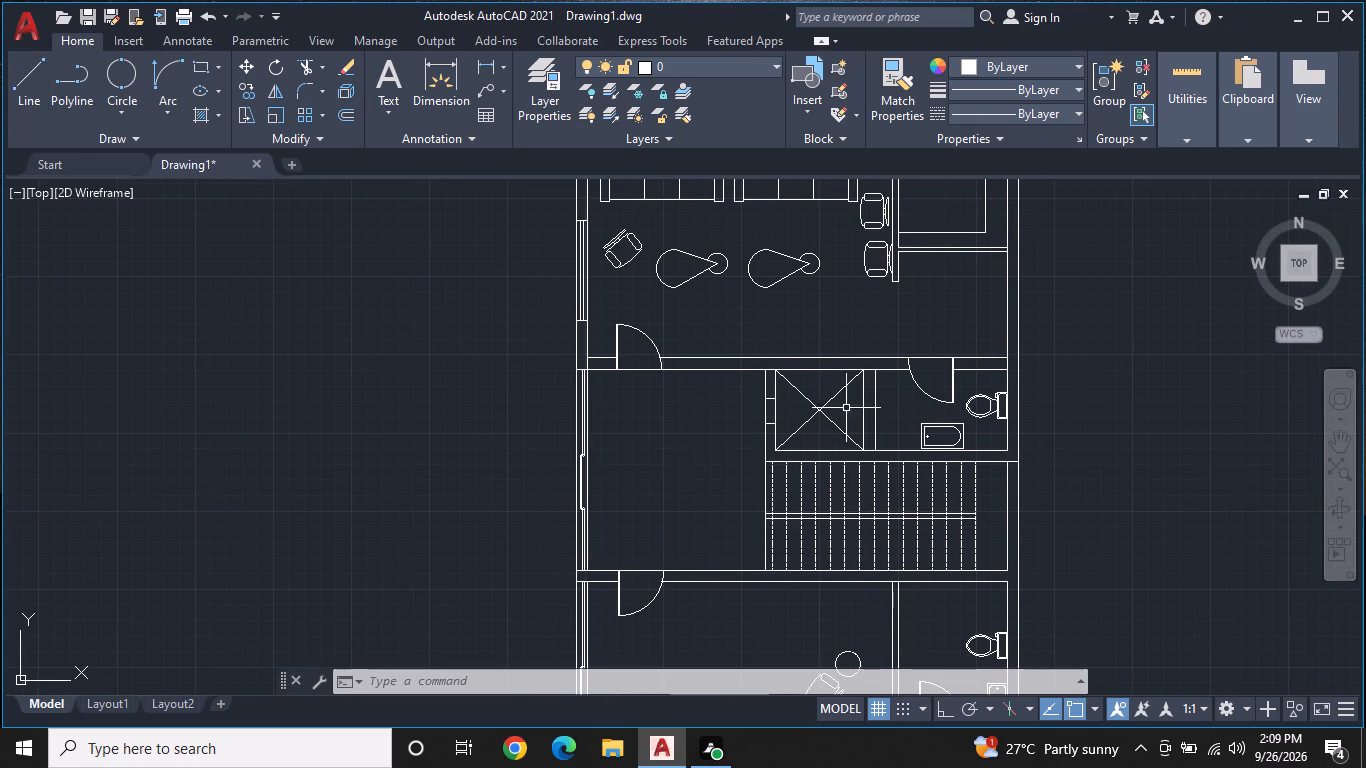
With Ortho on, place single-line text below the sofa room's tables, about 1'-6" high at rotation 0, reading "MULTIIPURPOSE HALL".
middle_drag(811, 320, 798, 393)
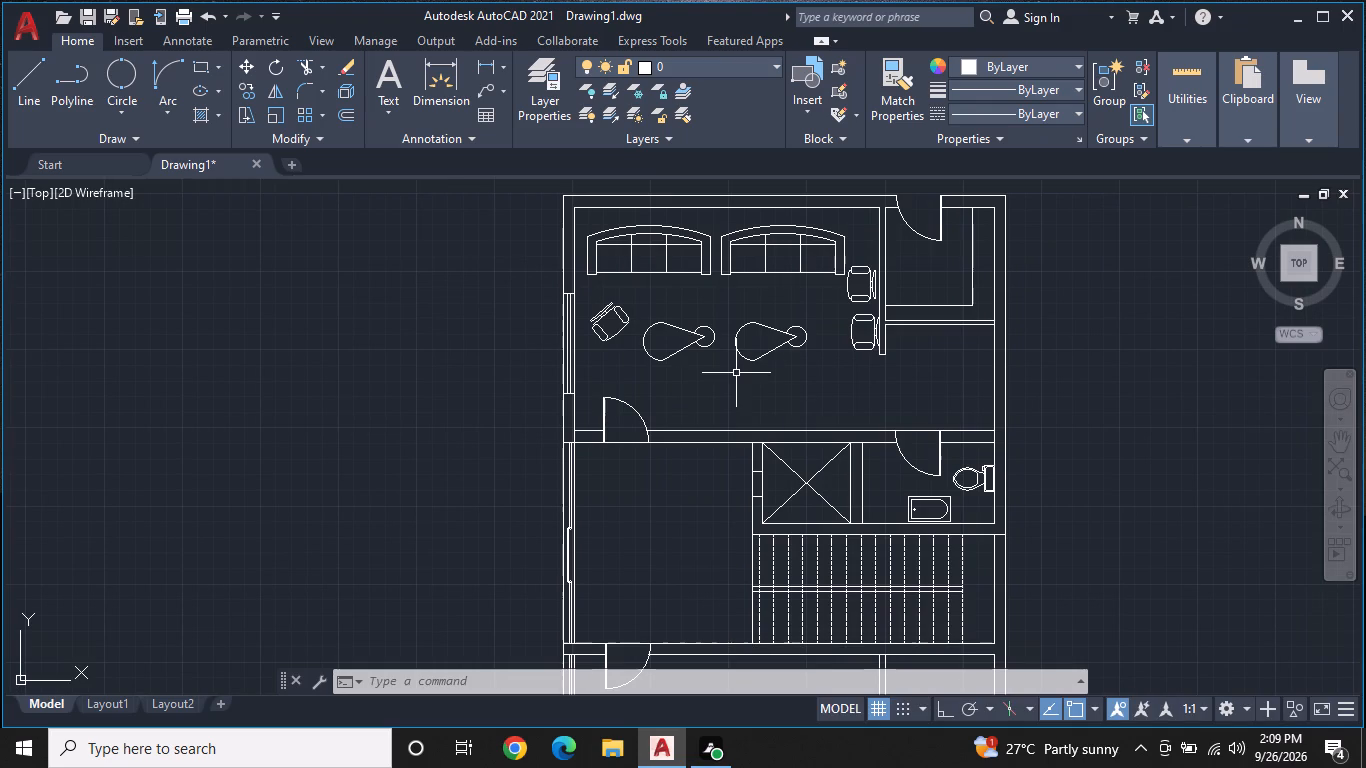
key(t)
key(e)
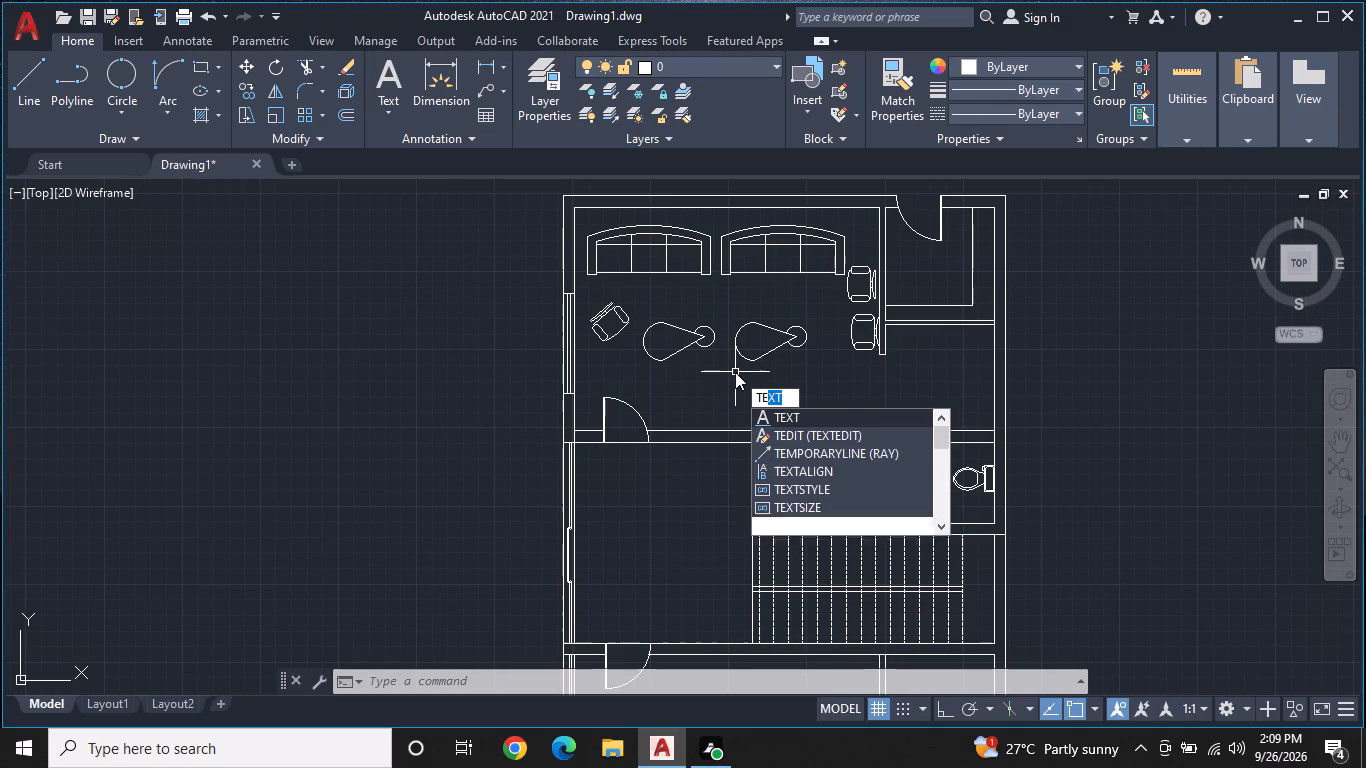
key(space)
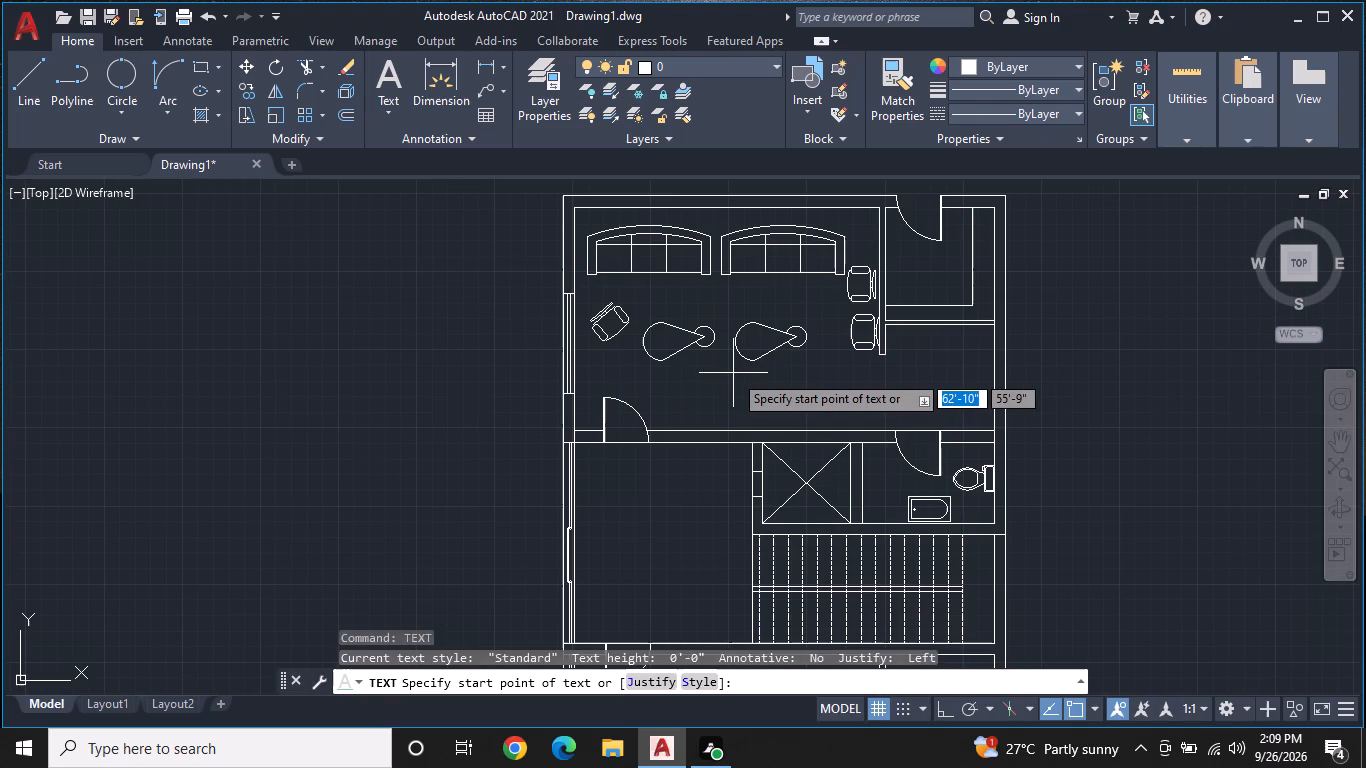
click(682, 379)
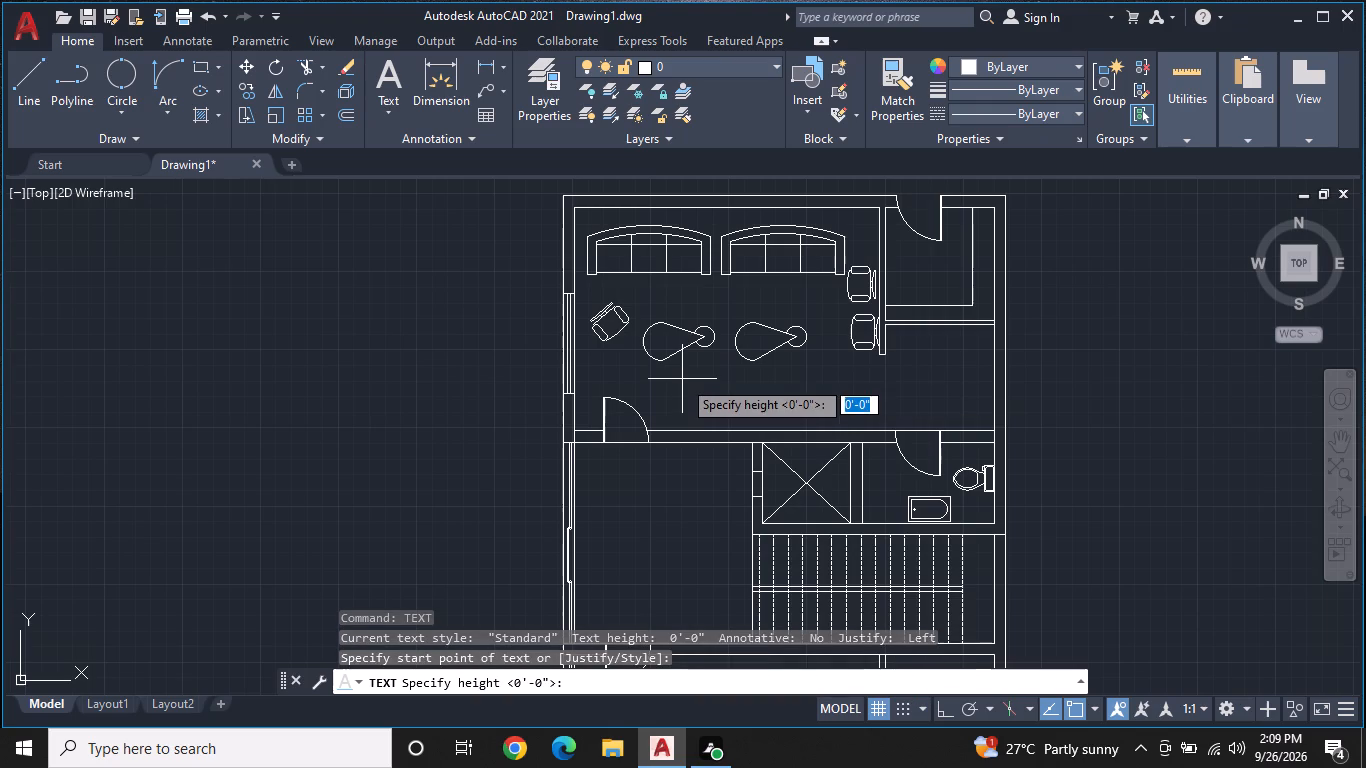
key(F8)
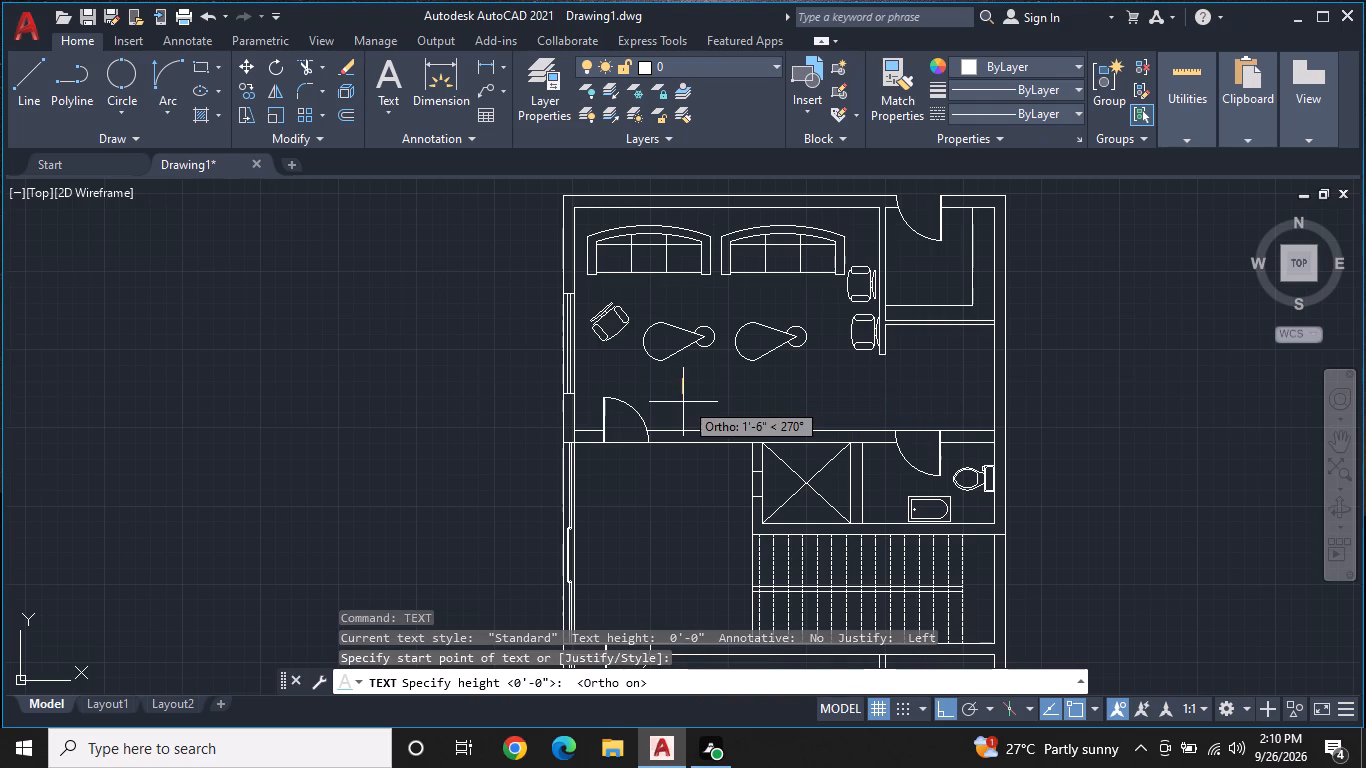
click(682, 399)
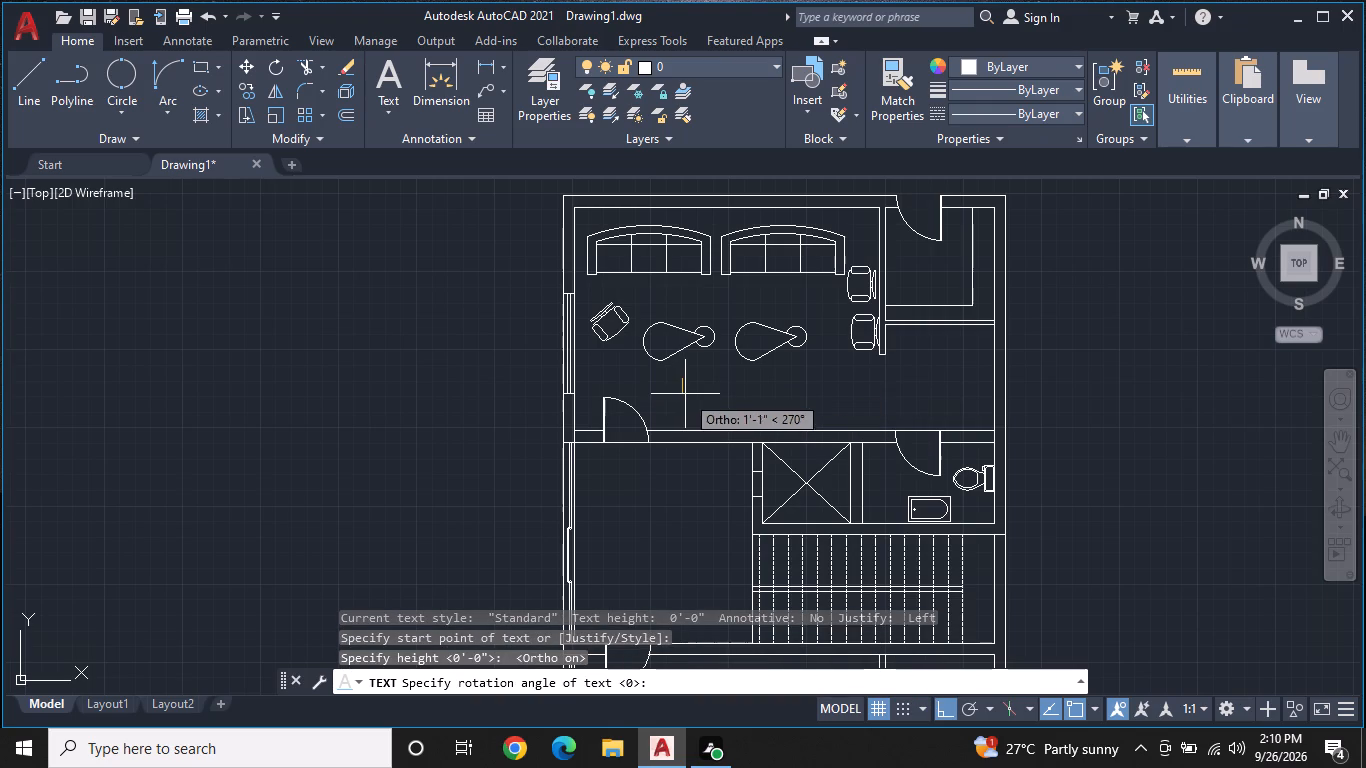
key(0)
key(Return)
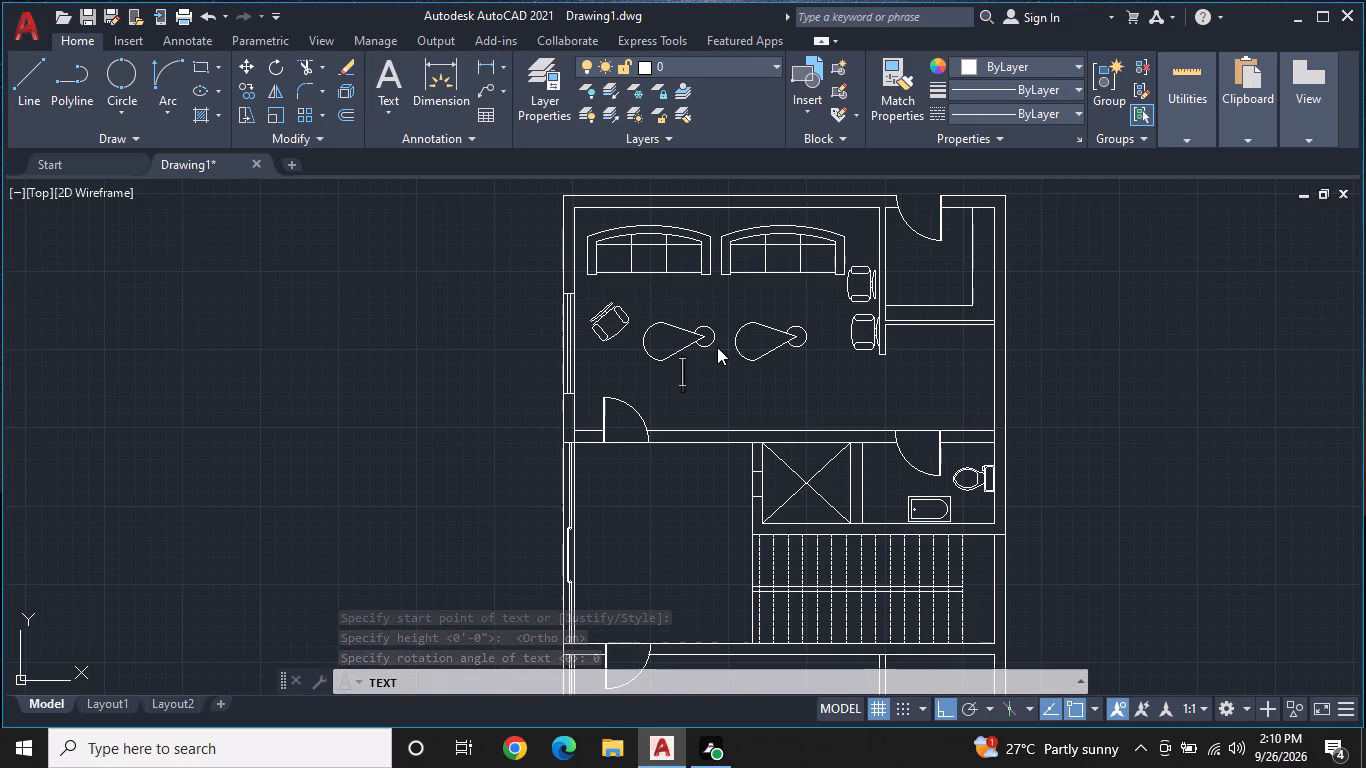
text(MU)
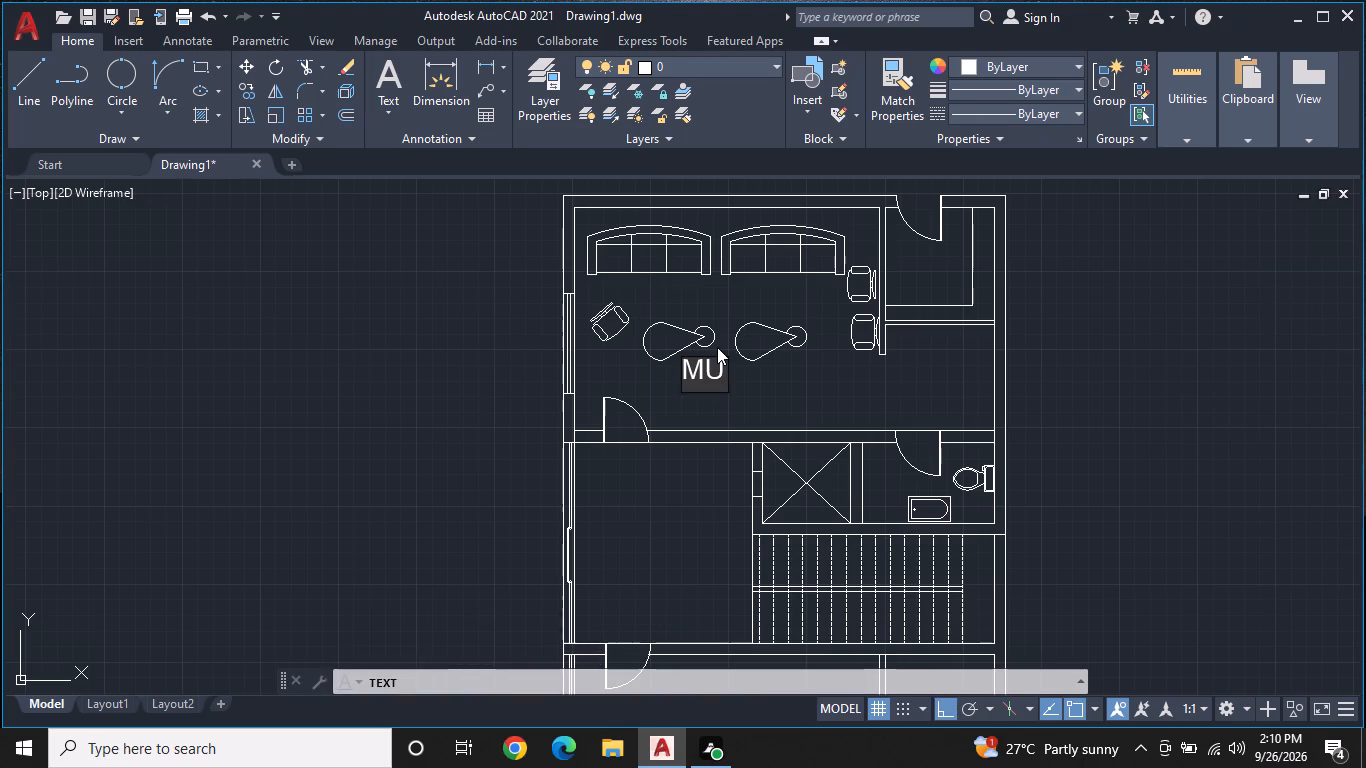
text(LTI)
text(IP)
text(URP)
text(OSE)
key(space)
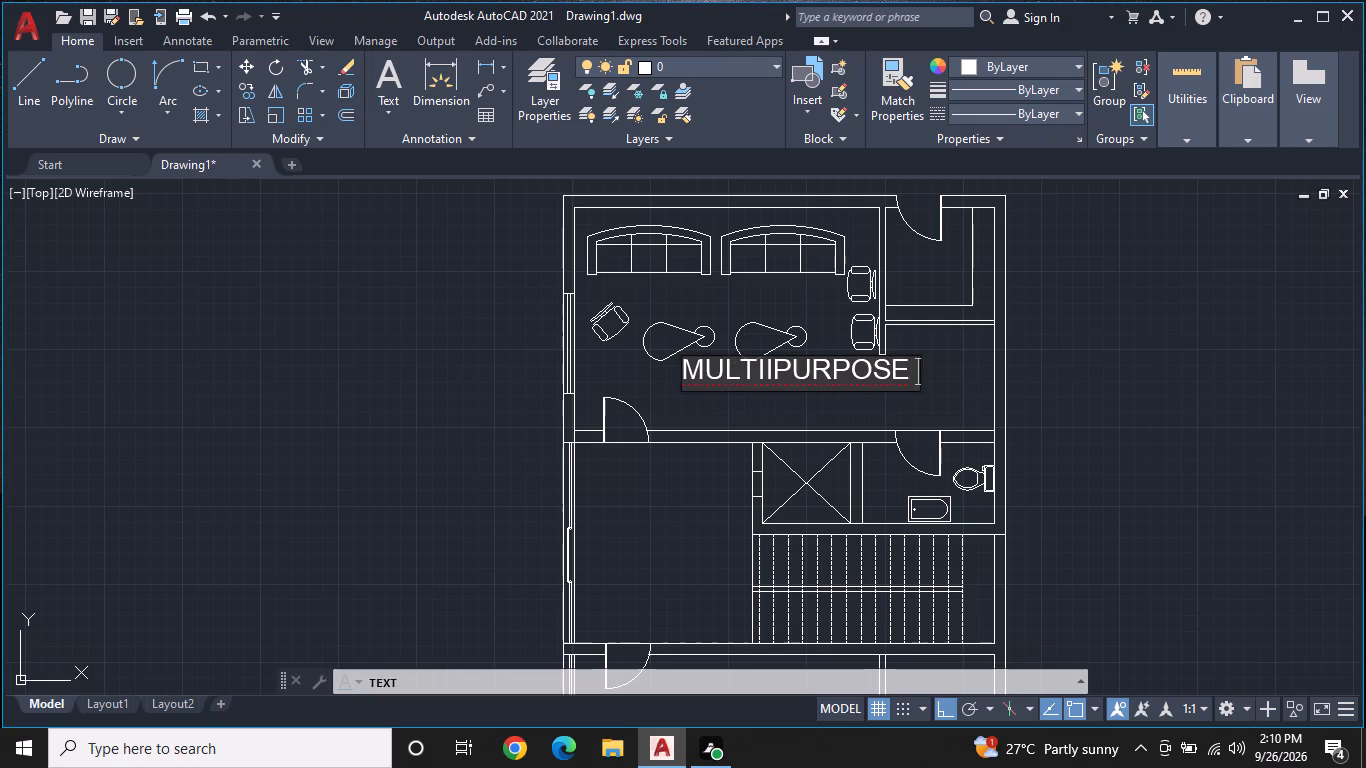
text(HALL)
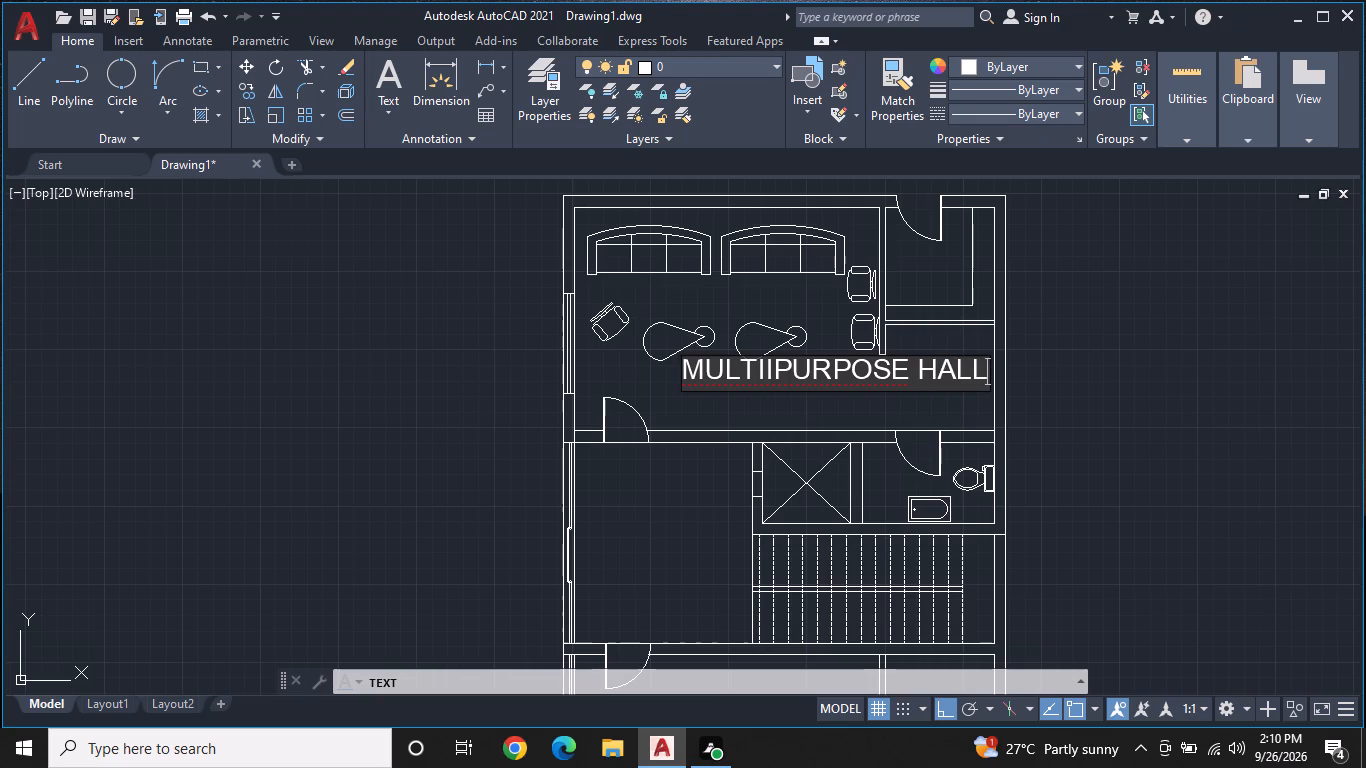
key(Return)
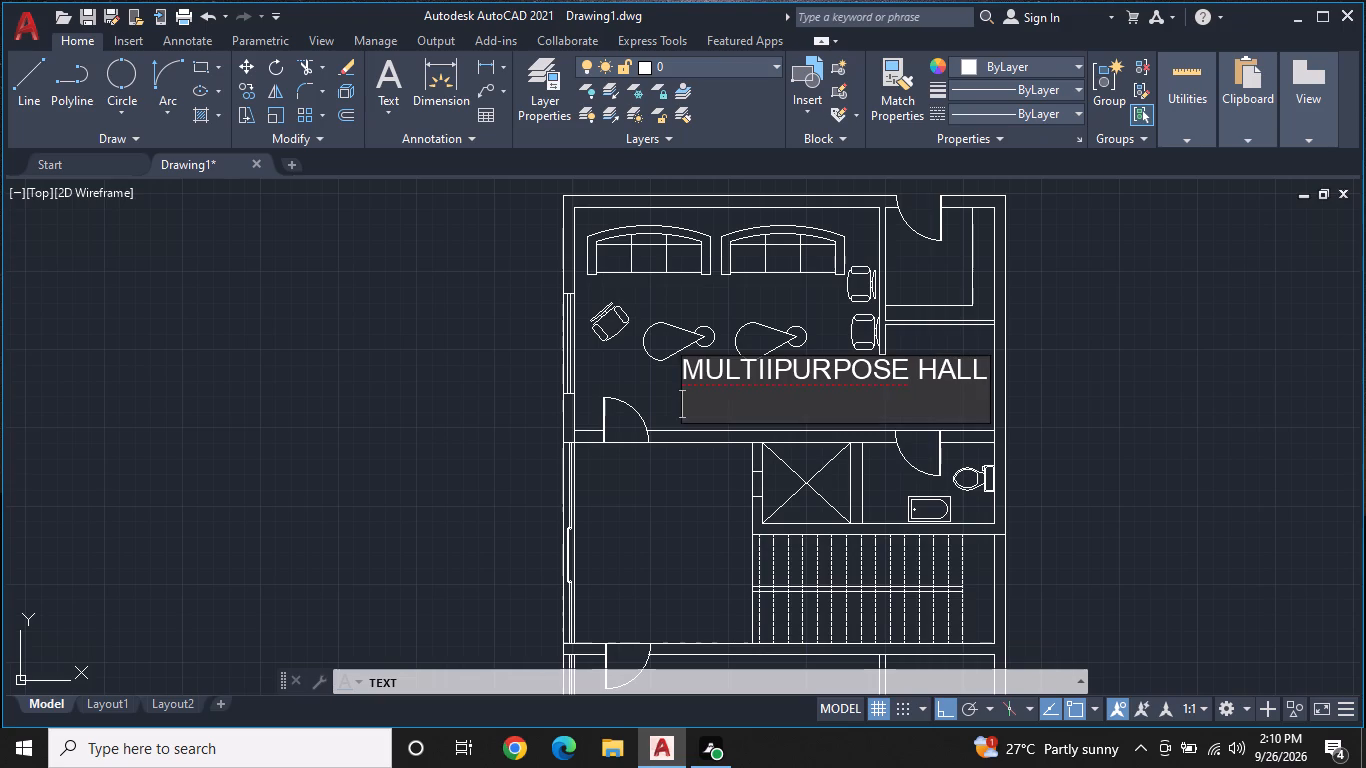
Add the second line "20'4'X14'11"" beneath the hall name and finish the text.
text(20)
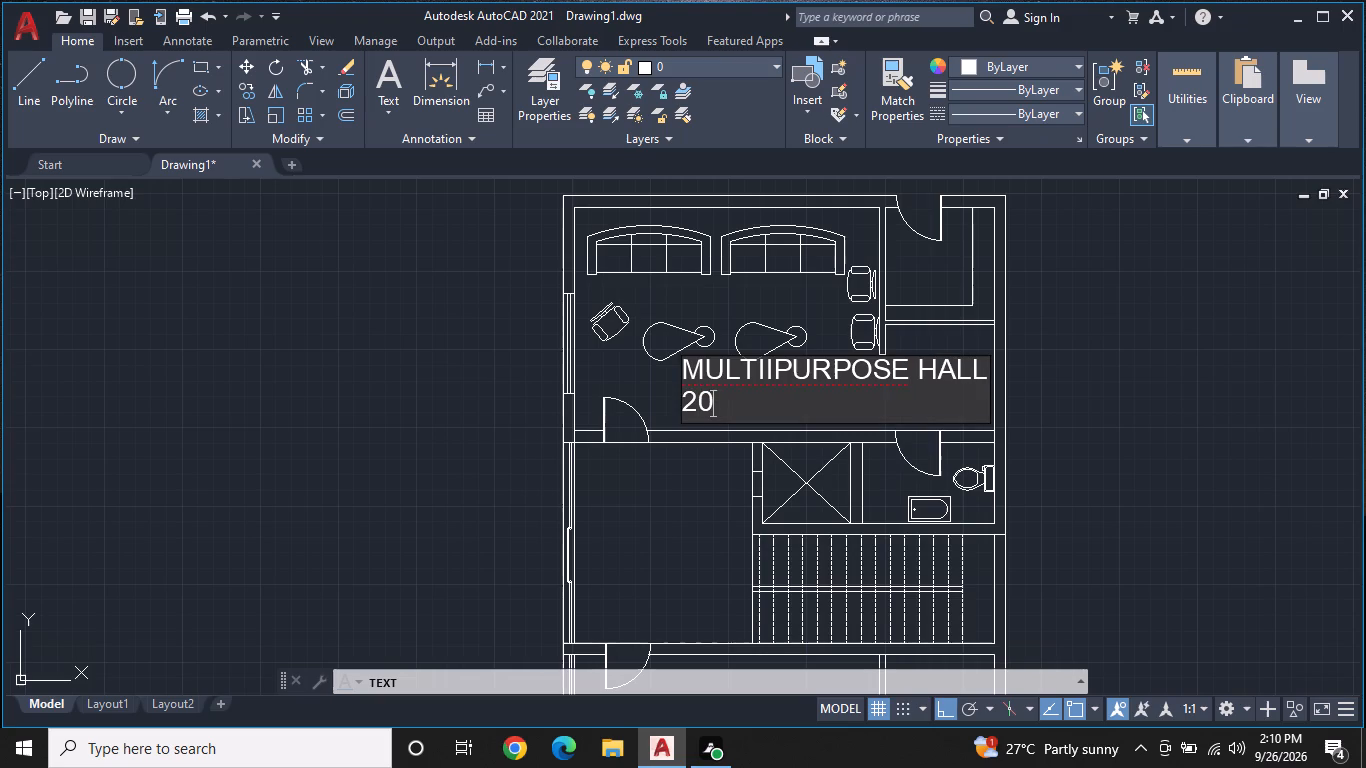
key(apostrophe)
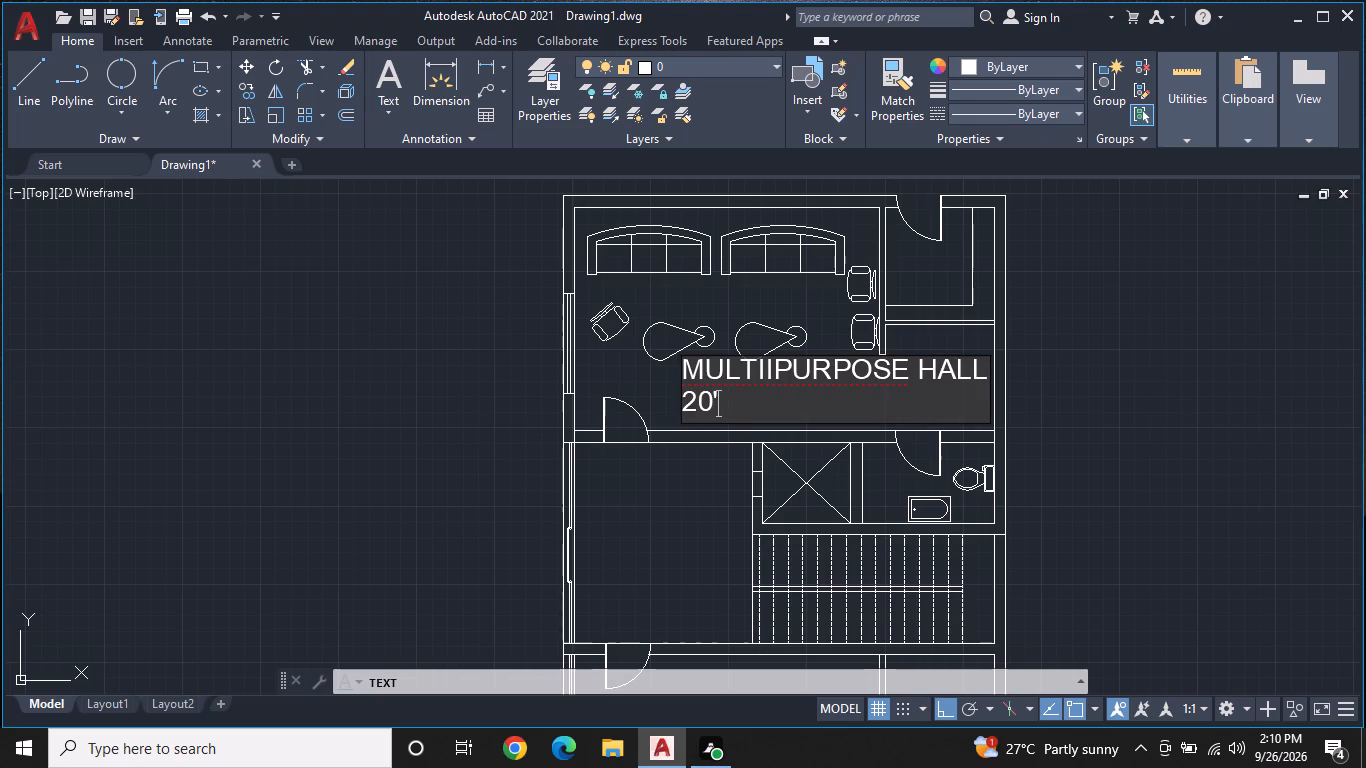
text(4')
key(x)
text(14')
text(11)
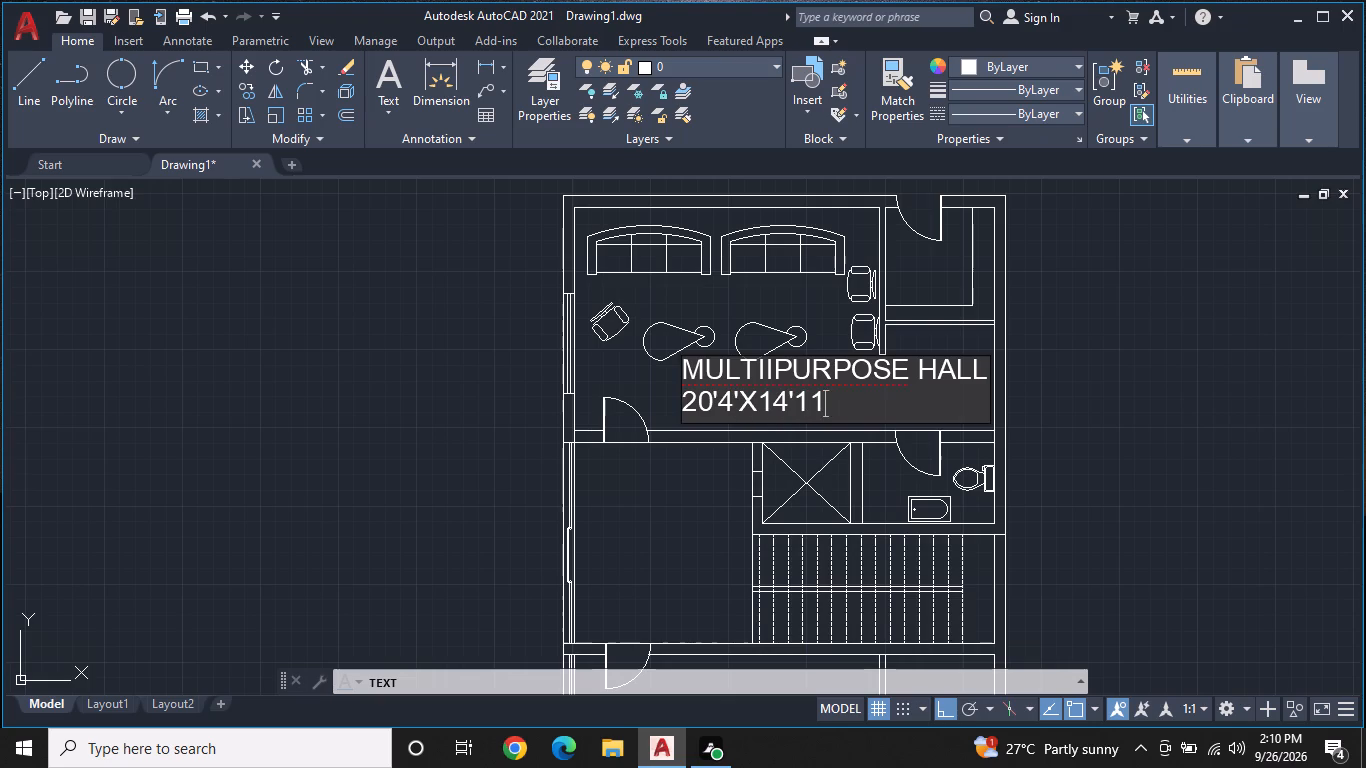
key(shift+quotedbl)
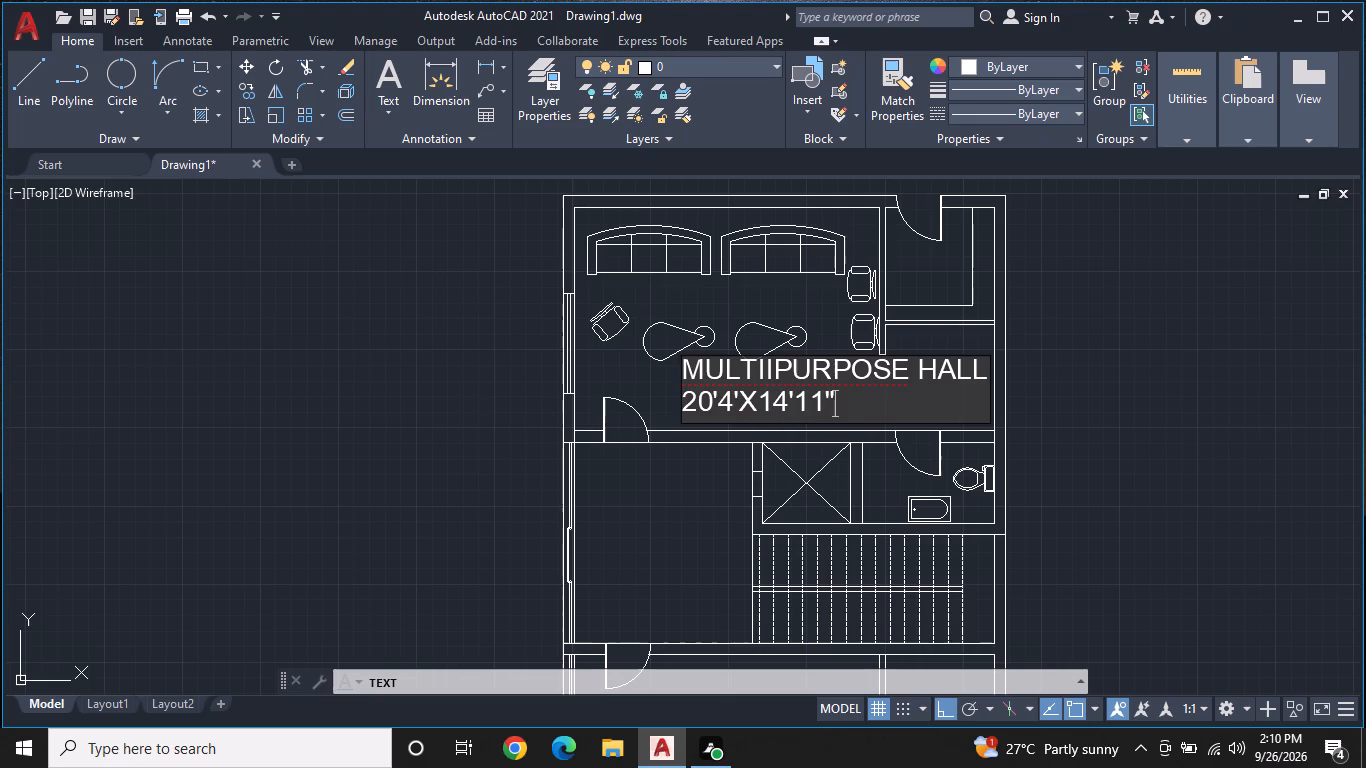
key(Return)
key(Return)
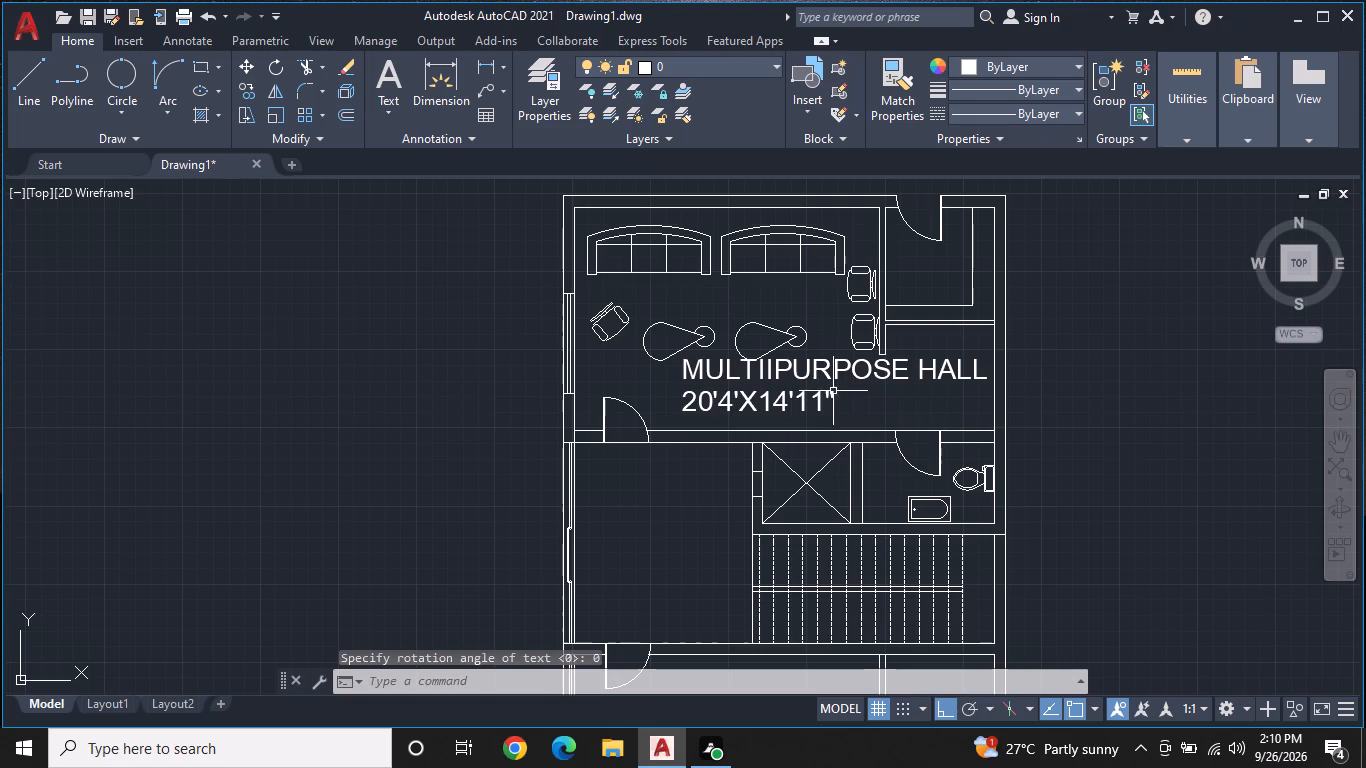
Scale both lines of the hall label down slightly freehand from the first line's insertion point.
click(867, 368)
click(815, 405)
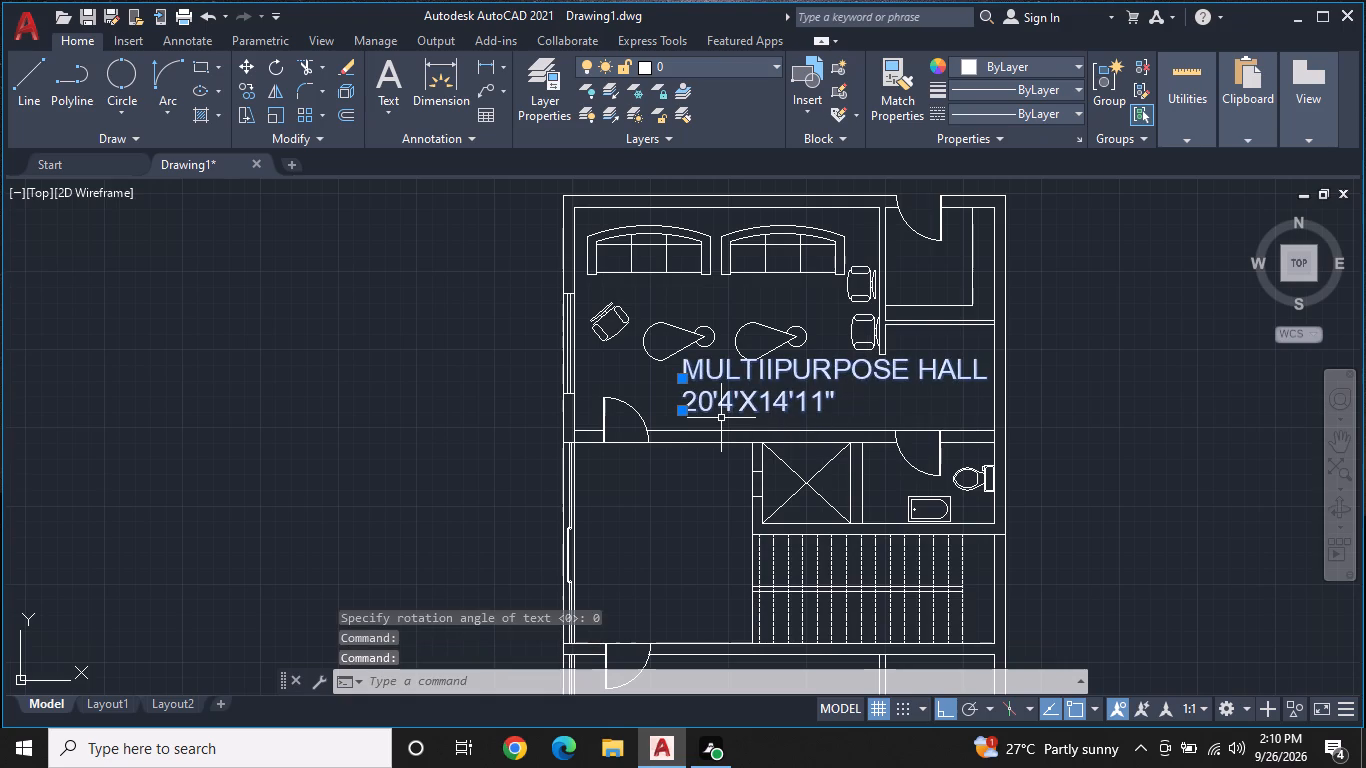
right_click(714, 416)
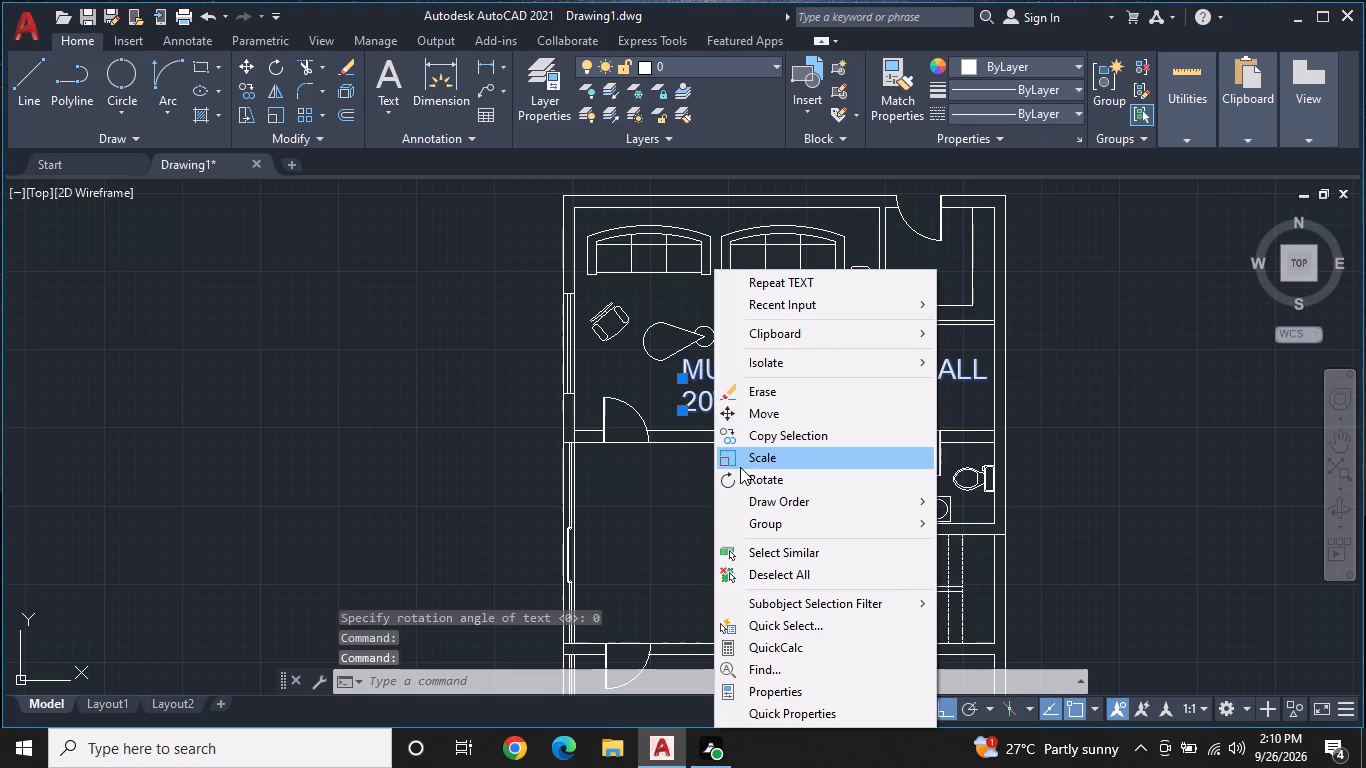
click(740, 461)
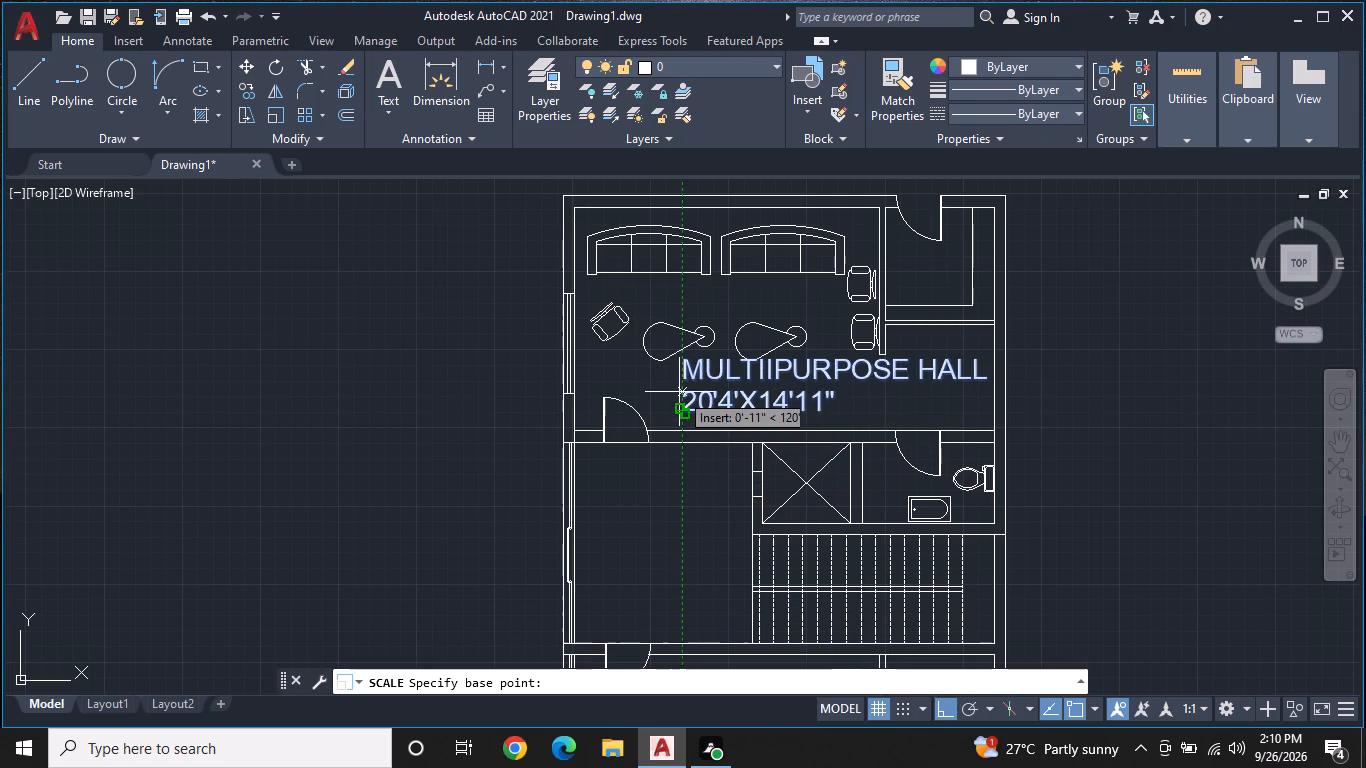
click(679, 387)
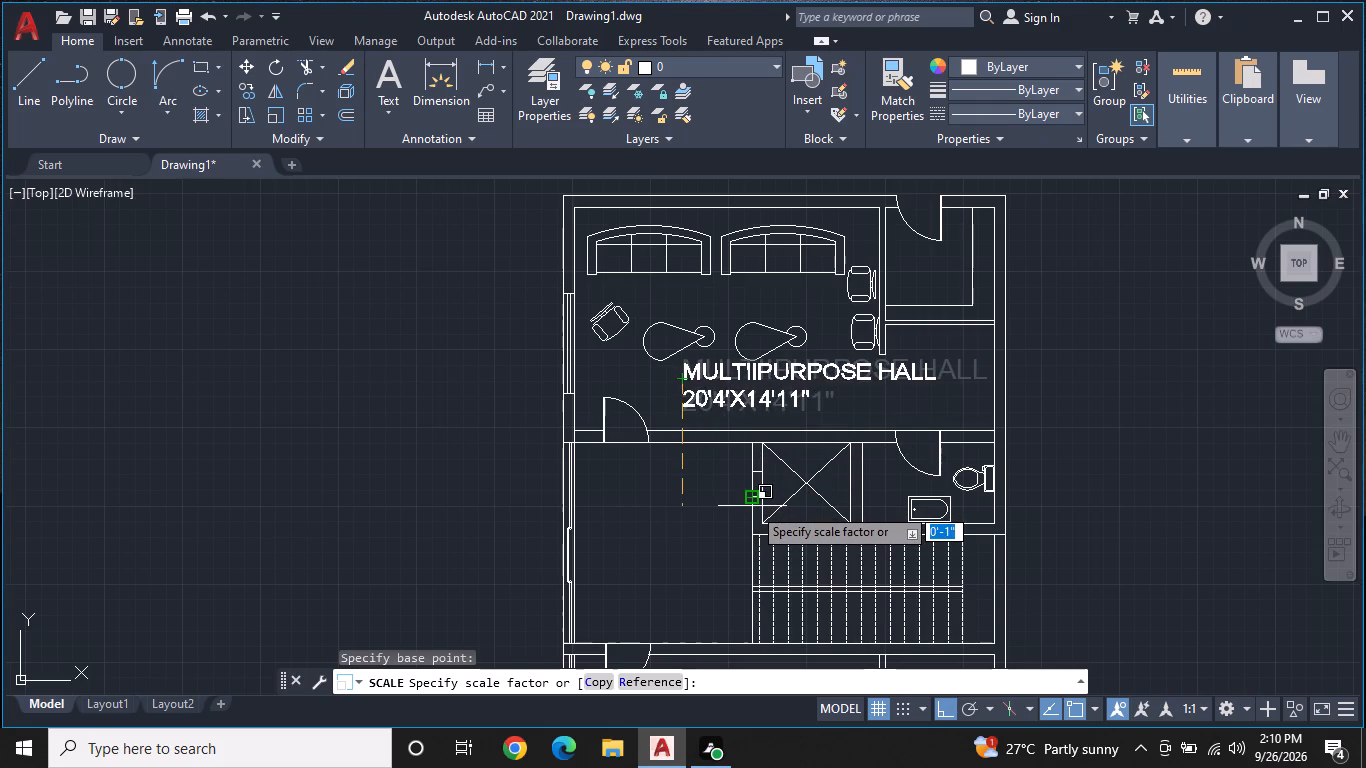
click(752, 502)
Move both lines of the hall label about 1'-6" horizontally towards the room's window wall.
click(781, 368)
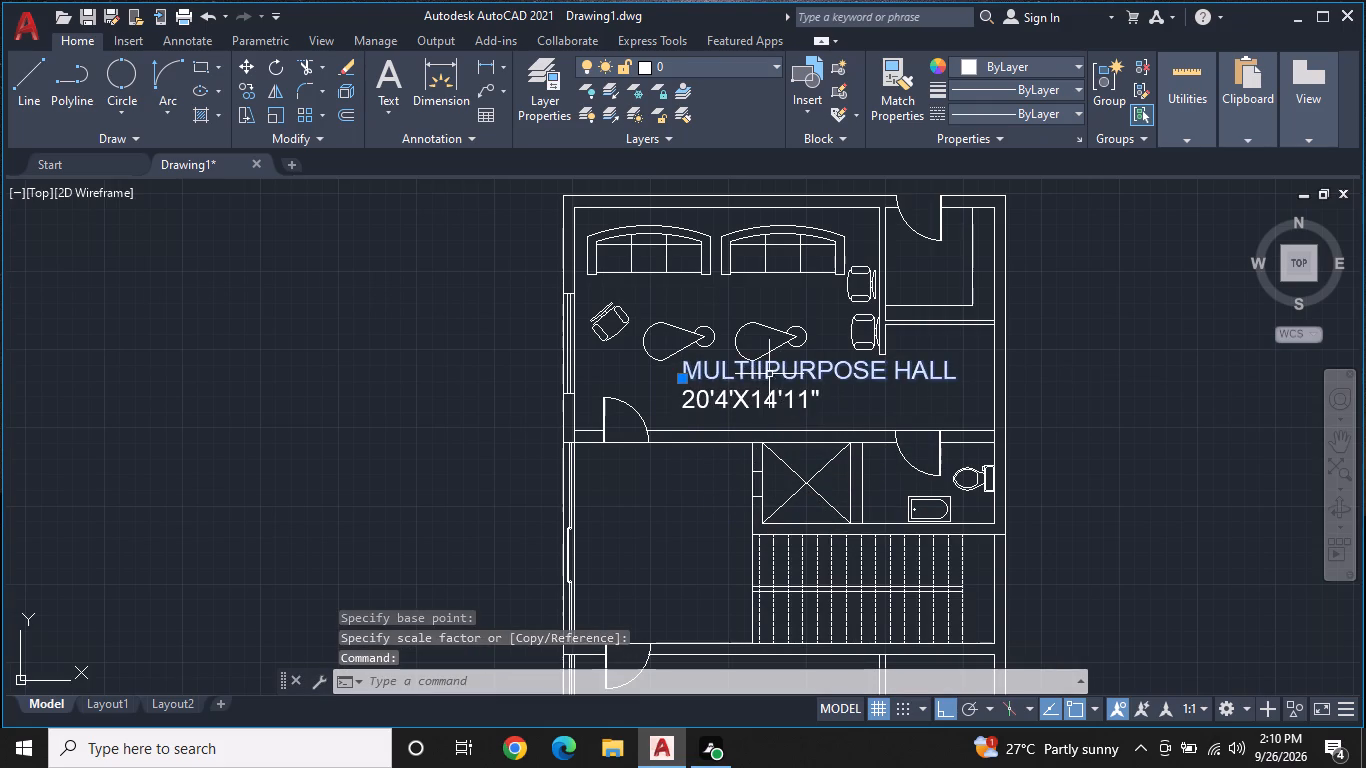
click(731, 405)
right_click(731, 405)
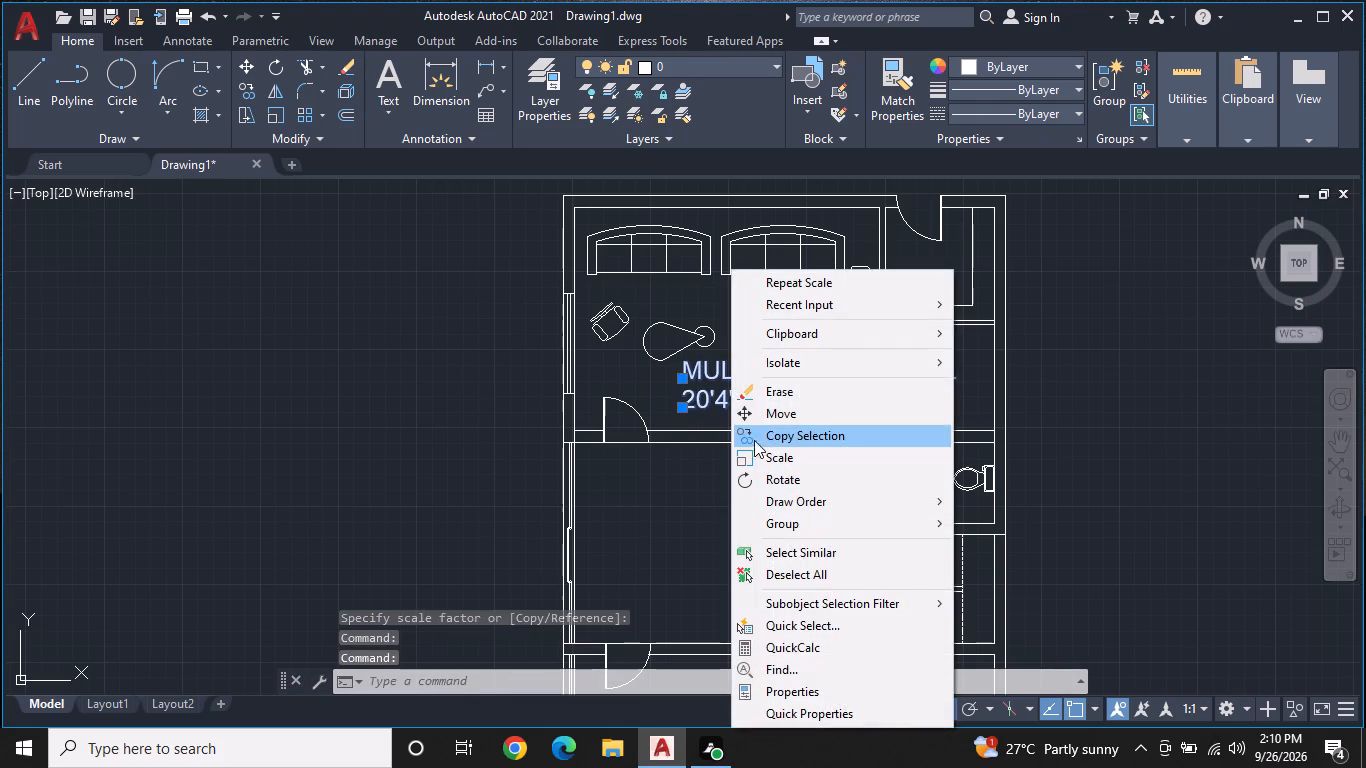
click(774, 409)
click(683, 402)
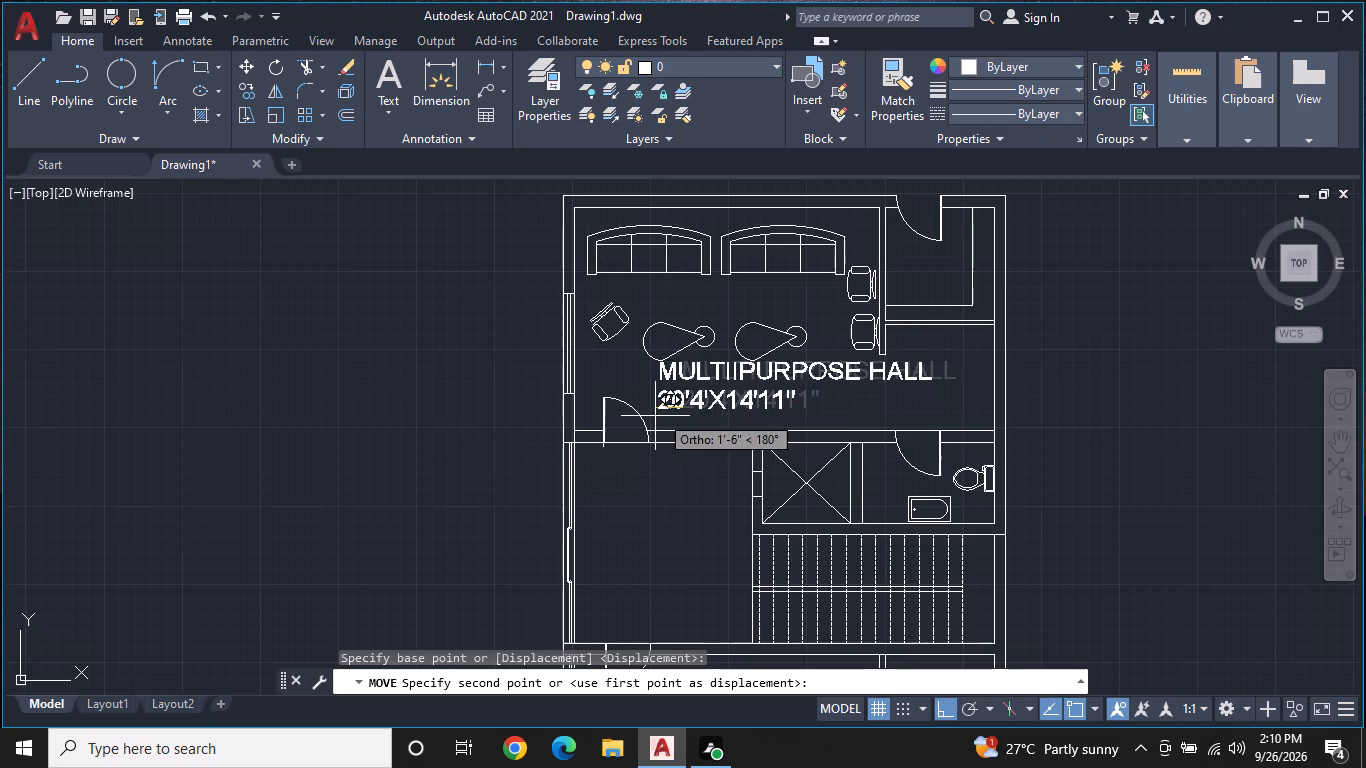
click(655, 416)
key(Escape)
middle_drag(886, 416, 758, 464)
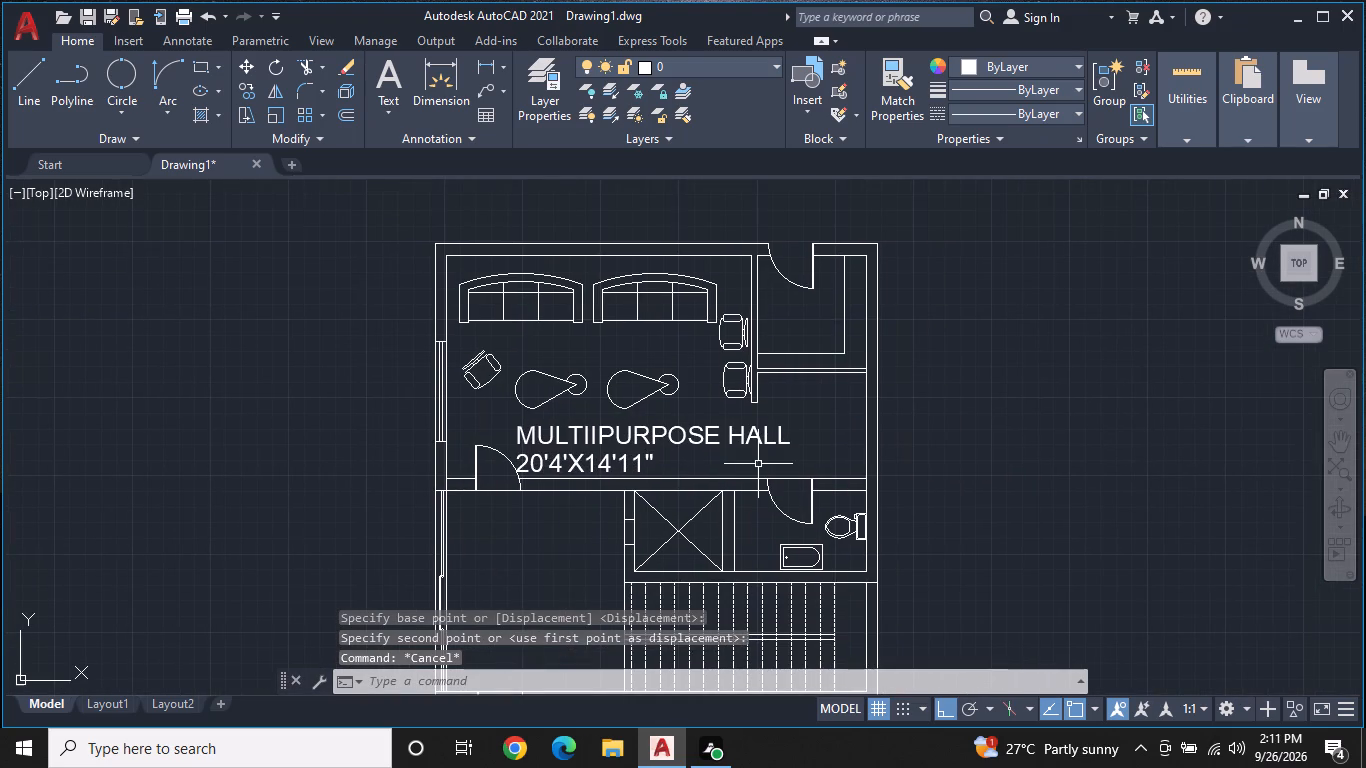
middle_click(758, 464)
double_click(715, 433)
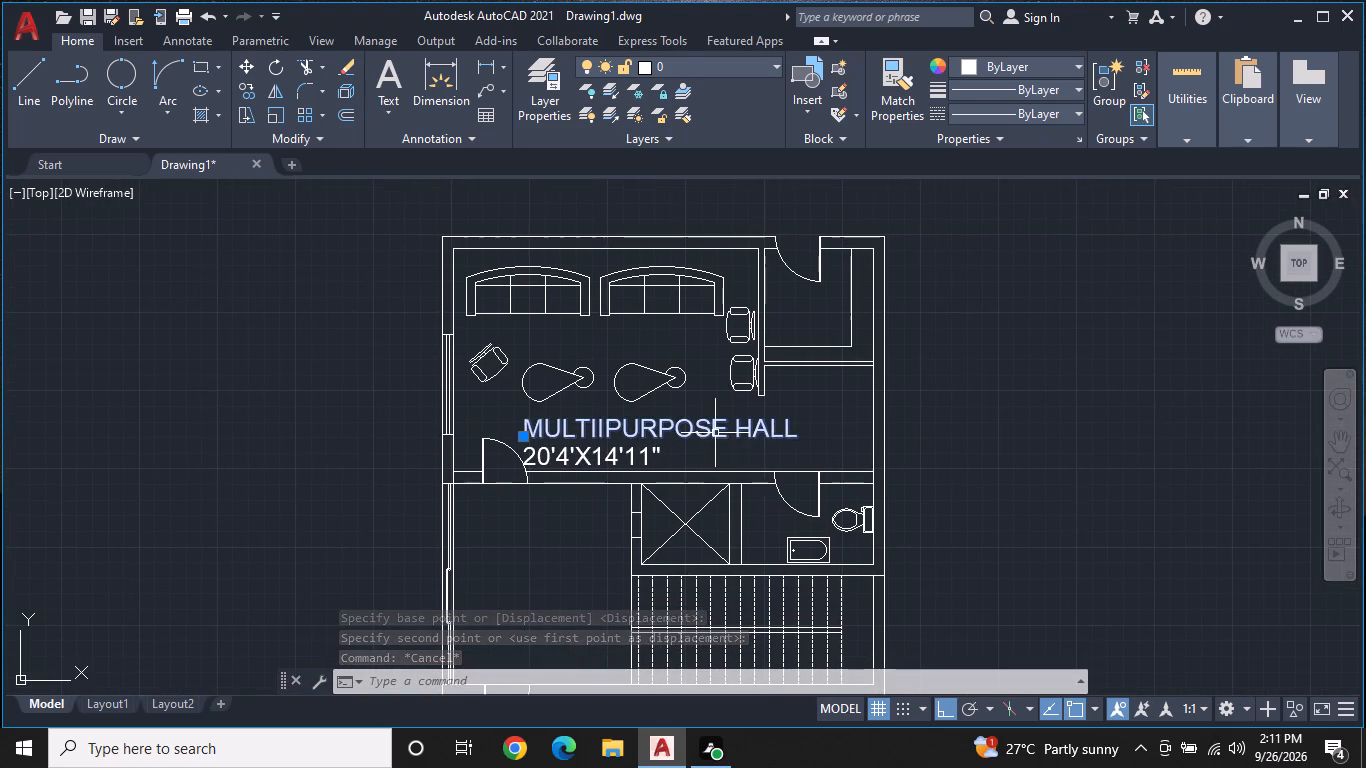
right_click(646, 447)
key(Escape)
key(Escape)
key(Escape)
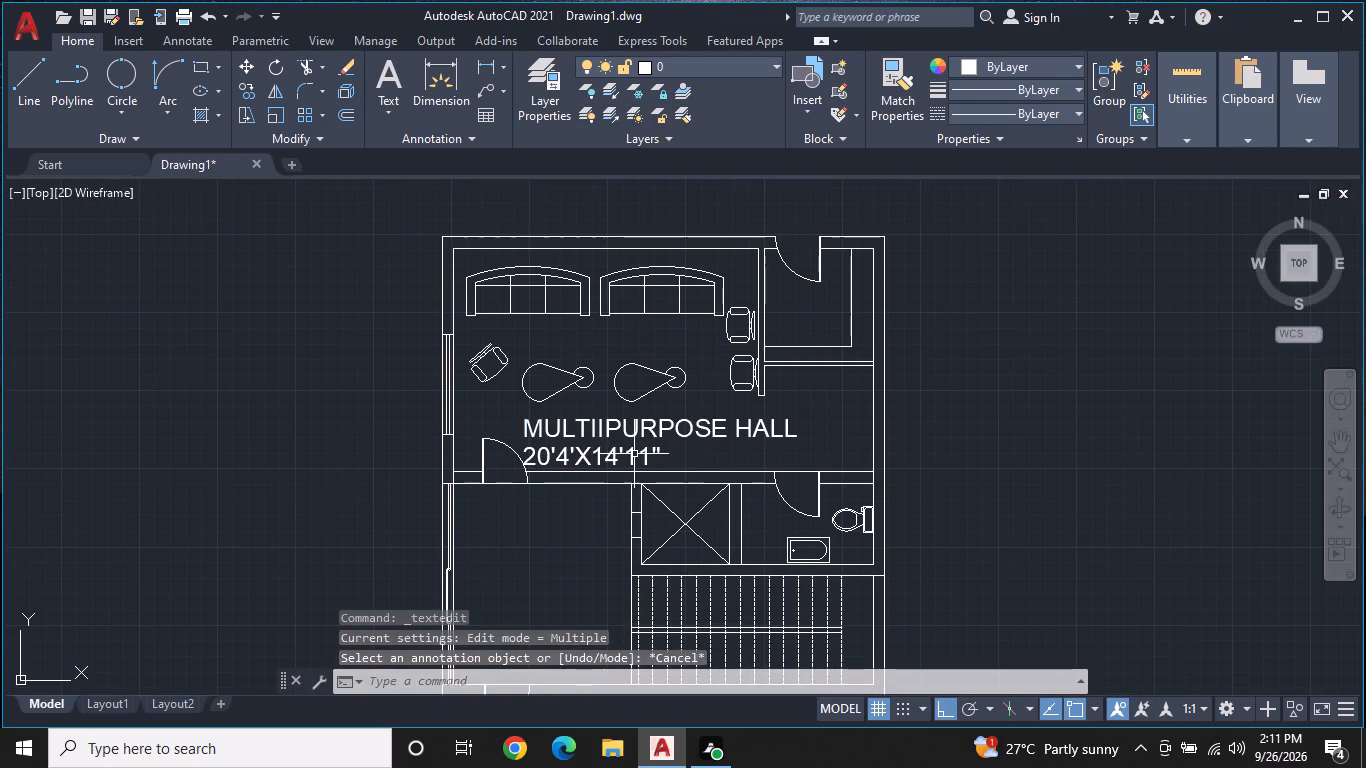
Scale both lines of the hall label down freehand to about two-thirds size from the first line's insertion point.
click(631, 455)
click(631, 435)
right_click(631, 435)
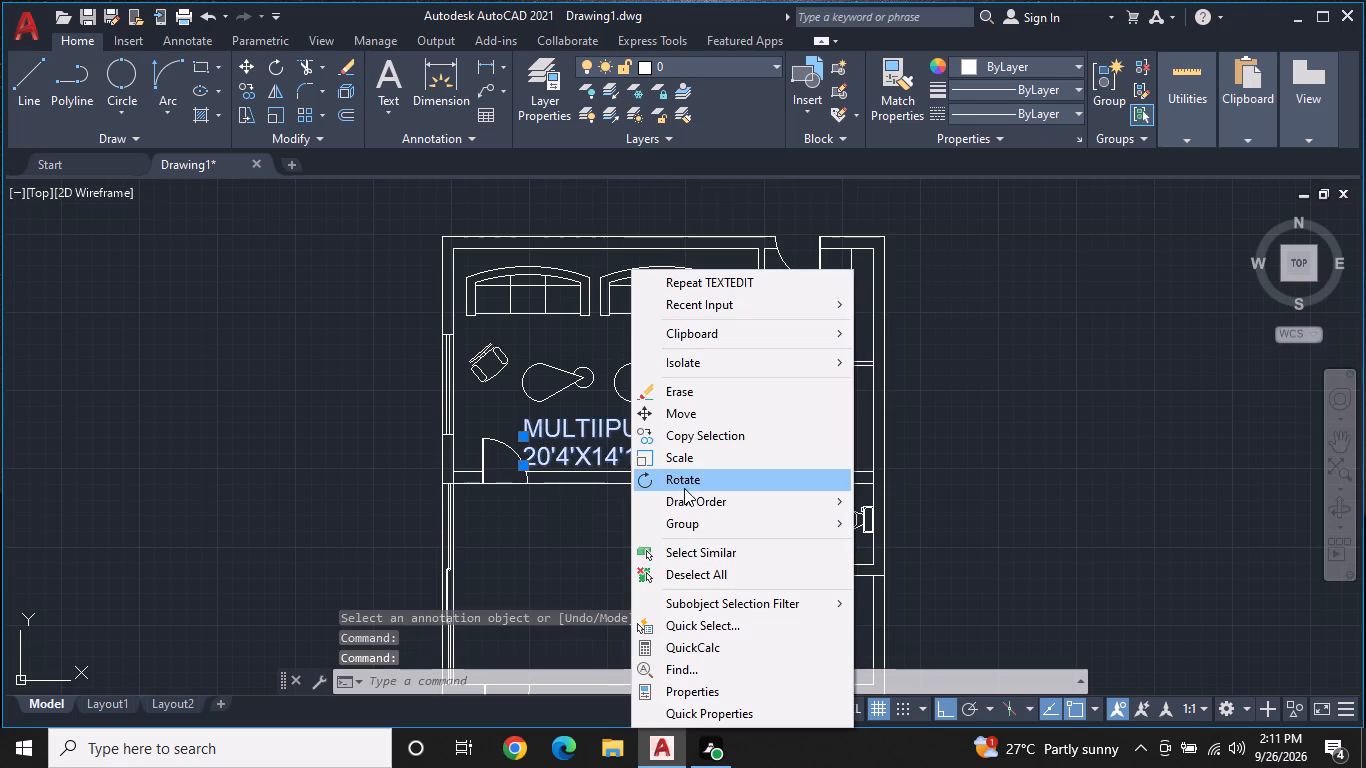
click(691, 463)
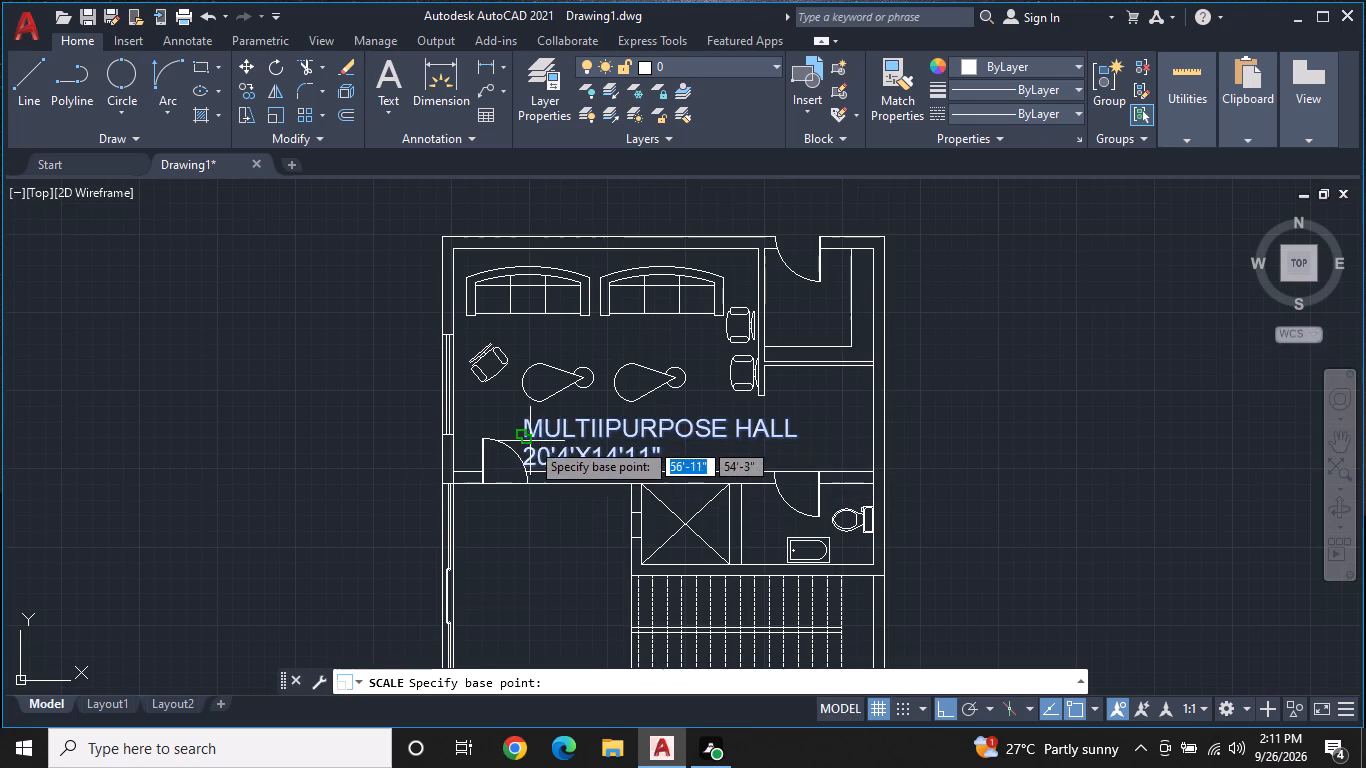
click(517, 434)
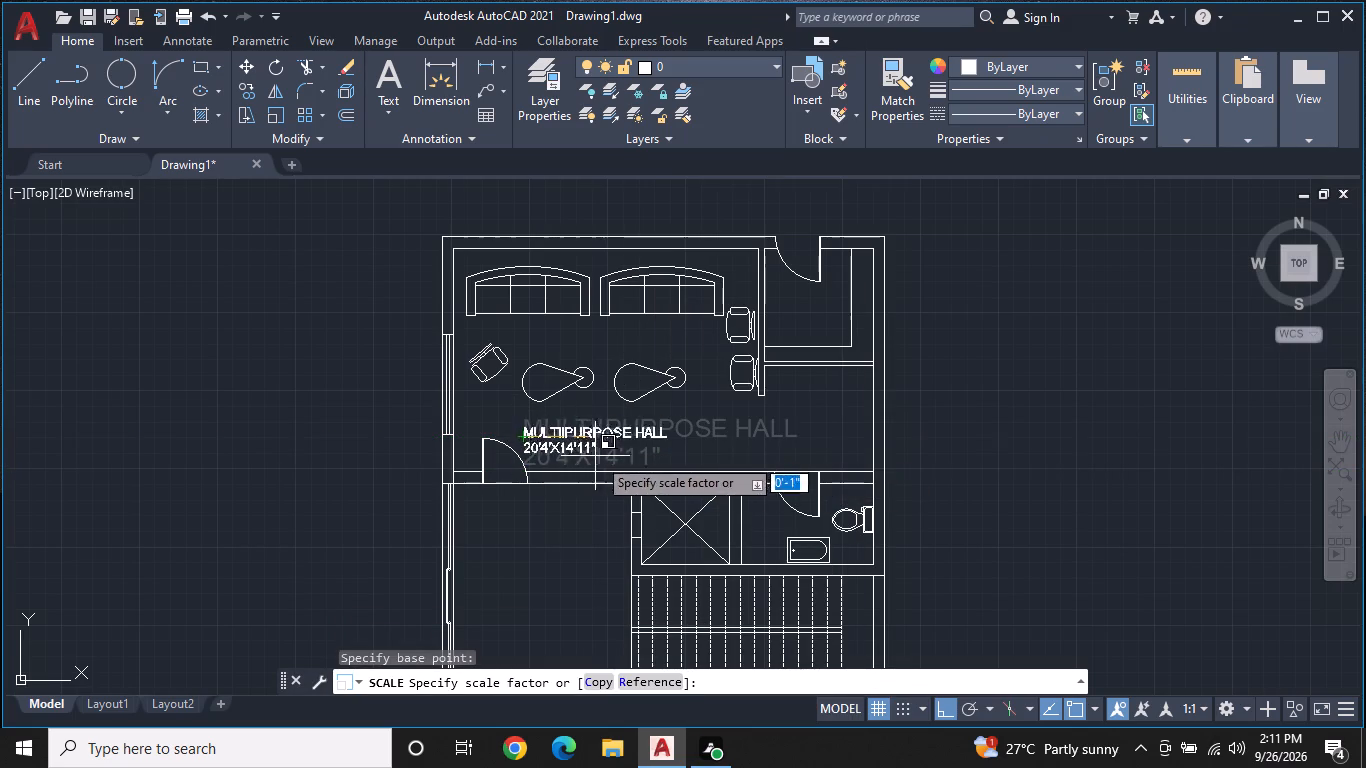
click(608, 466)
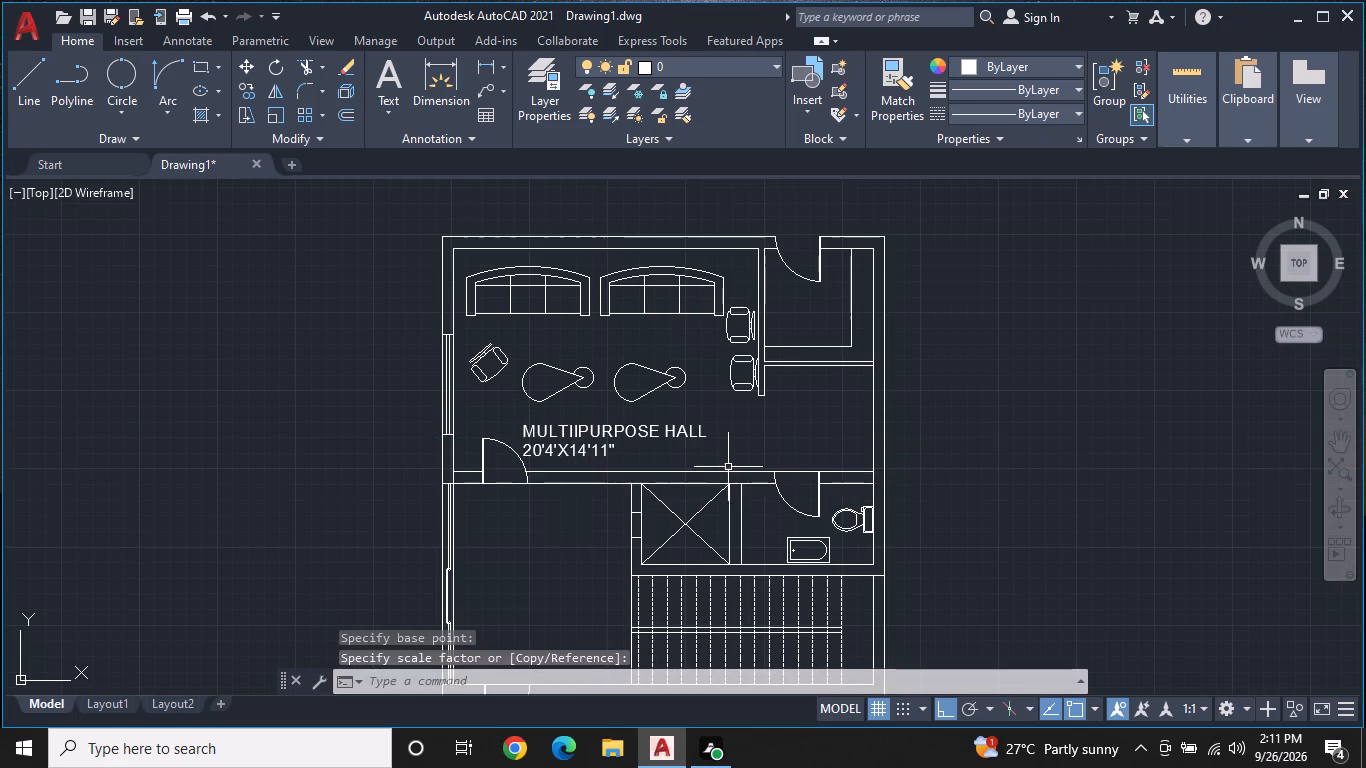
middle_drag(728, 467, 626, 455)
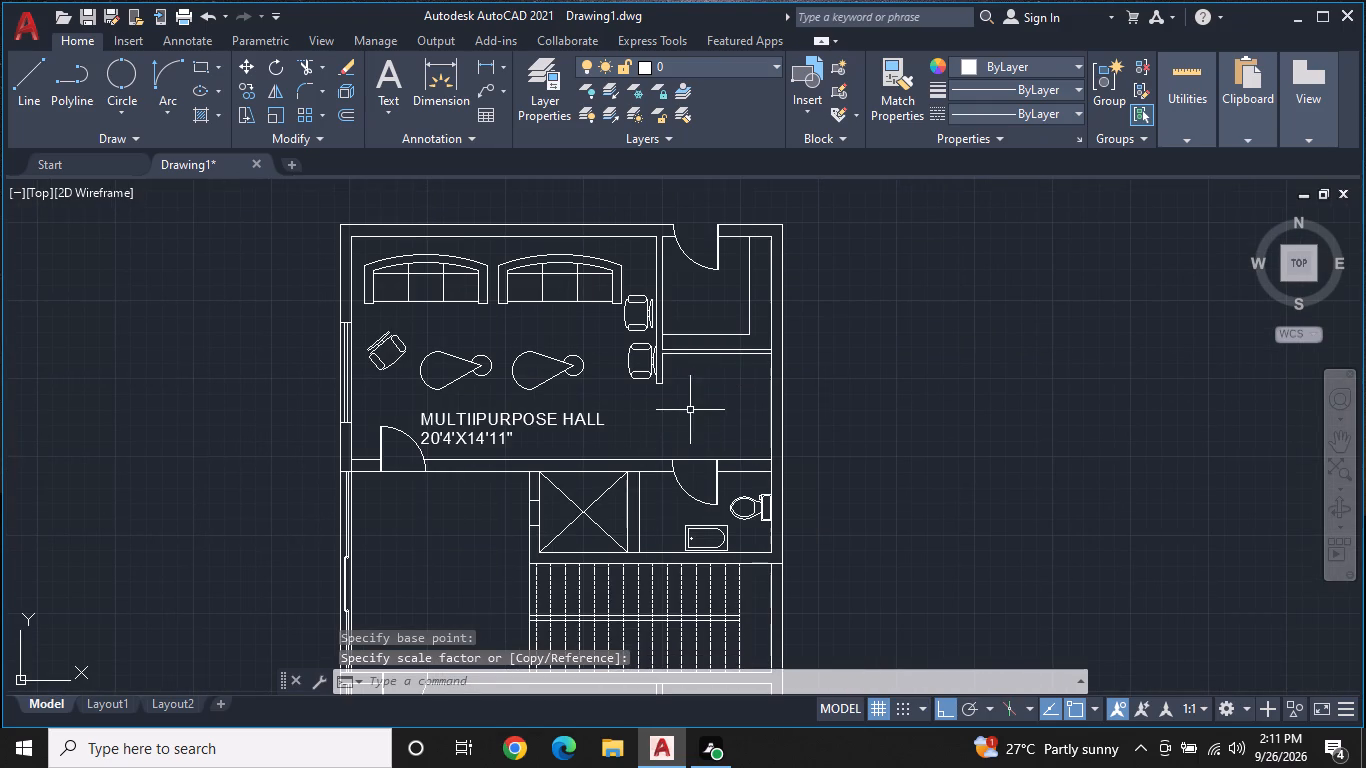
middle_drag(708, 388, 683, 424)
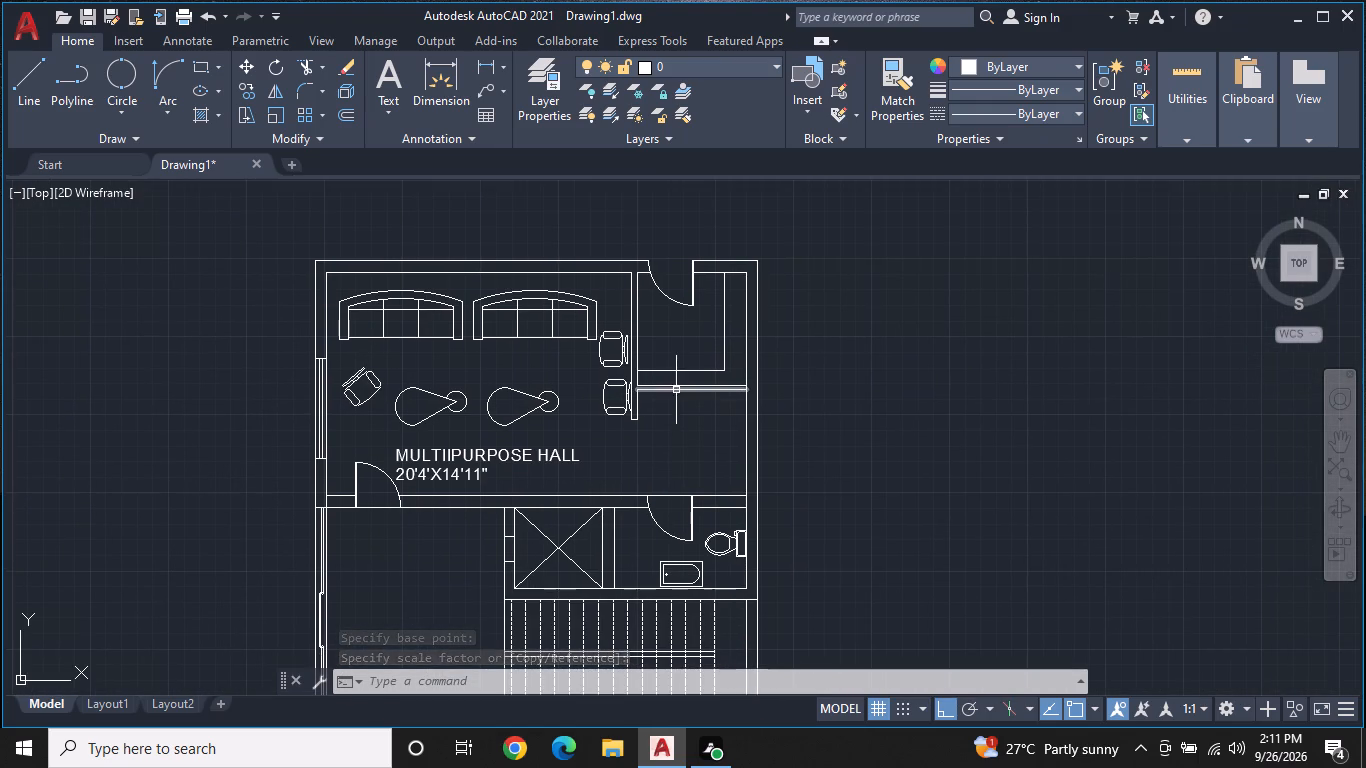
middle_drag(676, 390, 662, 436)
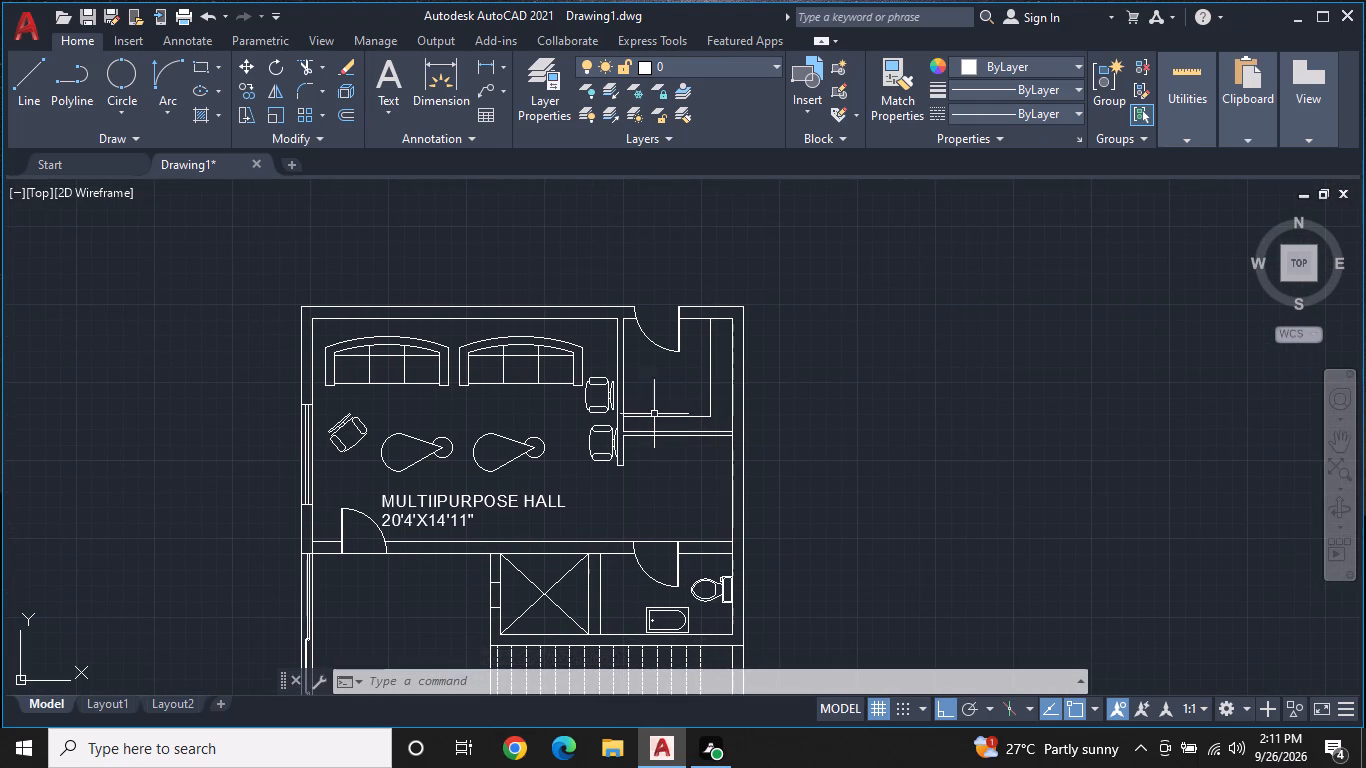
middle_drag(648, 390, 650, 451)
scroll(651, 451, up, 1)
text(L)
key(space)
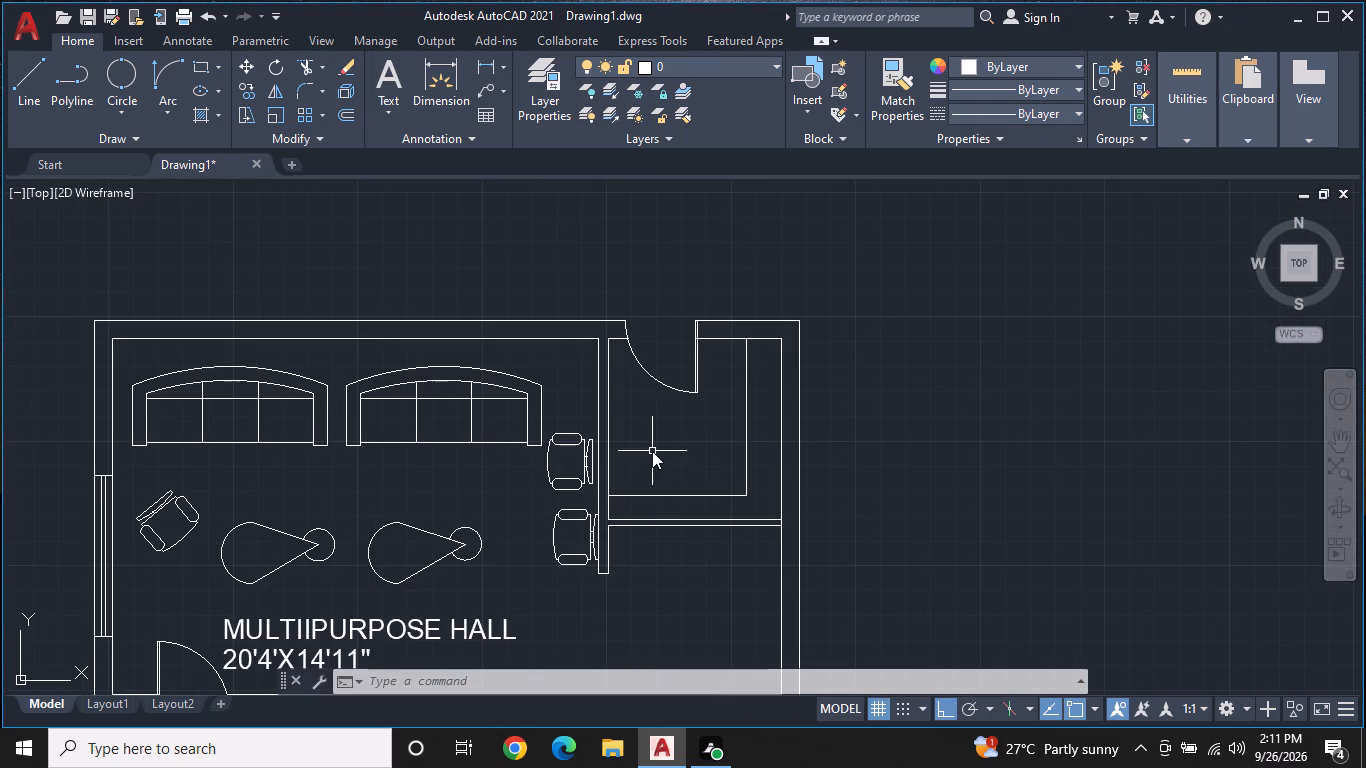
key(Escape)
Place single-line text inside the small room beside the hall, with a small freehand height and rotation 0, reading "LENIN/STORE".
text(TE)
key(space)
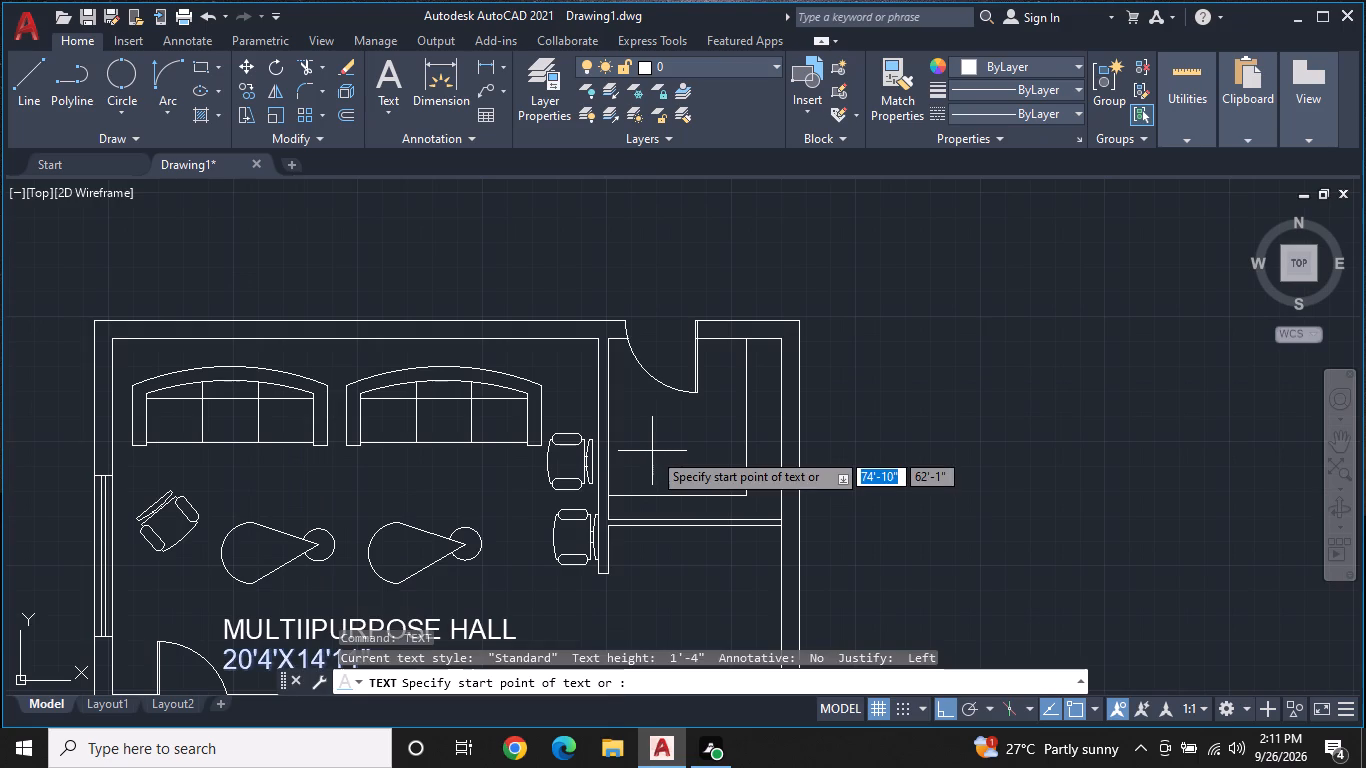
click(627, 440)
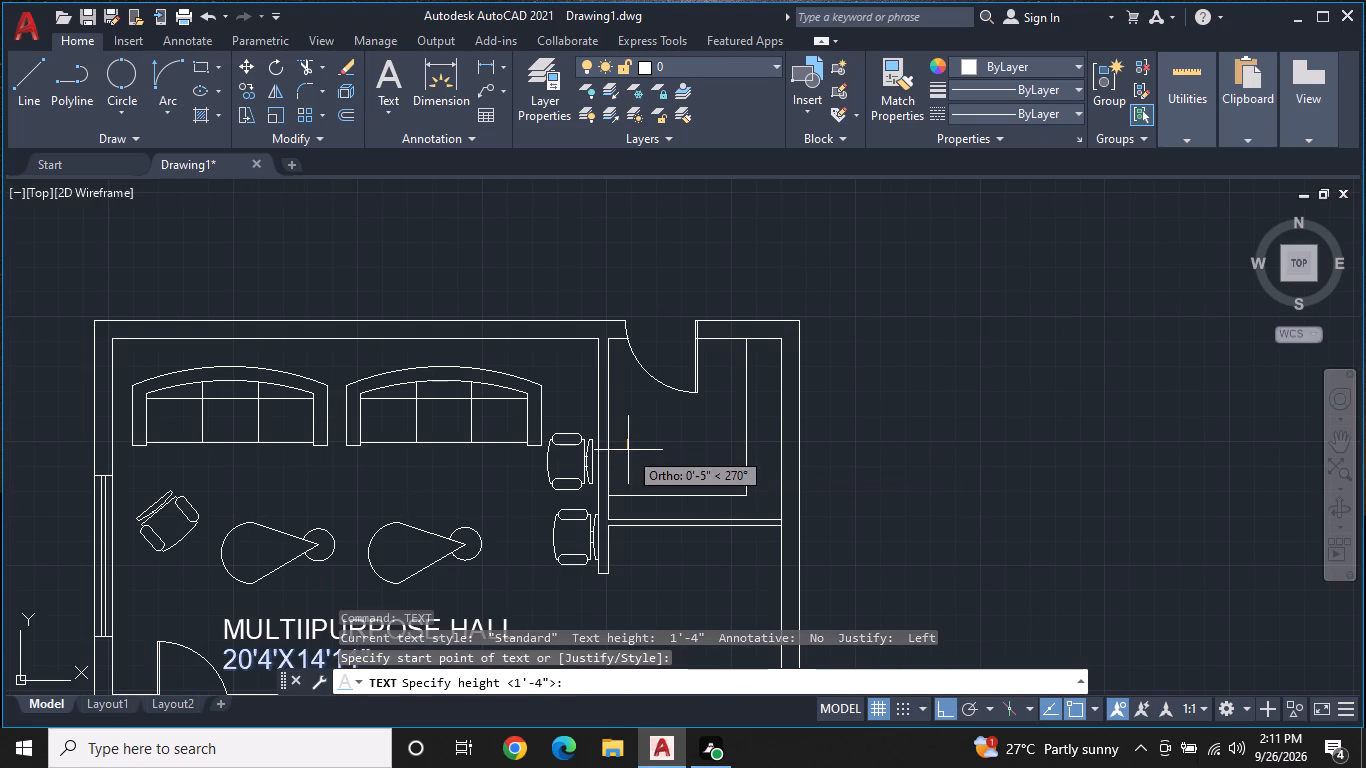
click(628, 454)
key(0)
key(Return)
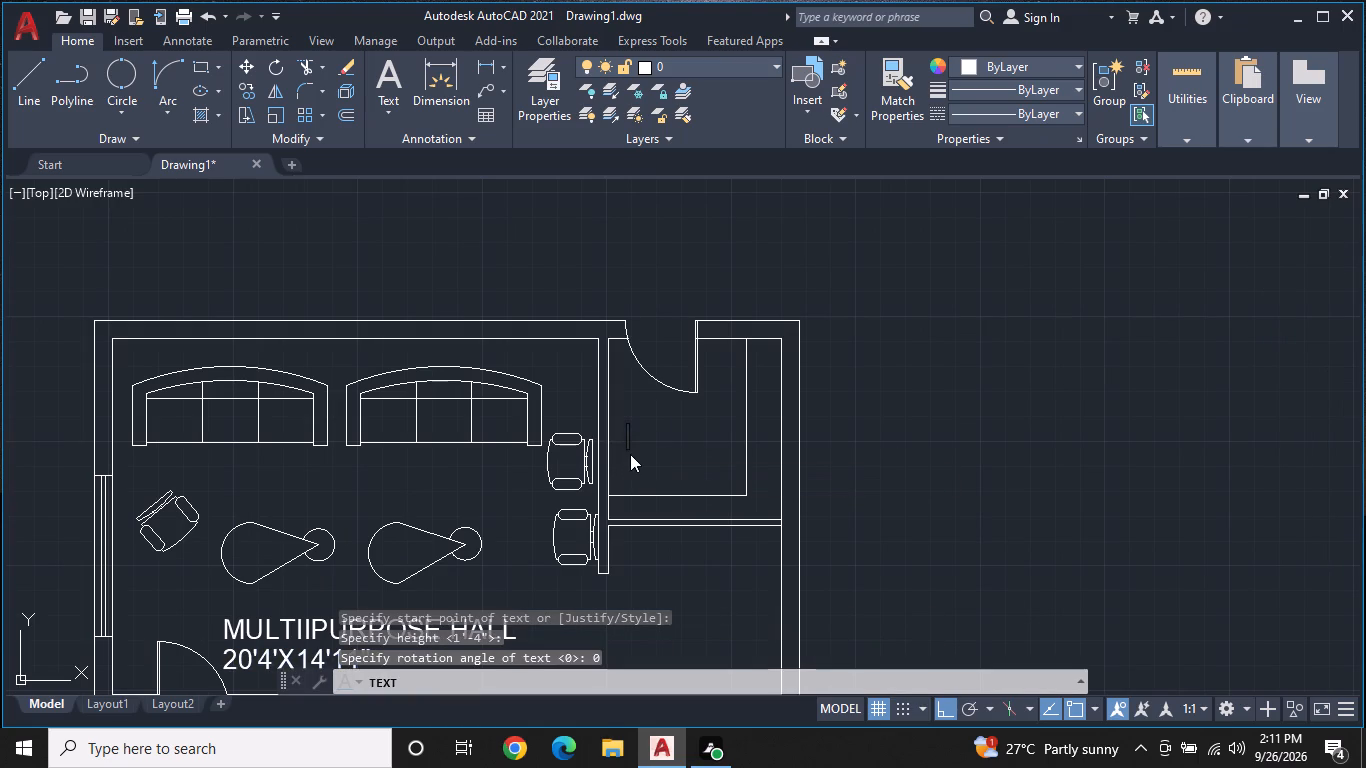
text(LENIN)
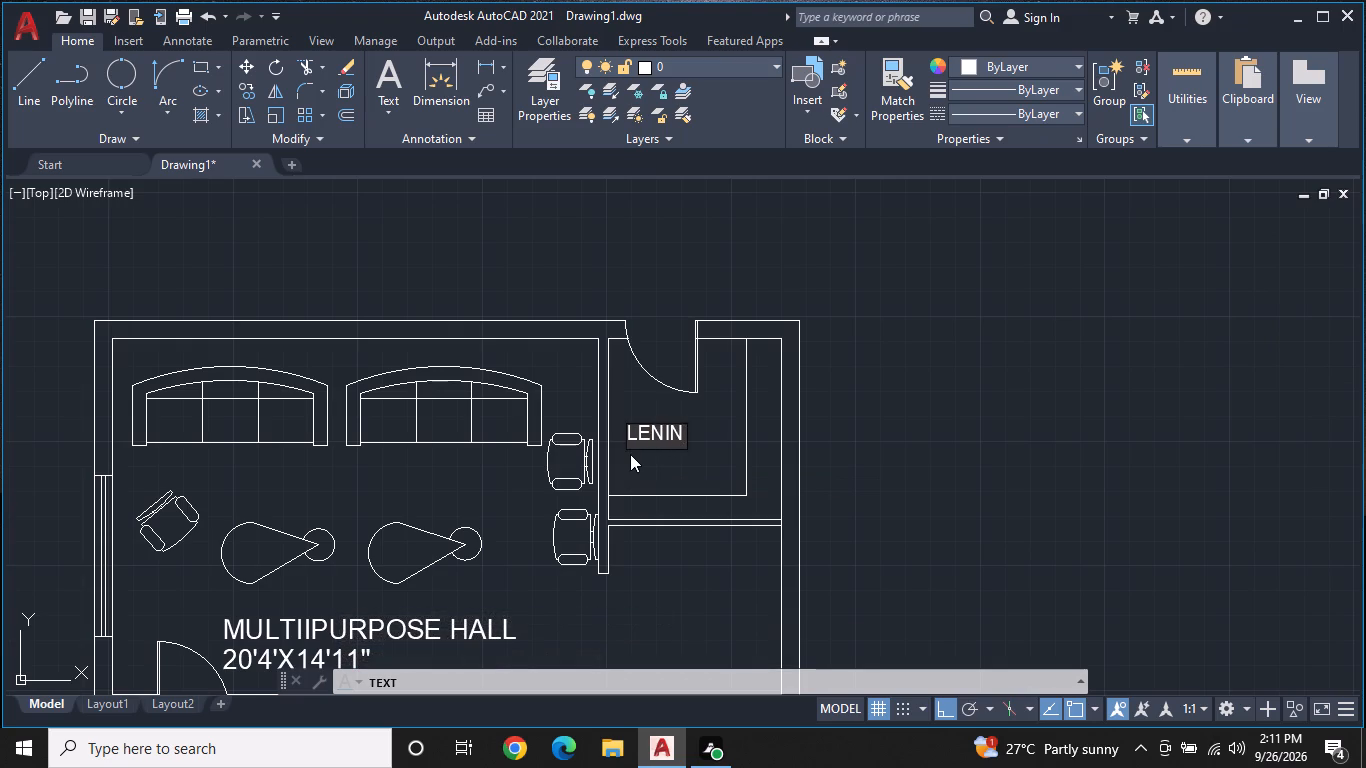
key(shift+question)
key(BackSpace)
key(slash)
text(STORE)
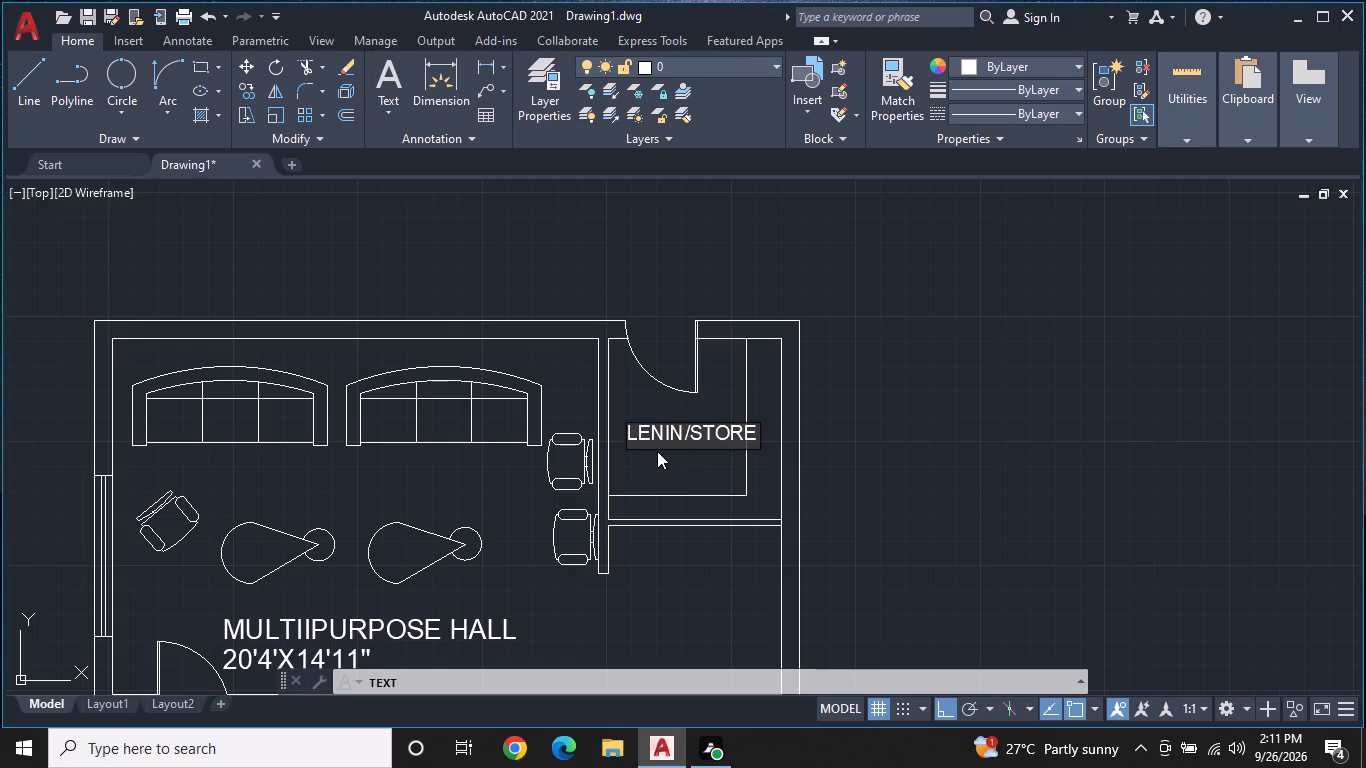
Add the second line "7'3"X7'7"" beneath the LENIN/STORE name and finish the text.
key(Return)
key(7)
key(apostrophe)
key(3)
text("X)
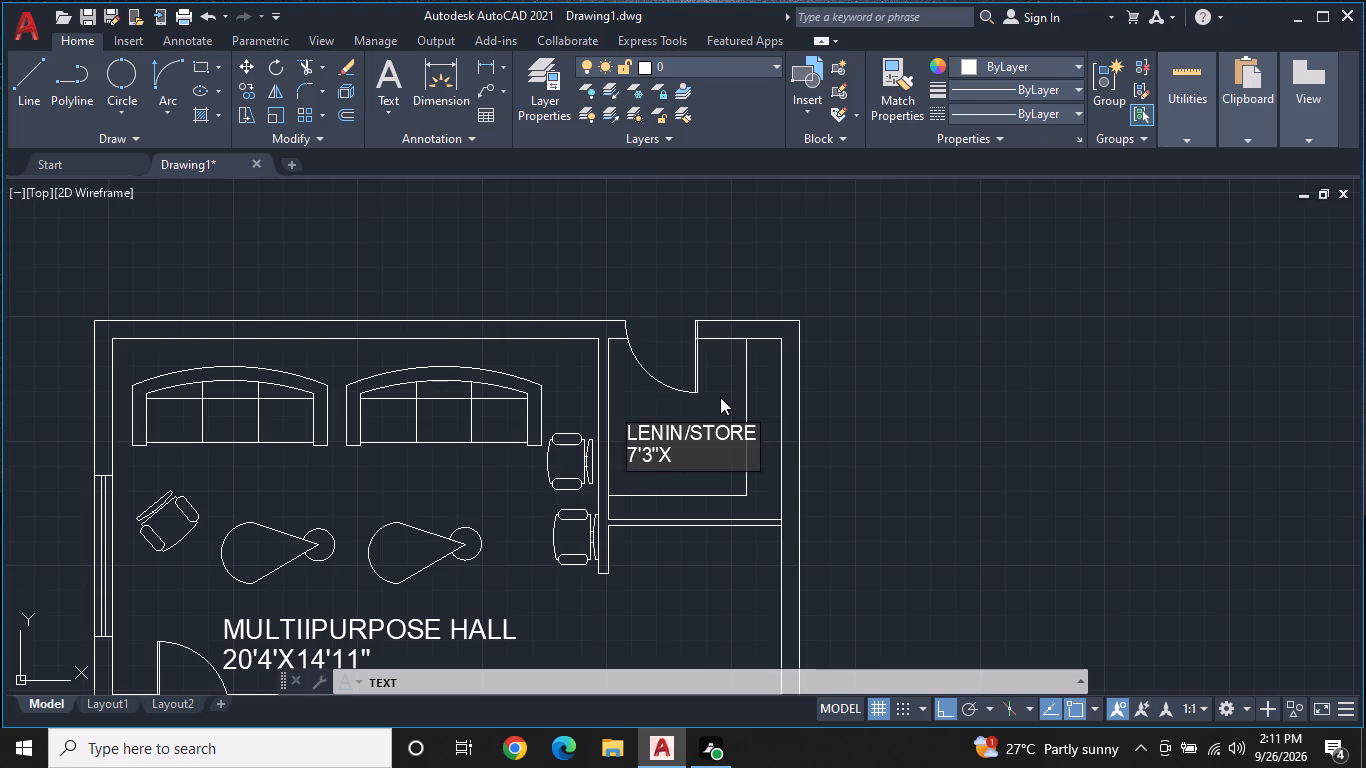
text(7'7")
key(Return)
key(Return)
Scale both lines of the LENIN/STORE label down slightly freehand from the first line's insertion point.
click(710, 431)
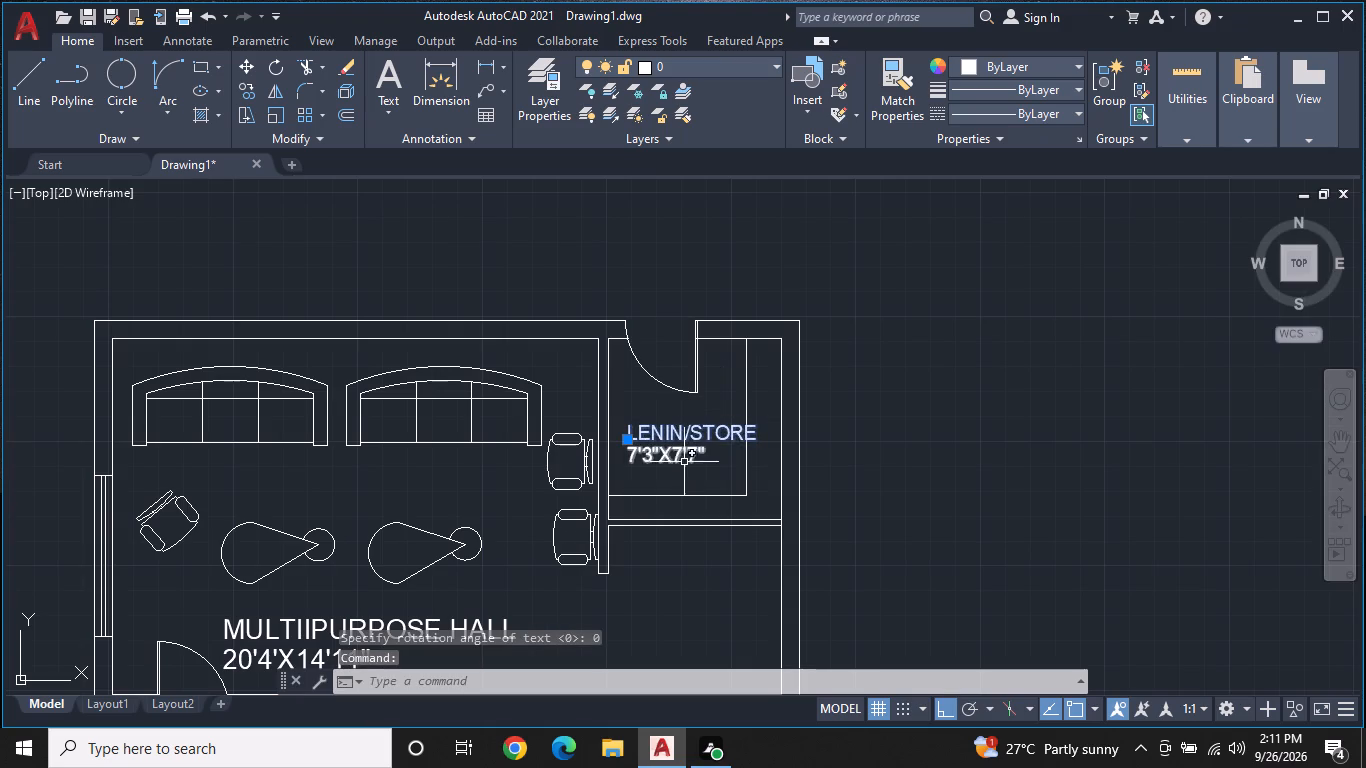
click(680, 461)
right_click(680, 461)
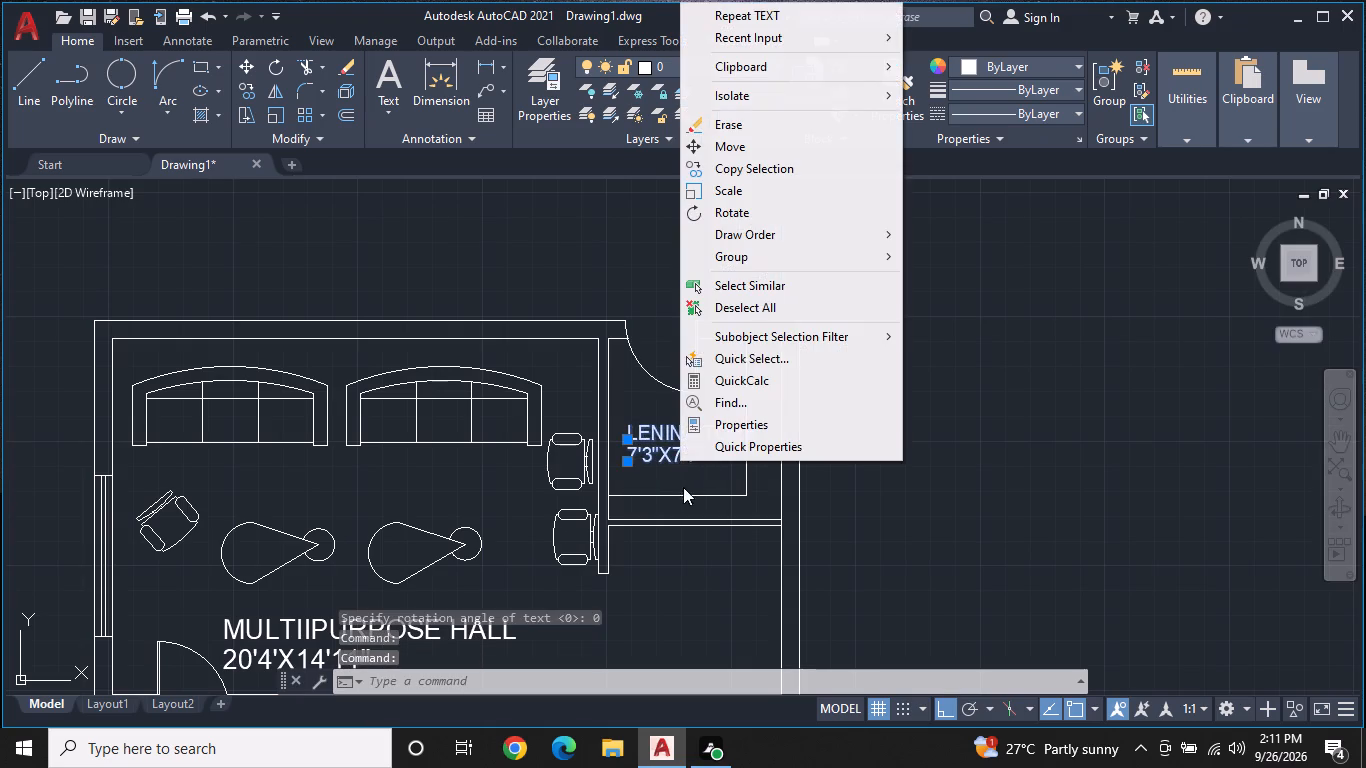
click(763, 196)
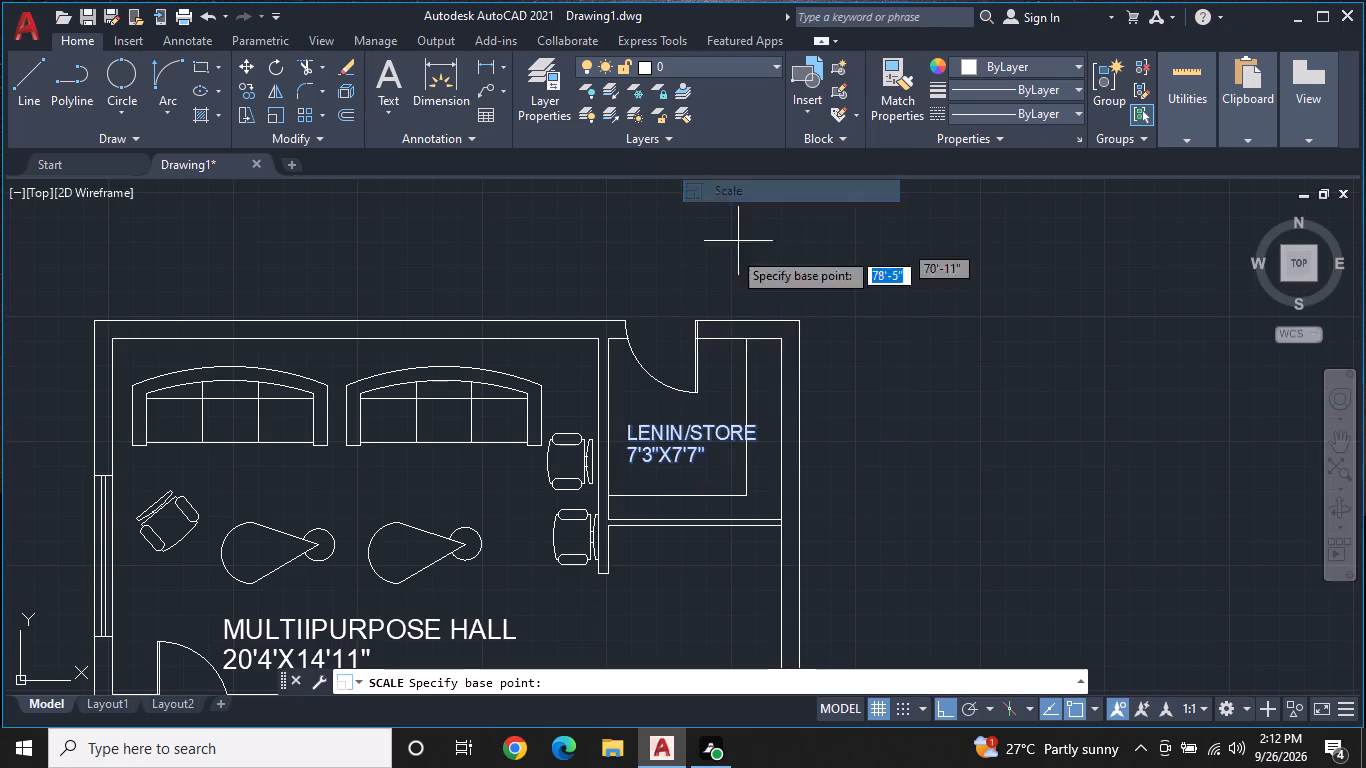
click(626, 439)
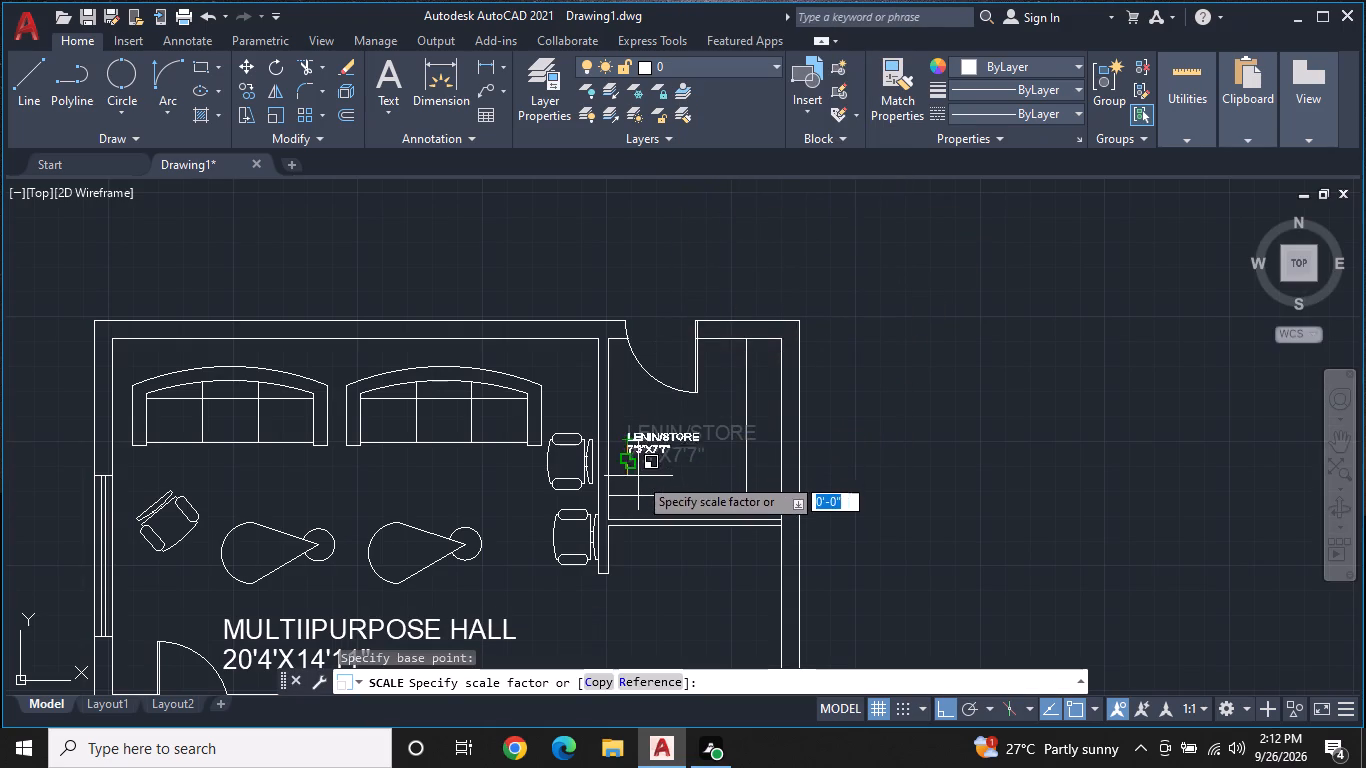
click(649, 491)
Copy both lines of the LENIN/STORE label, with Ortho turned off, into the open space directly below the store.
middle_drag(682, 463, 692, 450)
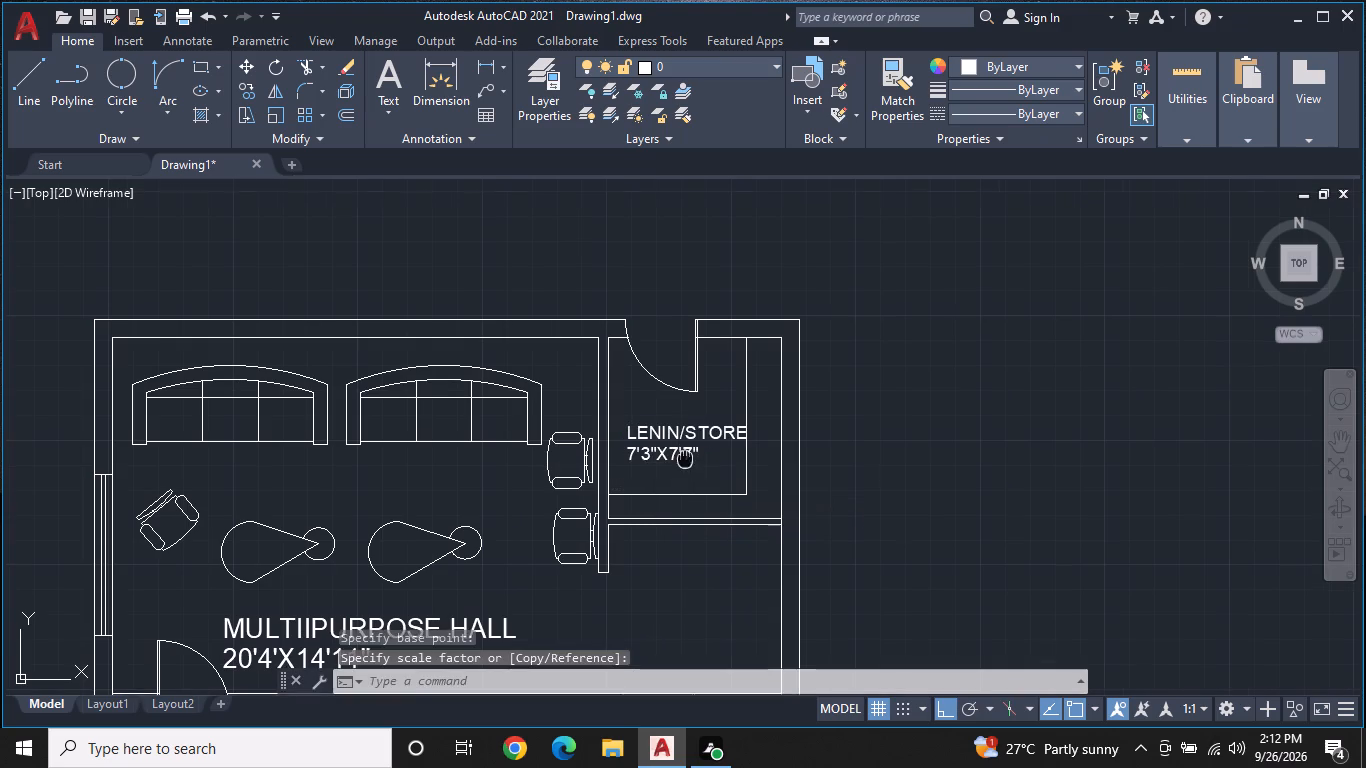
middle_drag(692, 450, 739, 386)
middle_drag(755, 489, 763, 440)
click(739, 290)
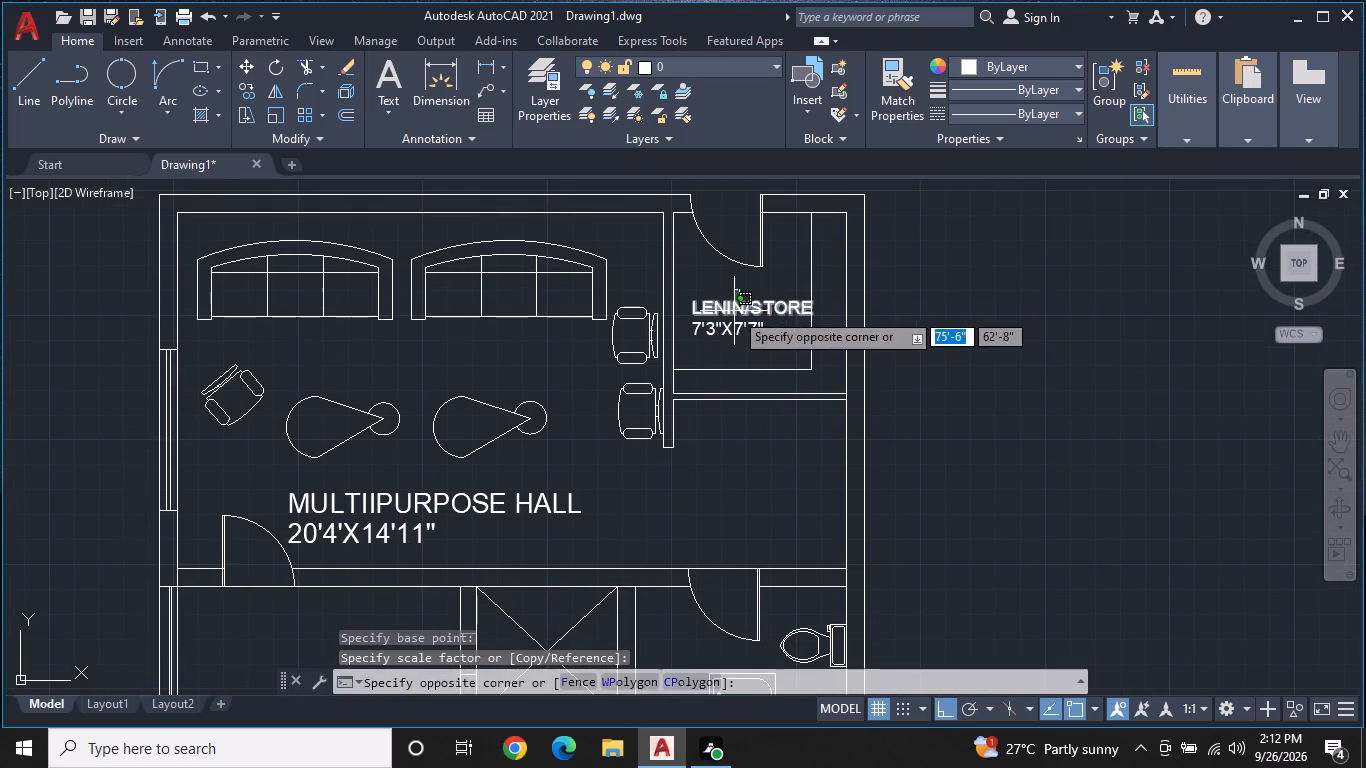
click(730, 319)
click(729, 332)
right_click(729, 332)
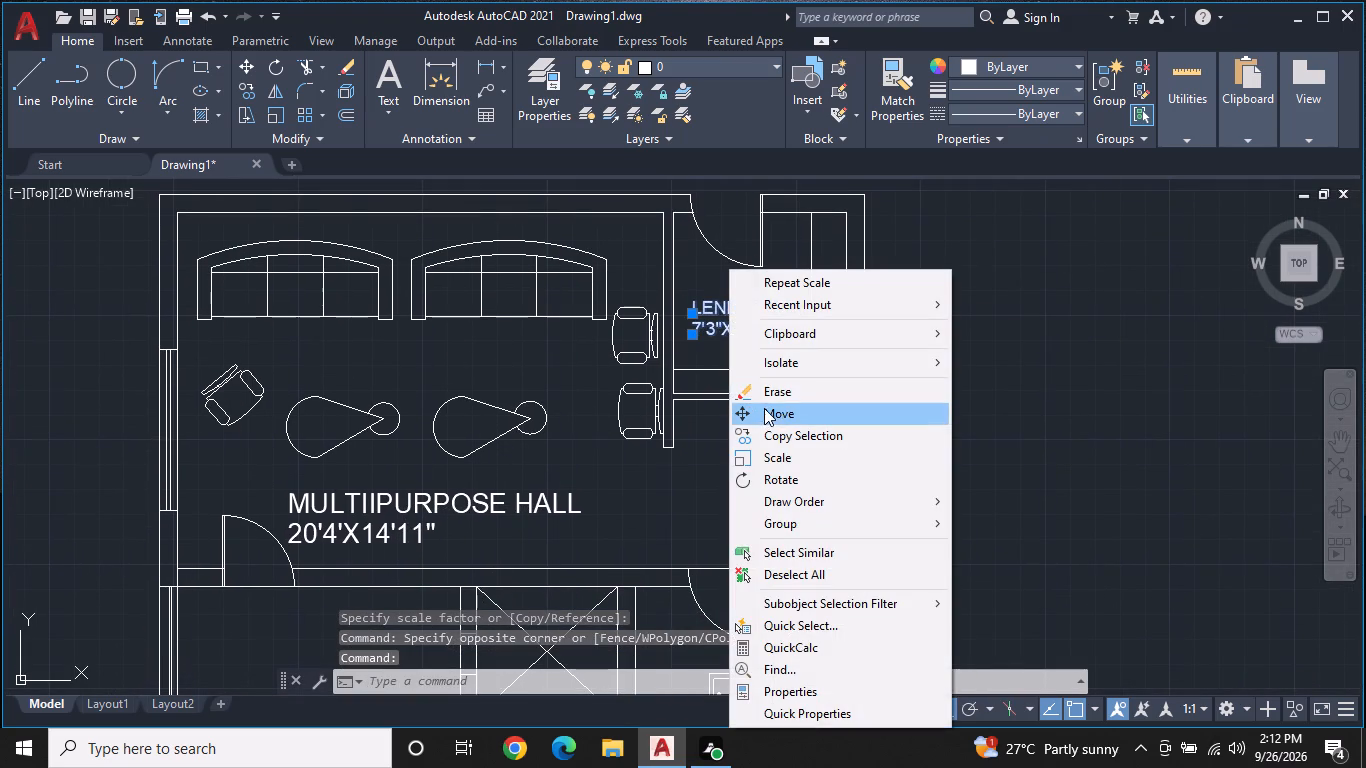
click(765, 439)
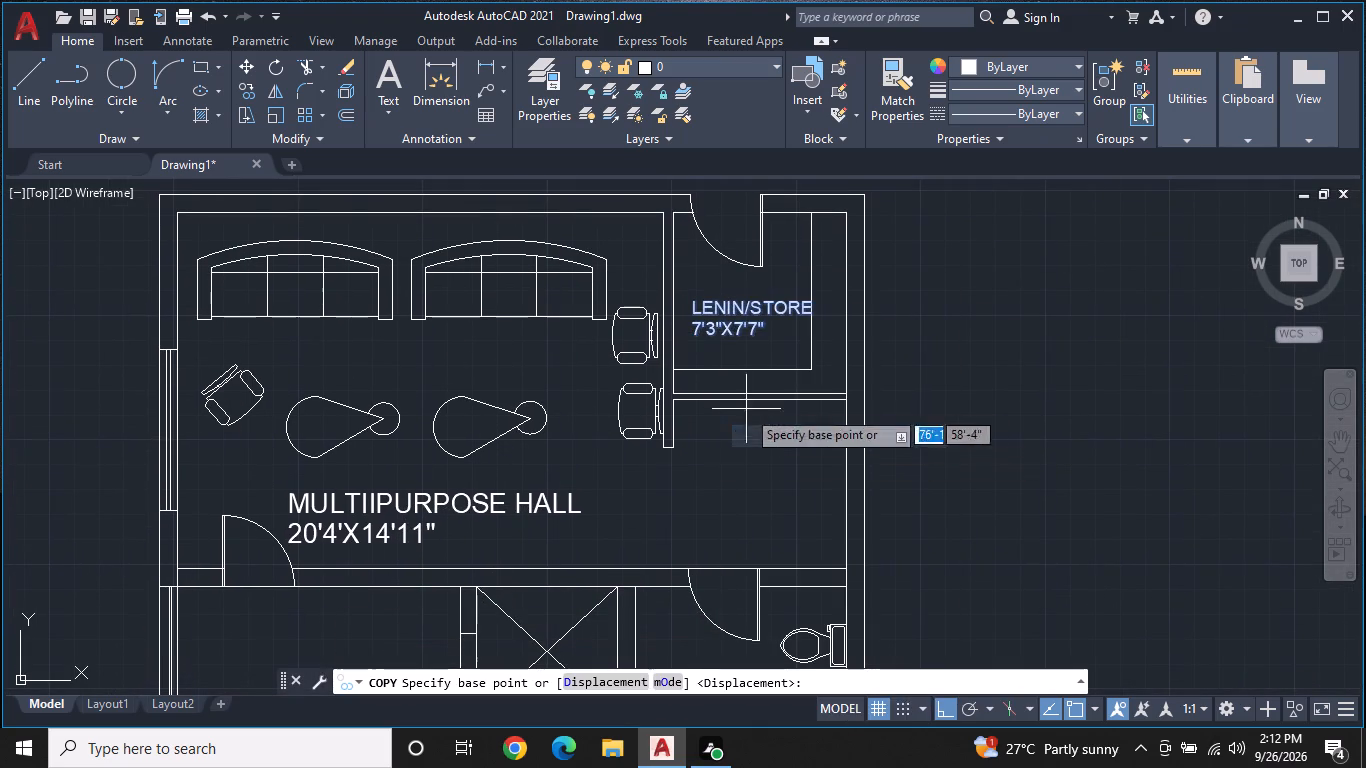
click(685, 334)
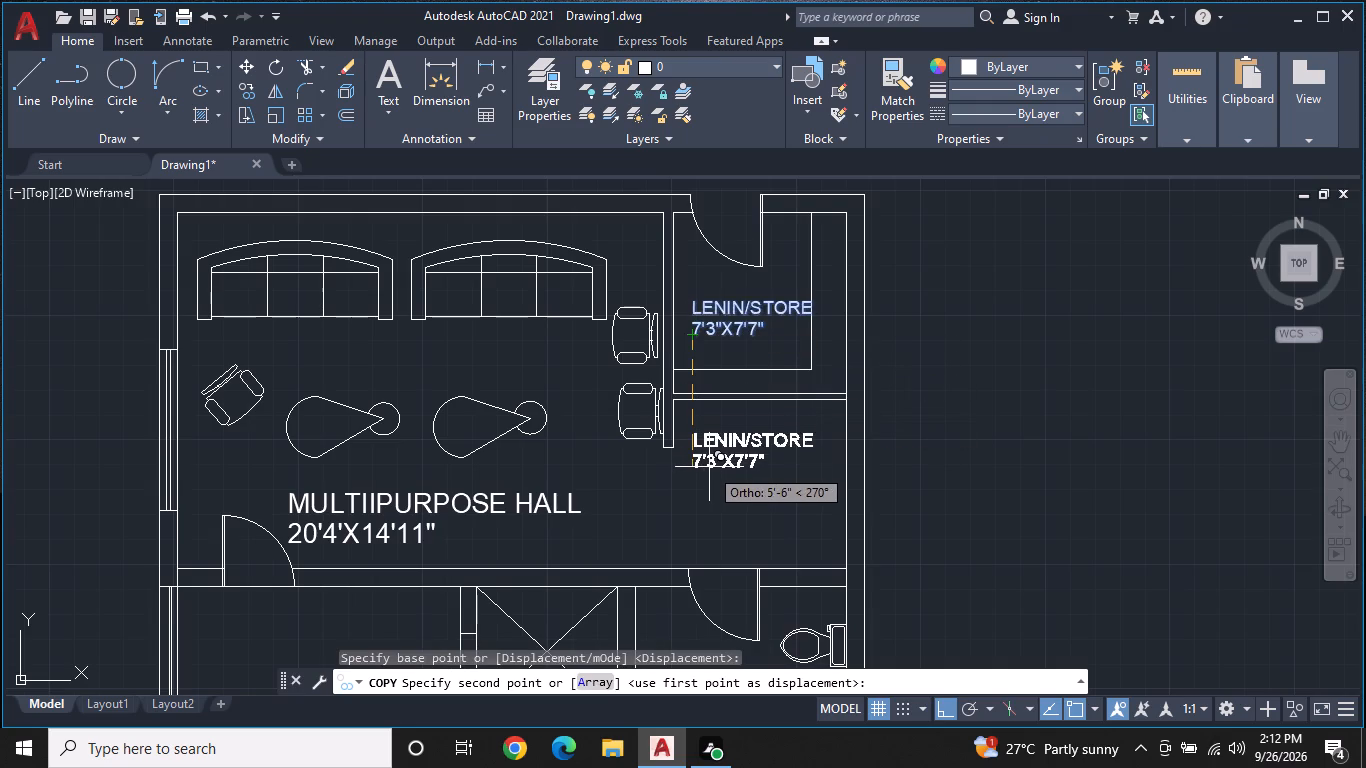
middle_drag(708, 469, 714, 428)
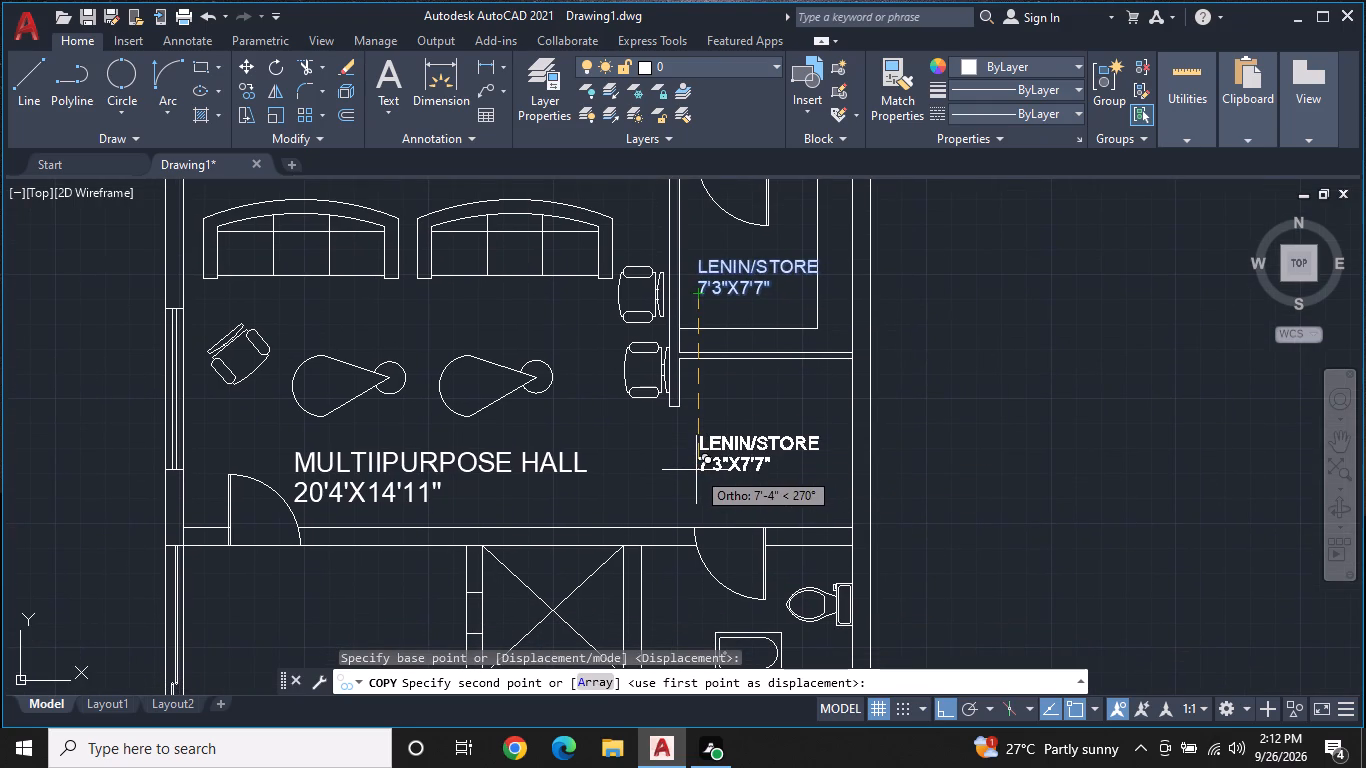
key(F8)
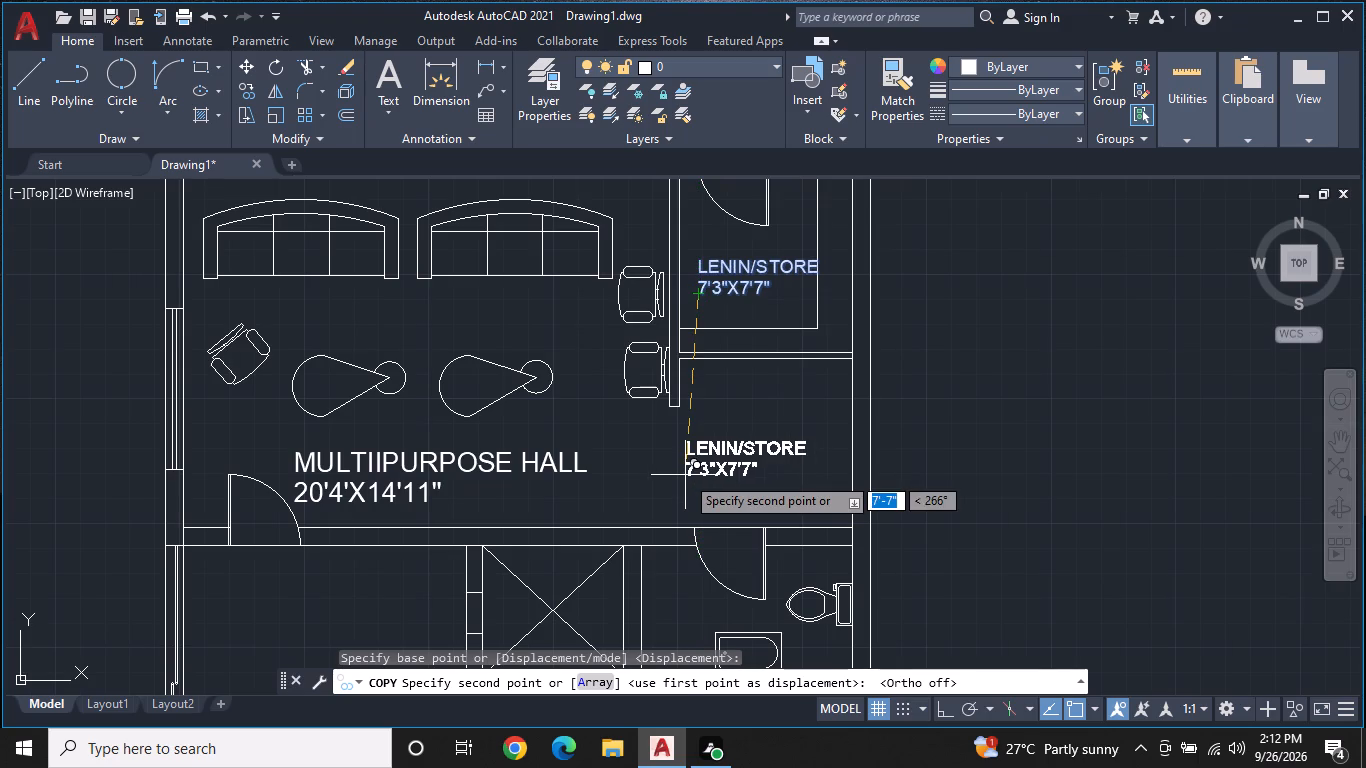
click(685, 475)
Place another copy of the LENIN/STORE label in the bathroom below the multipurpose hall, beside the bathtub.
middle_drag(729, 488, 744, 321)
scroll(744, 321, up, 1)
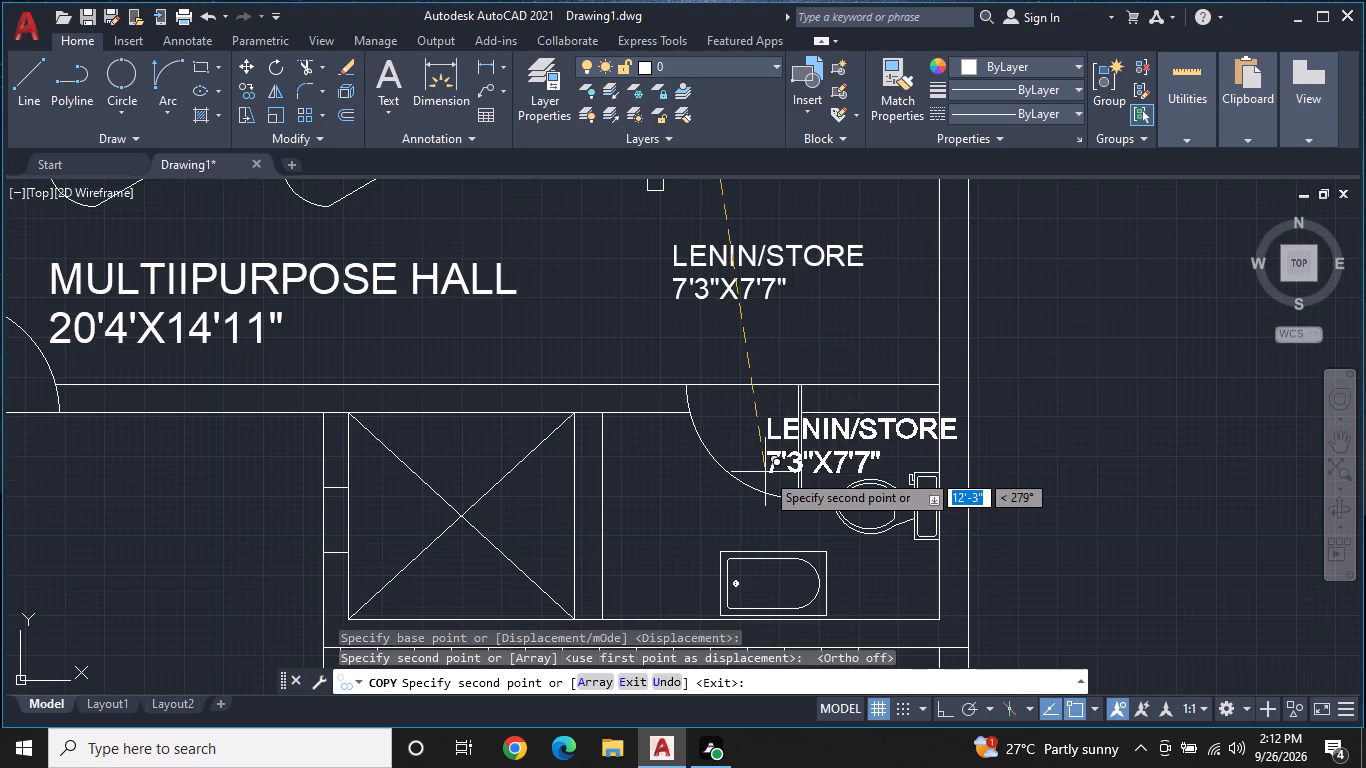
middle_drag(769, 439, 788, 344)
scroll(765, 442, down, 1)
scroll(726, 467, up, 1)
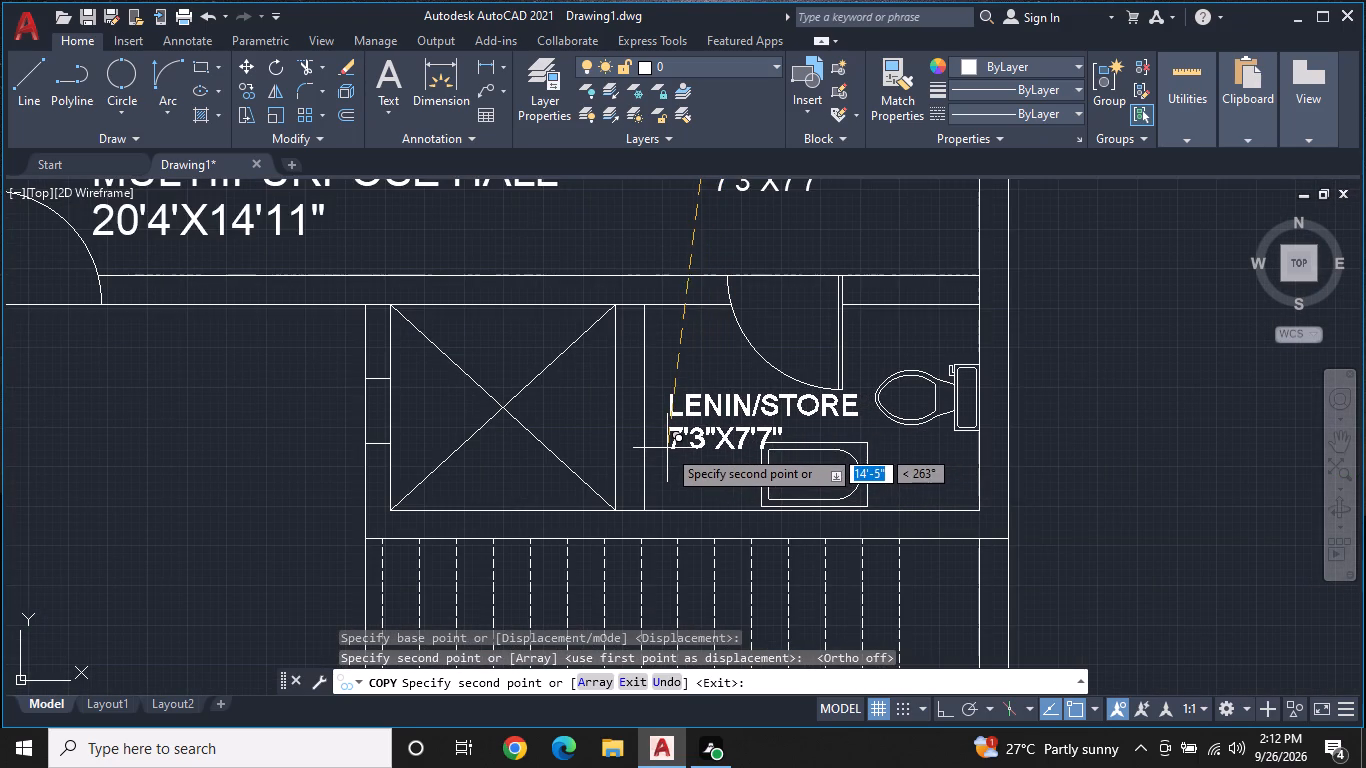
click(656, 443)
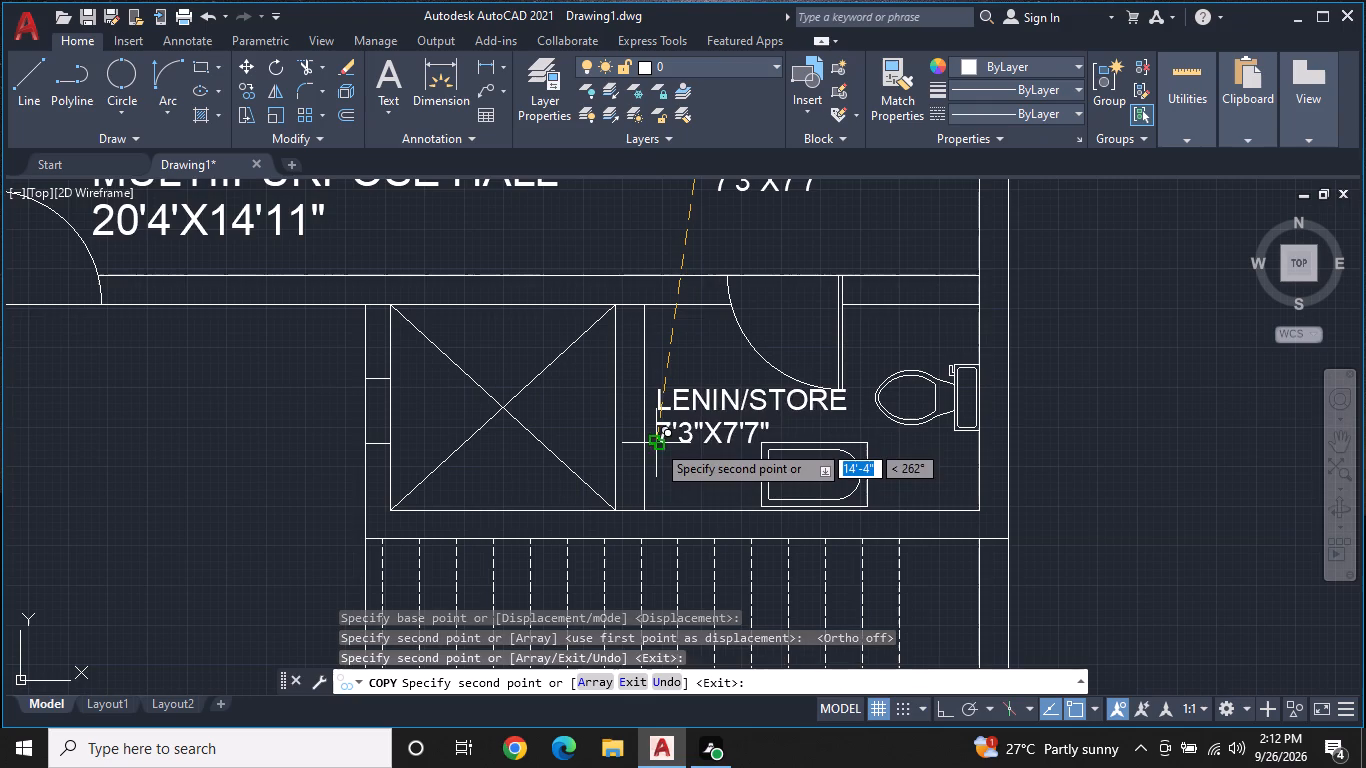
Place copies of the LENIN/STORE label in the crossed shaft and in the open room beside the staircase.
middle_drag(676, 476, 781, 434)
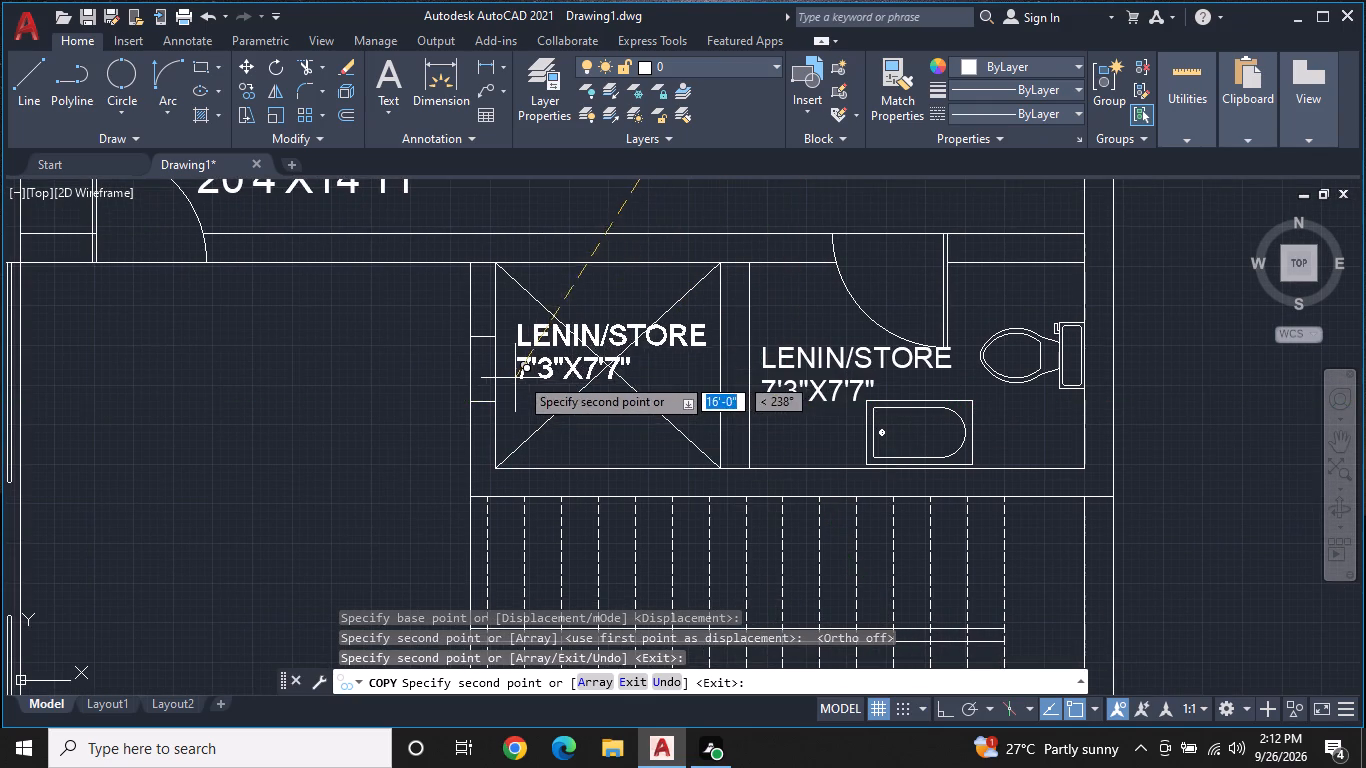
click(528, 383)
middle_drag(599, 494, 709, 284)
scroll(730, 421, down, 2)
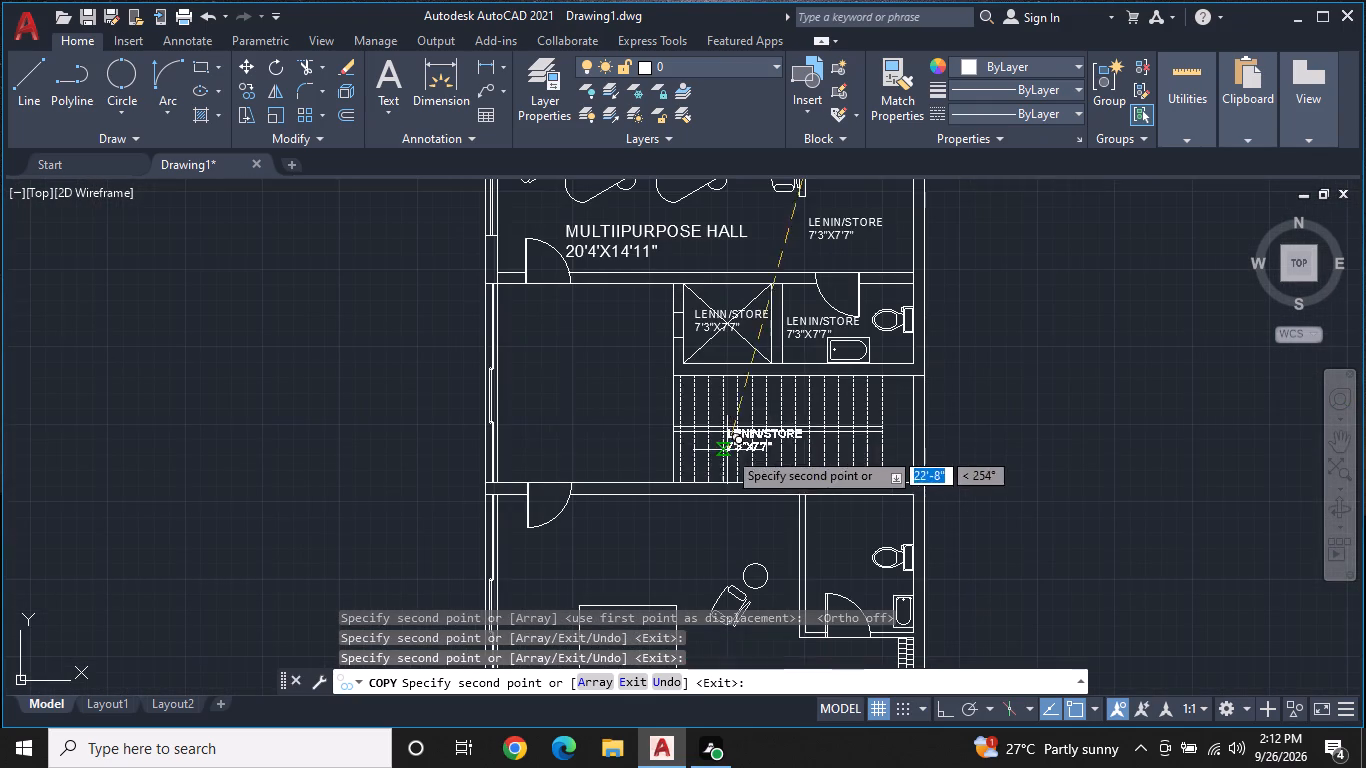
click(541, 397)
Place copies of the LENIN/STORE label in the bedroom's bathroom and in the wardrobe area below it.
middle_drag(617, 492, 664, 423)
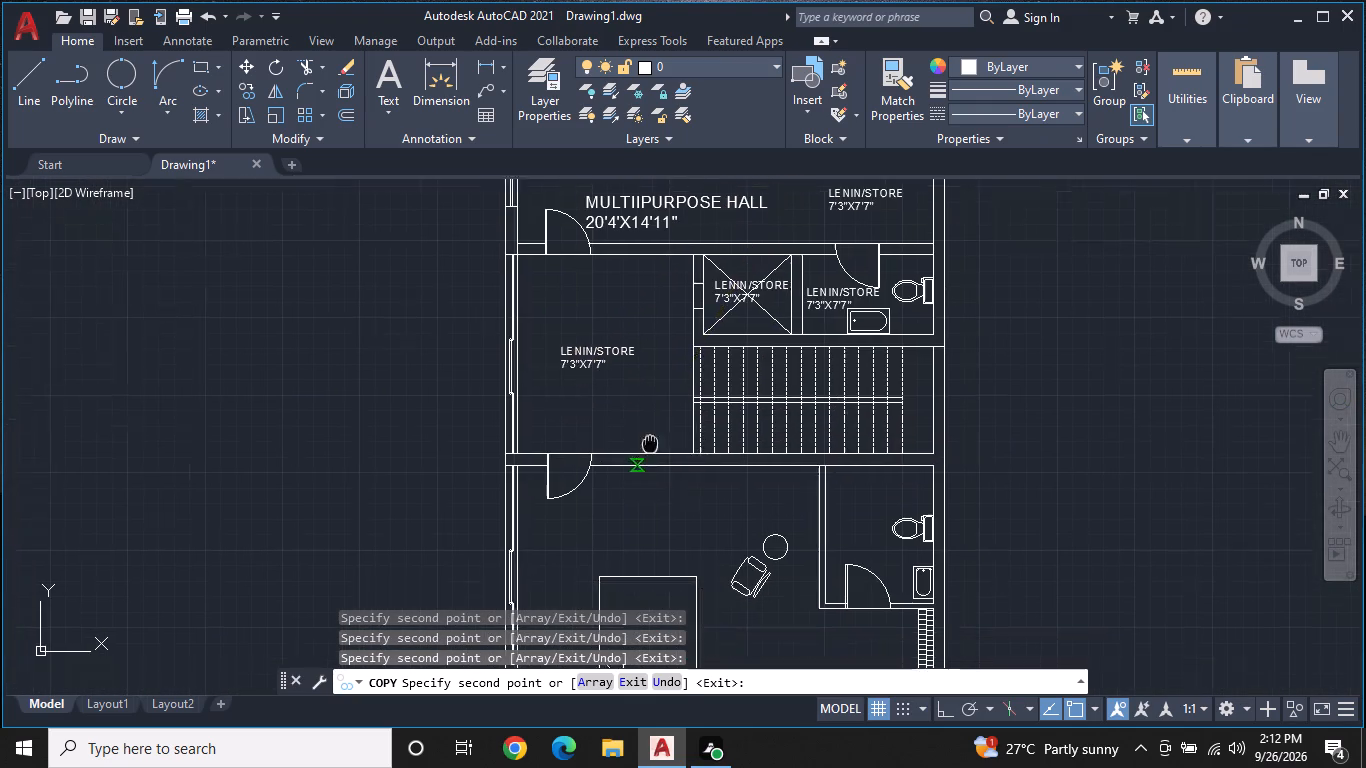
middle_drag(664, 423, 724, 341)
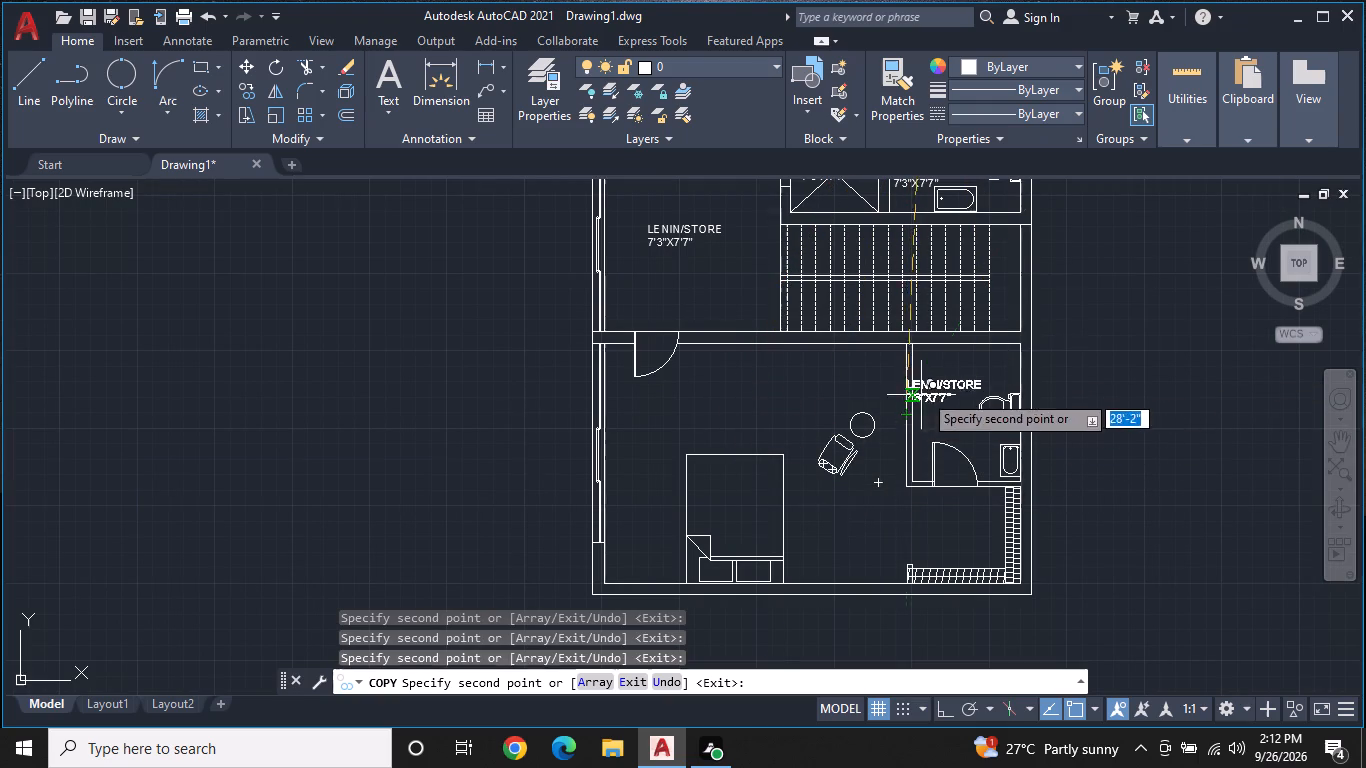
scroll(934, 380, up, 2)
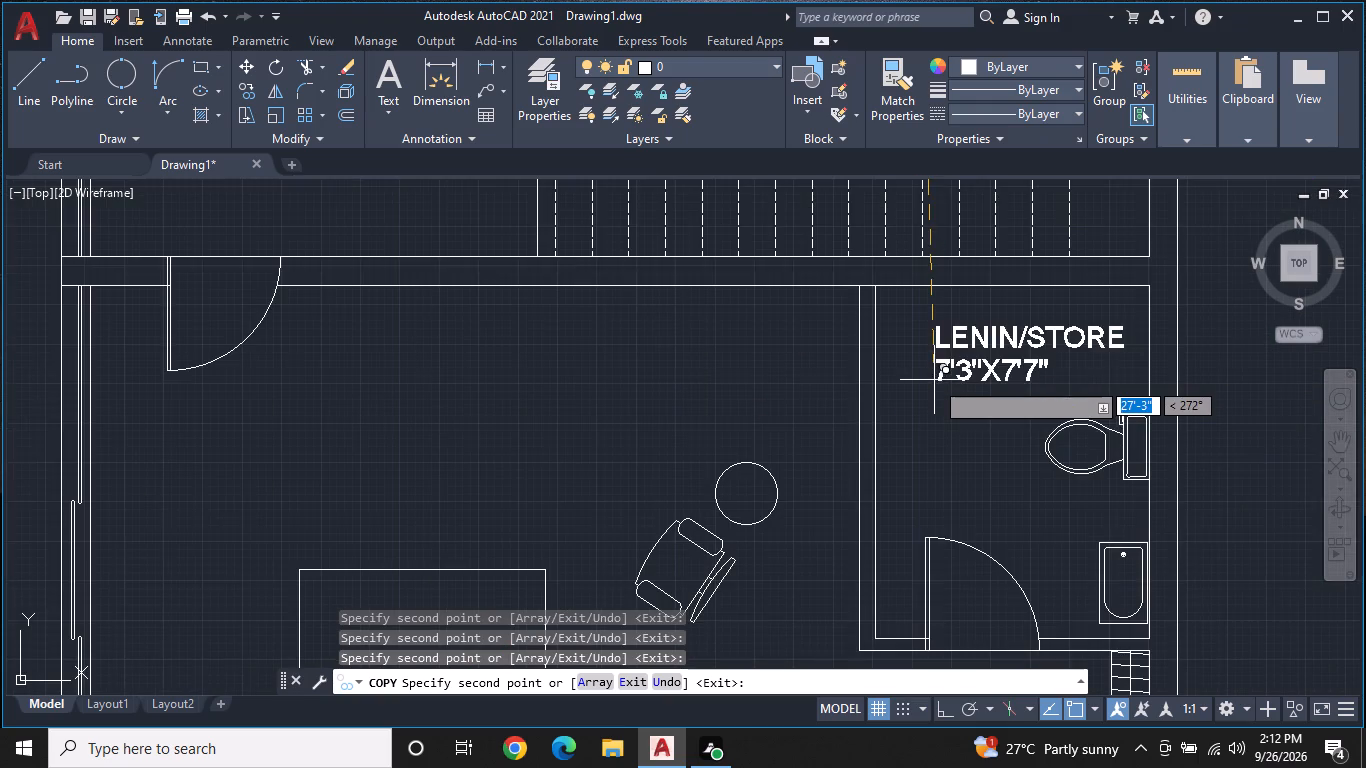
click(922, 388)
middle_drag(915, 440, 929, 288)
scroll(917, 368, down, 1)
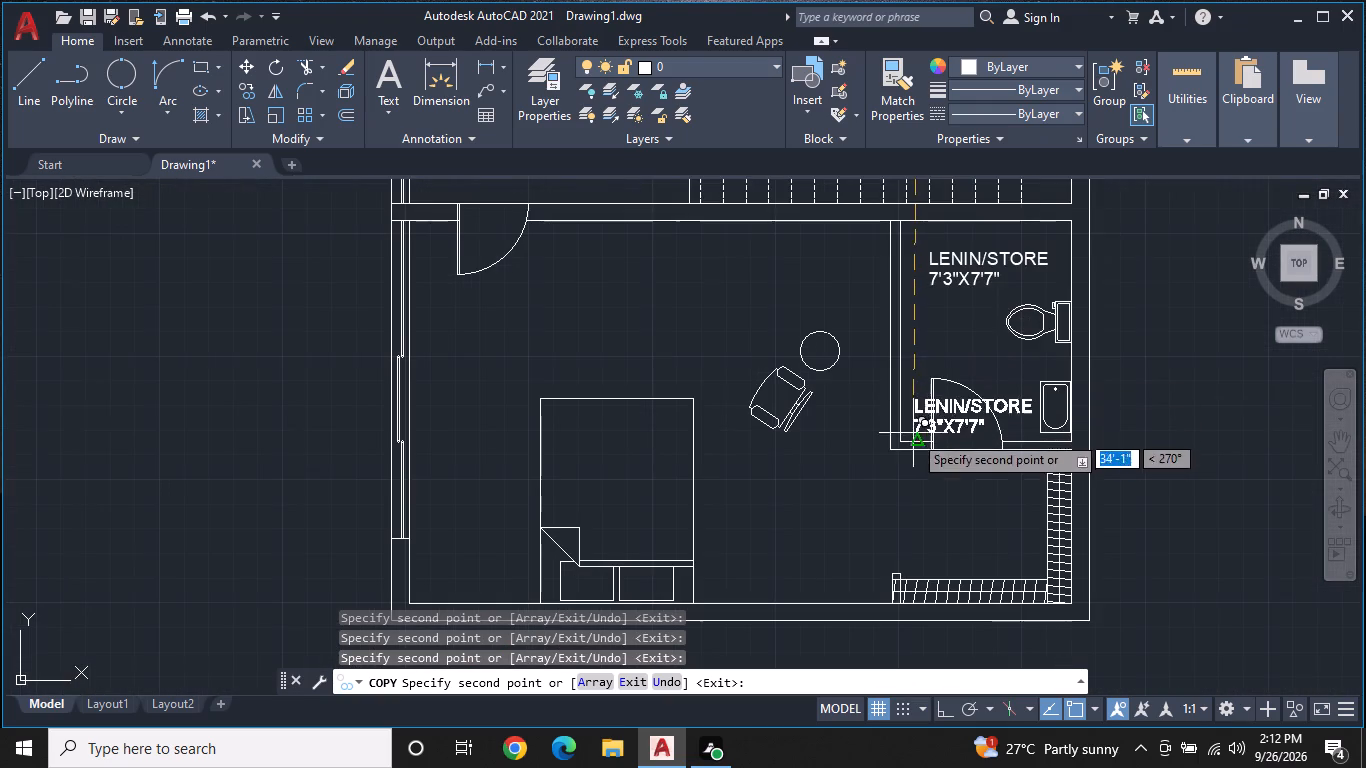
middle_drag(908, 453, 916, 307)
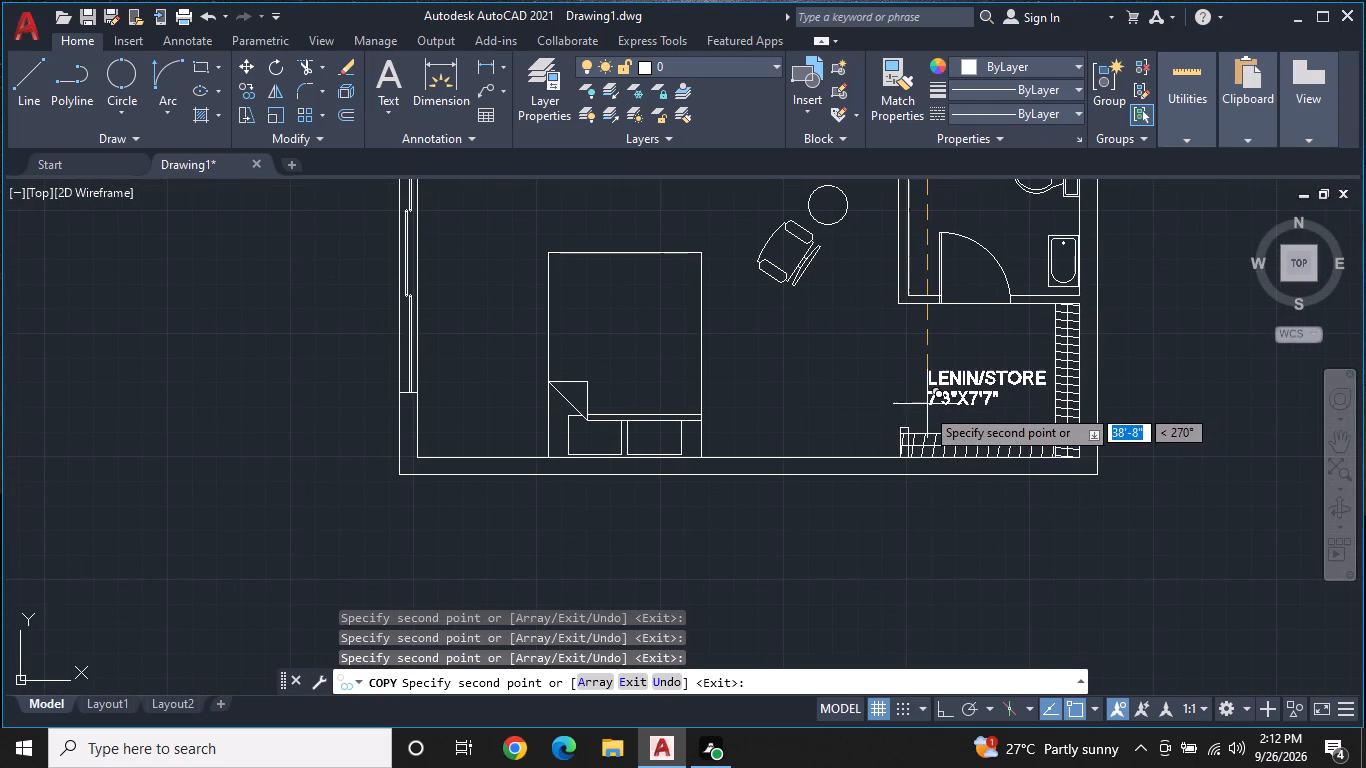
click(923, 400)
Place one more copy of the LENIN/STORE label in the bedroom above the bed and end the copying.
middle_drag(793, 397, 913, 432)
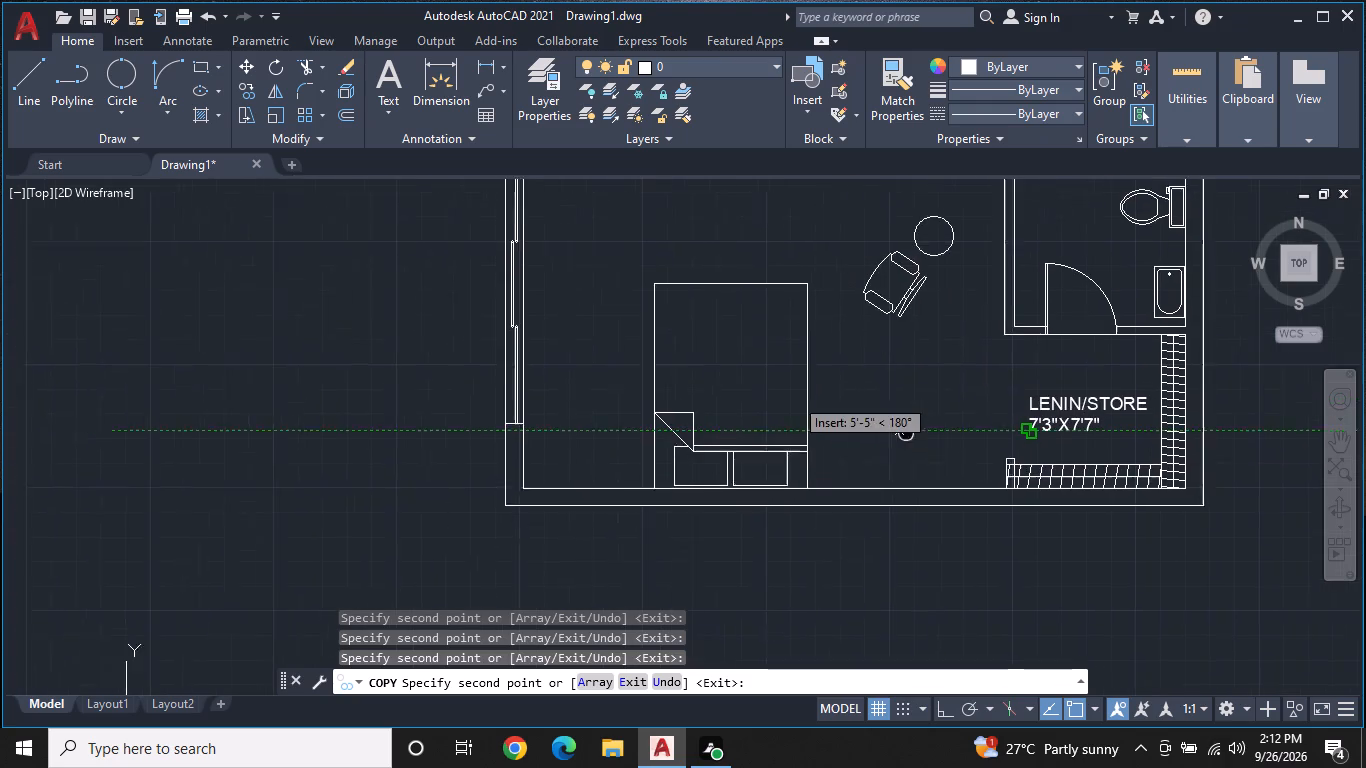
middle_drag(913, 432, 928, 435)
scroll(673, 243, down, 2)
click(682, 236)
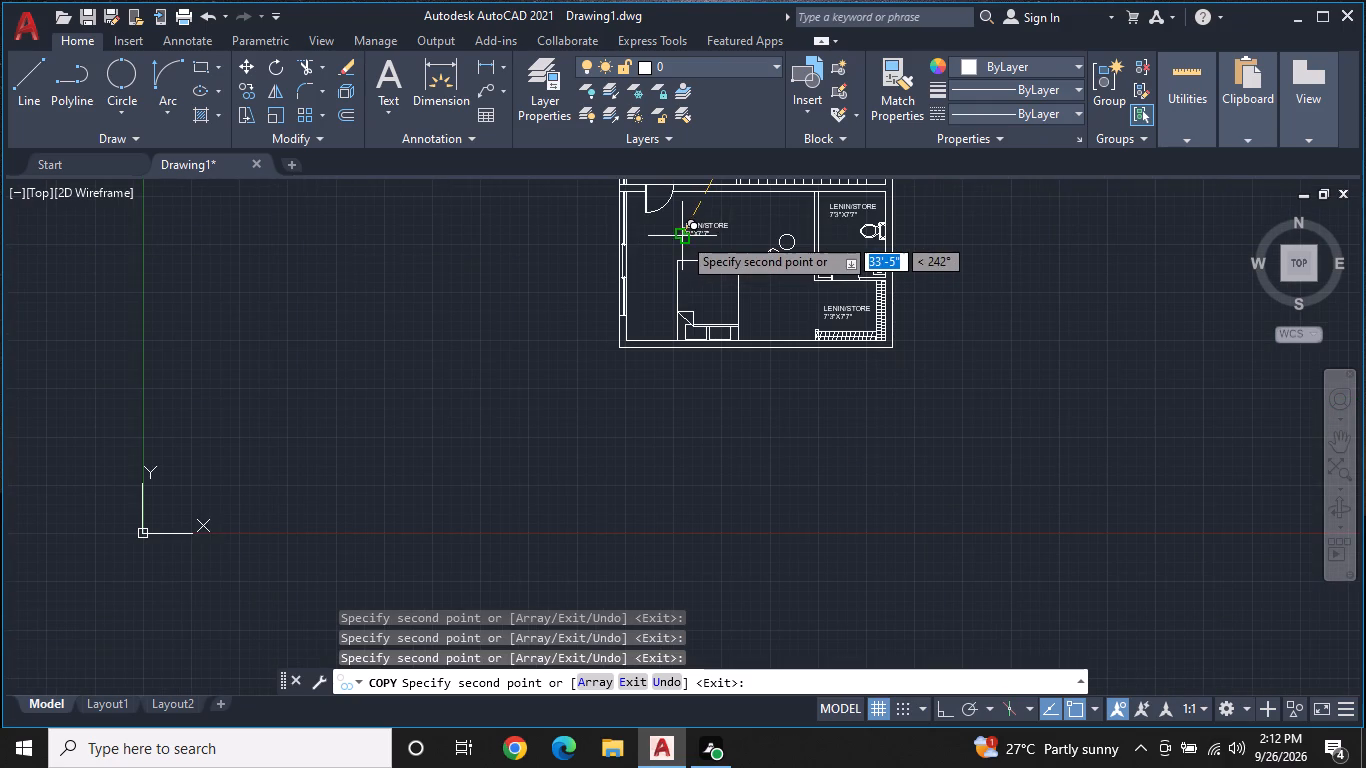
middle_drag(701, 277, 732, 397)
middle_drag(750, 282, 760, 478)
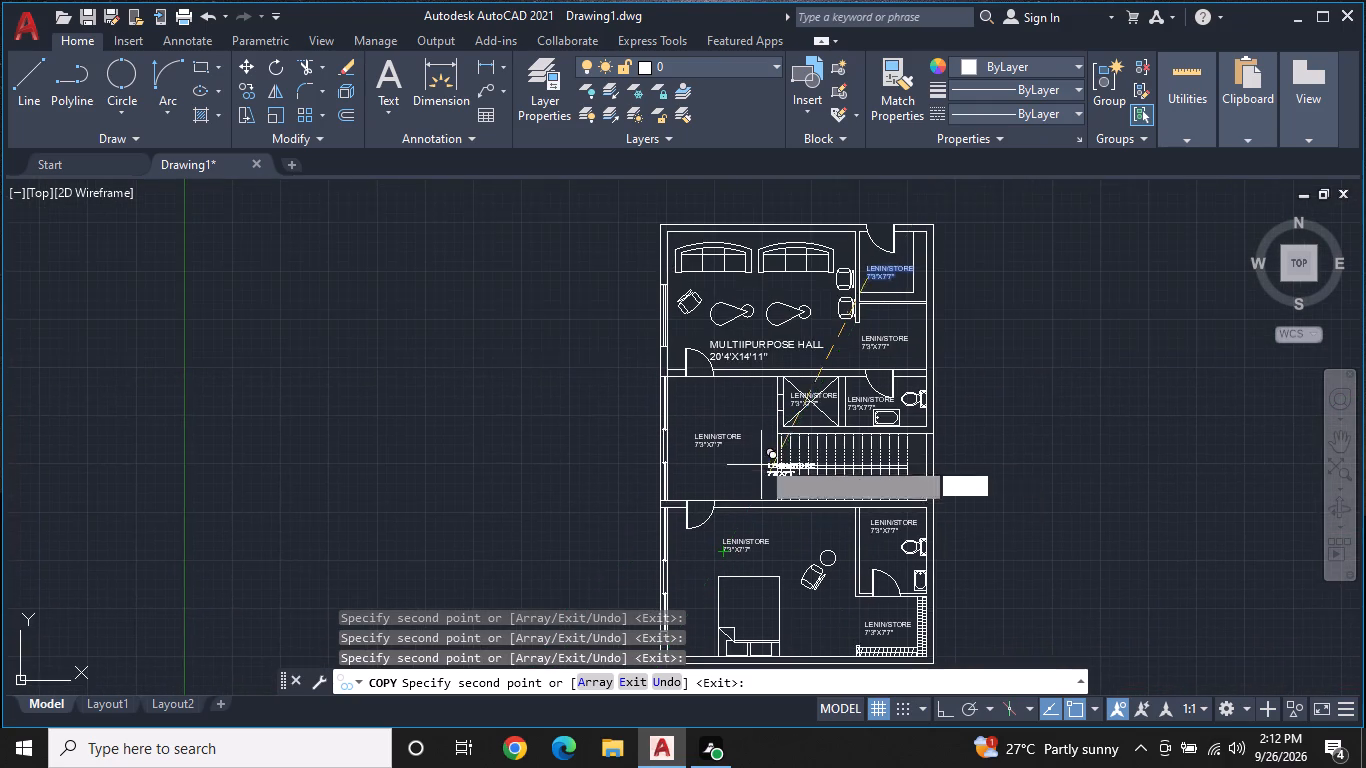
scroll(761, 442, up, 1)
key(Escape)
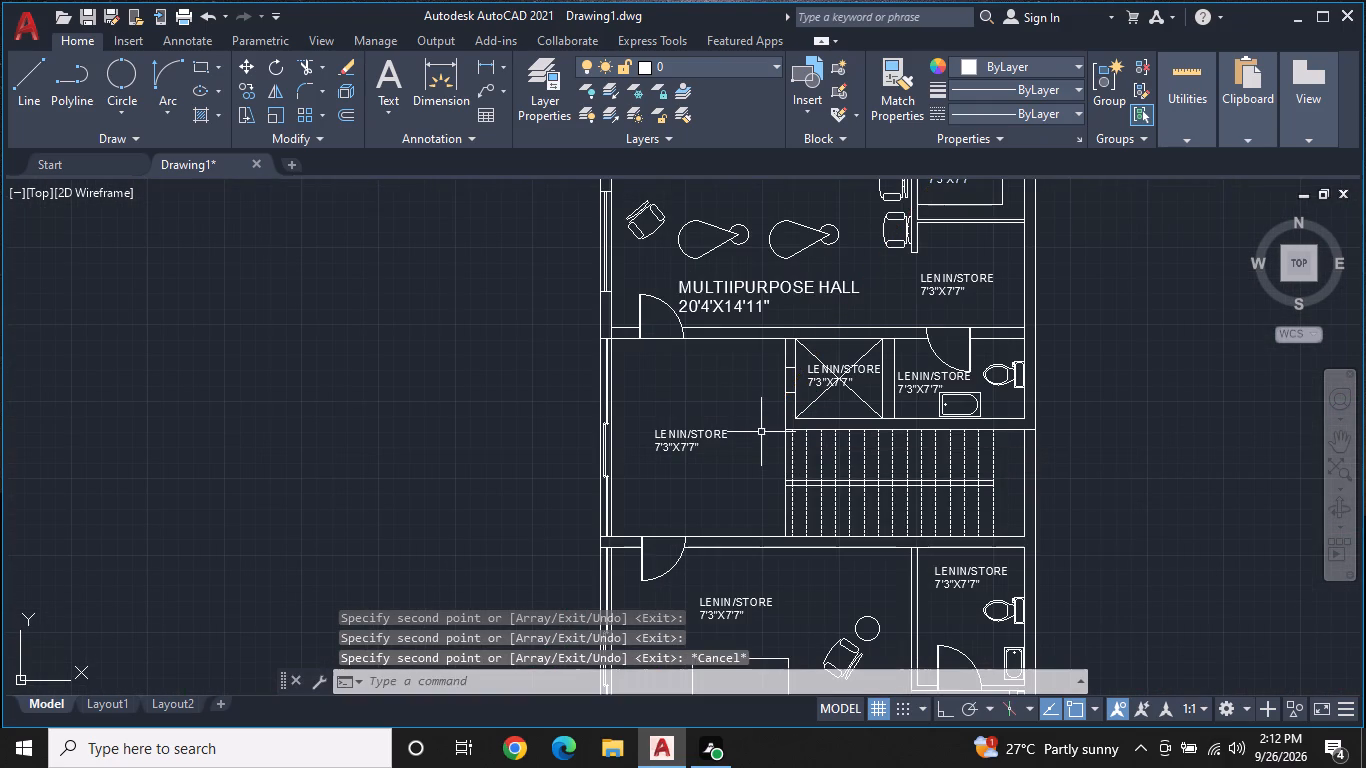
Change the name line of the label in the room beside the staircase to "LOBBY".
middle_drag(761, 432, 750, 462)
scroll(718, 461, up, 1)
middle_drag(712, 449, 788, 355)
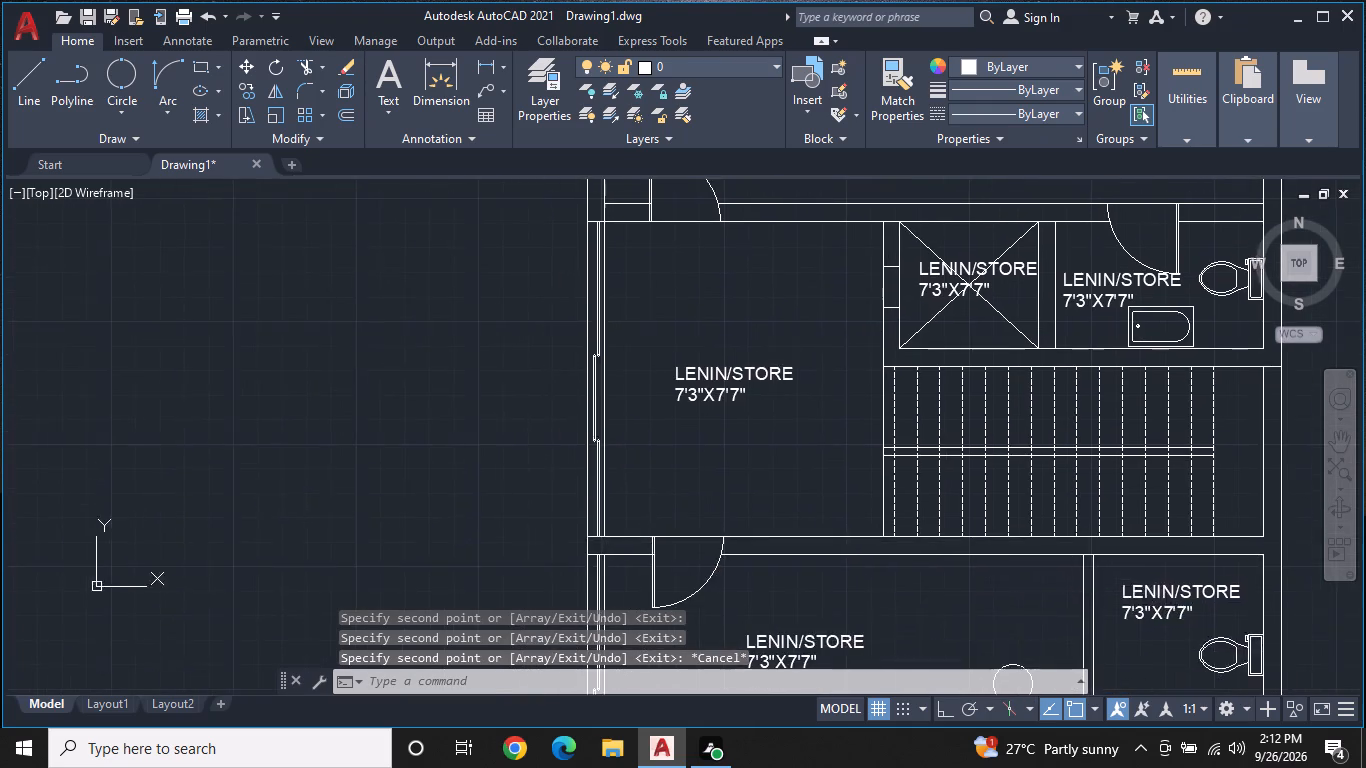
scroll(788, 355, up, 1)
double_click(748, 381)
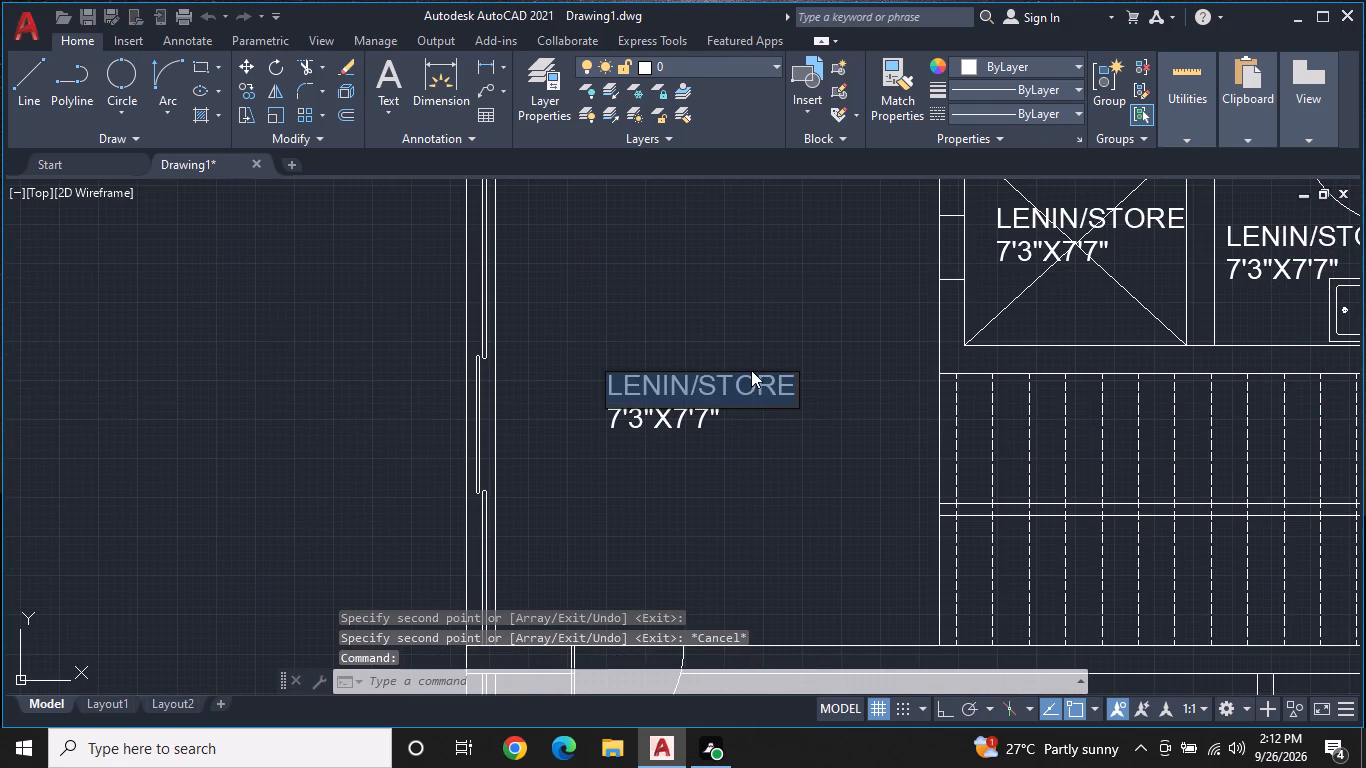
key(BackSpace)
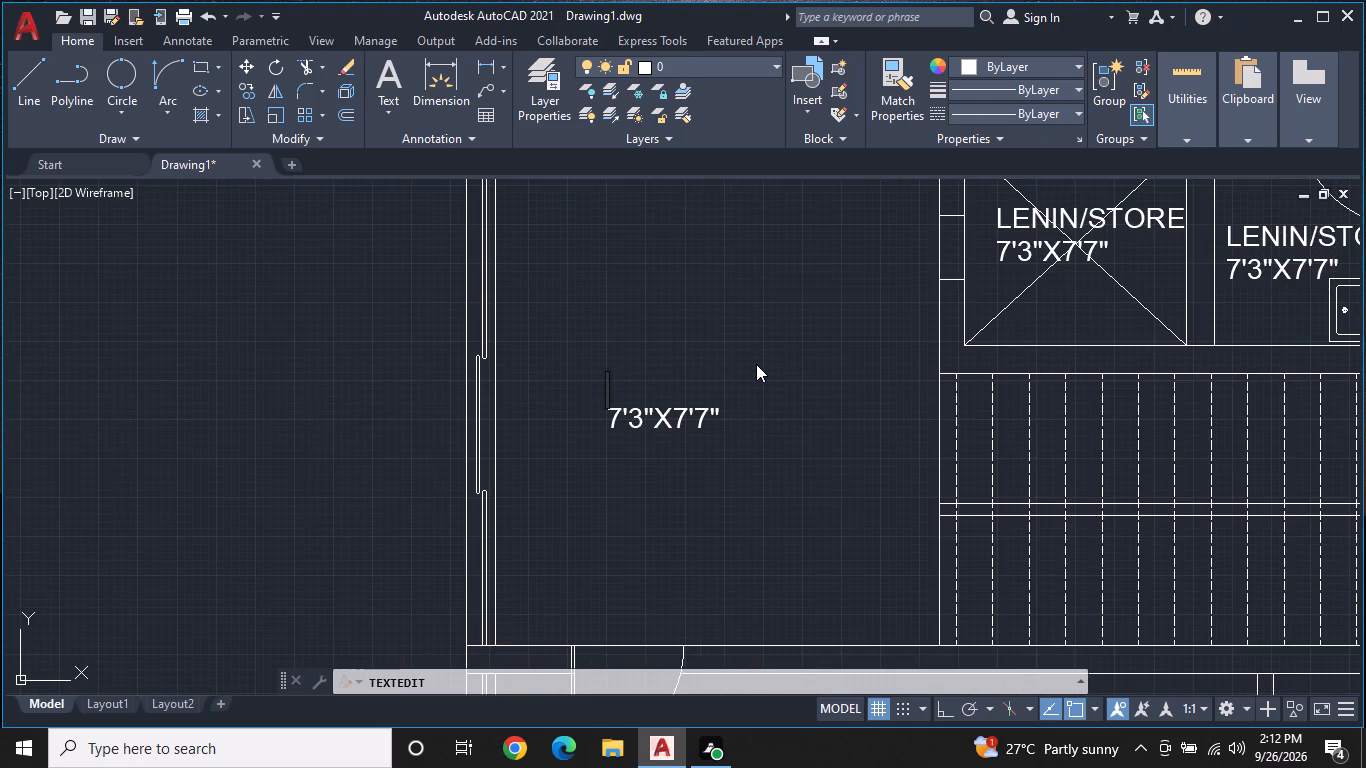
key(l)
text(OBBY)
Change the dimension line beneath LOBBY to "11'10"X13'5"" and finish the text editing.
double_click(718, 413)
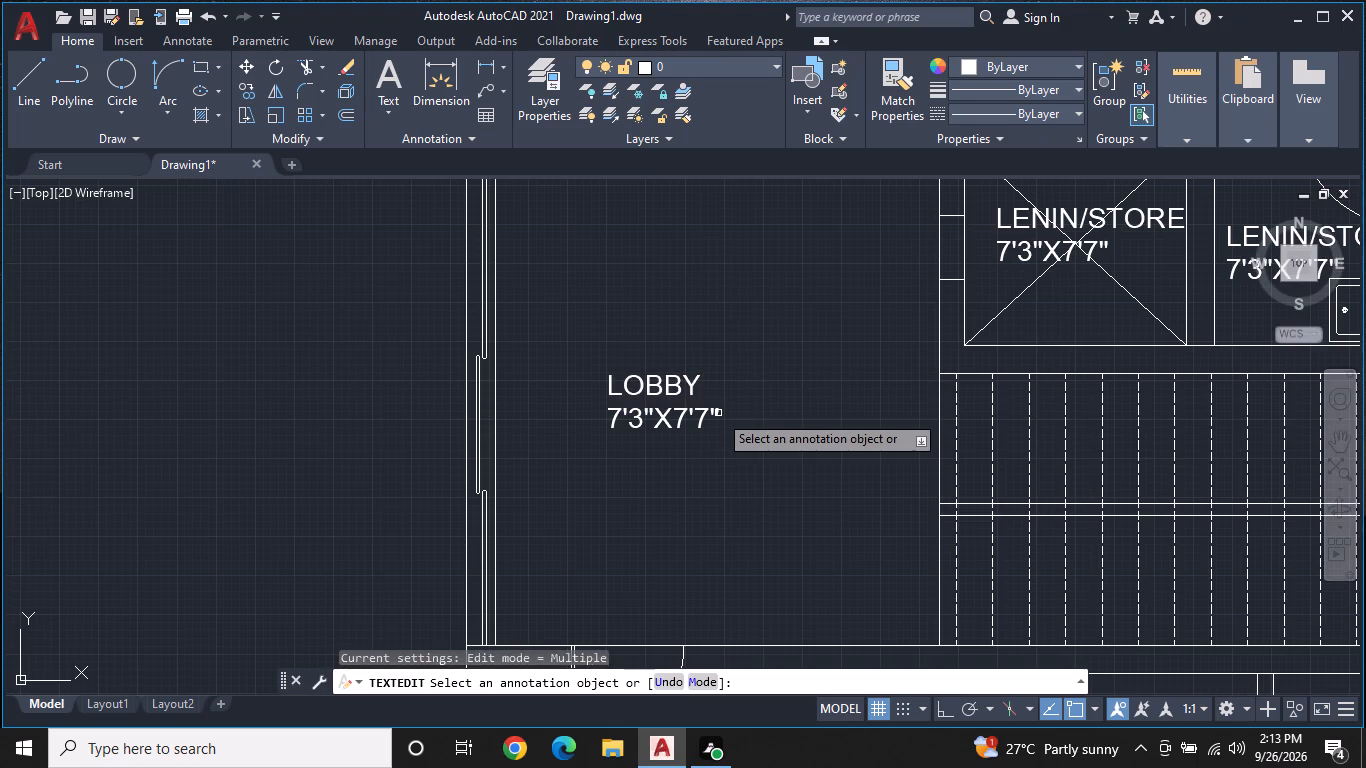
click(698, 414)
click(699, 414)
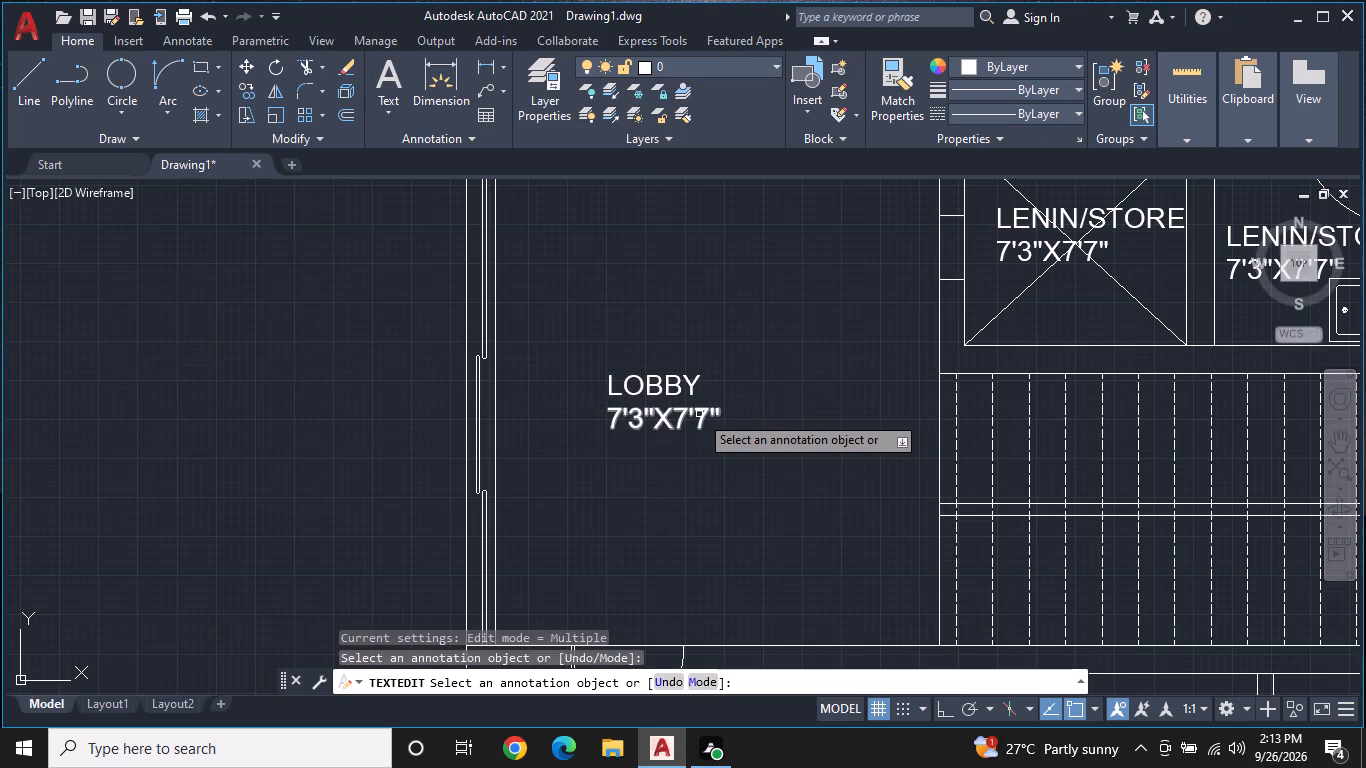
double_click(699, 414)
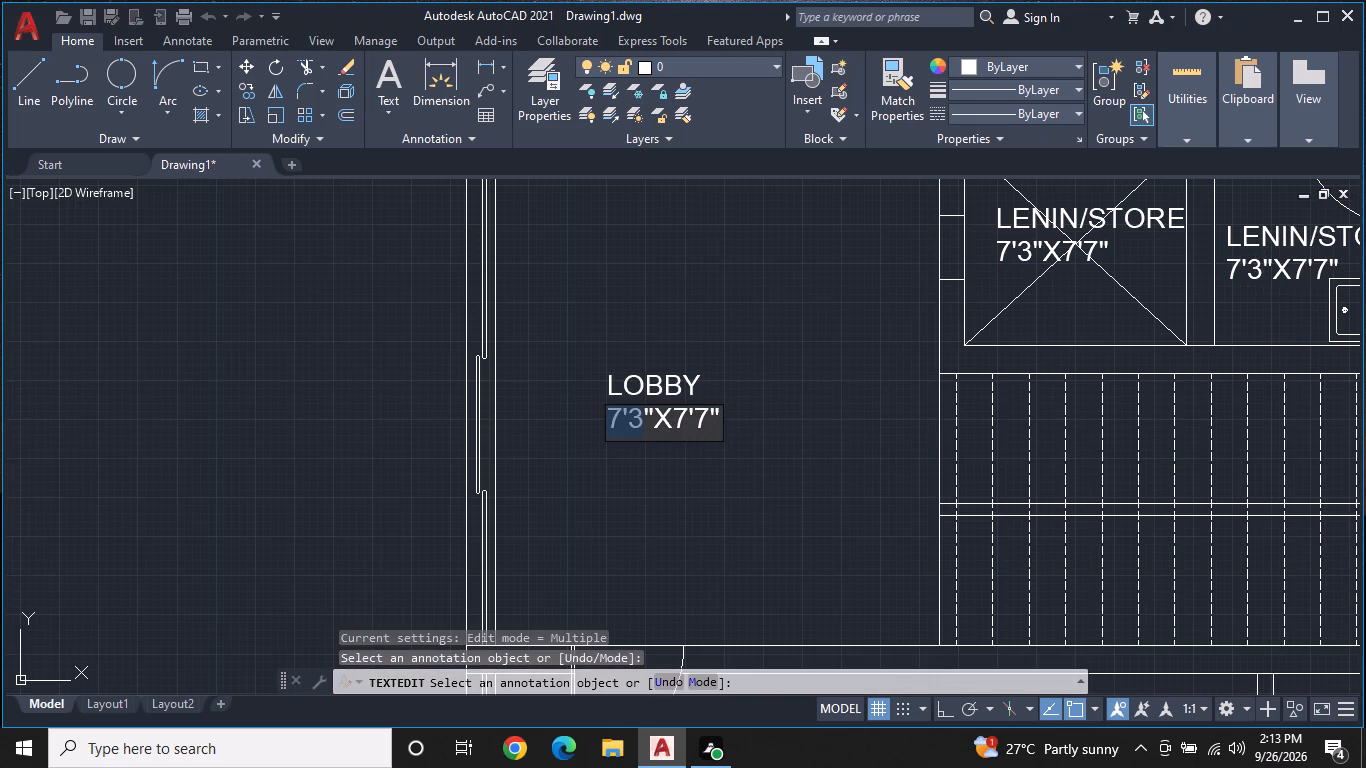
click(717, 421)
key(BackSpace)
key(BackSpace)
key(BackSpace)
key(BackSpace)
key(BackSpace)
key(BackSpace)
key(BackSpace)
key(BackSpace)
key(BackSpace)
key(BackSpace)
key(BackSpace)
key(BackSpace)
key(BackSpace)
key(BackSpace)
key(BackSpace)
key(BackSpace)
key(BackSpace)
key(BackSpace)
key(BackSpace)
key(BackSpace)
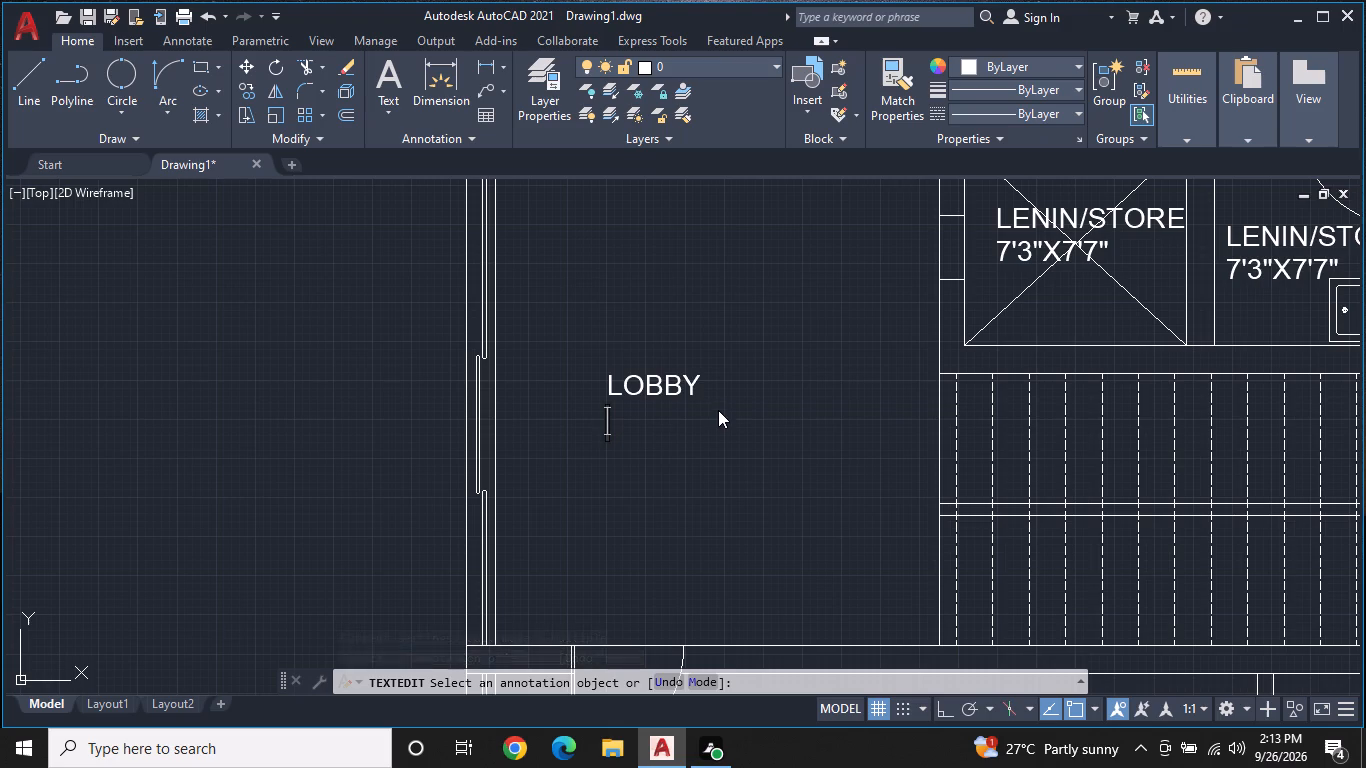
text(11')
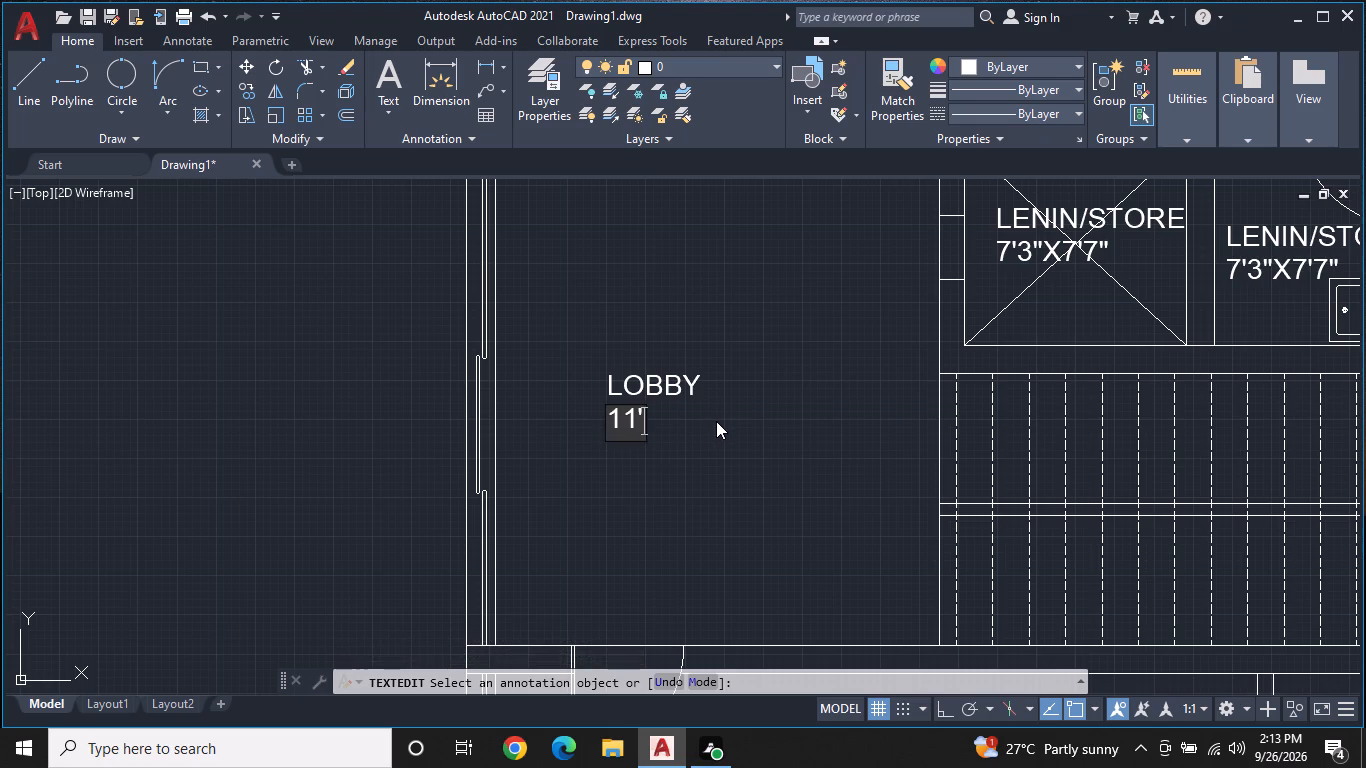
key(1)
text(0")
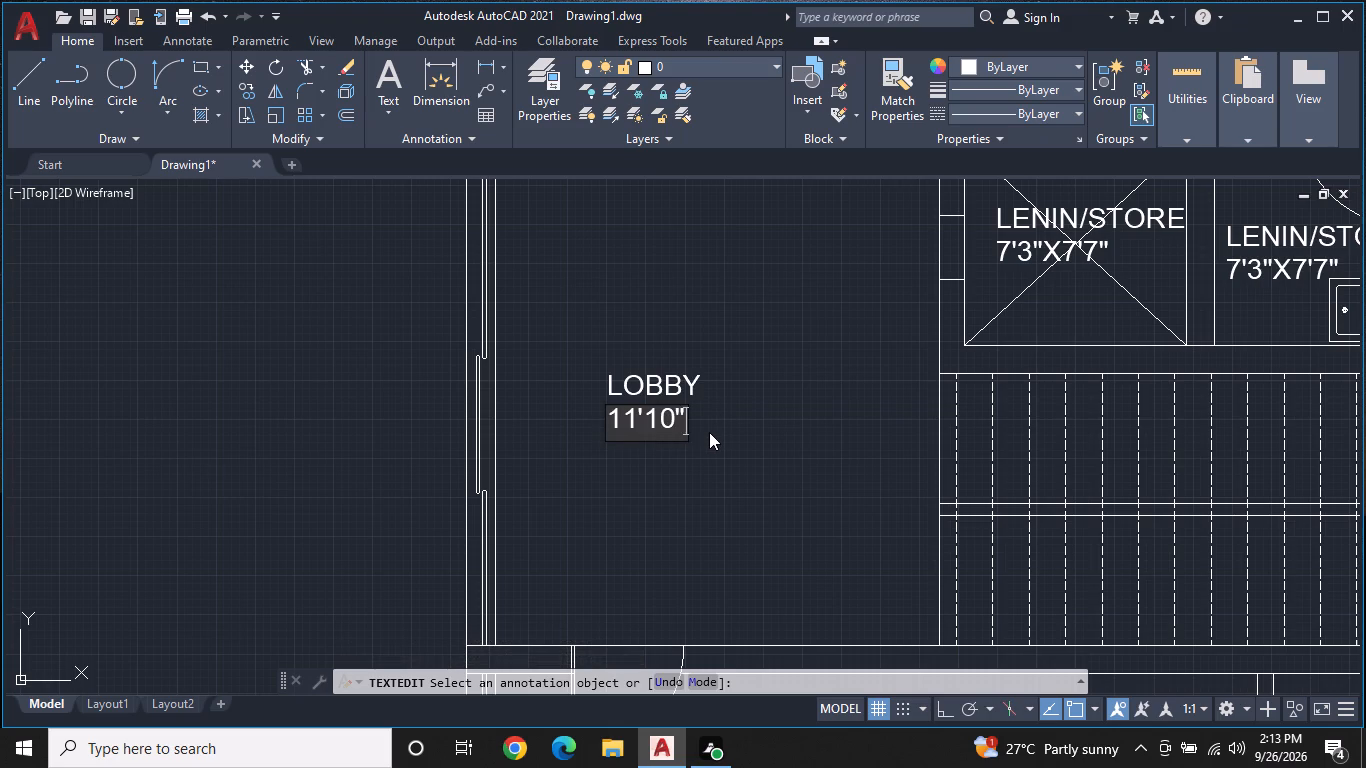
key(x)
text(13)
key(apostrophe)
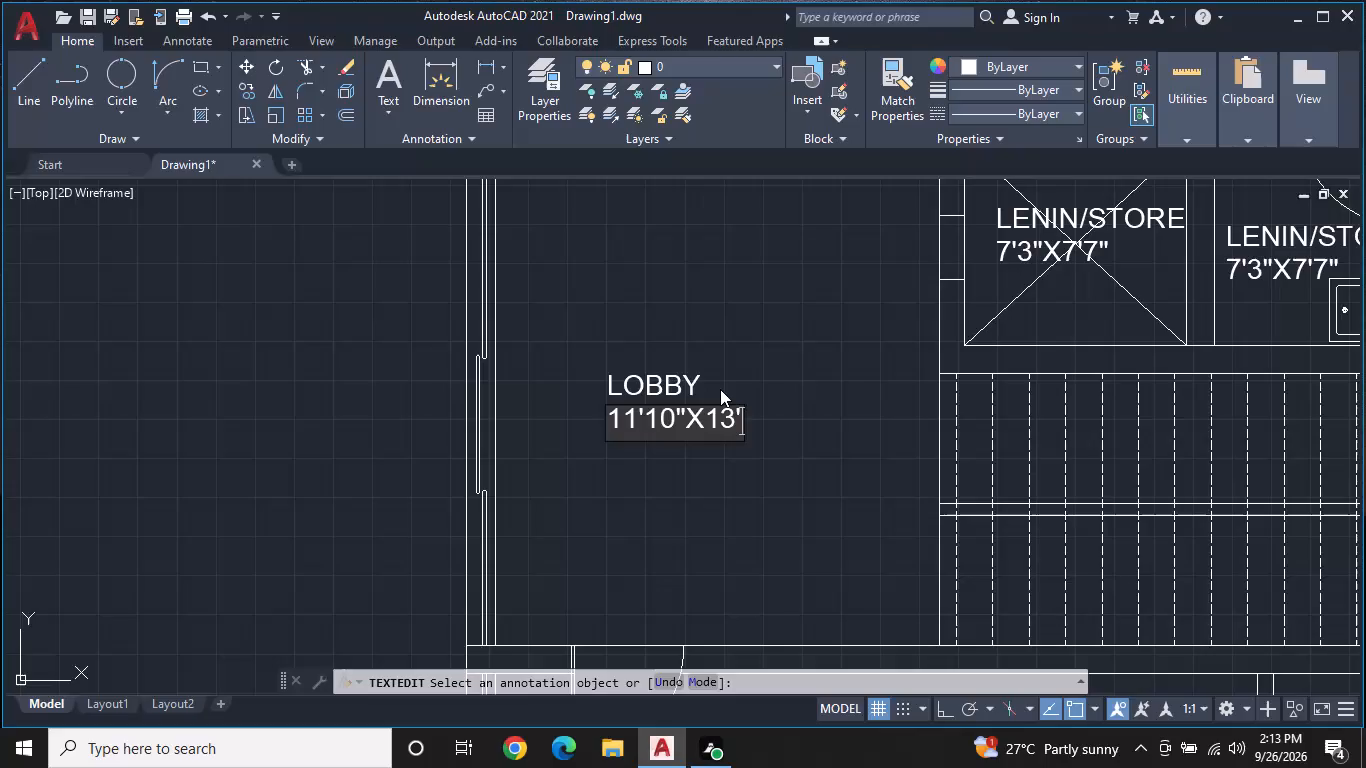
key(5)
key(shift+quotedbl)
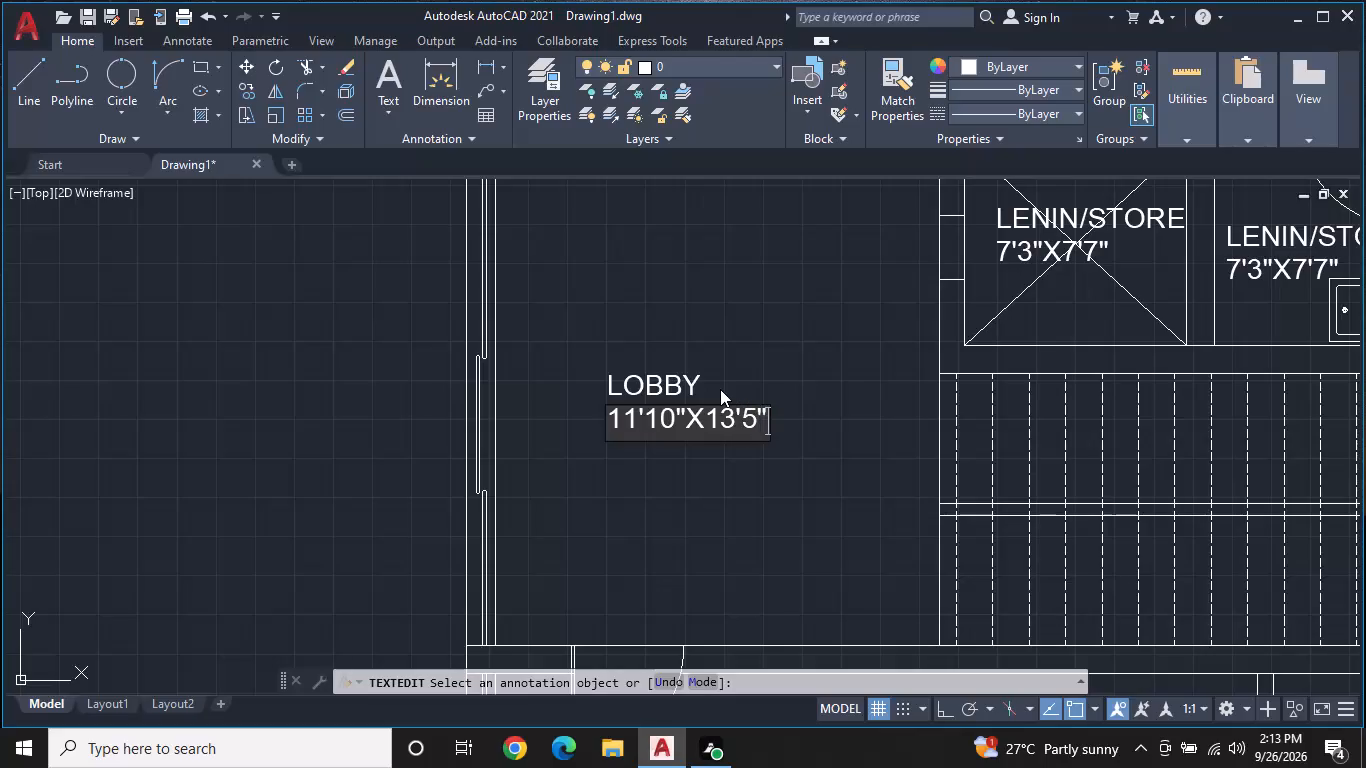
key(Return)
key(Return)
Scale up both lines of the LOBBY label, using the name line's insertion point as the base point.
click(720, 424)
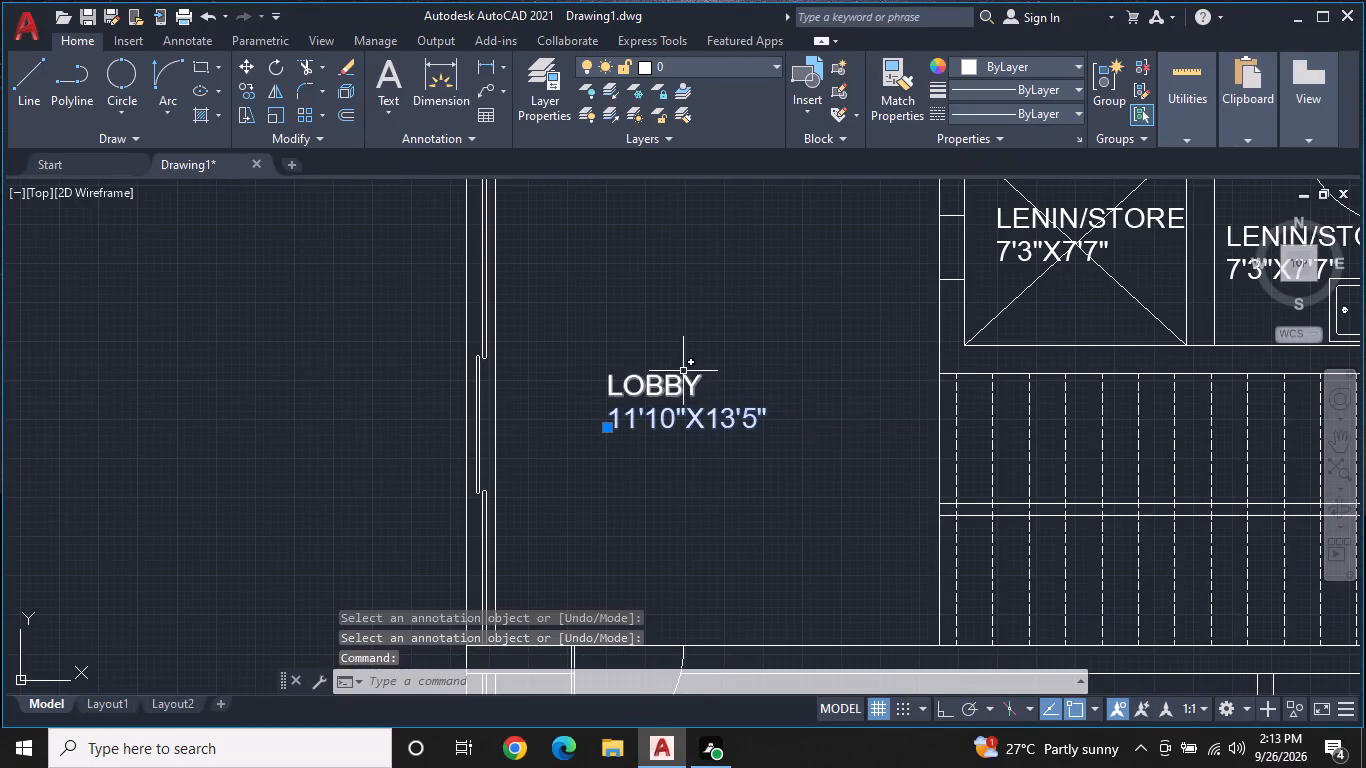
drag(681, 370, 681, 383)
click(679, 387)
right_click(679, 387)
click(728, 461)
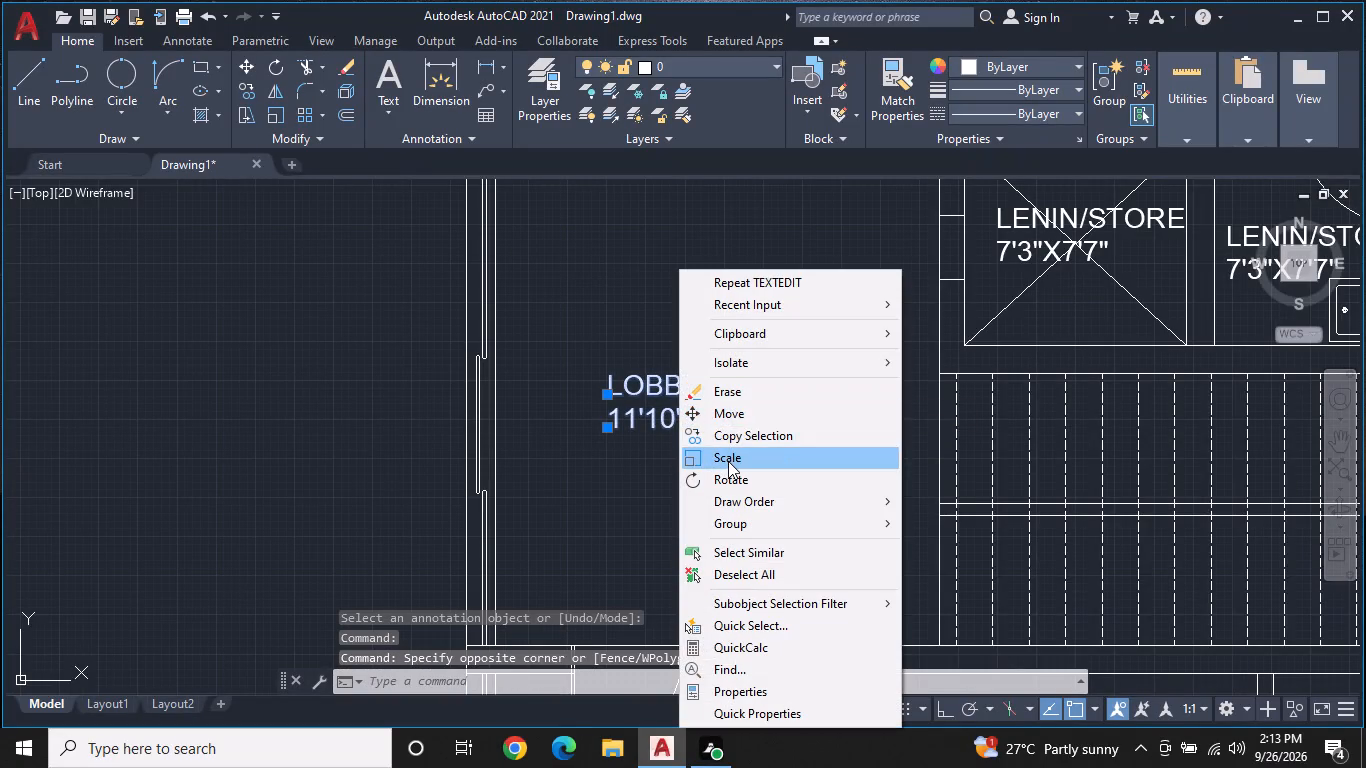
click(607, 394)
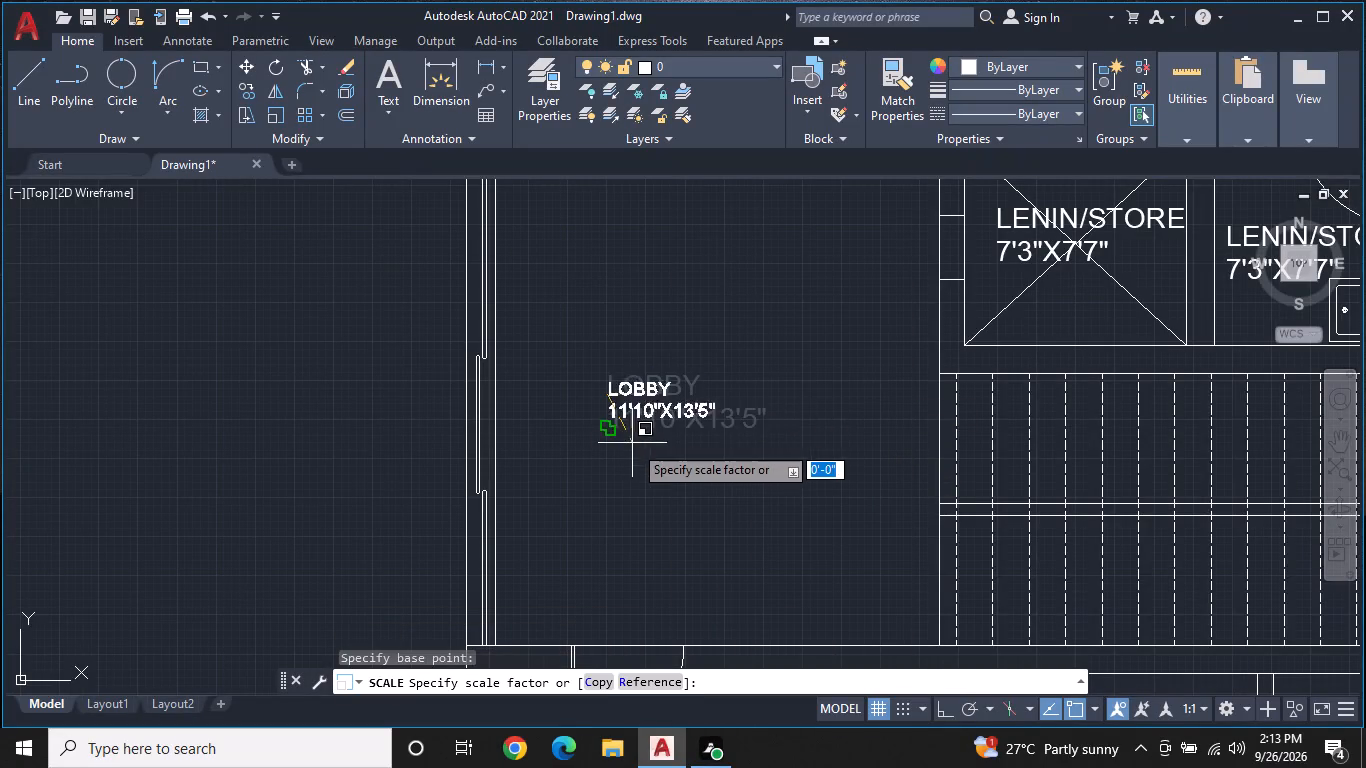
click(673, 509)
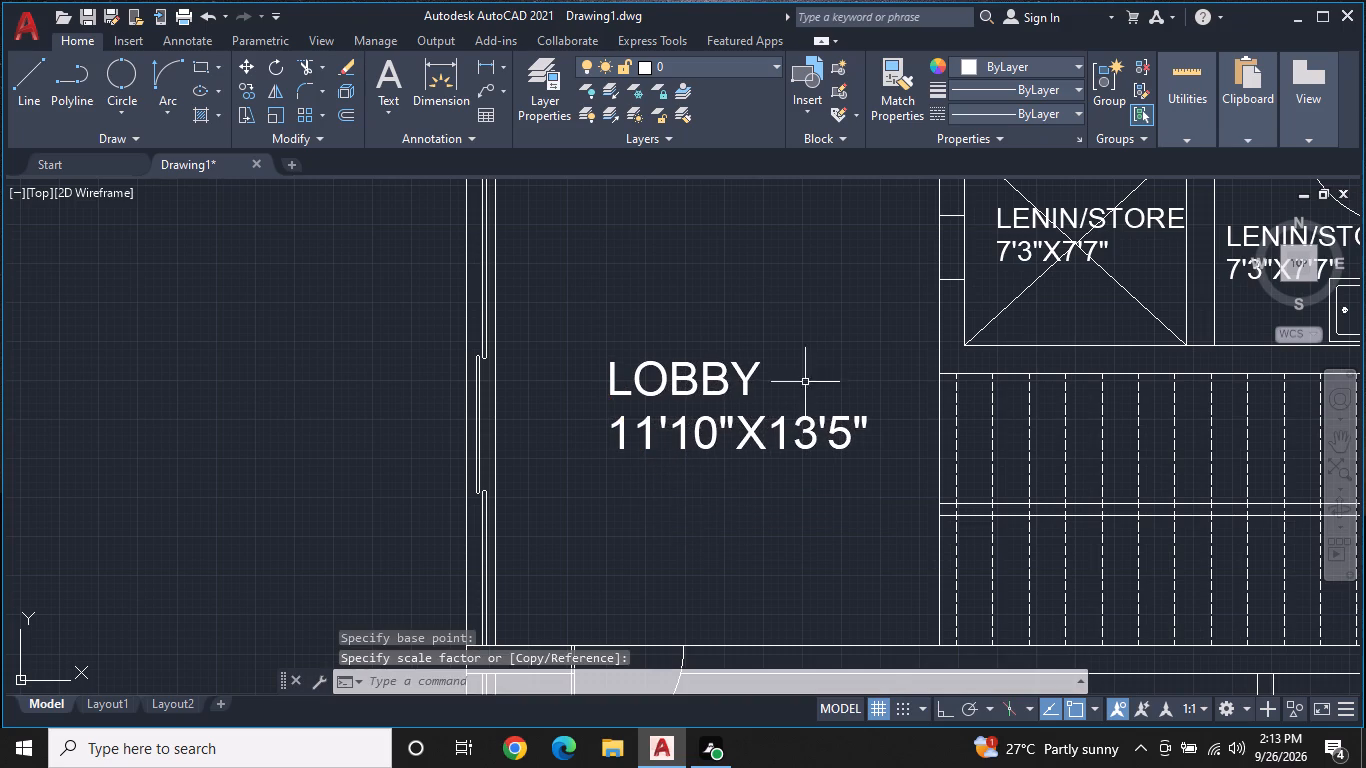
Change the name line of the LENIN/STORE label in the crossed shaft beside the lobby to "LIFT".
middle_drag(805, 380, 543, 444)
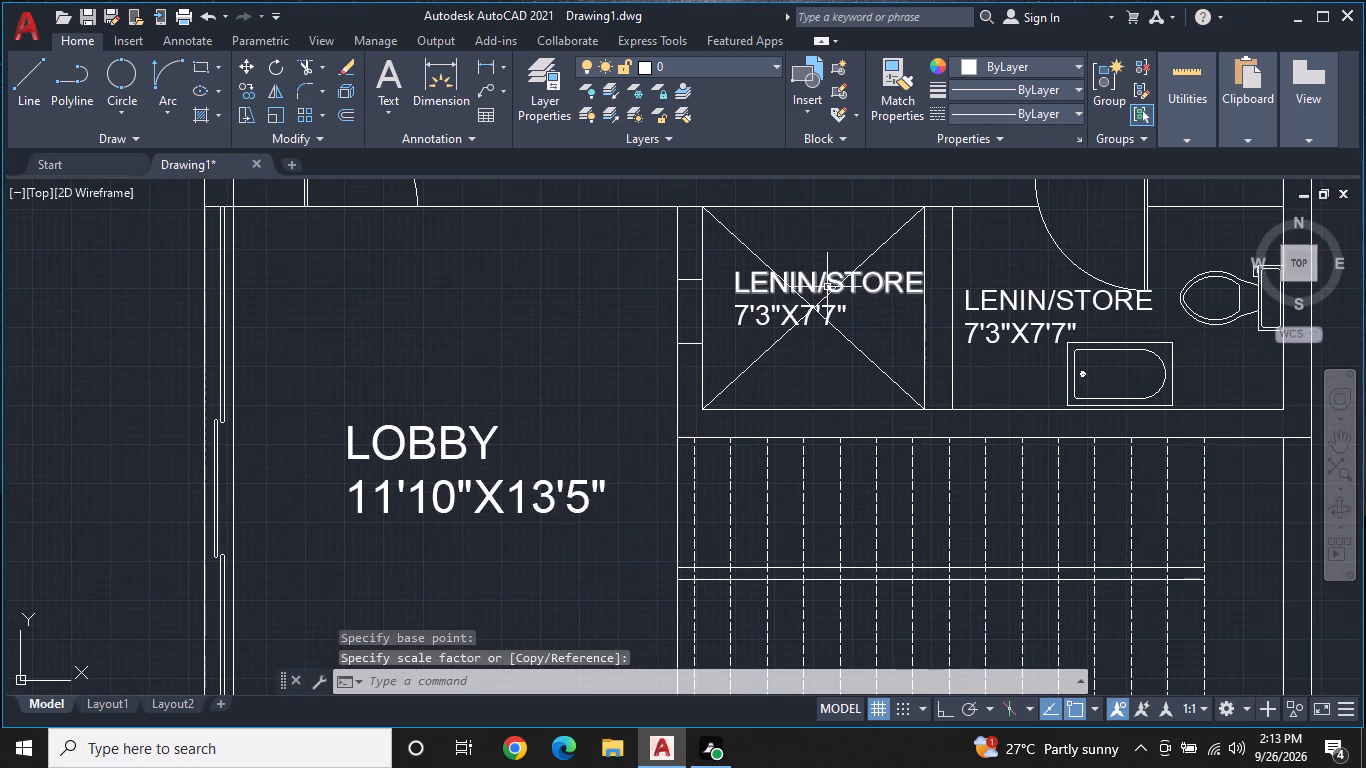
double_click(827, 287)
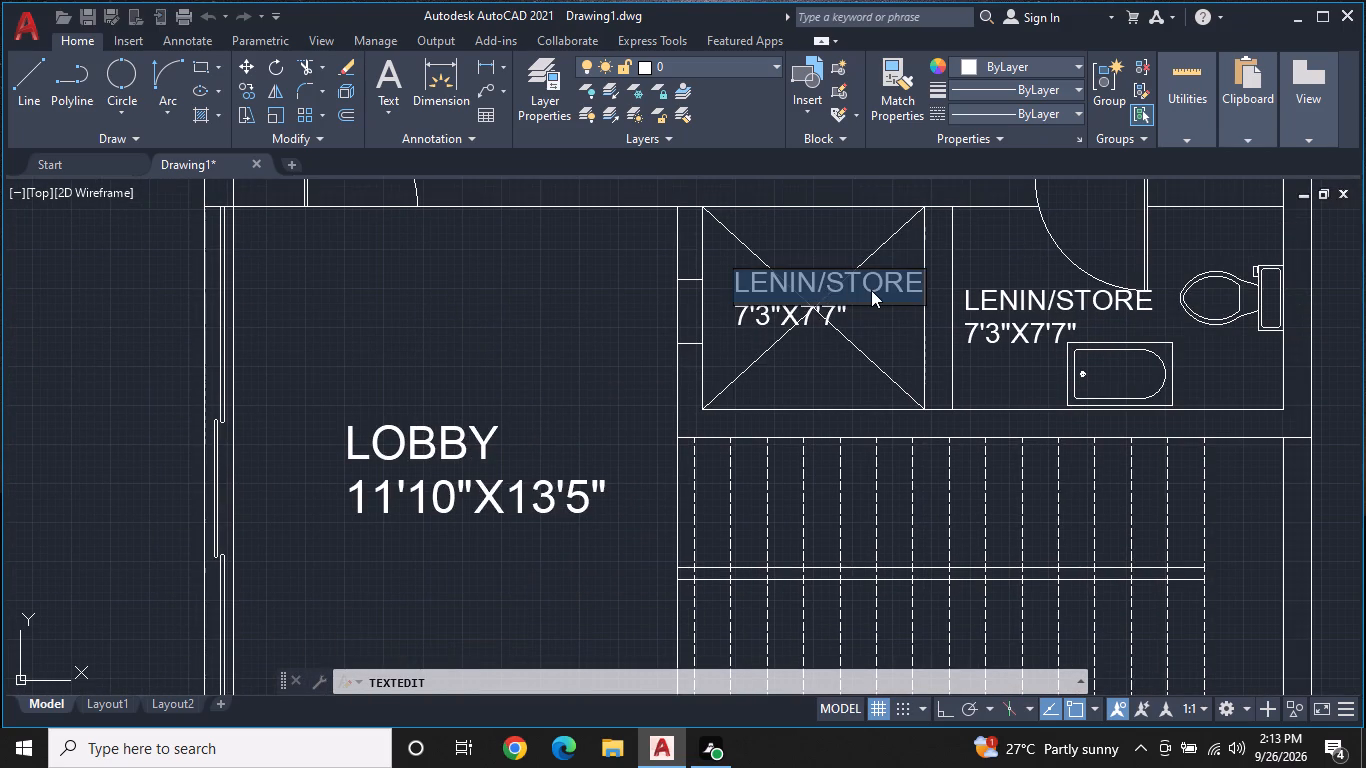
key(BackSpace)
text(LIFT)
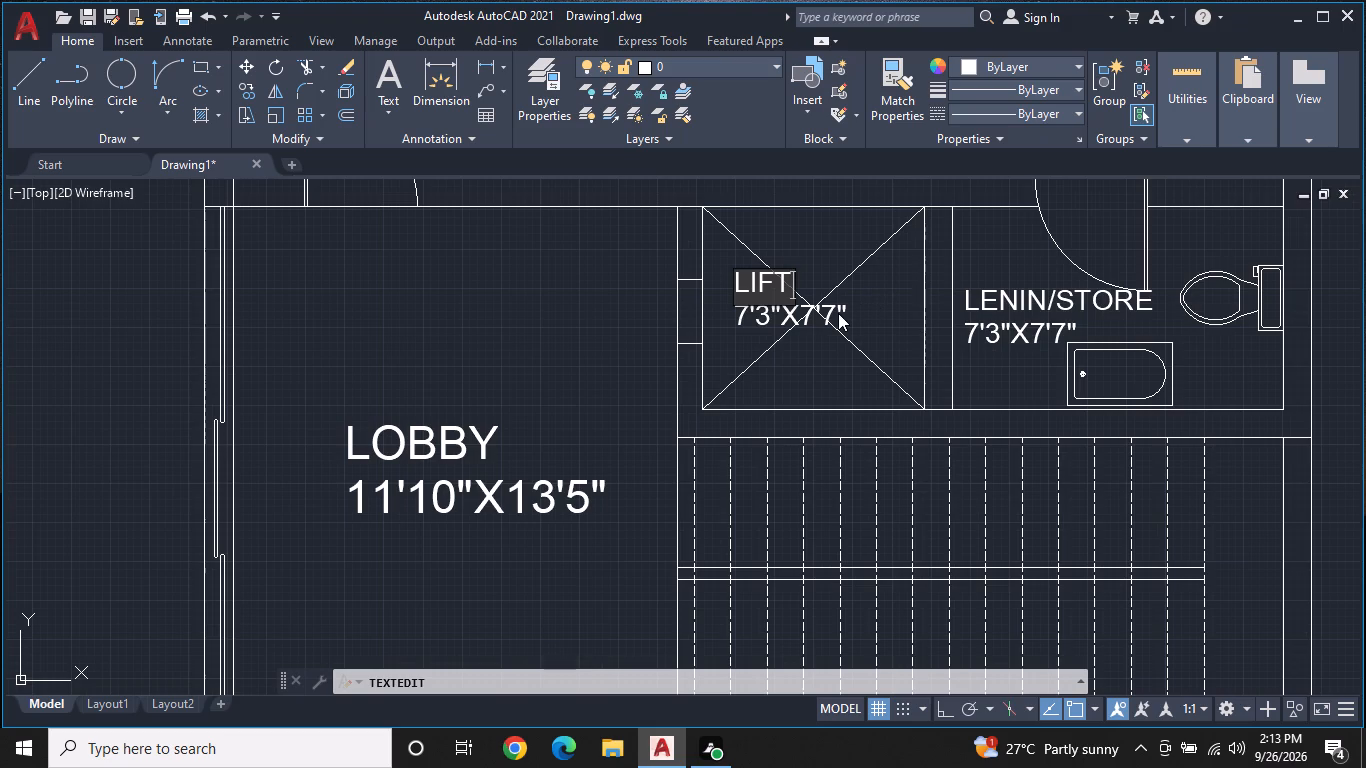
Change the dimension line beneath LIFT to "5'11"X5'5"" and finish the text editing.
double_click(834, 305)
double_click(833, 312)
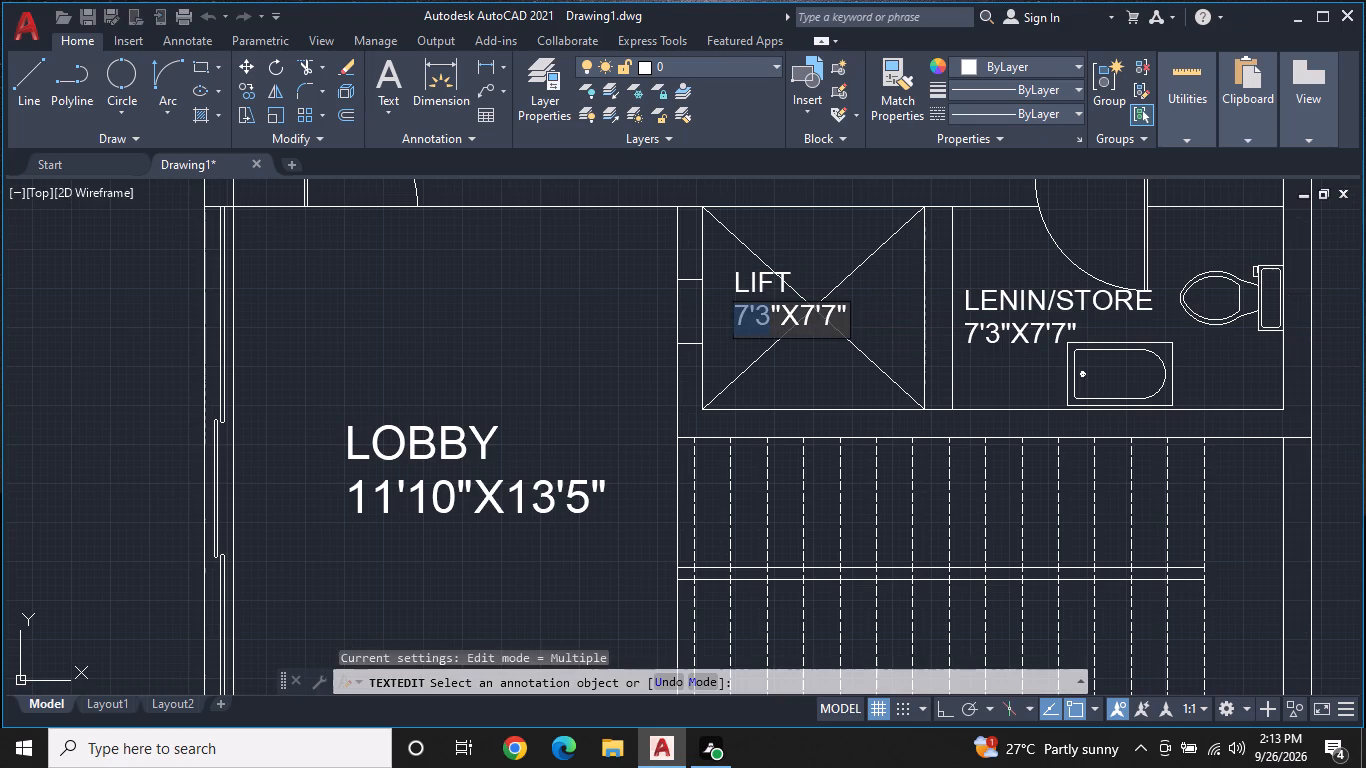
click(845, 335)
key(BackSpace)
key(BackSpace)
key(BackSpace)
key(BackSpace)
key(BackSpace)
key(BackSpace)
key(BackSpace)
key(BackSpace)
key(BackSpace)
key(BackSpace)
key(BackSpace)
key(BackSpace)
key(BackSpace)
key(BackSpace)
key(BackSpace)
key(BackSpace)
key(BackSpace)
key(BackSpace)
key(BackSpace)
key(BackSpace)
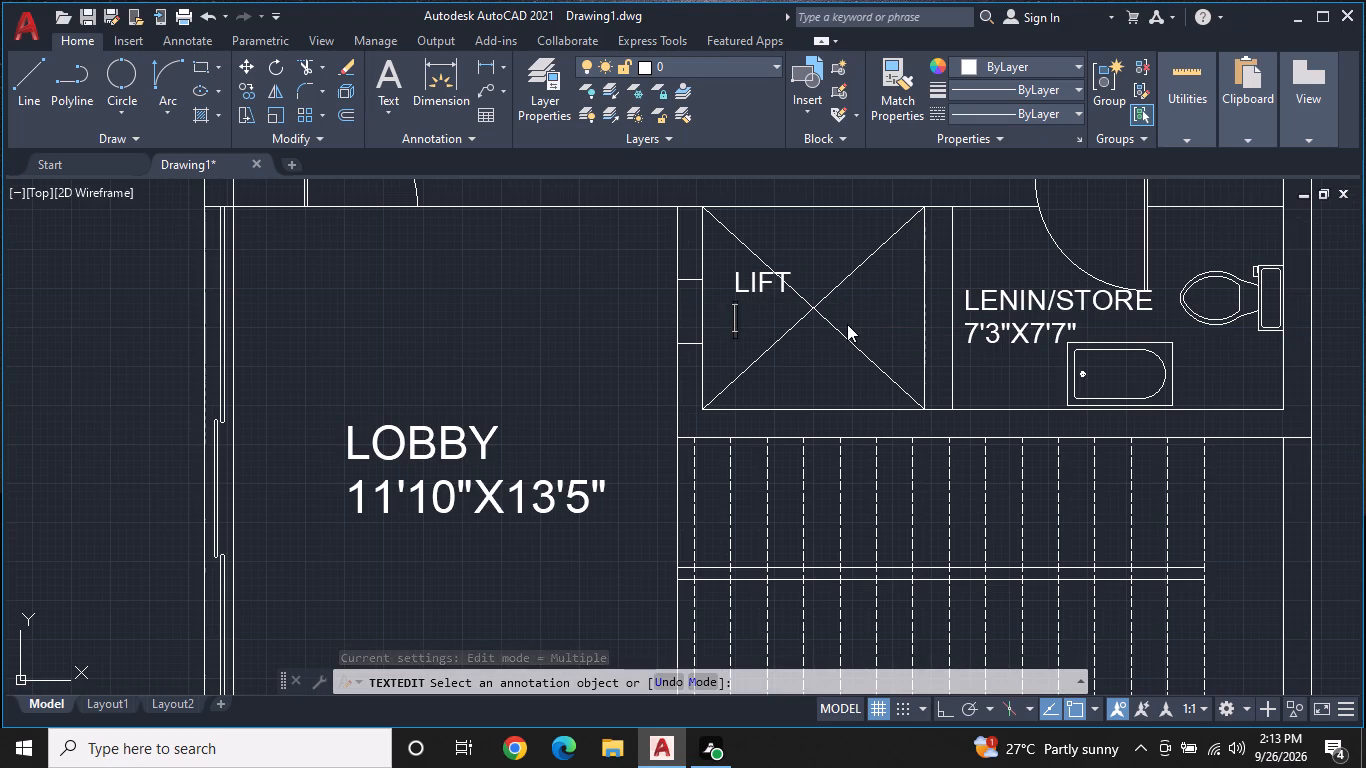
text(5')
text(11"X)
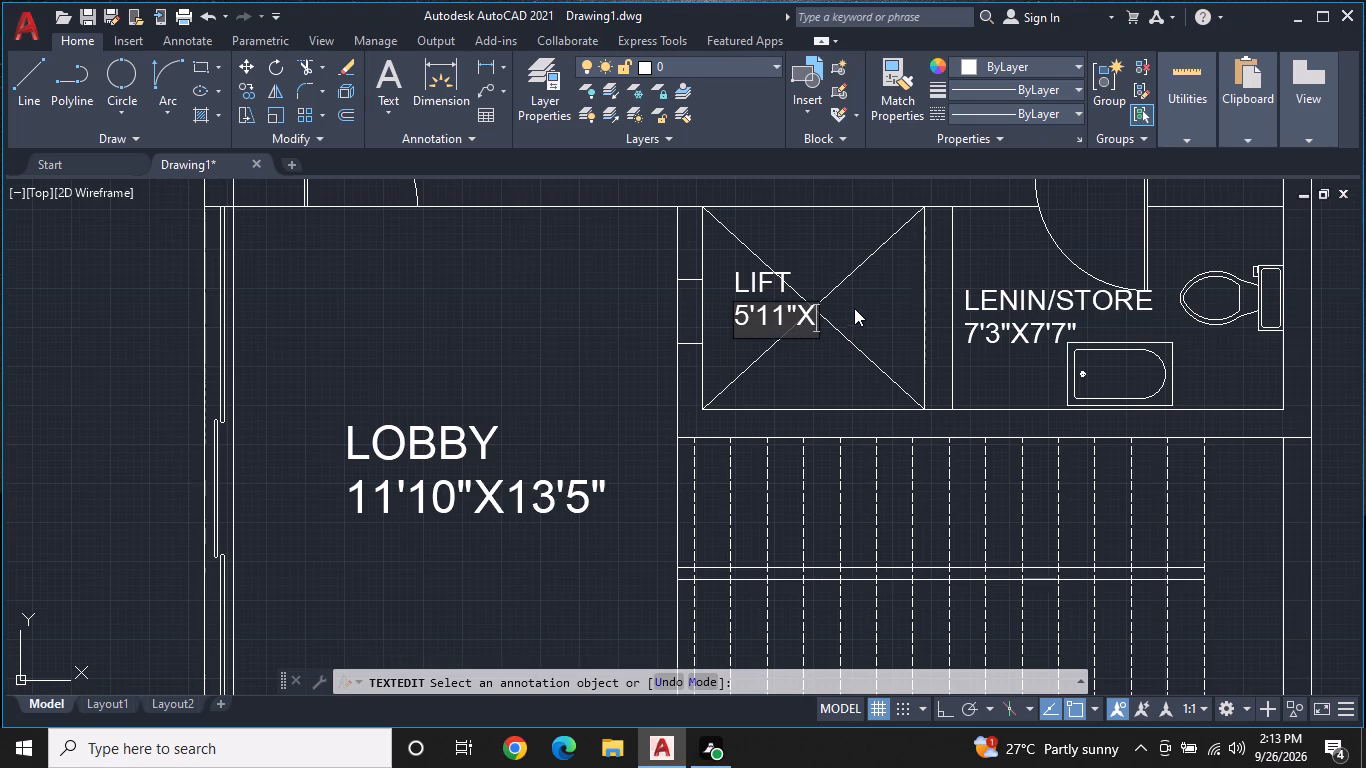
text(5'5")
key(Return)
key(Return)
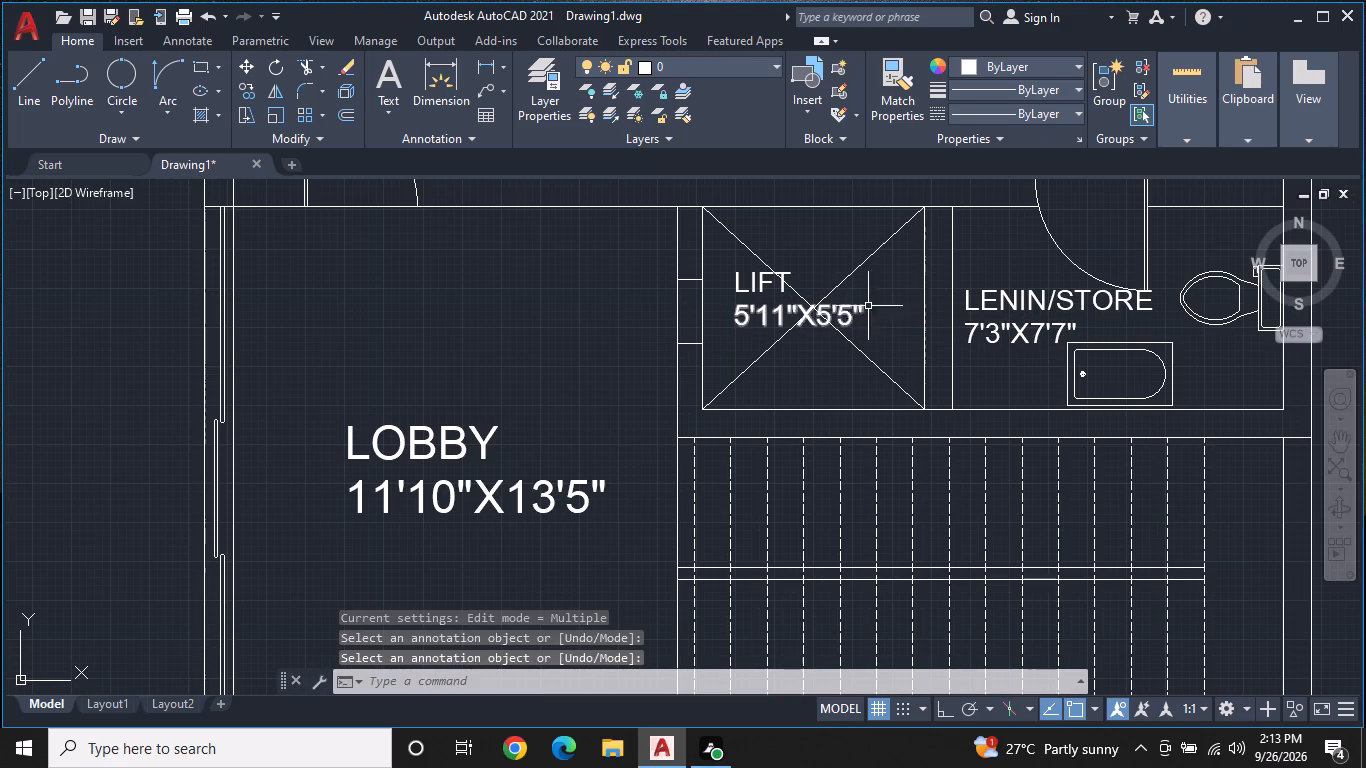
Change the name line of the LENIN/STORE label in the bathroom beside the lift to "TOILET".
middle_drag(1048, 329, 941, 387)
double_click(946, 361)
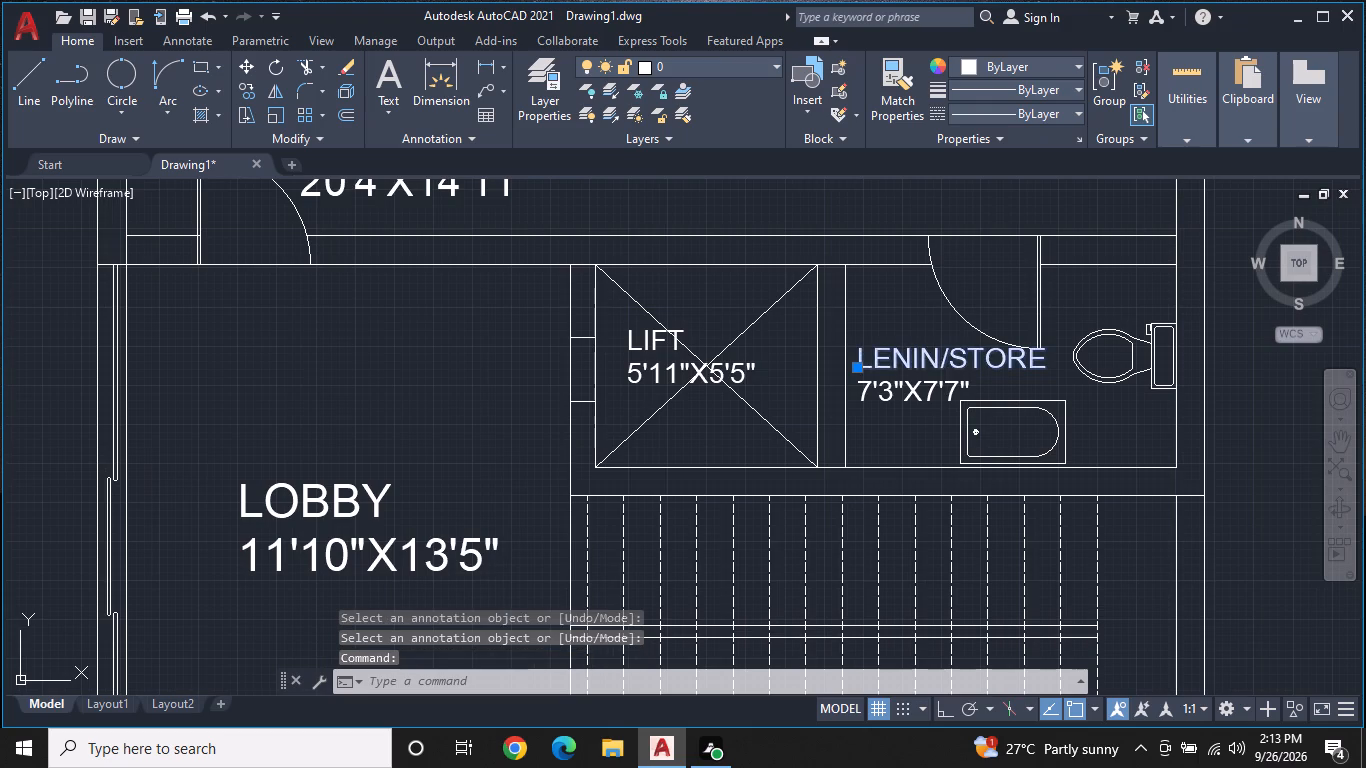
key(BackSpace)
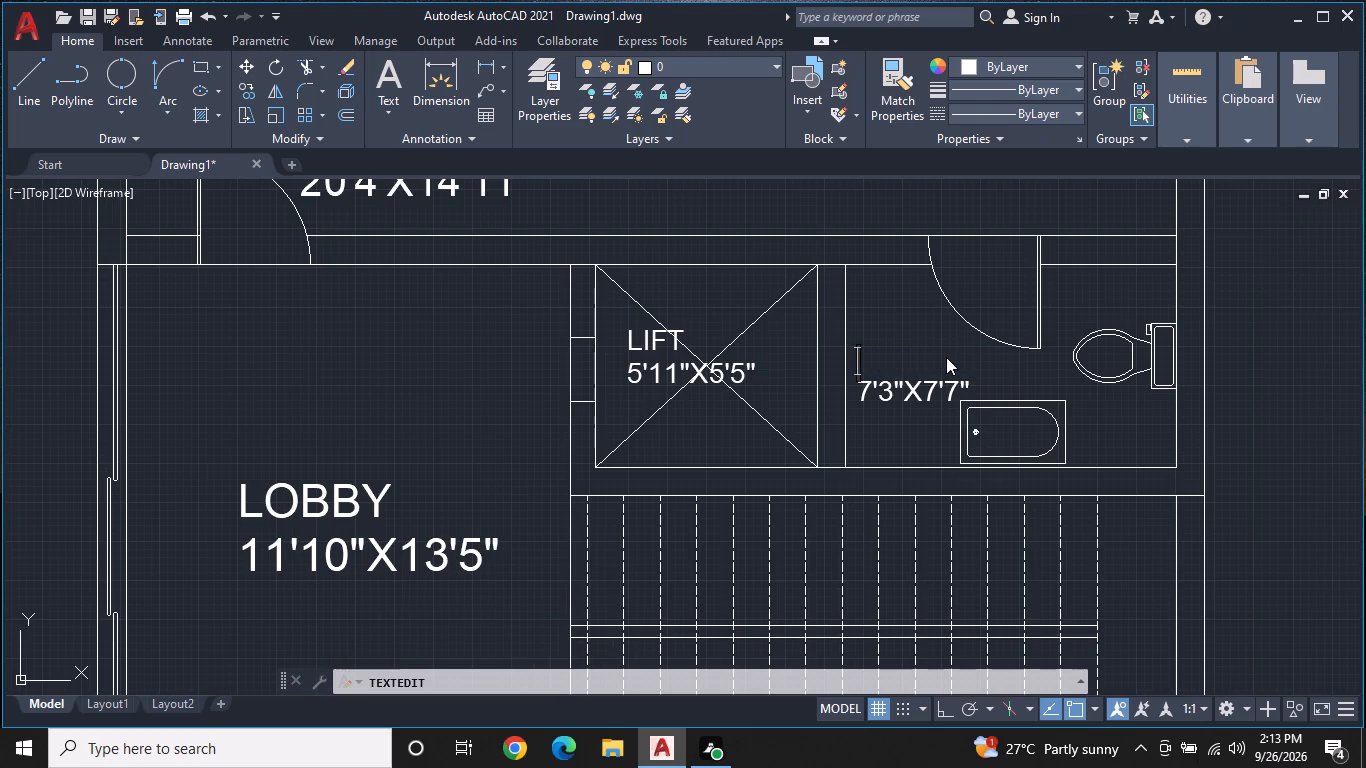
text(TOILET)
key(space)
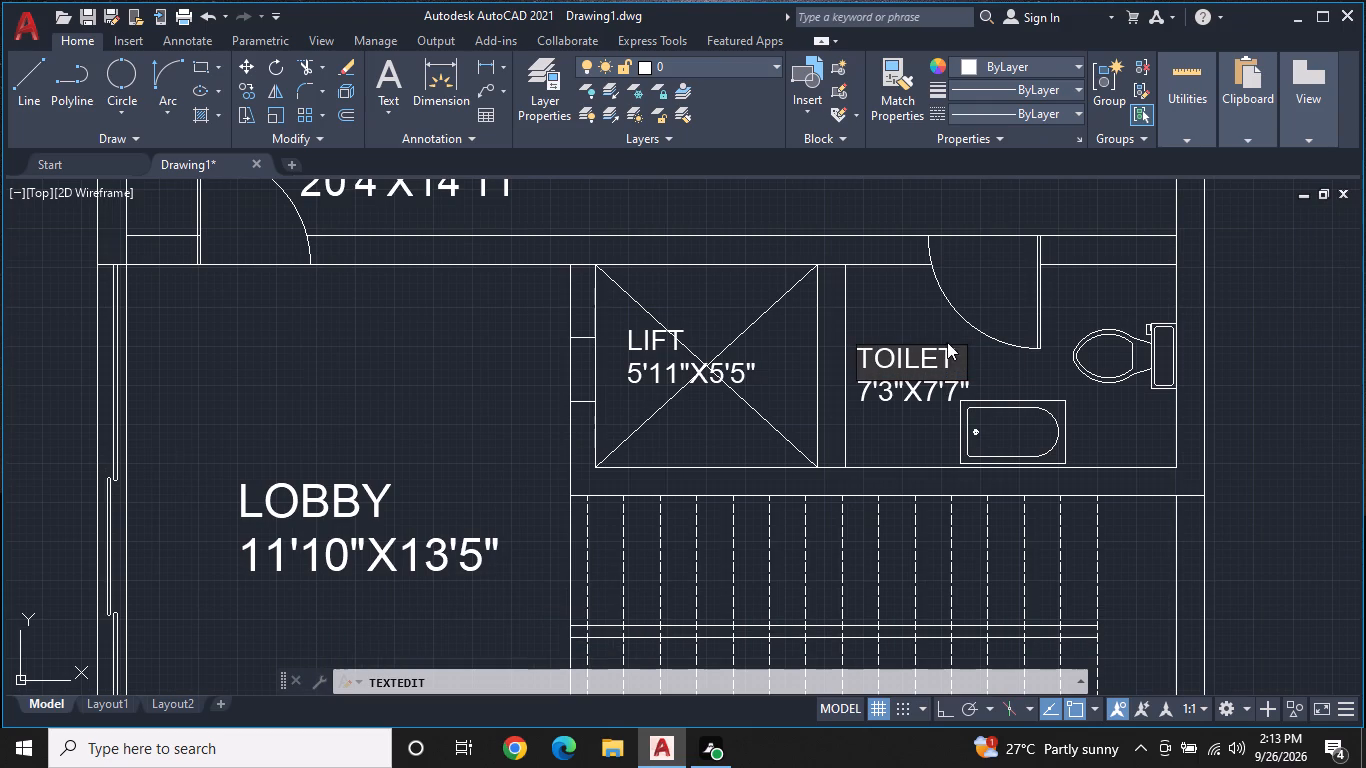
Change the dimension line beneath TOILET to "8'10"X5'5"" and finish the text editing.
double_click(948, 394)
double_click(952, 383)
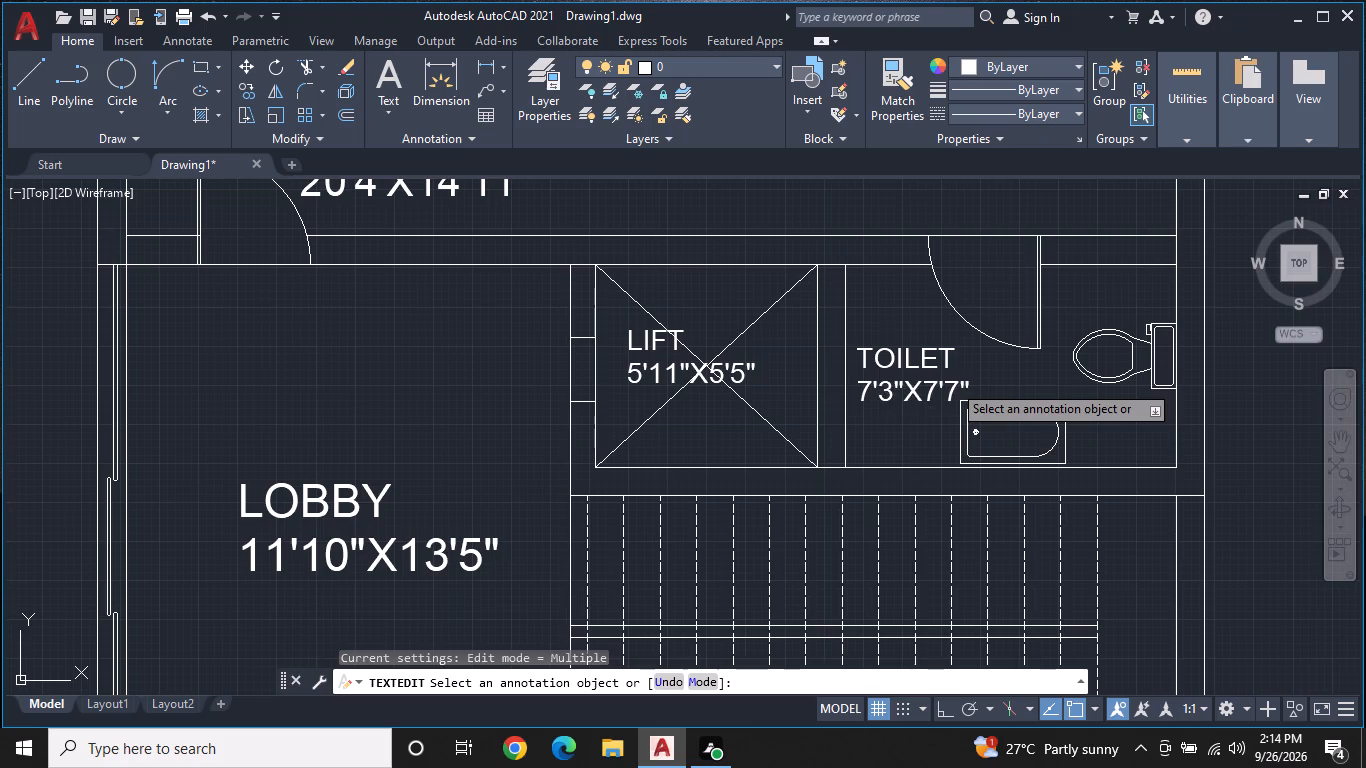
click(970, 395)
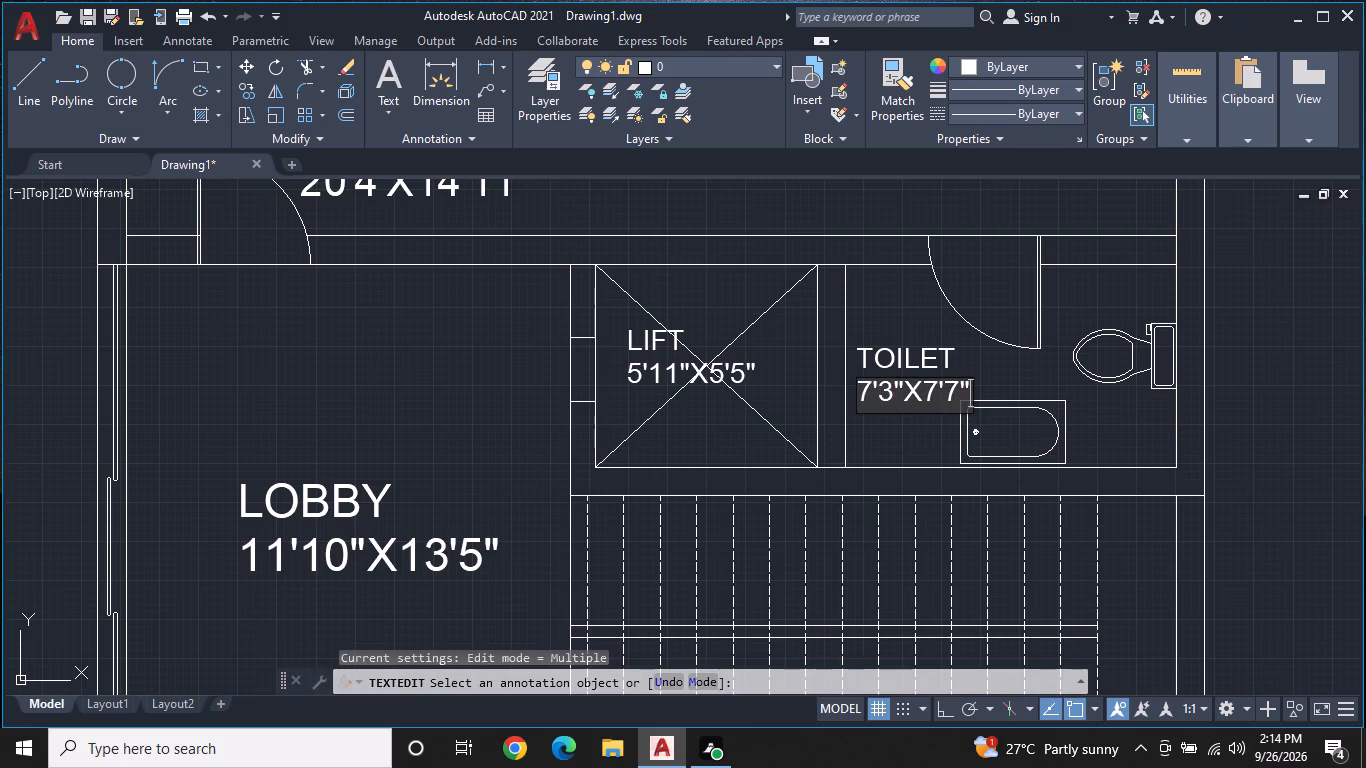
key(BackSpace)
key(BackSpace)
key(BackSpace)
key(BackSpace)
key(BackSpace)
key(BackSpace)
key(BackSpace)
key(BackSpace)
key(BackSpace)
key(BackSpace)
key(BackSpace)
key(BackSpace)
key(BackSpace)
key(BackSpace)
key(BackSpace)
key(BackSpace)
key(BackSpace)
key(BackSpace)
key(BackSpace)
key(BackSpace)
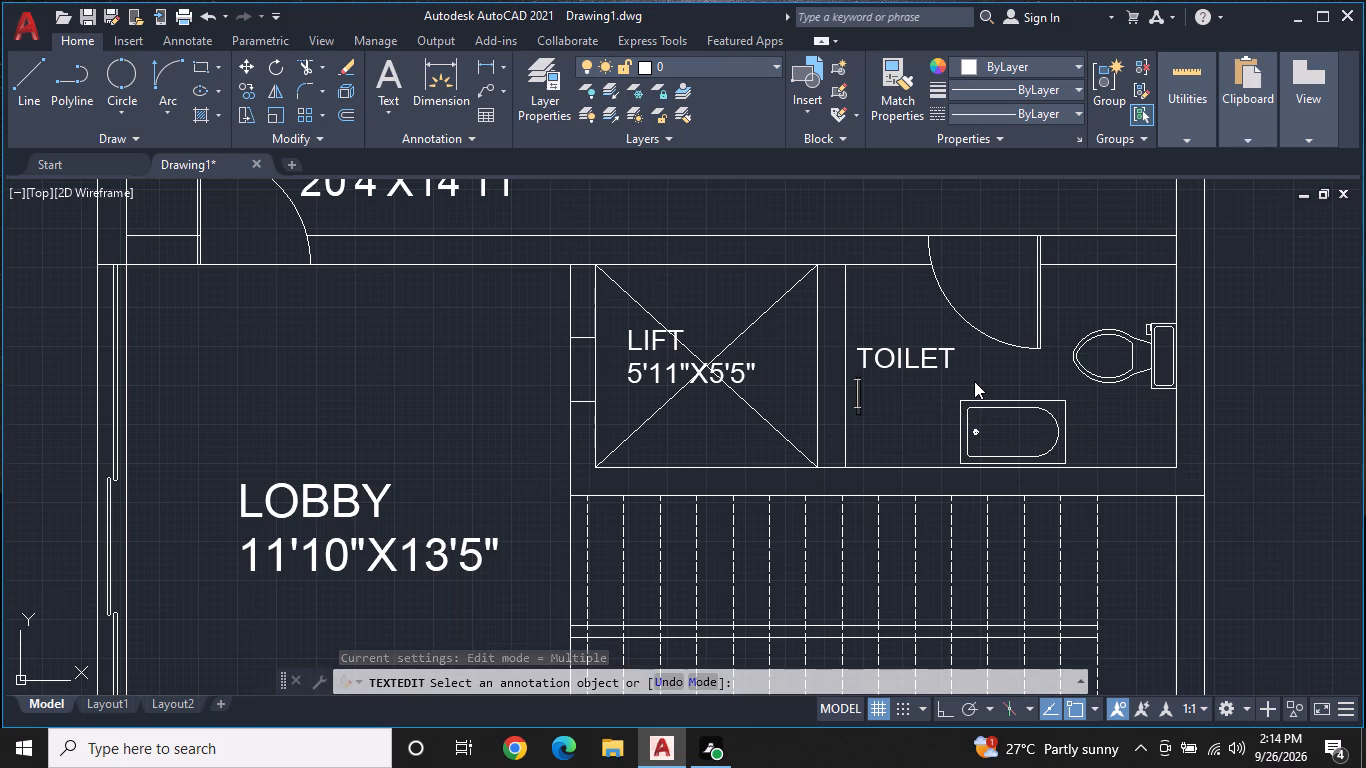
text(8'10)
key(shift+quotedbl)
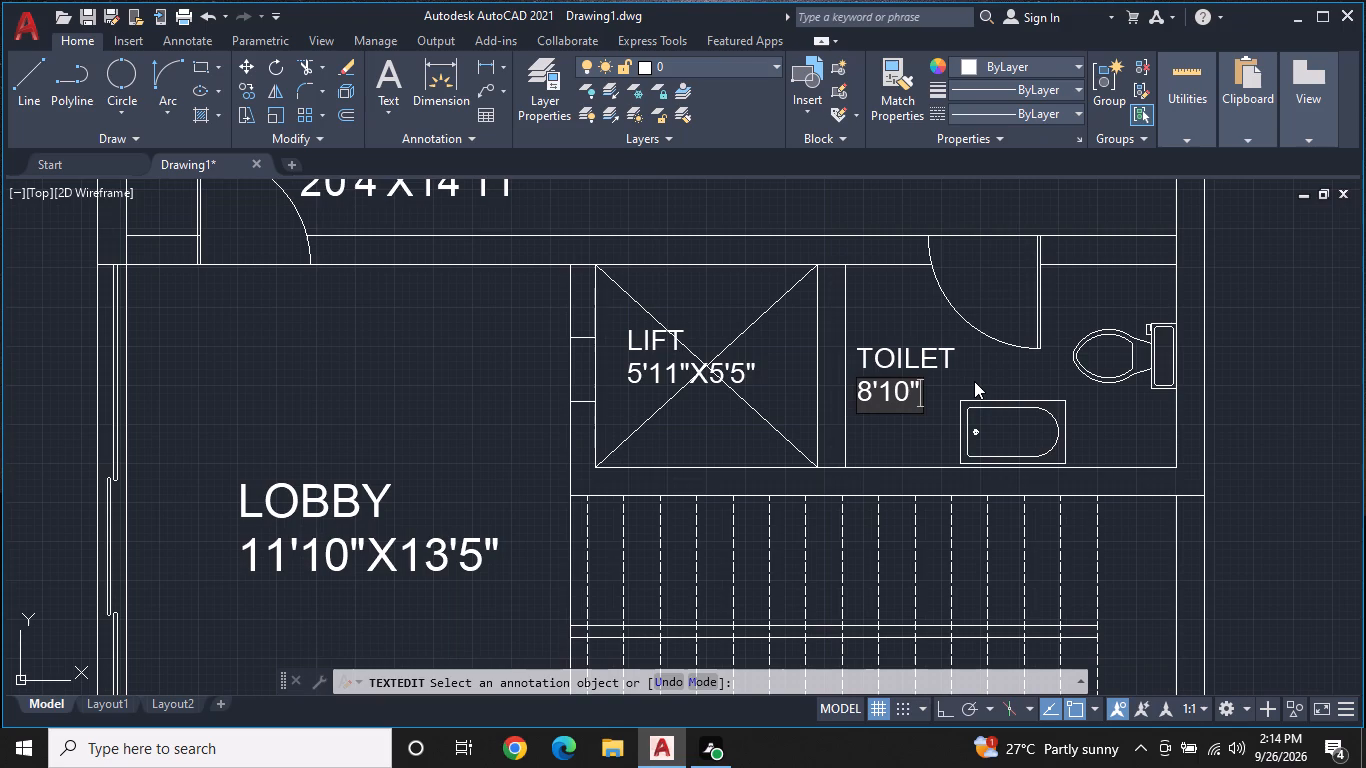
key(x)
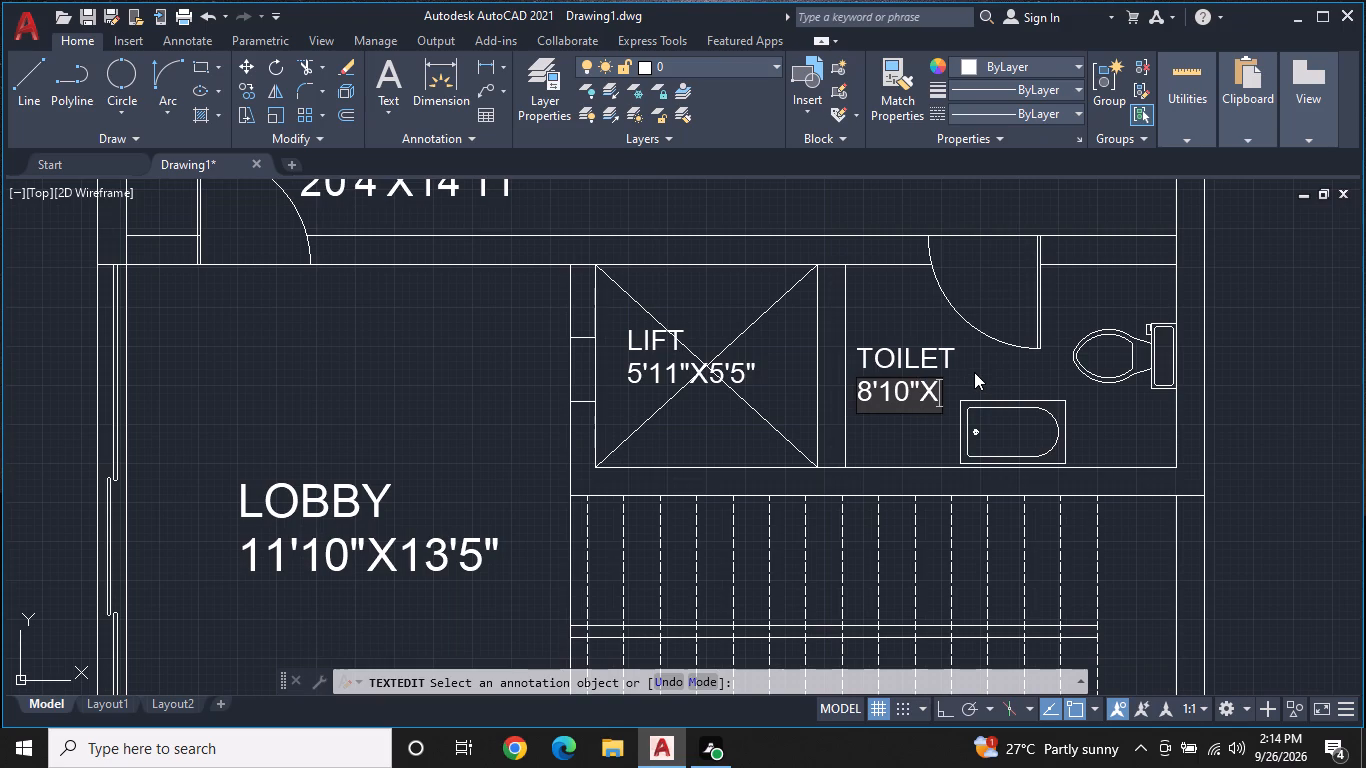
text(5'5")
key(Return)
key(Return)
Change the name line of the LENIN/STORE label beside the multipurpose hall label to "PANETRY".
middle_drag(967, 352, 951, 444)
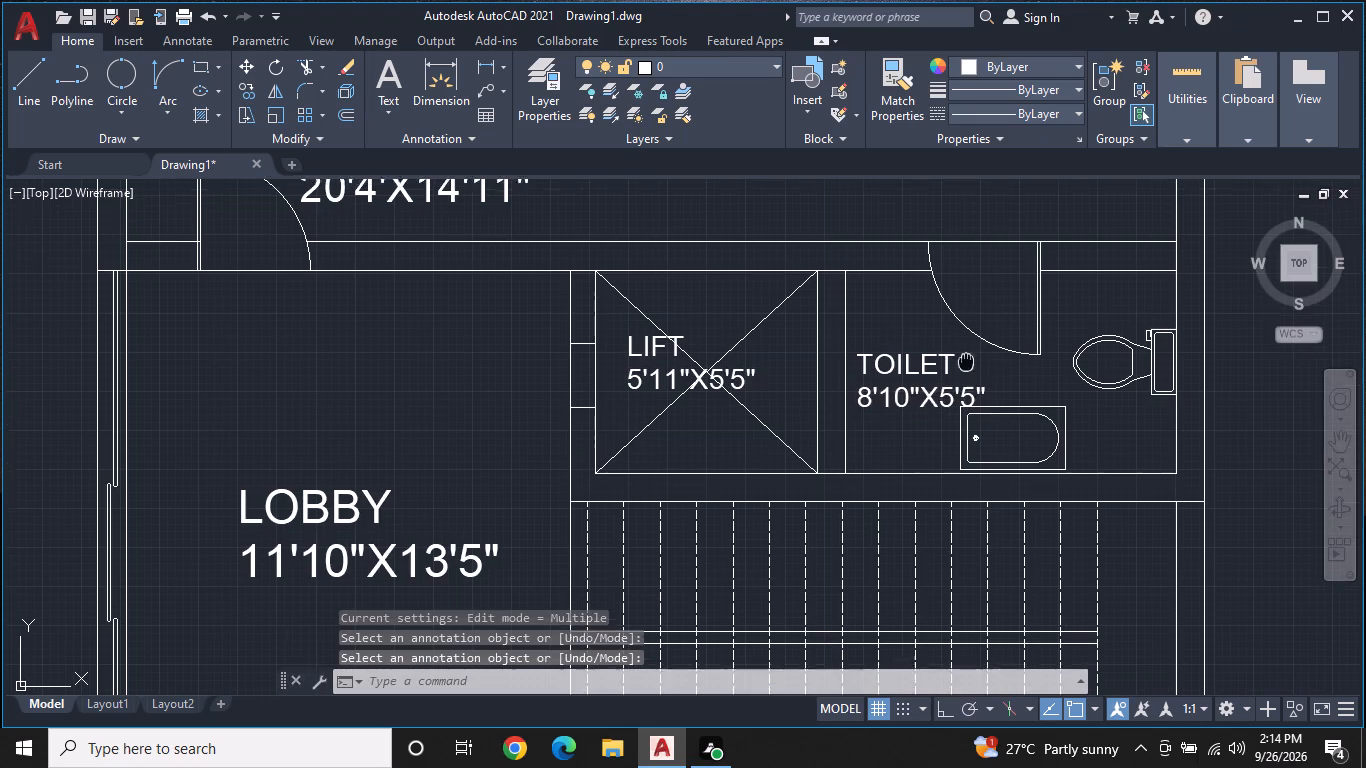
middle_drag(951, 444, 931, 549)
double_click(1029, 303)
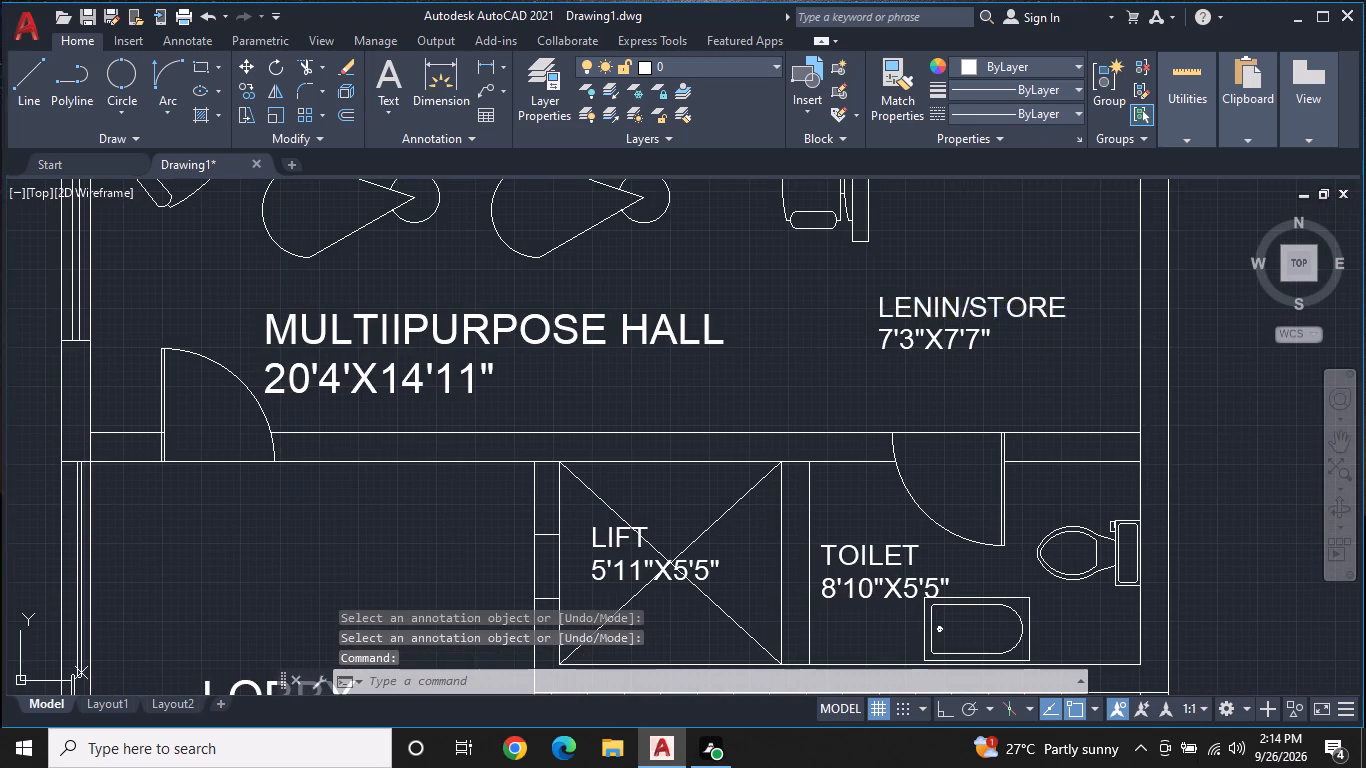
key(BackSpace)
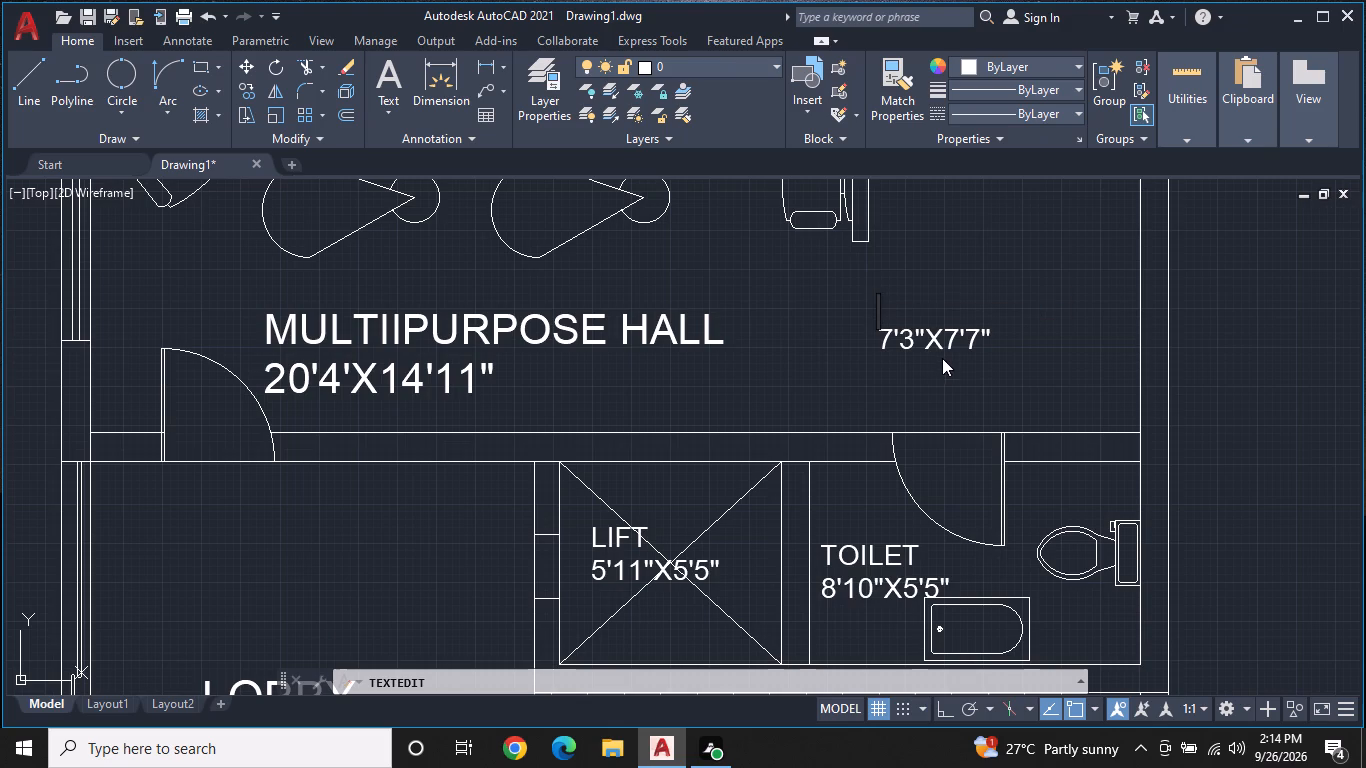
text(PANETRY)
Change the dimension line beneath PANETRY to "7'3'X7'1"" and finish the text editing.
click(974, 337)
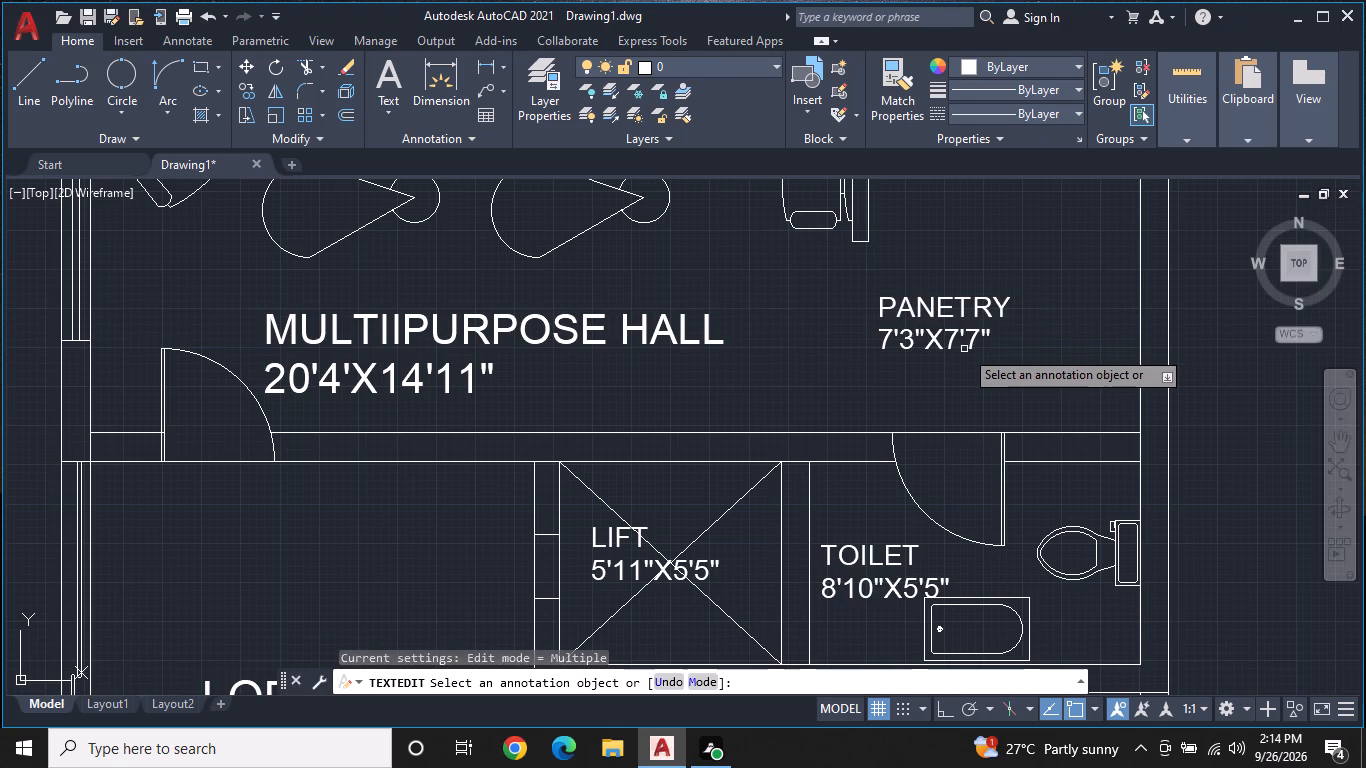
double_click(978, 335)
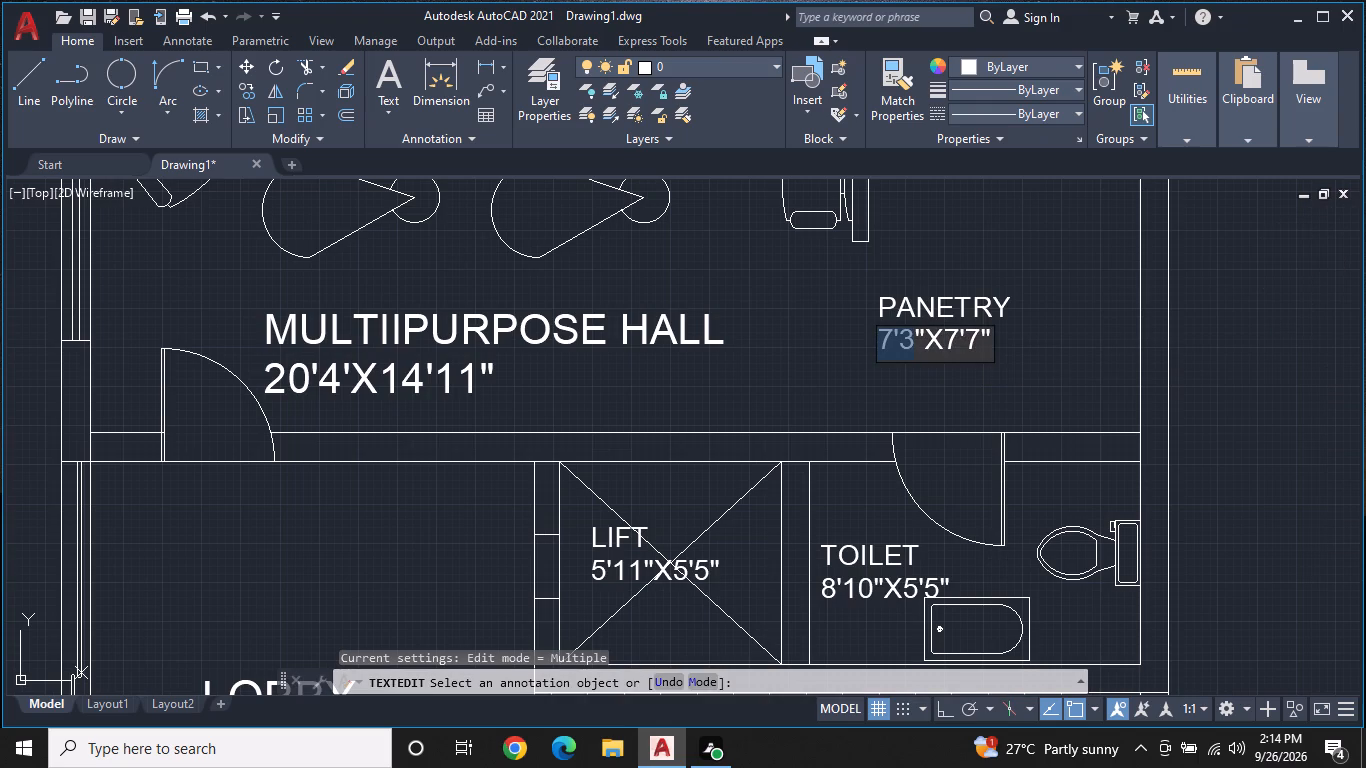
click(990, 341)
key(BackSpace)
key(BackSpace)
key(BackSpace)
key(BackSpace)
key(BackSpace)
key(BackSpace)
key(BackSpace)
key(BackSpace)
key(BackSpace)
key(BackSpace)
key(BackSpace)
key(BackSpace)
key(BackSpace)
key(BackSpace)
key(BackSpace)
key(BackSpace)
key(BackSpace)
key(BackSpace)
key(BackSpace)
key(BackSpace)
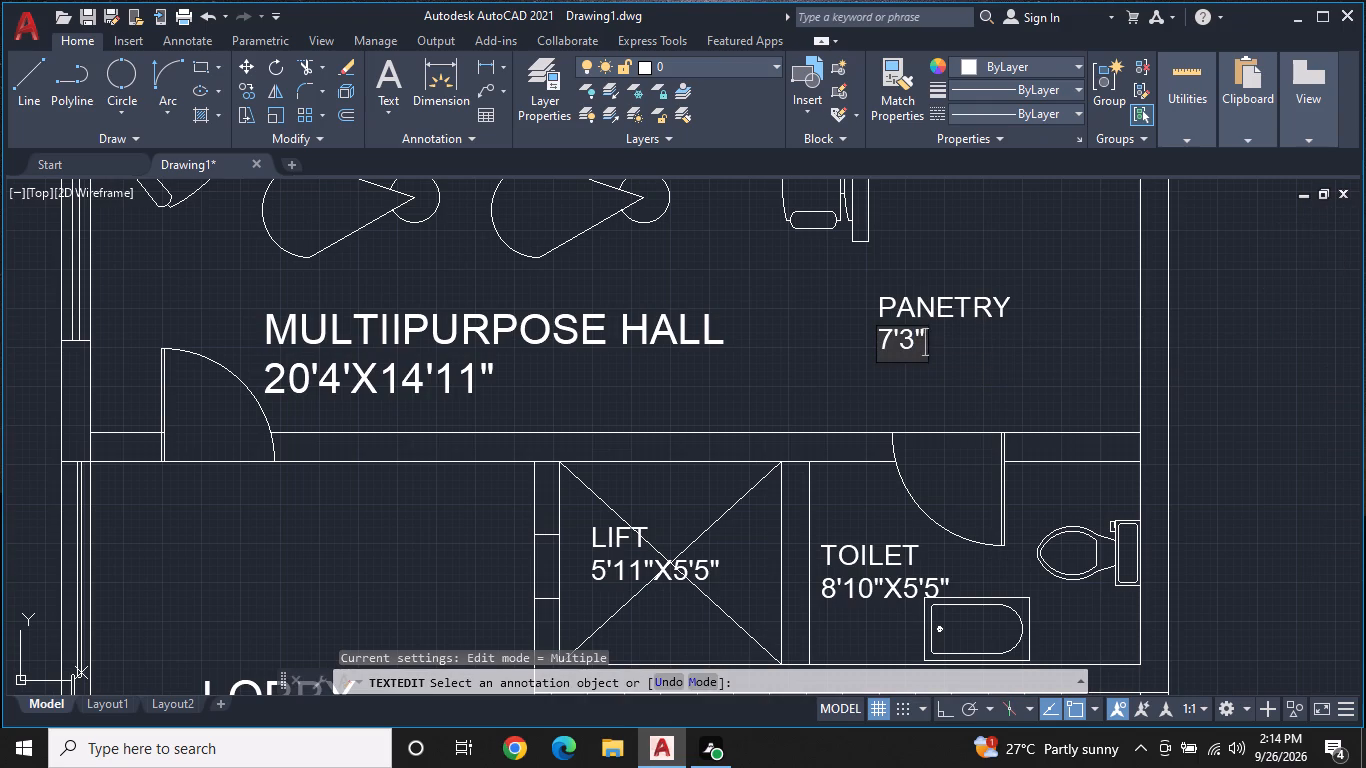
text(7'3')
key(x)
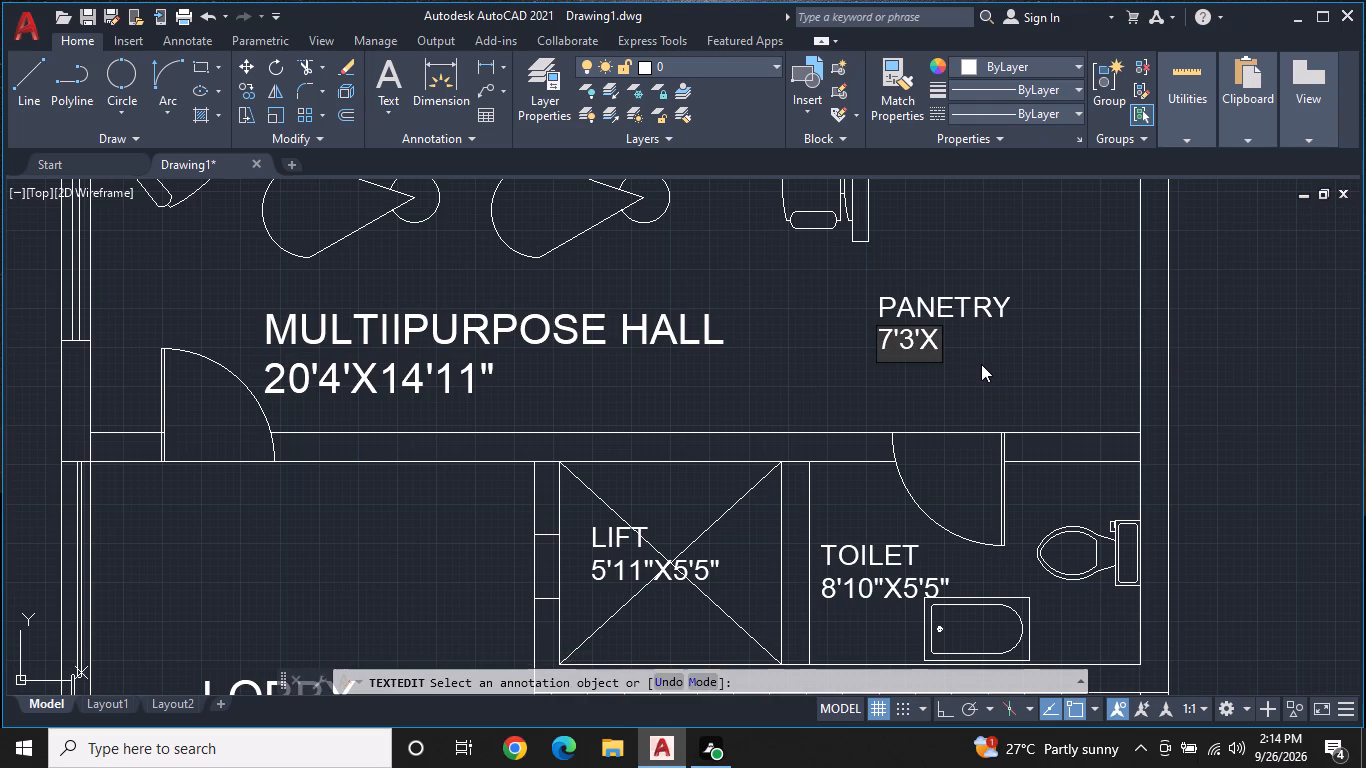
text(7'1")
key(Return)
key(Return)
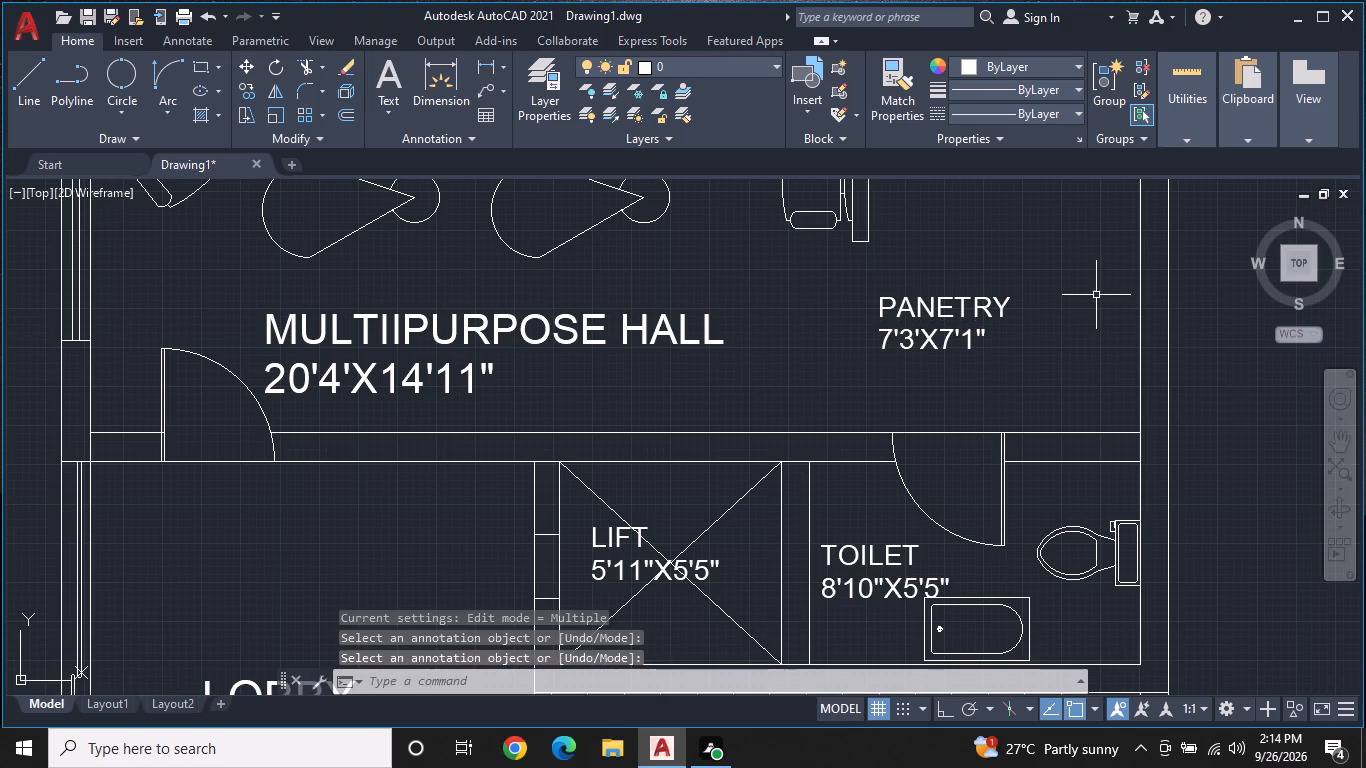
Change the name line of the LENIN/STORE label above the bed to "BEDROOM".
middle_drag(1096, 294, 1257, 427)
middle_drag(1087, 316, 955, 462)
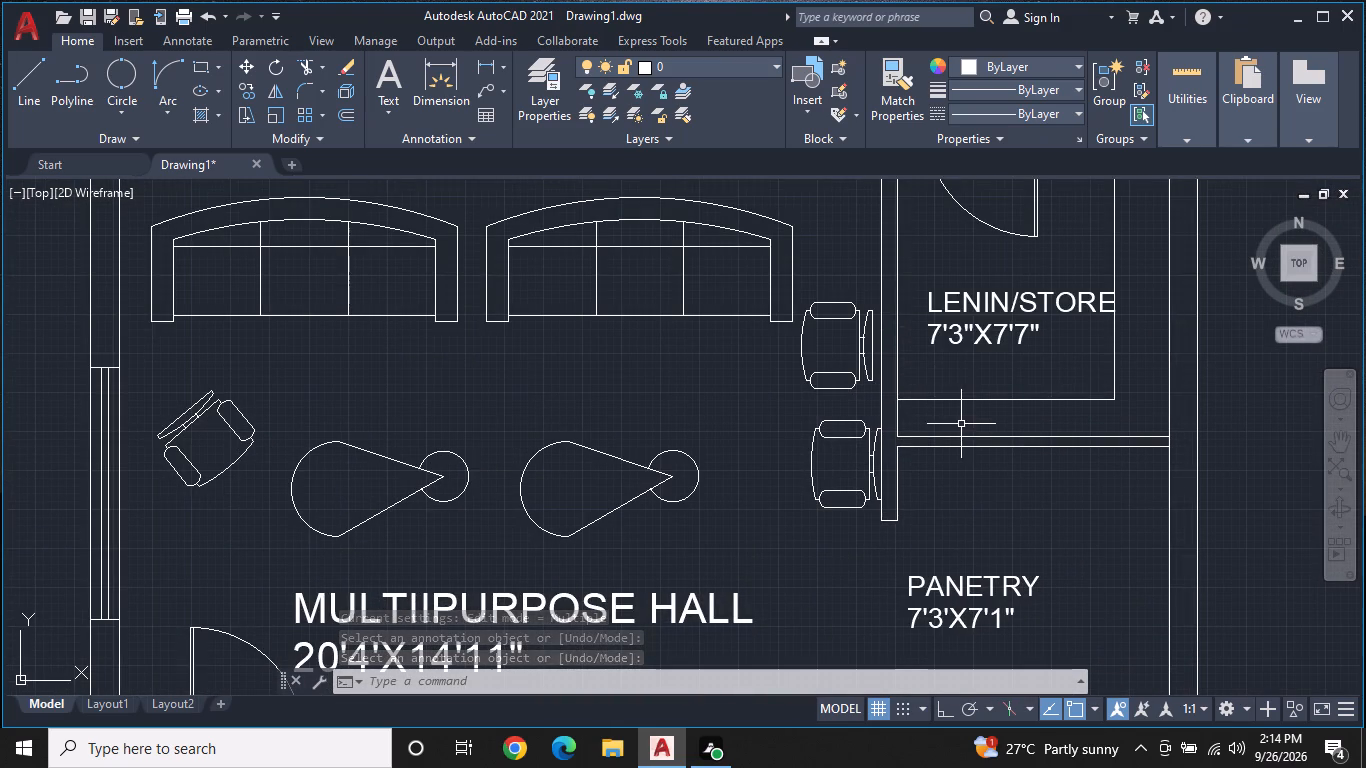
scroll(972, 368, up, 1)
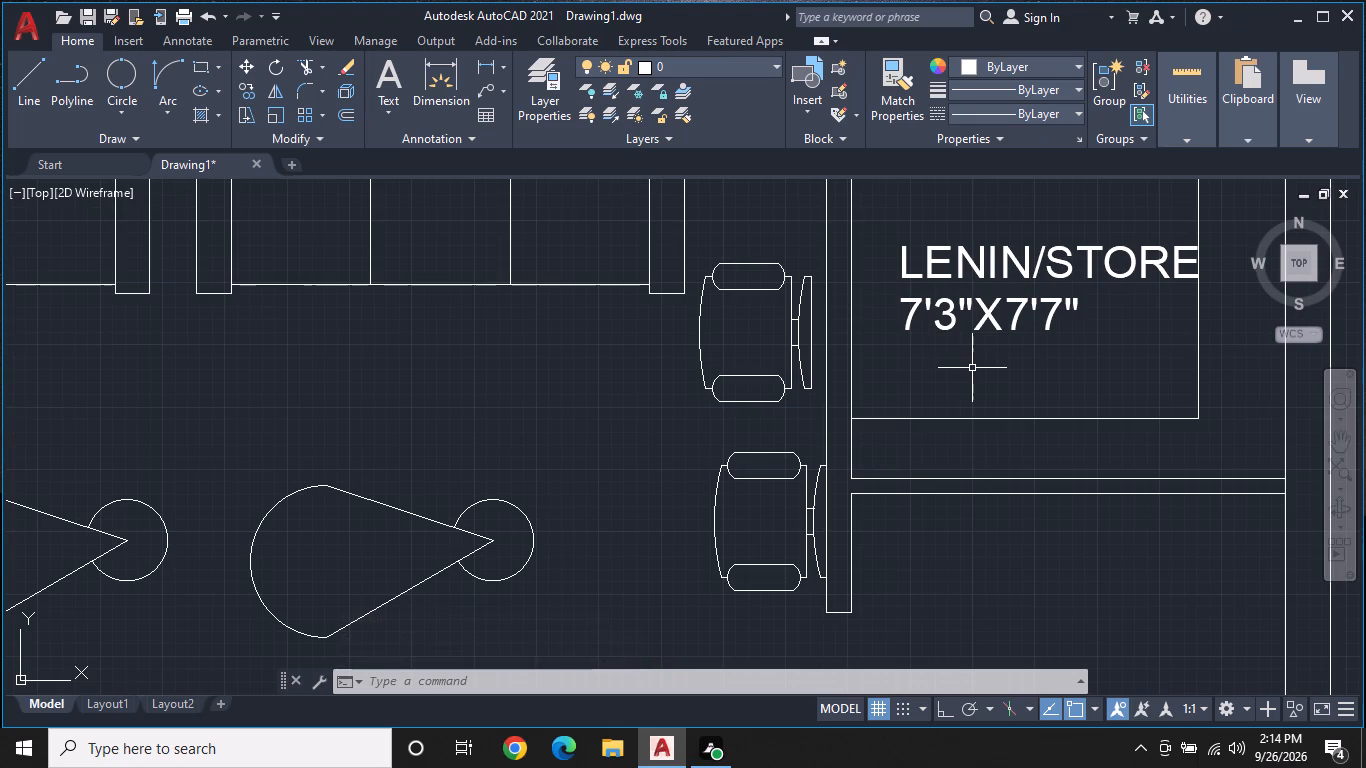
middle_drag(987, 327, 967, 443)
scroll(971, 411, down, 1)
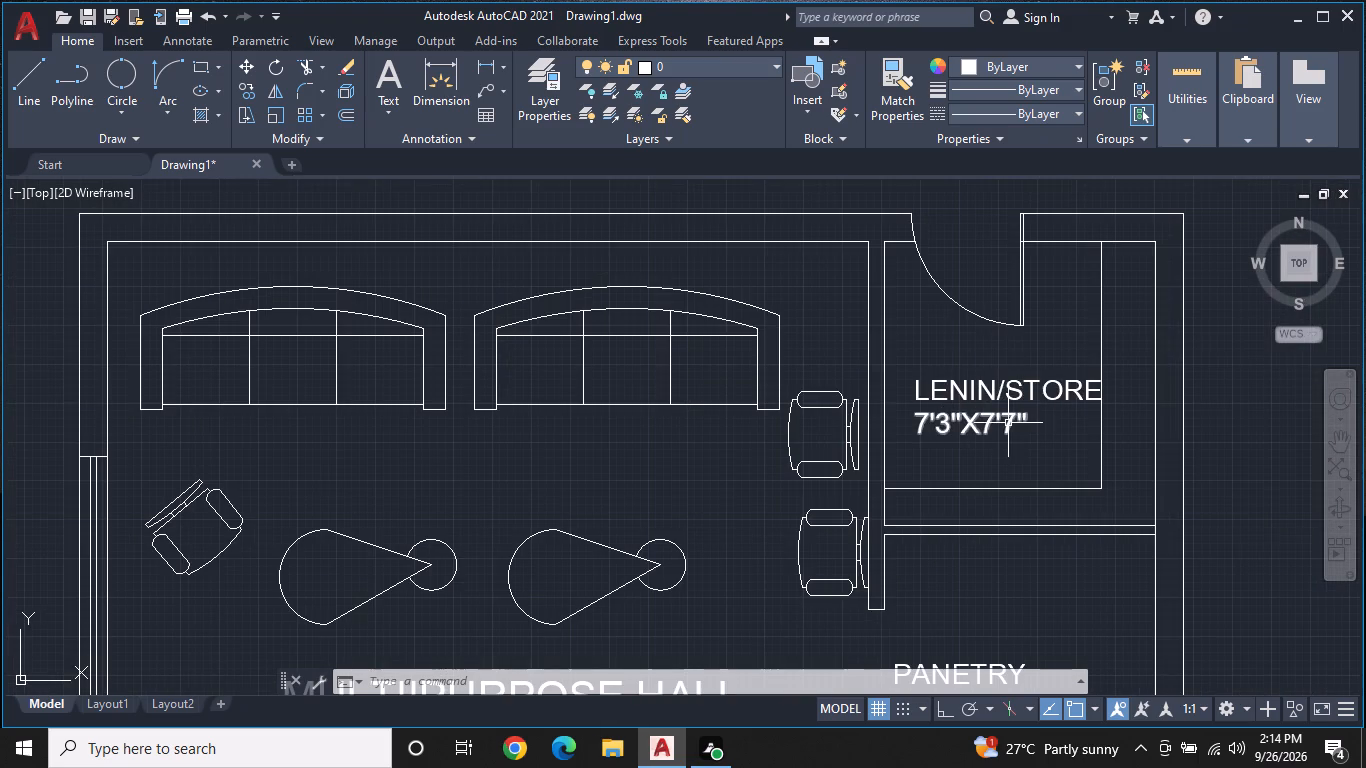
middle_drag(1012, 506, 1084, 393)
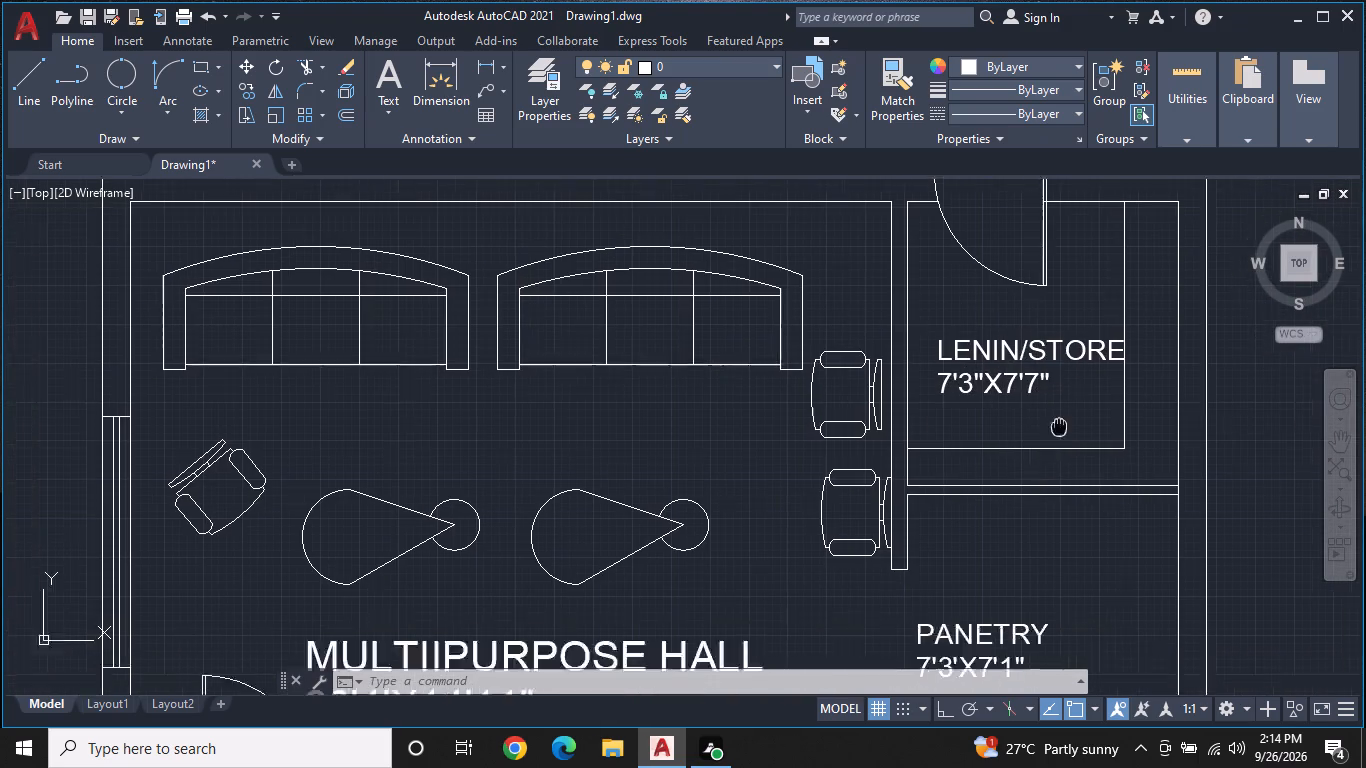
middle_drag(1084, 393, 1115, 369)
scroll(1117, 377, down, 1)
middle_drag(1054, 481, 1059, 360)
middle_drag(1144, 376, 1152, 298)
middle_drag(1061, 528, 1020, 266)
middle_drag(960, 499, 1020, 375)
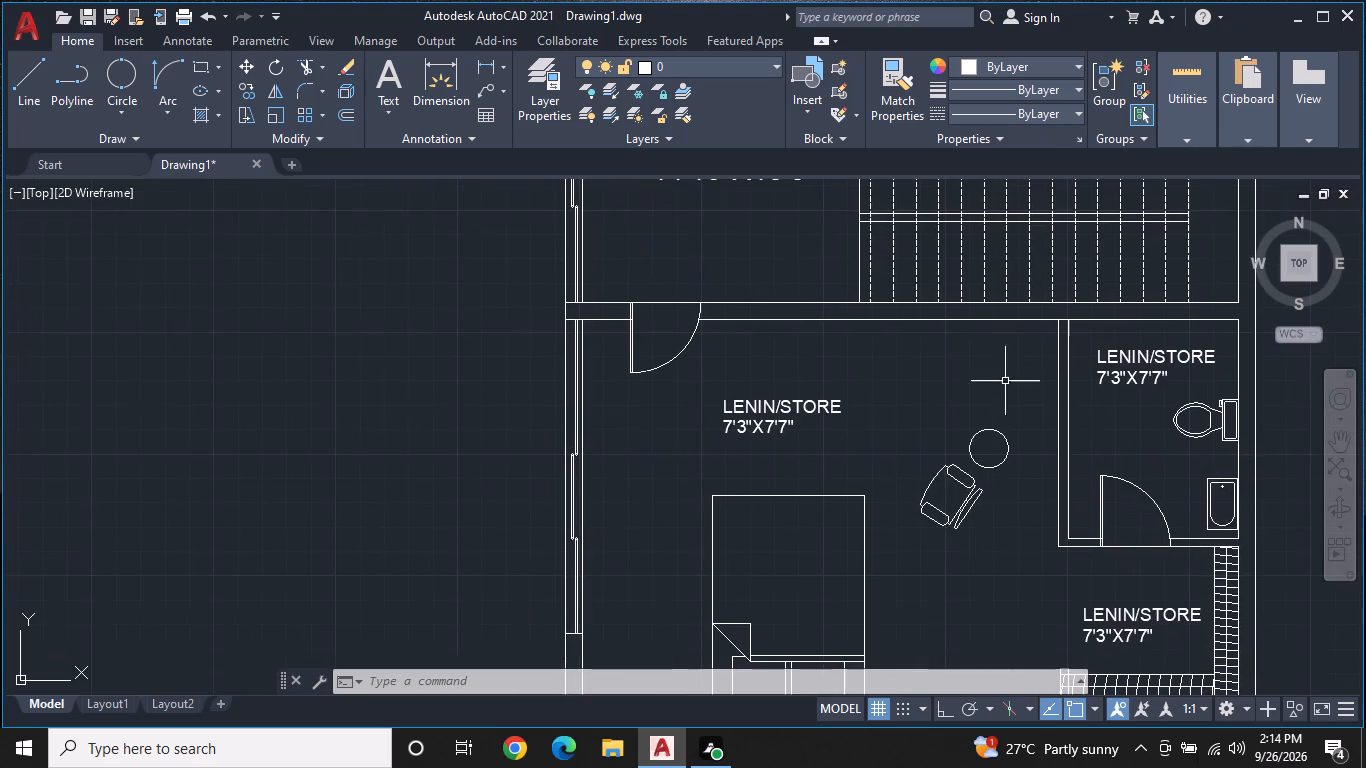
double_click(825, 410)
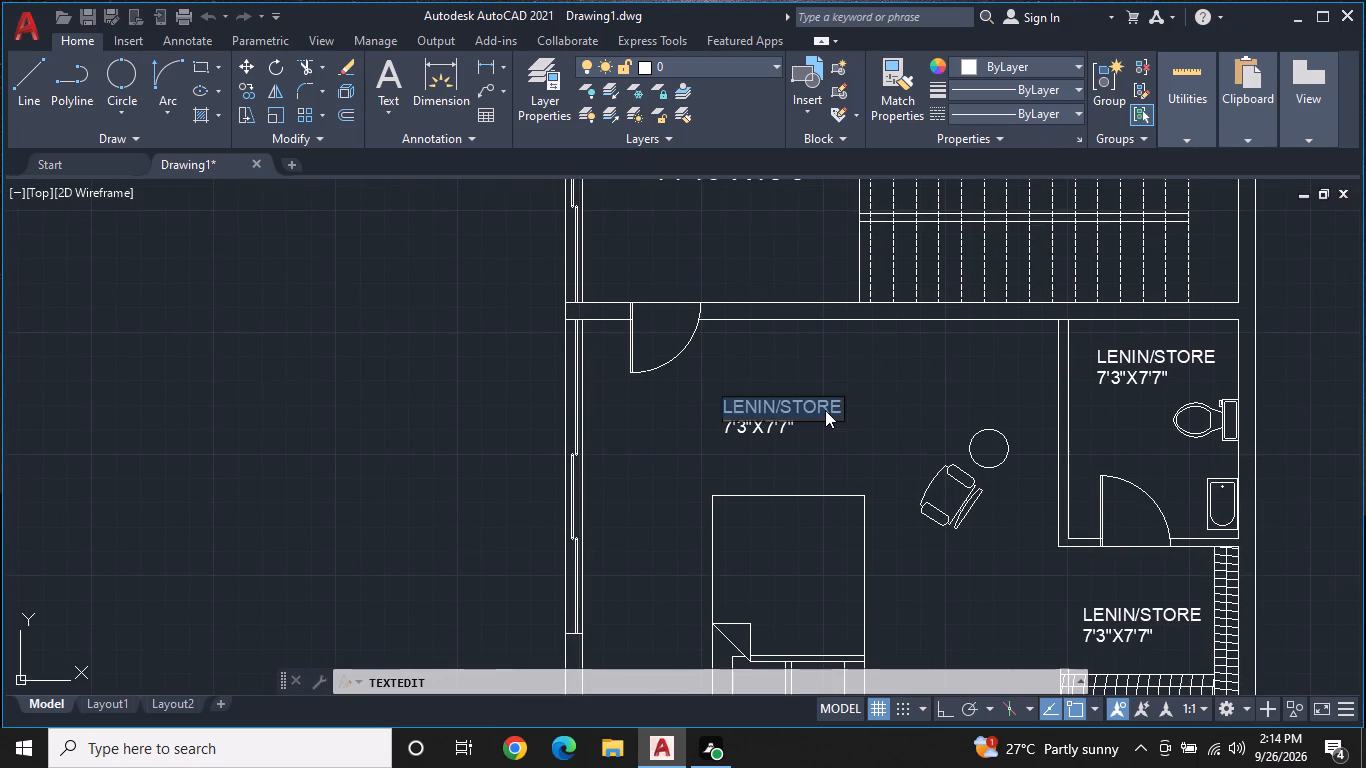
key(BackSpace)
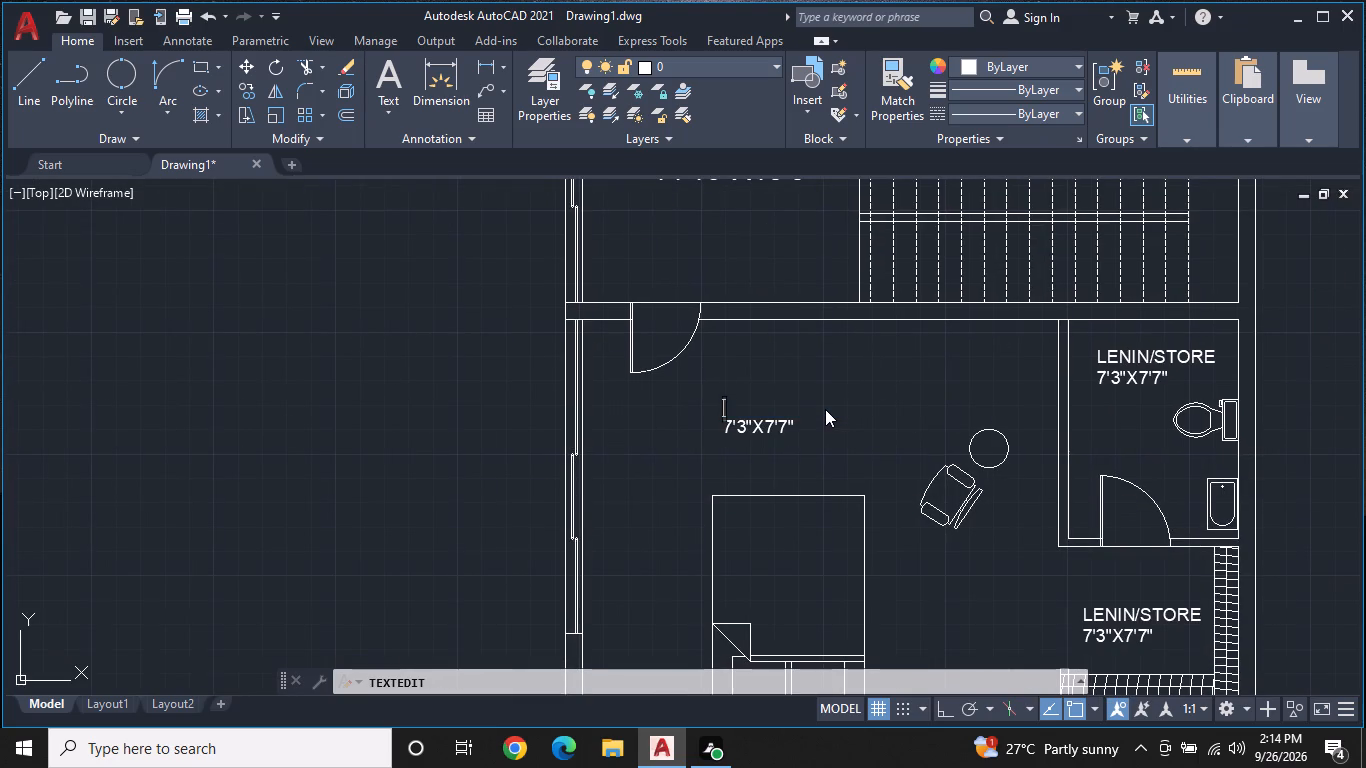
text(BEDROOM)
scroll(804, 435, up, 2)
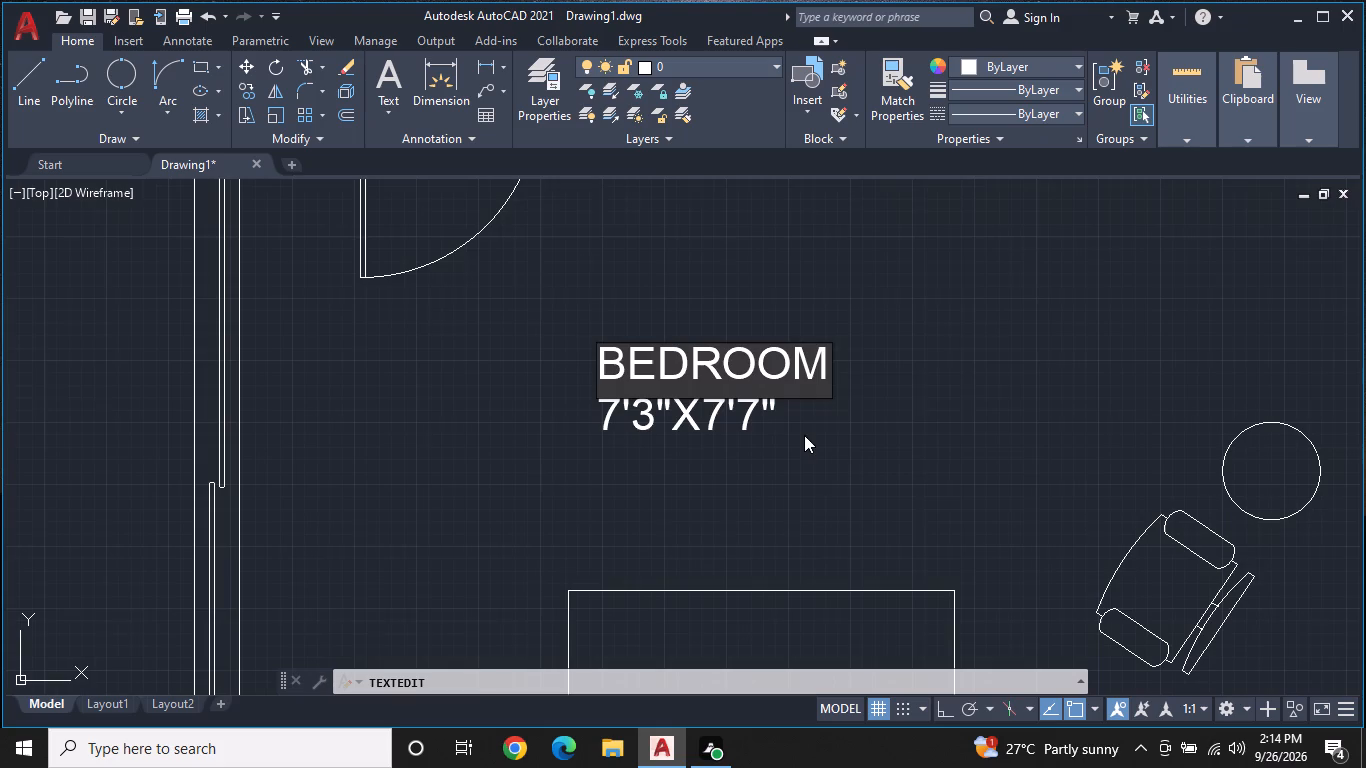
Change the dimension line beneath BEDROOM to "20'4"X16'2"" and finish the text editing.
key(space)
double_click(761, 400)
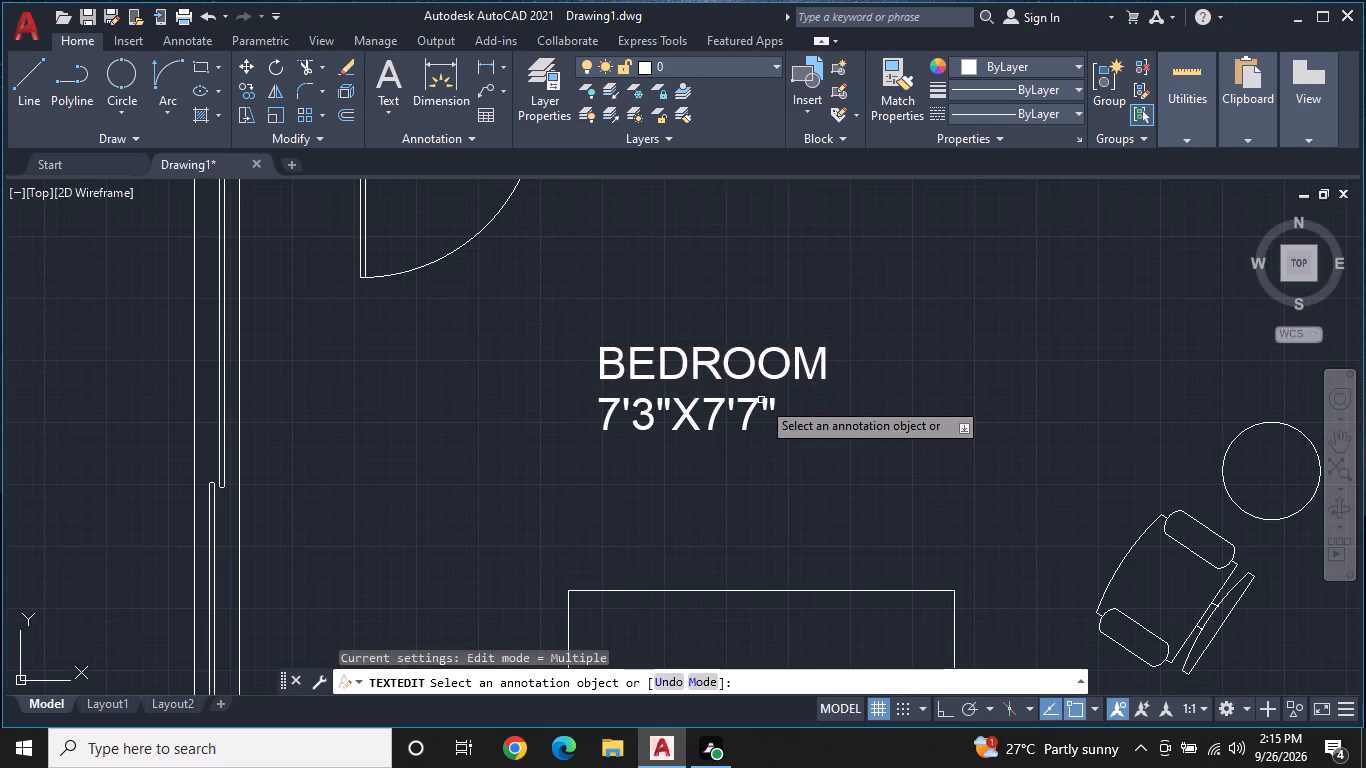
click(763, 406)
key(BackSpace)
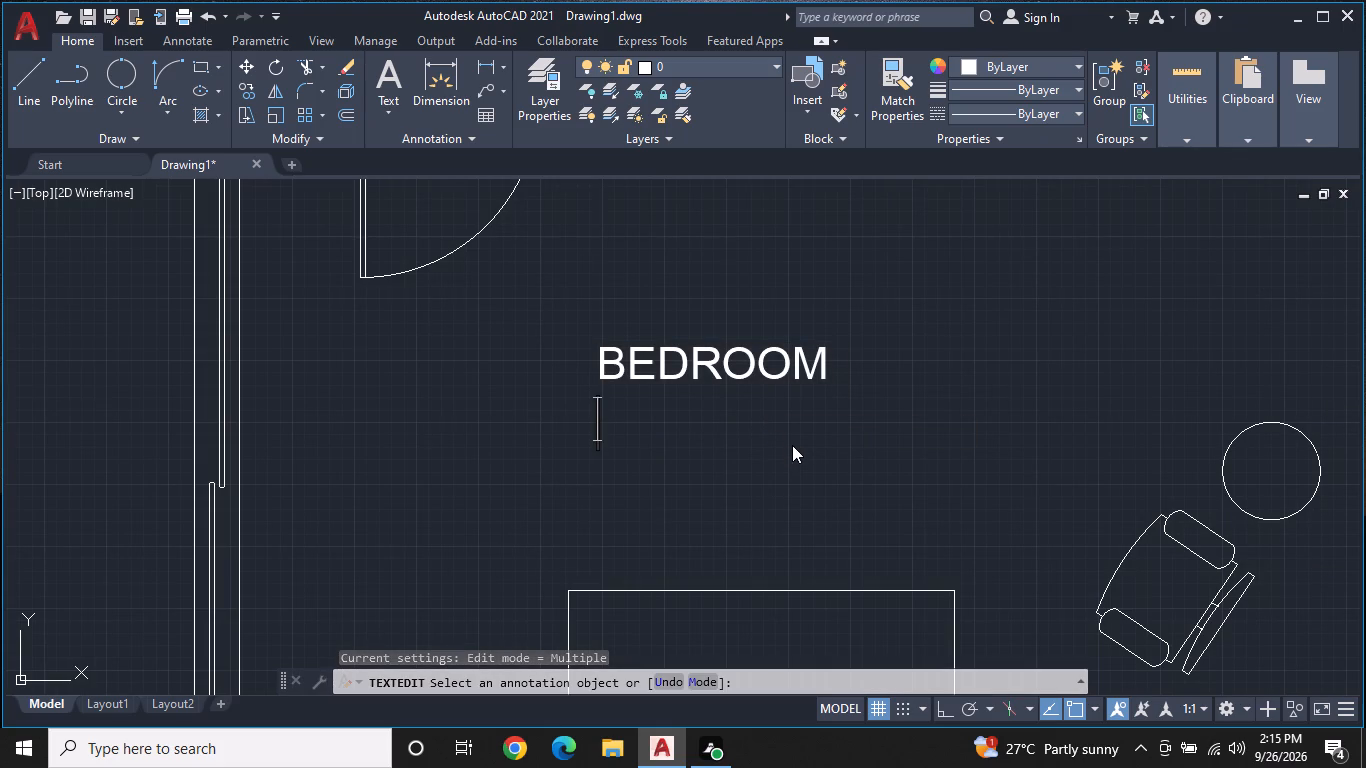
text(20)
key(apostrophe)
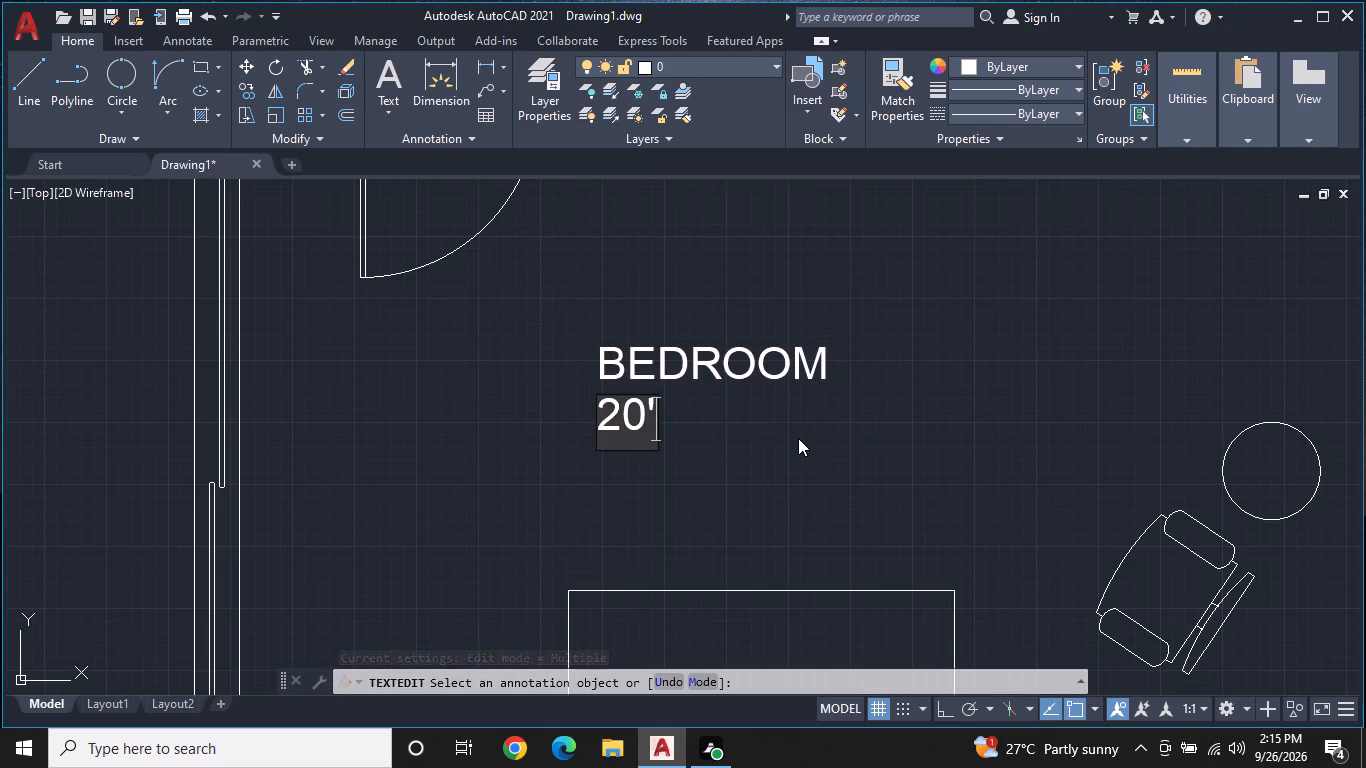
key(4)
key(shift+quotedbl)
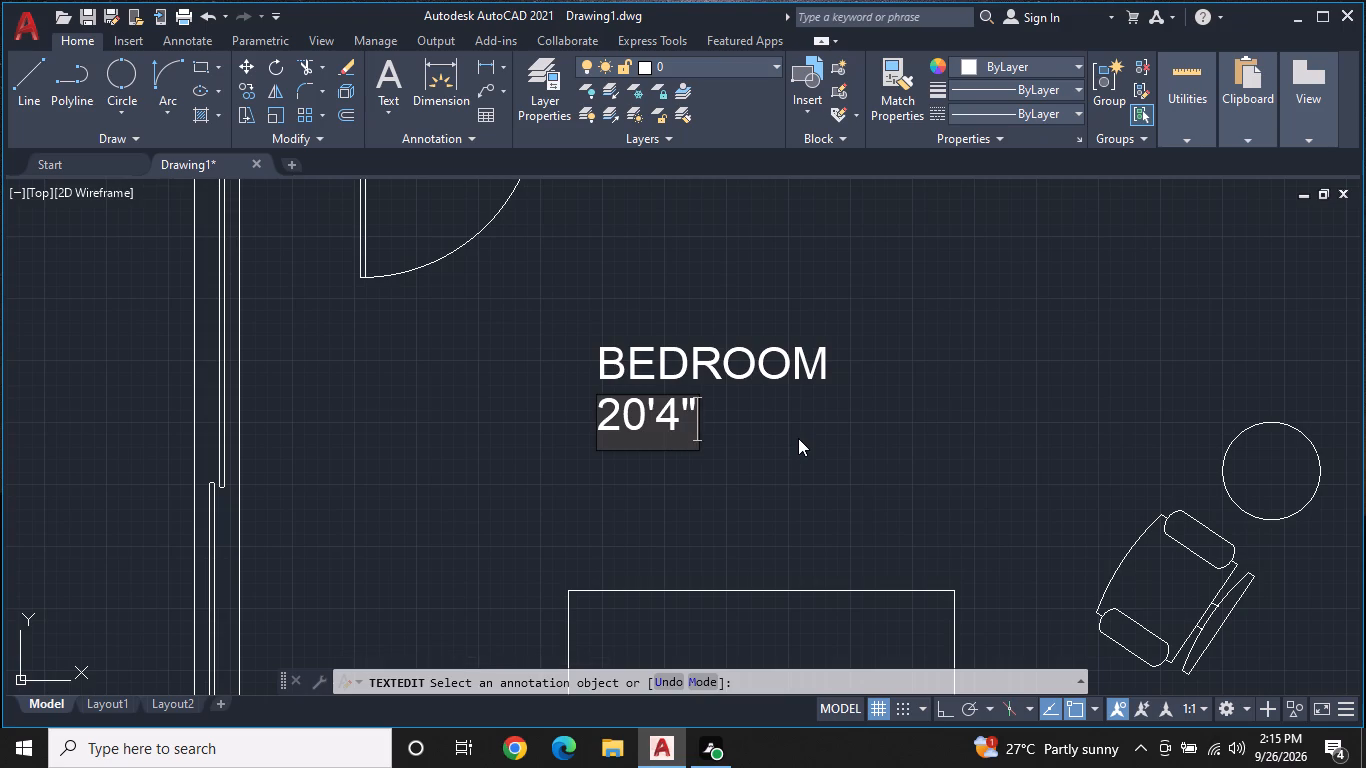
key(x)
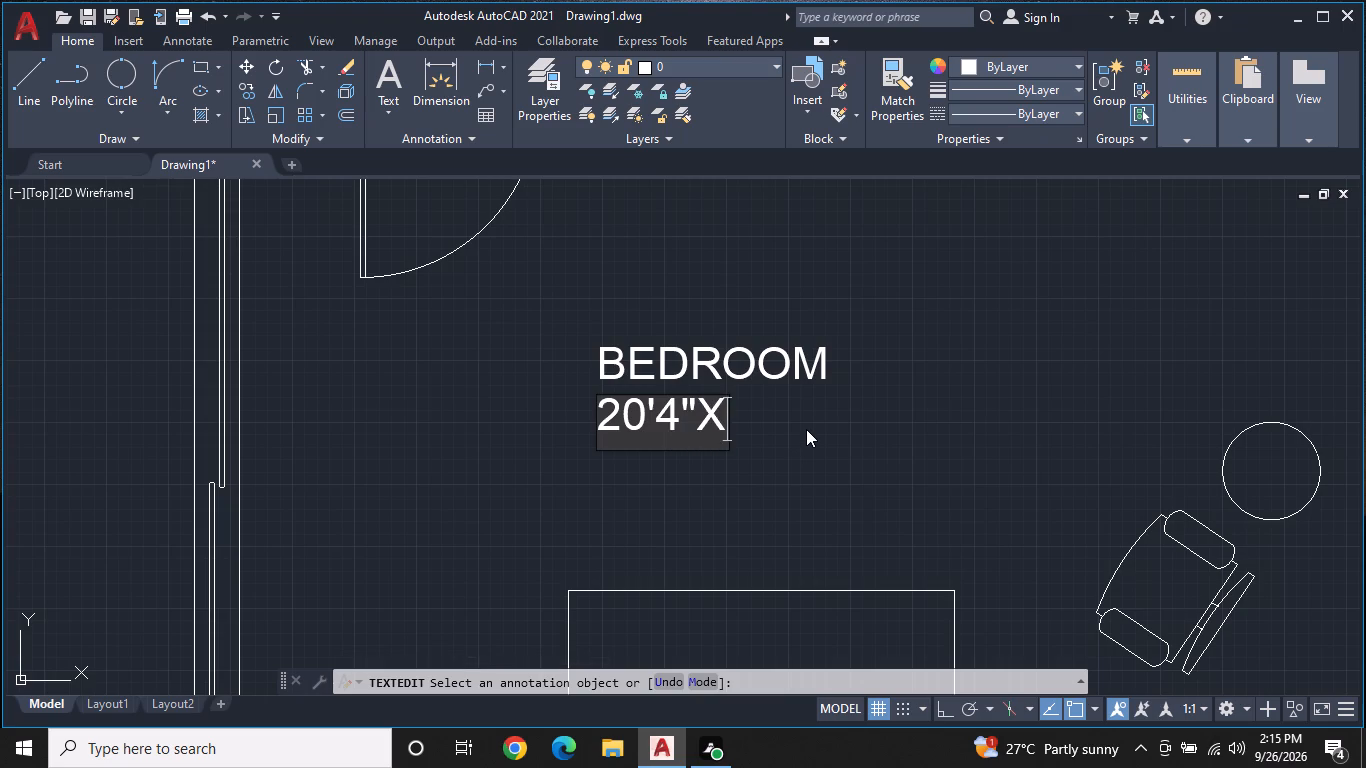
text(16')
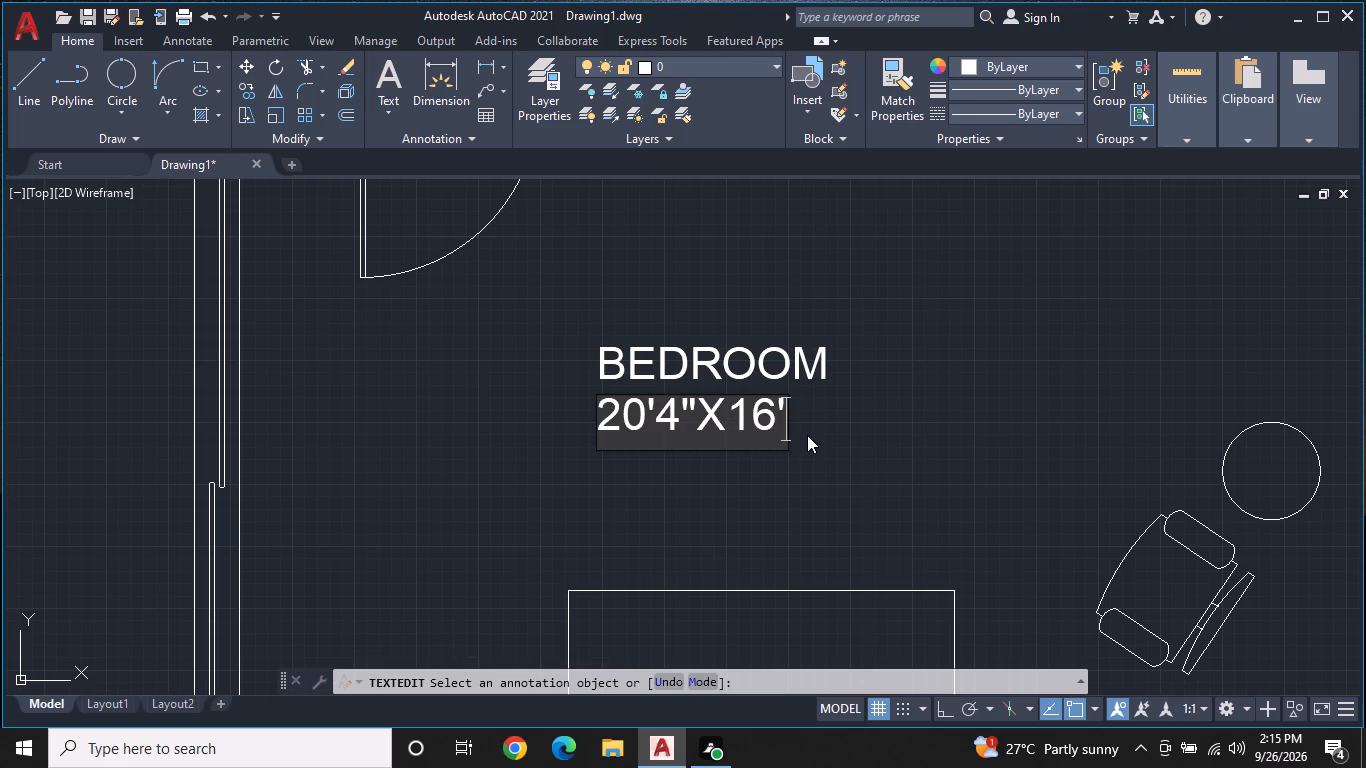
key(2)
key(shift+quotedbl)
key(Return)
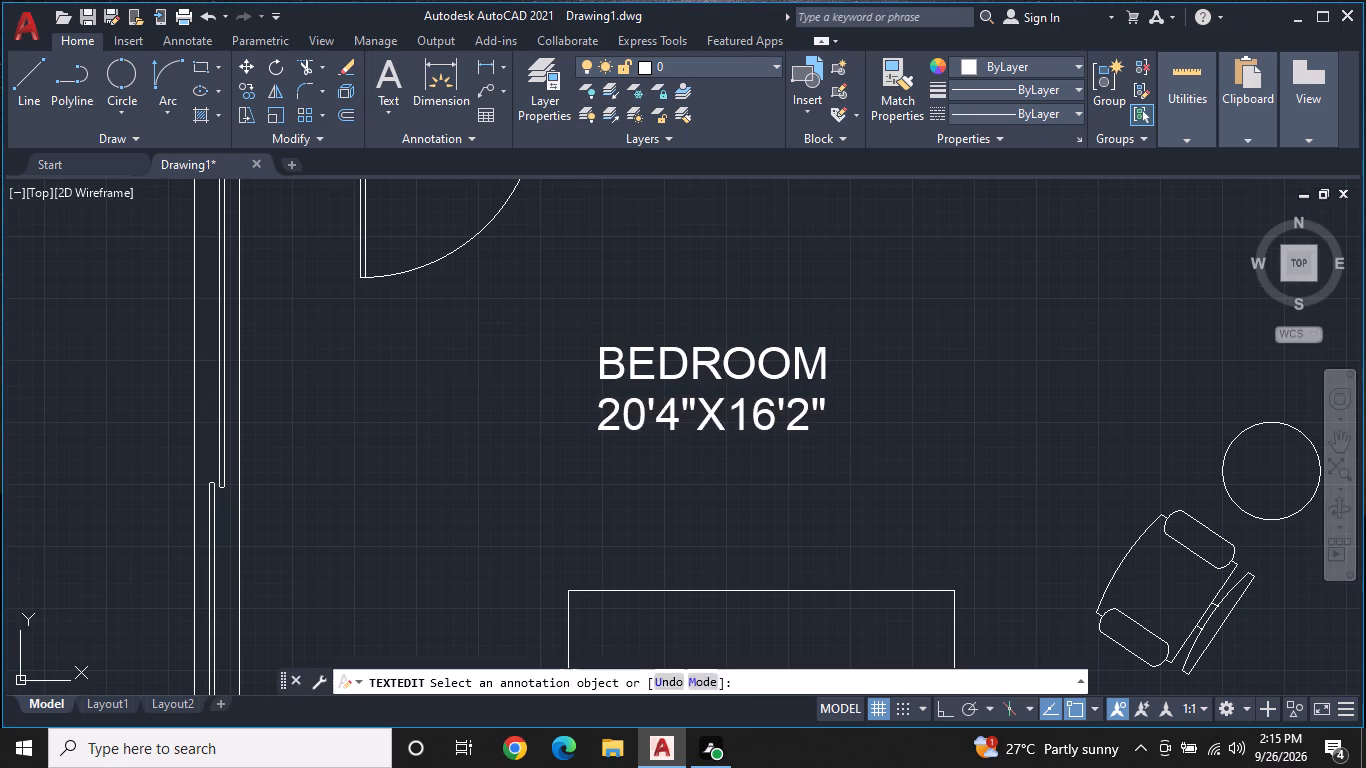
key(Return)
key(Escape)
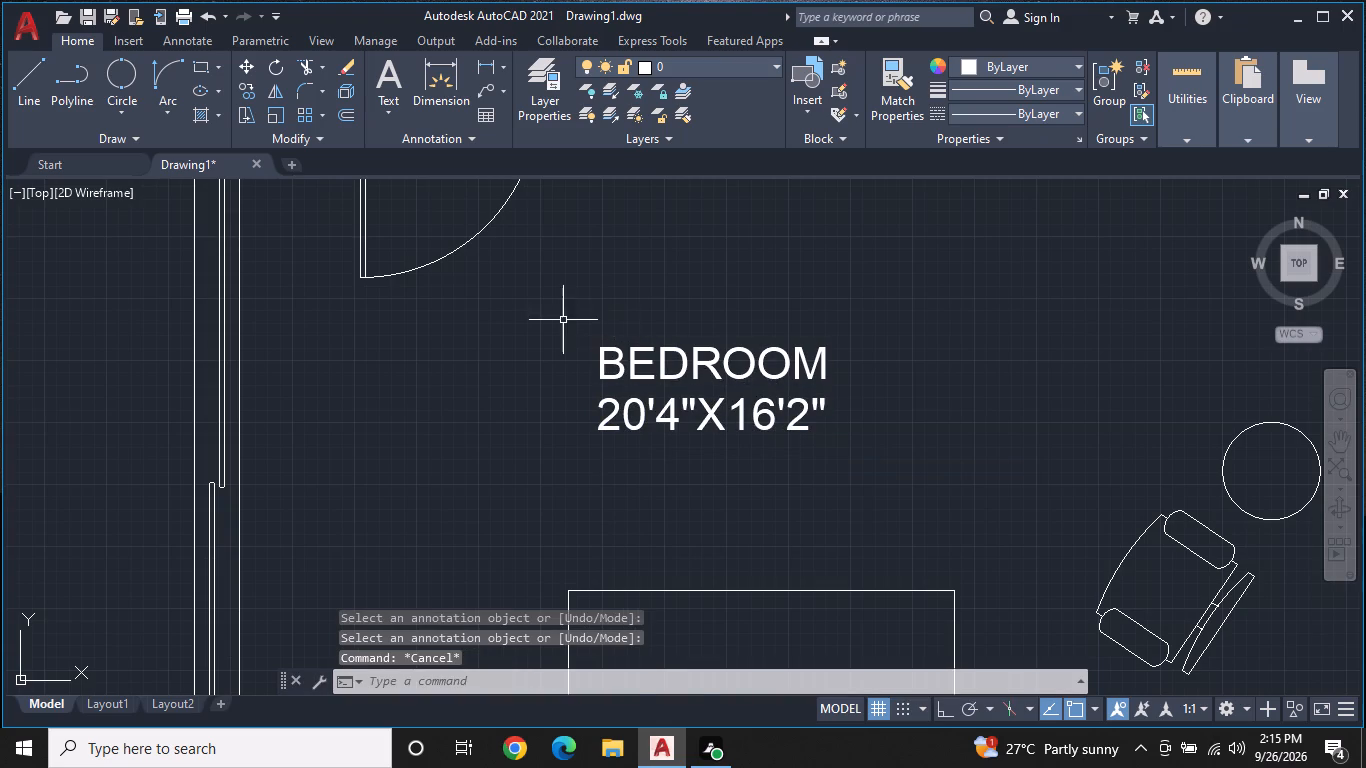
Scale up both lines of the BEDROOM label from the name line's insertion point, sizing them by eye for the room.
drag(563, 320, 568, 356)
click(901, 473)
right_click(901, 473)
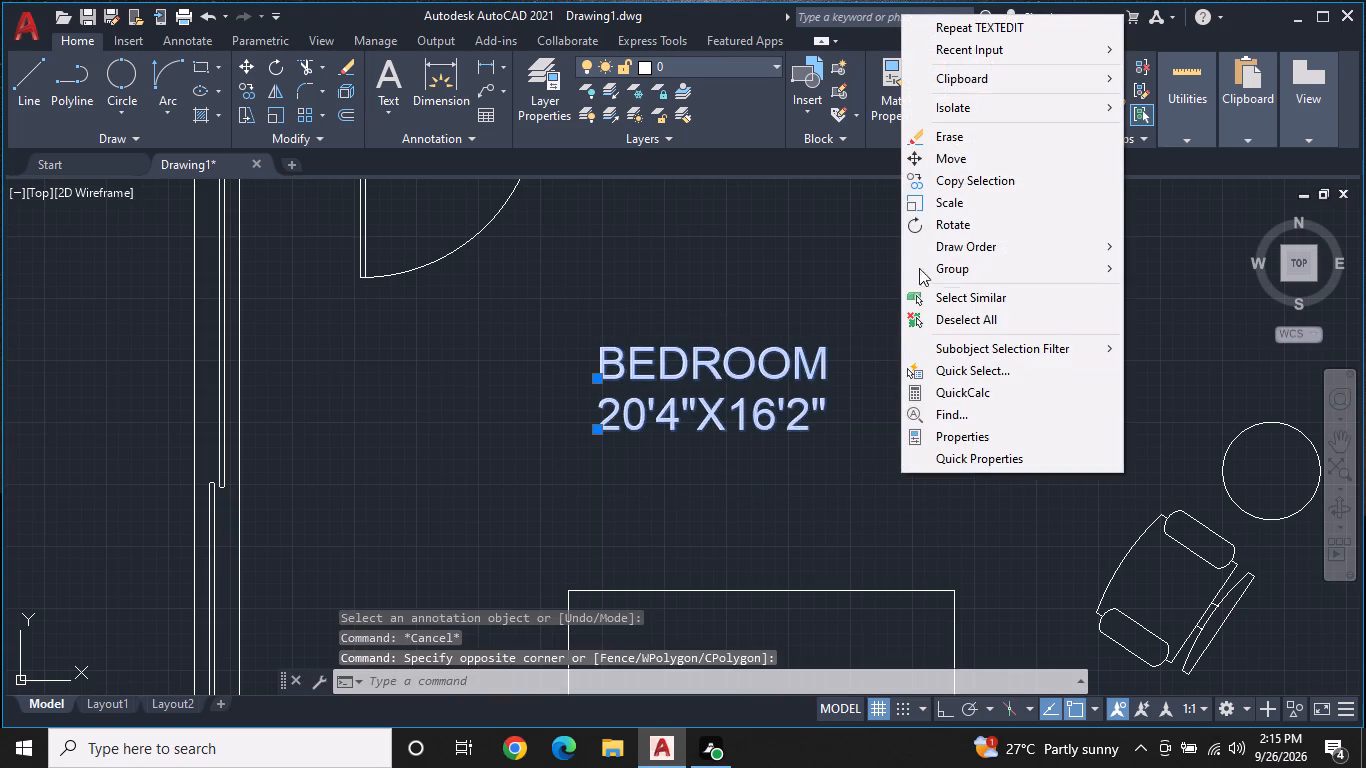
click(941, 211)
click(596, 379)
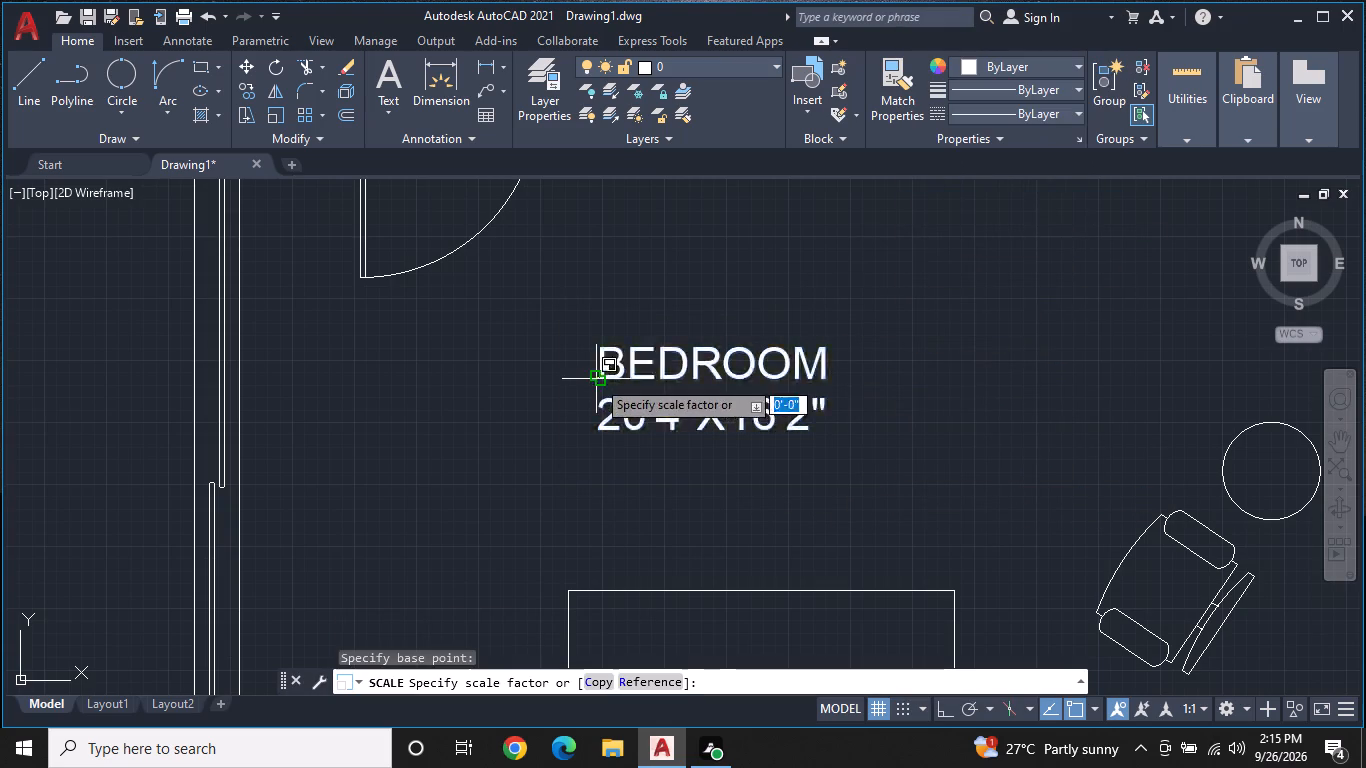
scroll(776, 496, down, 2)
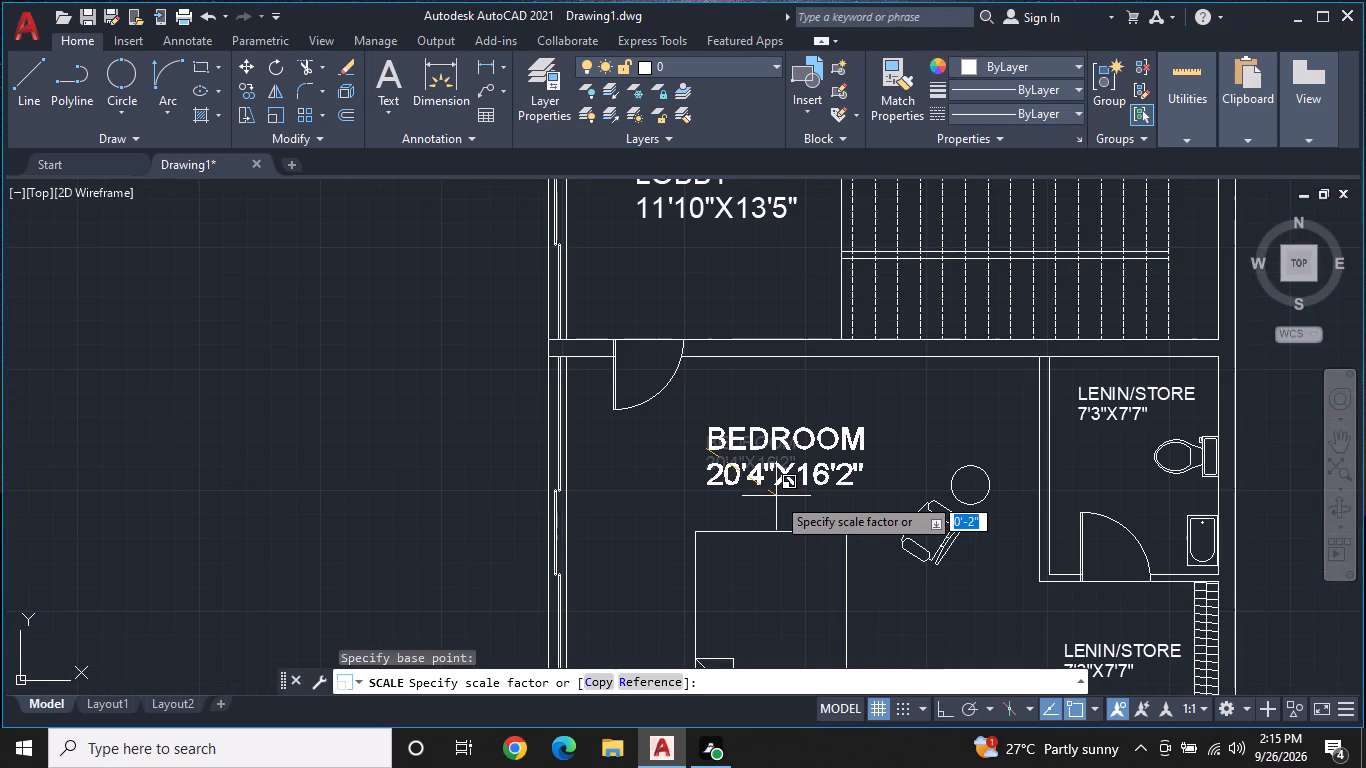
click(783, 492)
Change the name line of the LENIN/STORE label in the bathroom beside the bedroom to "TOILET".
middle_drag(1014, 467, 816, 462)
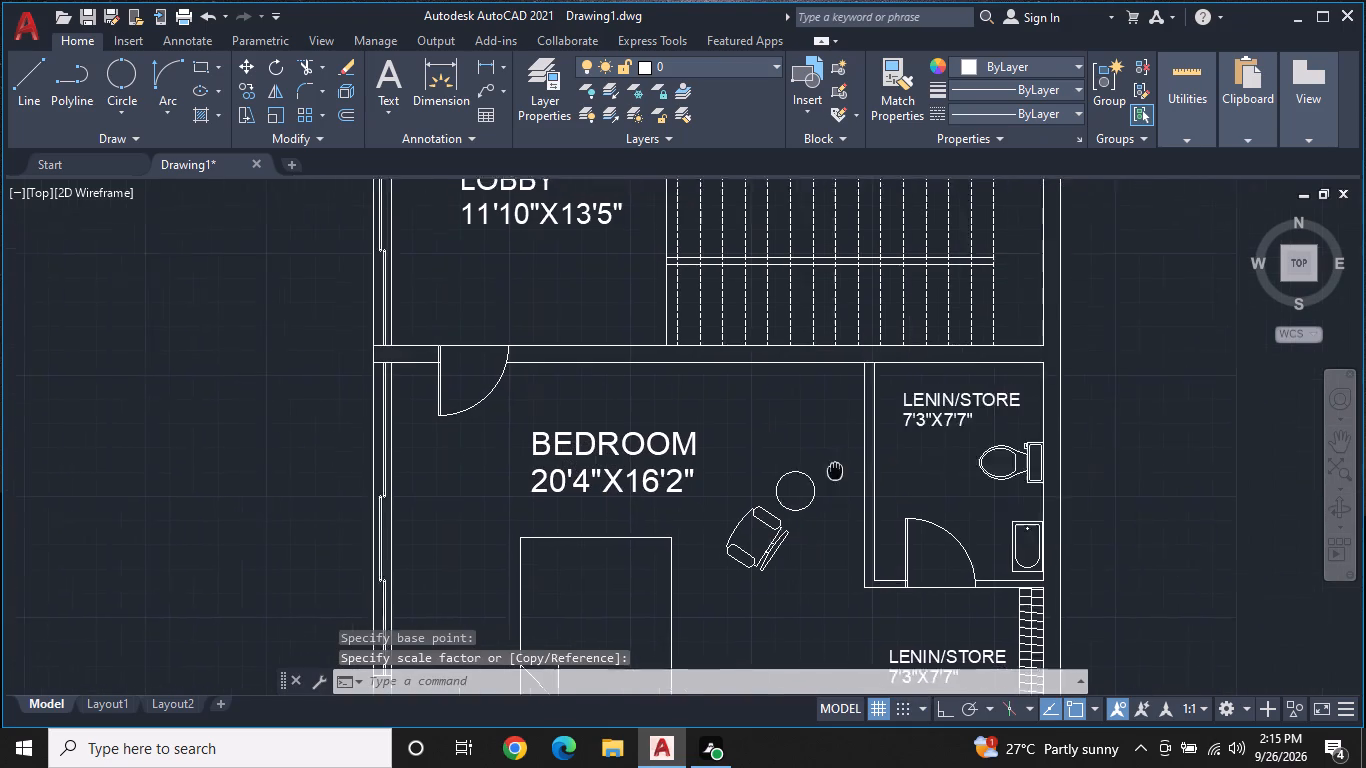
middle_drag(816, 462, 751, 418)
double_click(924, 349)
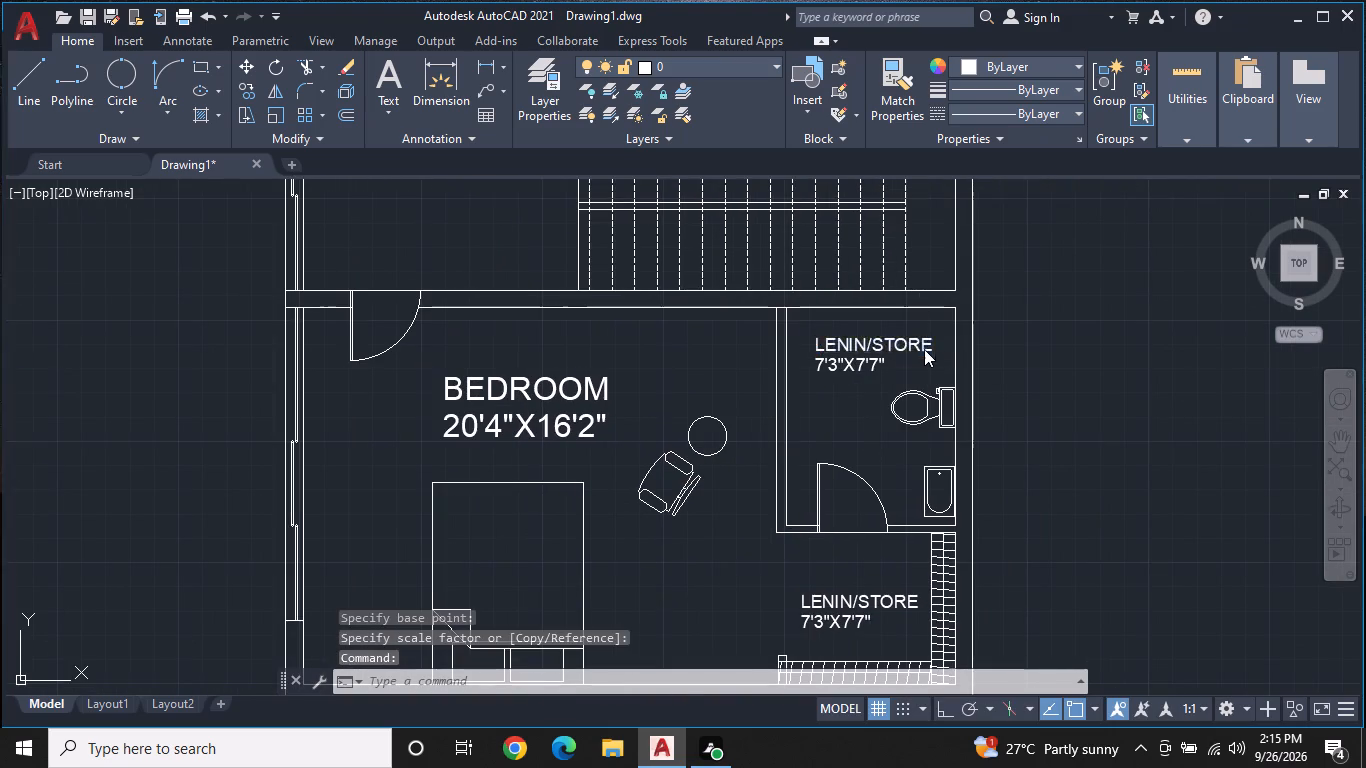
key(BackSpace)
text(TOILET)
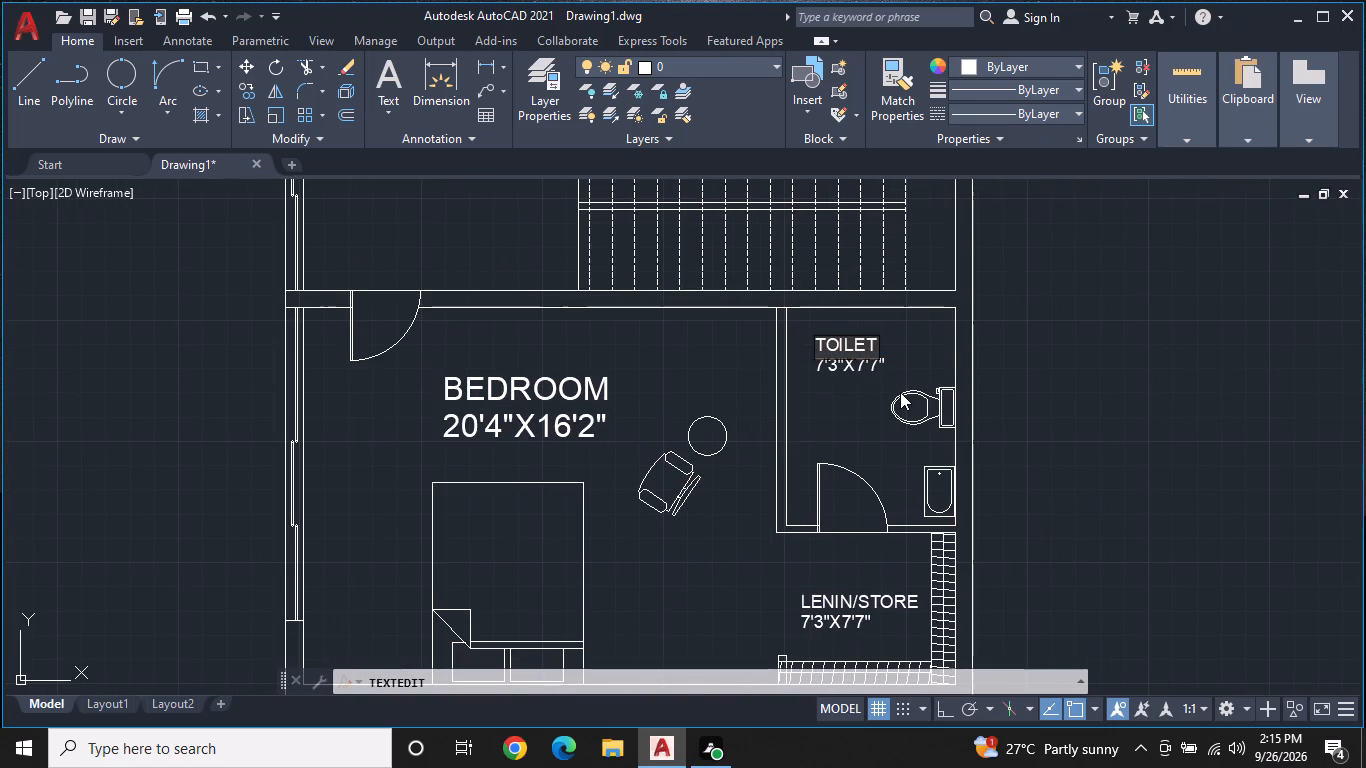
key(space)
Change the dimension line beneath this TOILET label to "7'3"X9'4"" and finish the text editing.
double_click(874, 364)
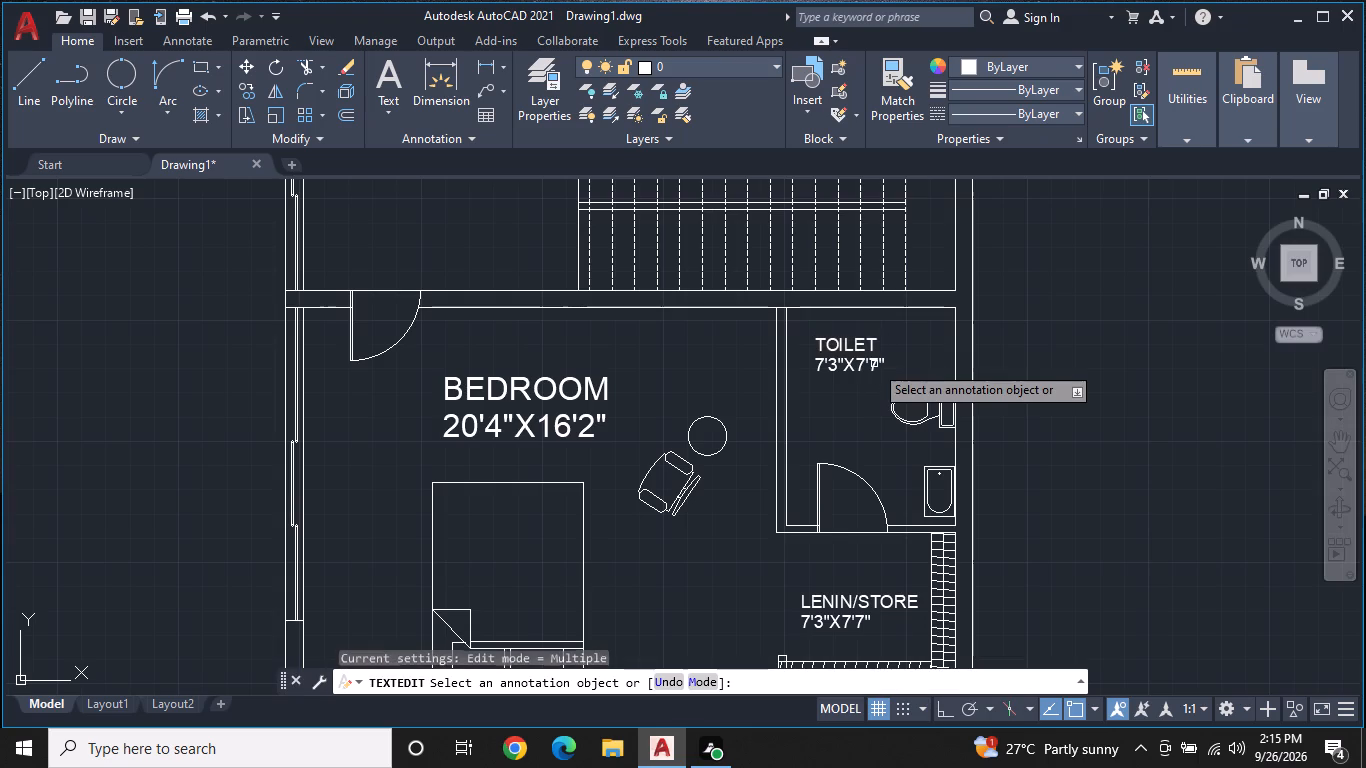
click(874, 363)
key(BackSpace)
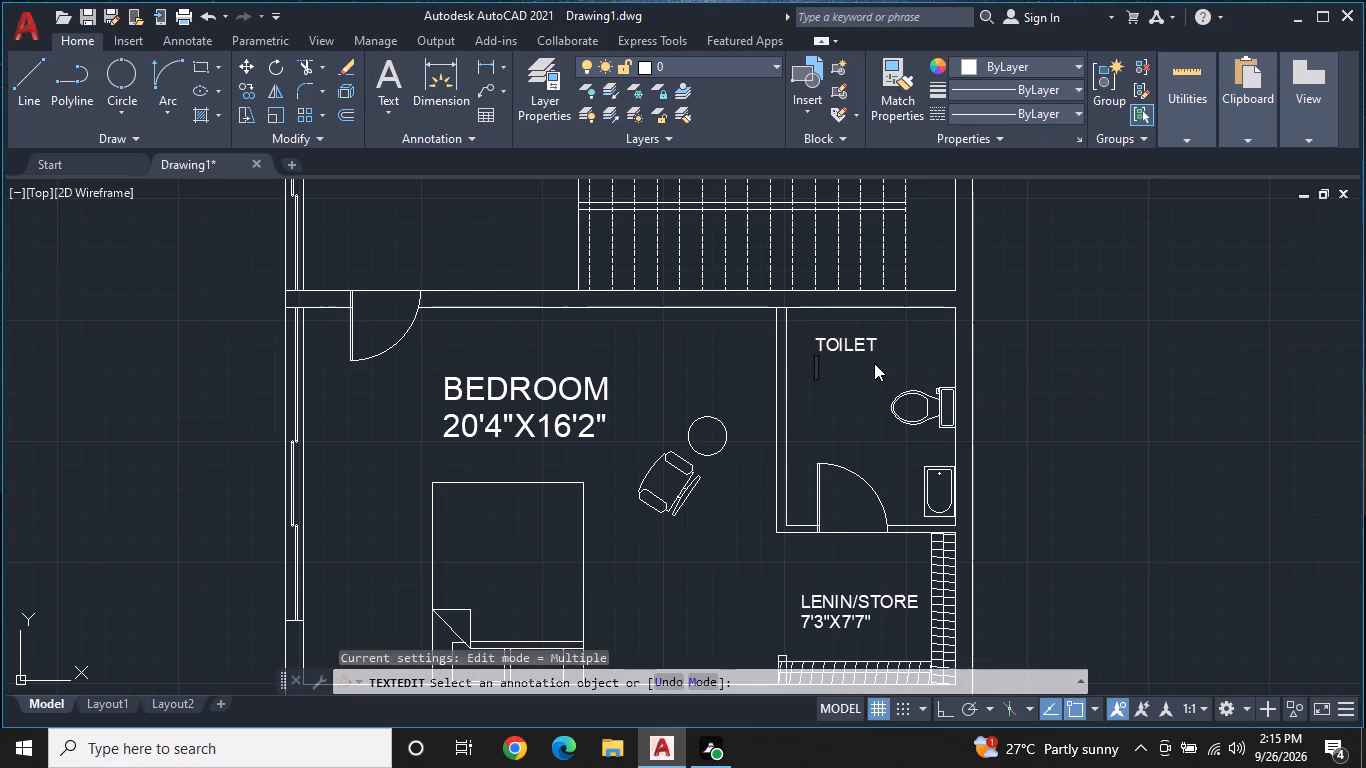
key(7)
text('3")
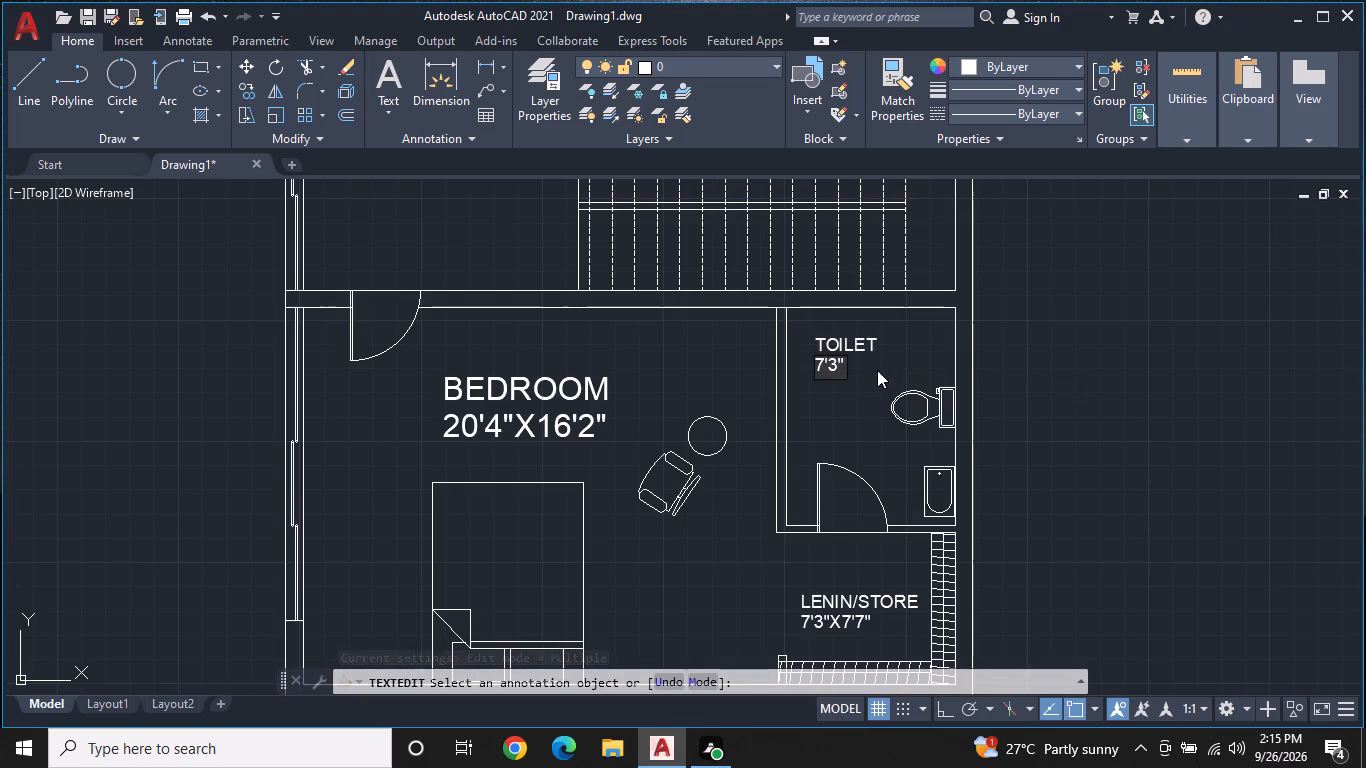
key(x)
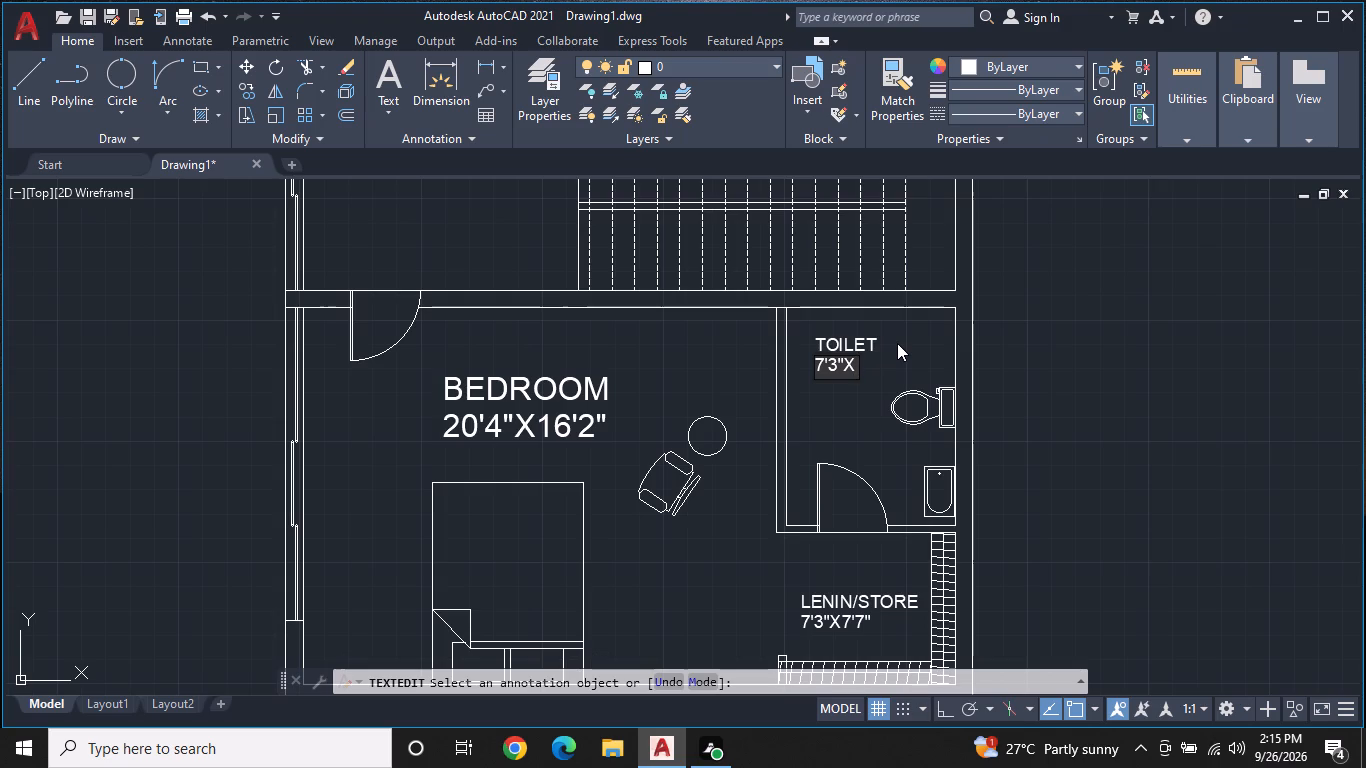
text(9')
text(4")
key(Return)
key(Return)
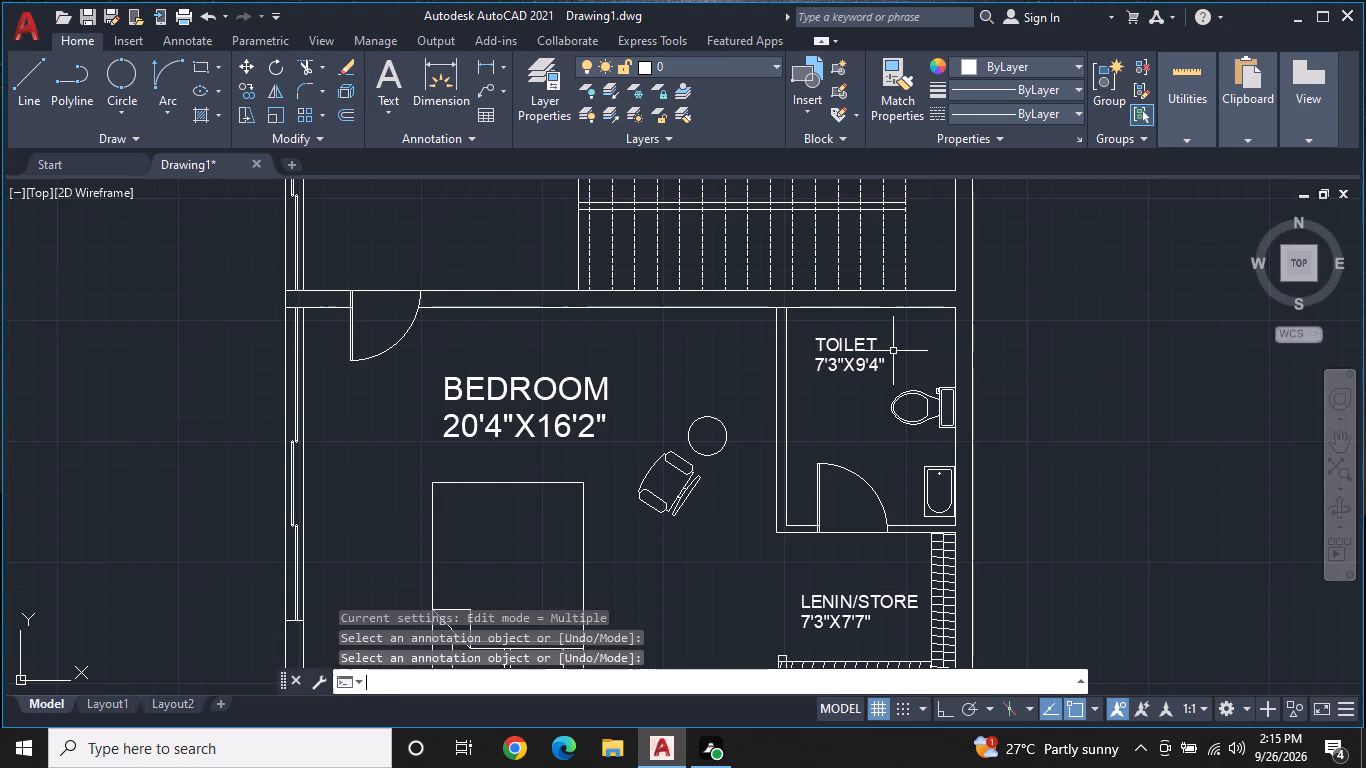
key(Escape)
Scale up both lines of the bedroom's TOILET label from the dimension line's insertion point, keeping them within the room.
click(809, 333)
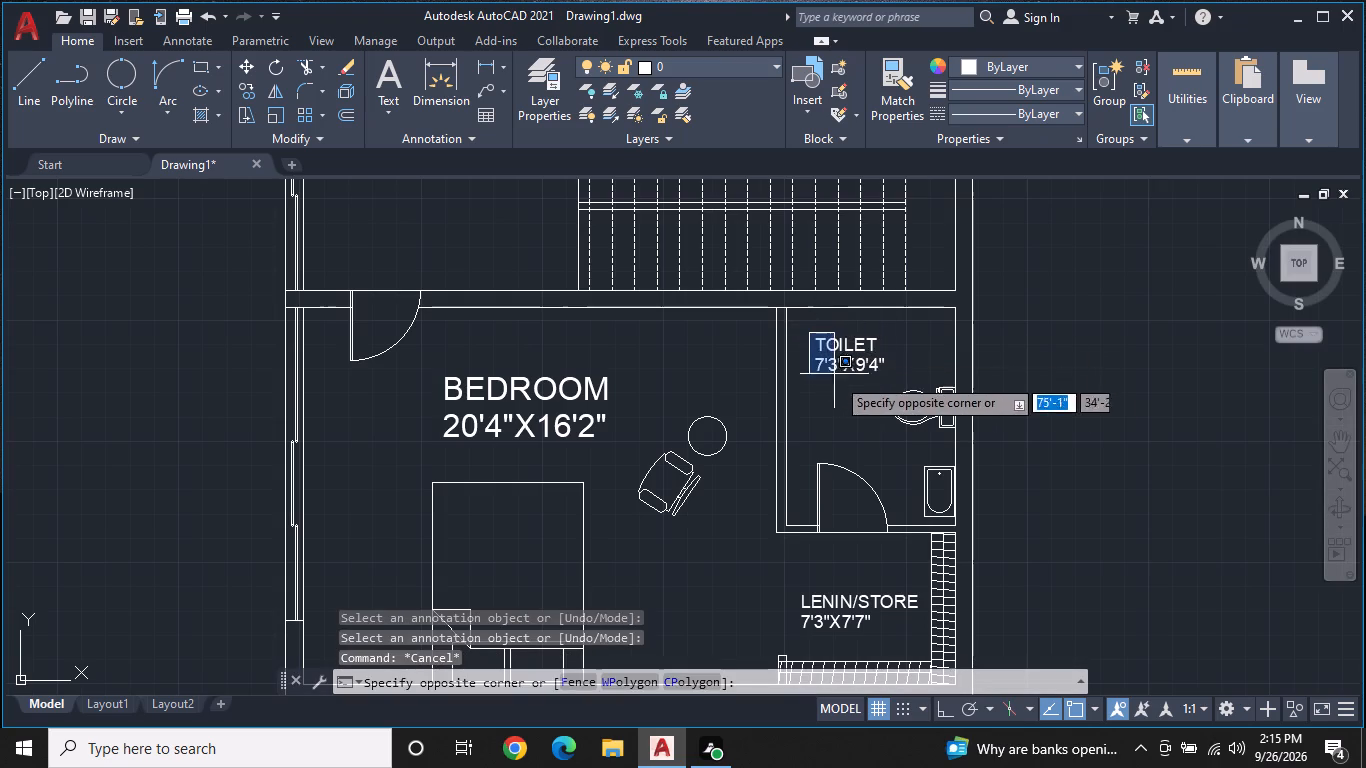
click(893, 388)
right_click(893, 388)
click(952, 465)
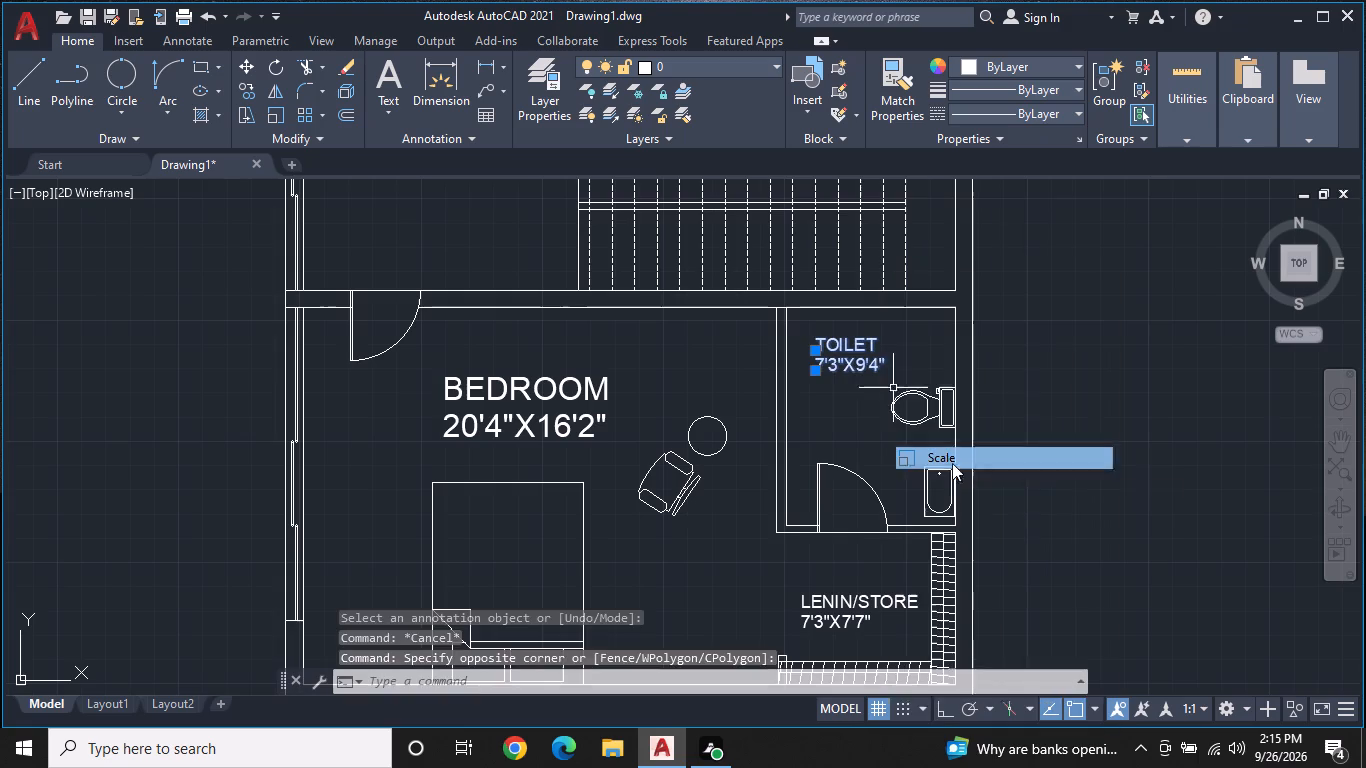
click(812, 371)
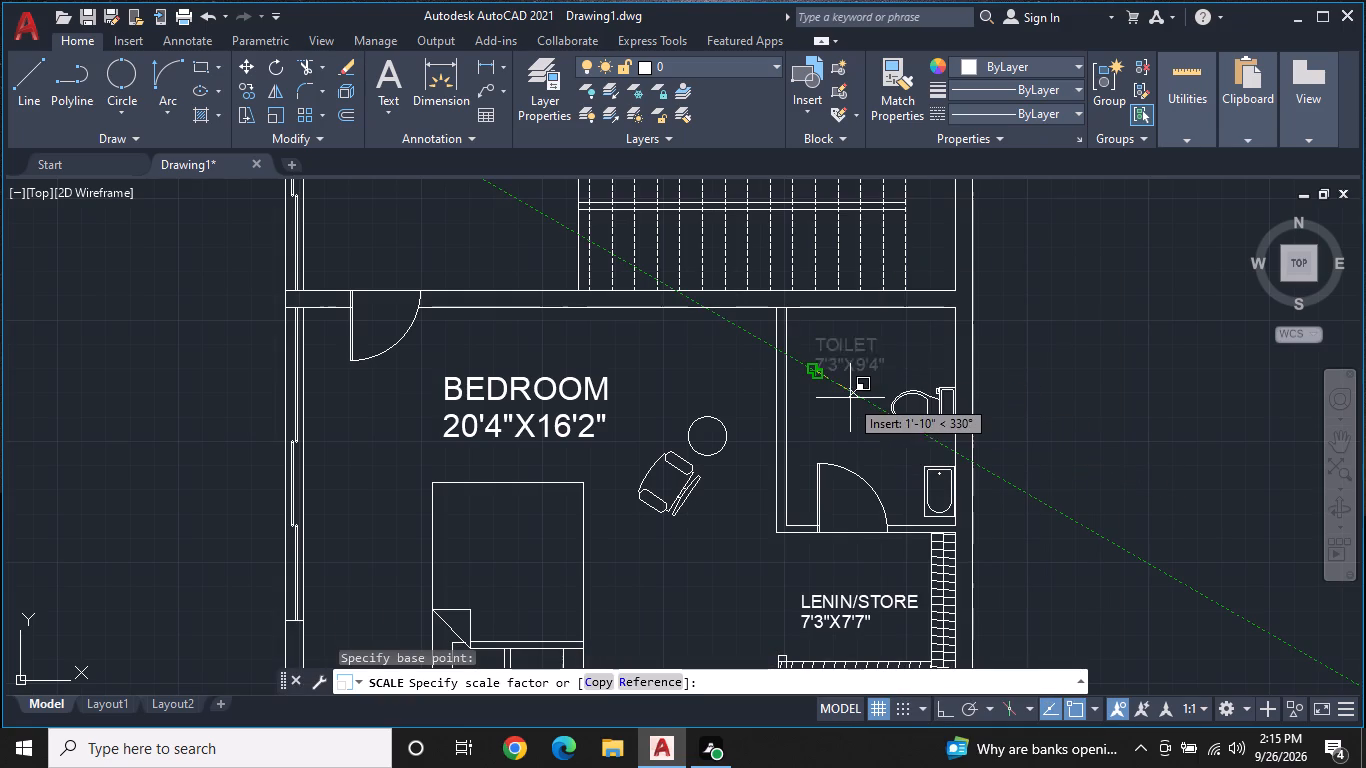
click(851, 400)
Change the name line of the LENIN/STORE label beside the bedroom wardrobes to "WQLK IN".
middle_drag(897, 439, 897, 361)
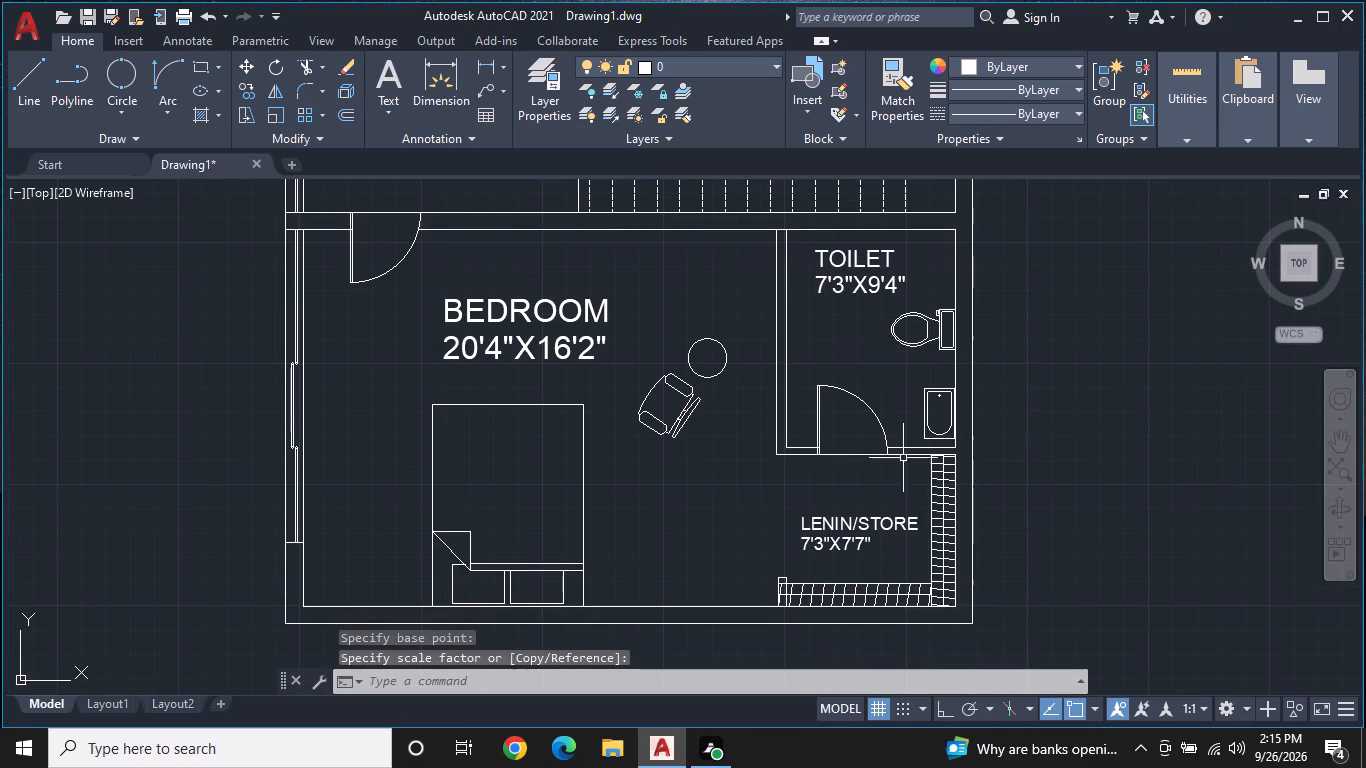
middle_drag(903, 525, 903, 425)
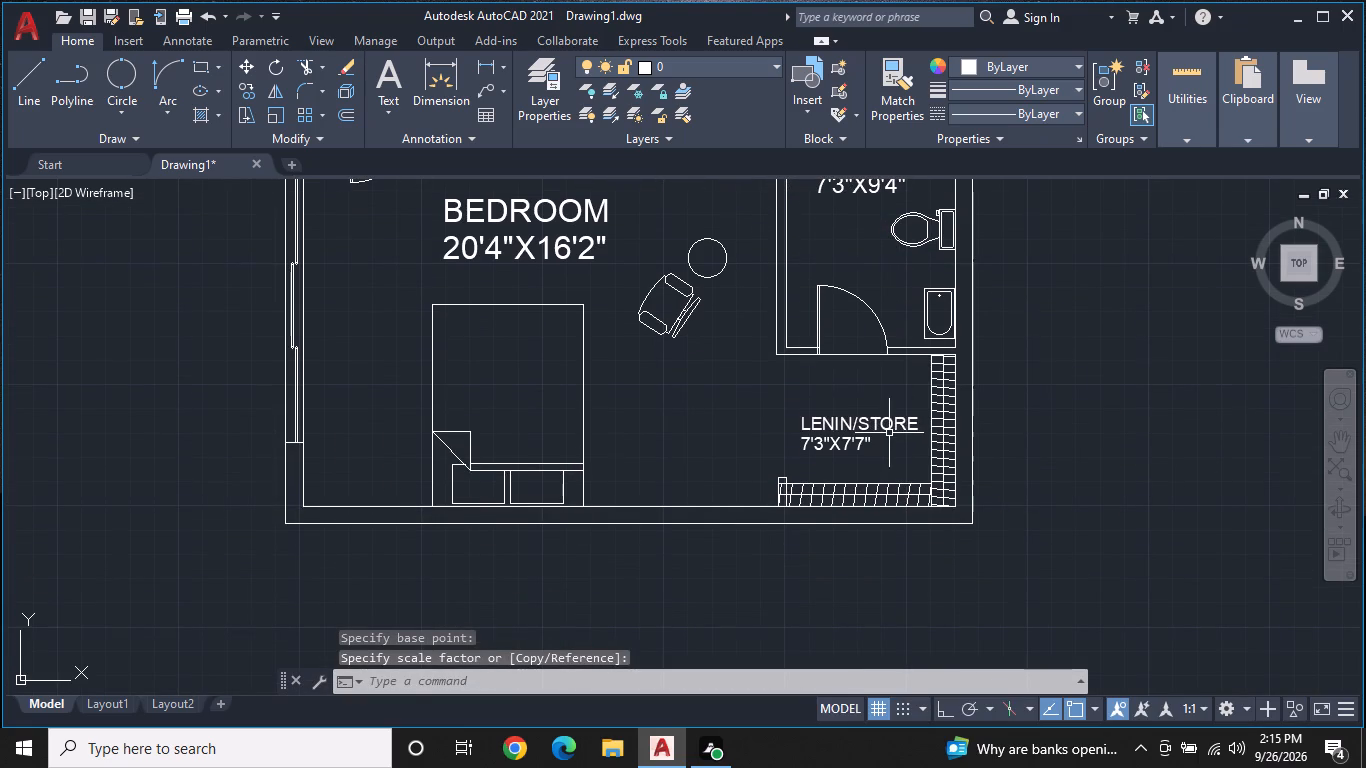
double_click(894, 423)
key(BackSpace)
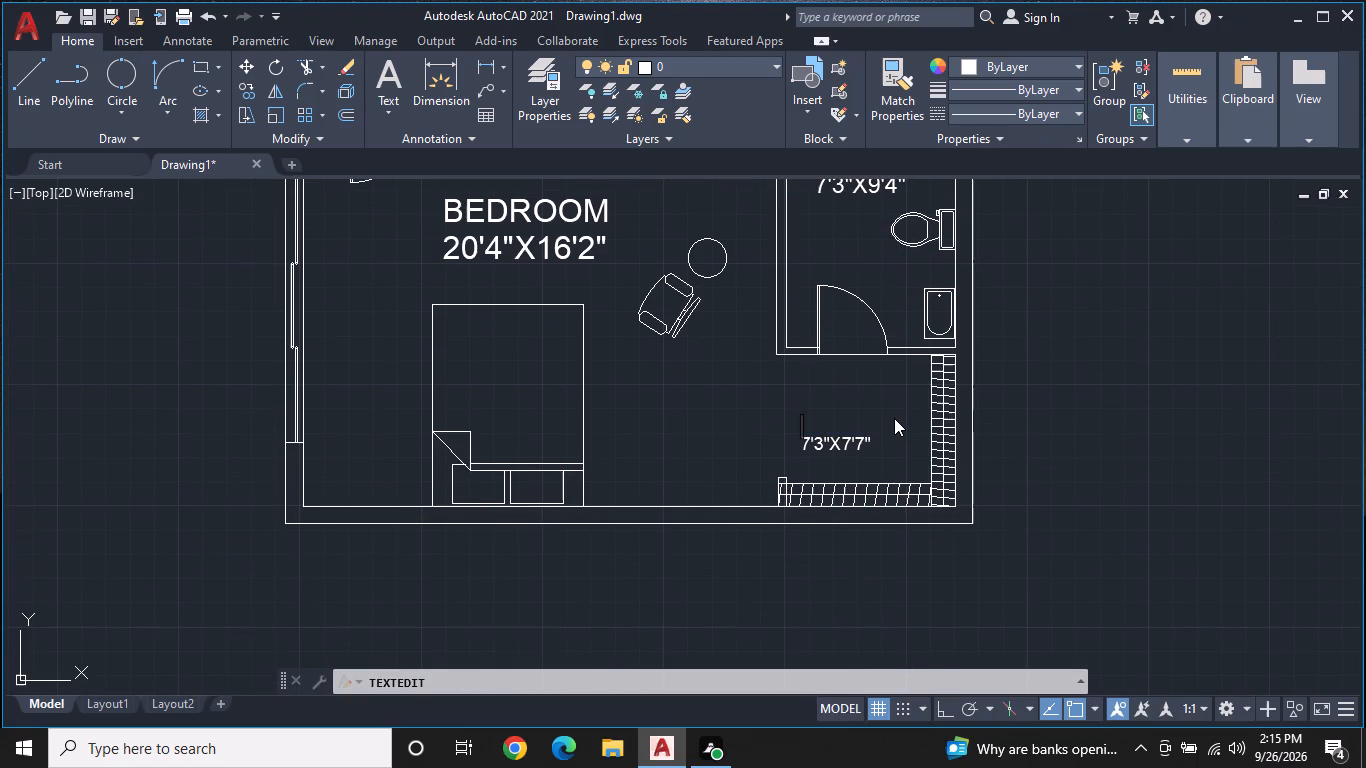
text(WQLK IN)
key(space)
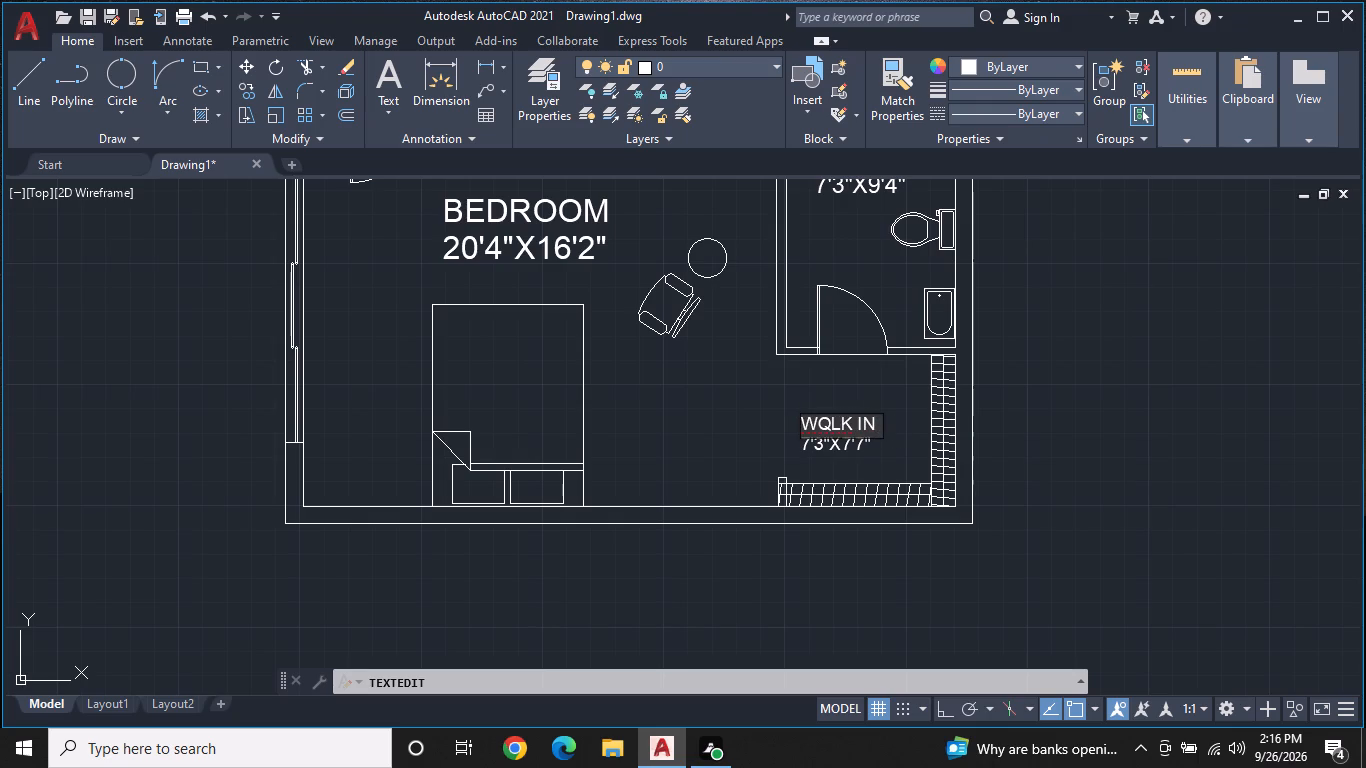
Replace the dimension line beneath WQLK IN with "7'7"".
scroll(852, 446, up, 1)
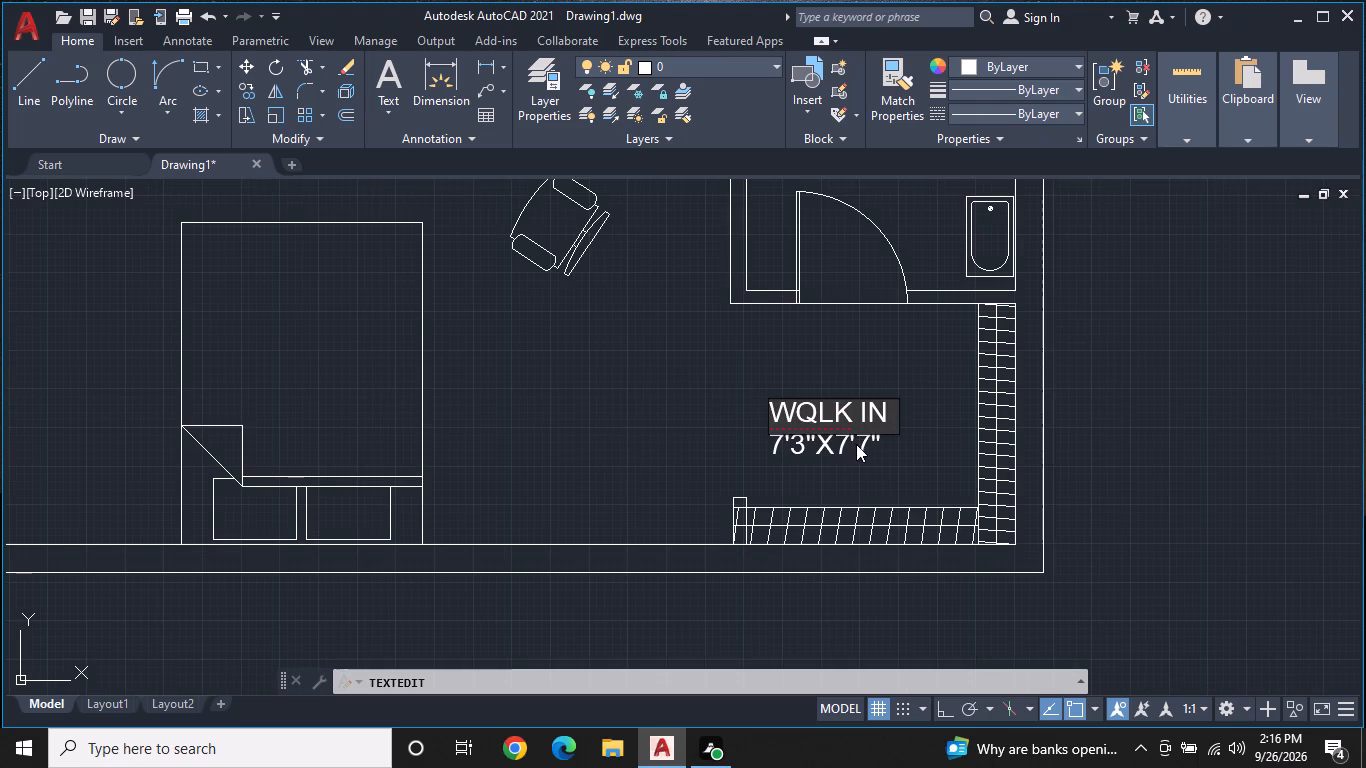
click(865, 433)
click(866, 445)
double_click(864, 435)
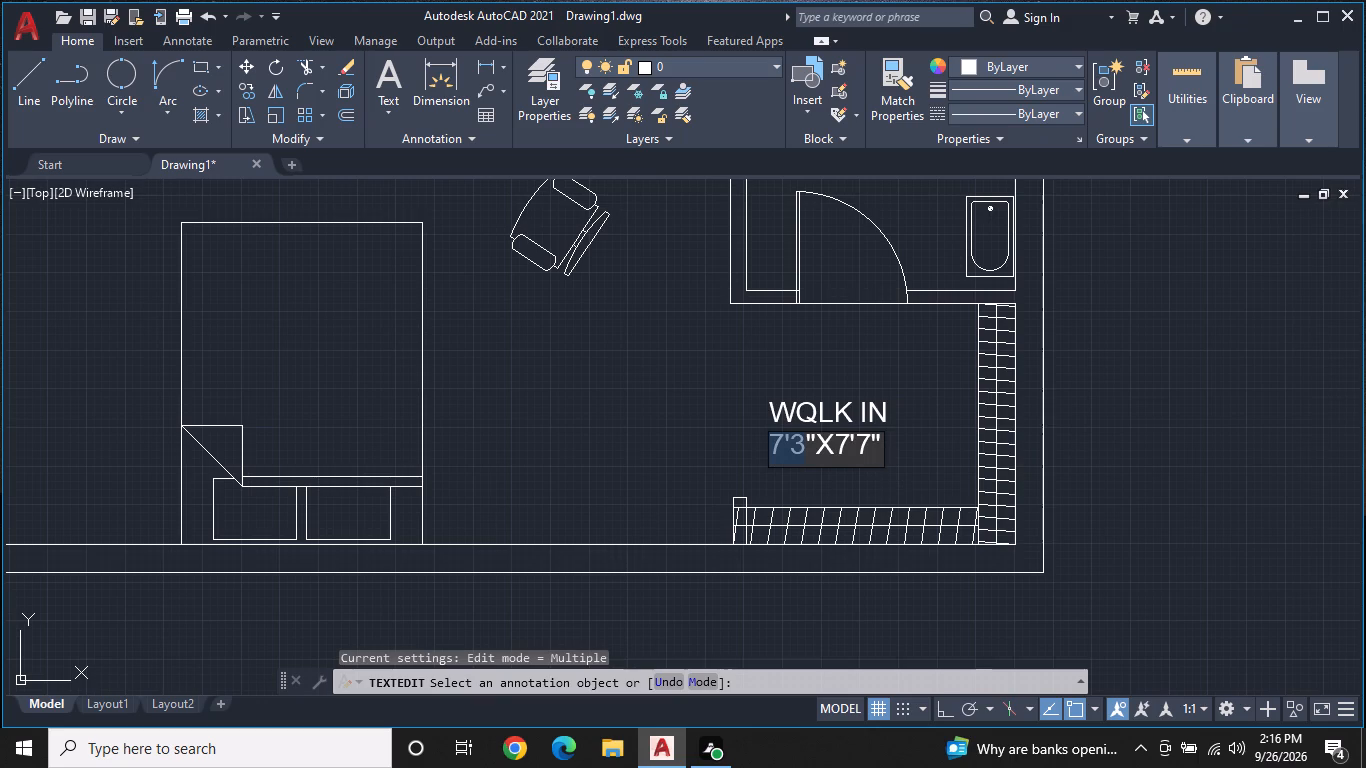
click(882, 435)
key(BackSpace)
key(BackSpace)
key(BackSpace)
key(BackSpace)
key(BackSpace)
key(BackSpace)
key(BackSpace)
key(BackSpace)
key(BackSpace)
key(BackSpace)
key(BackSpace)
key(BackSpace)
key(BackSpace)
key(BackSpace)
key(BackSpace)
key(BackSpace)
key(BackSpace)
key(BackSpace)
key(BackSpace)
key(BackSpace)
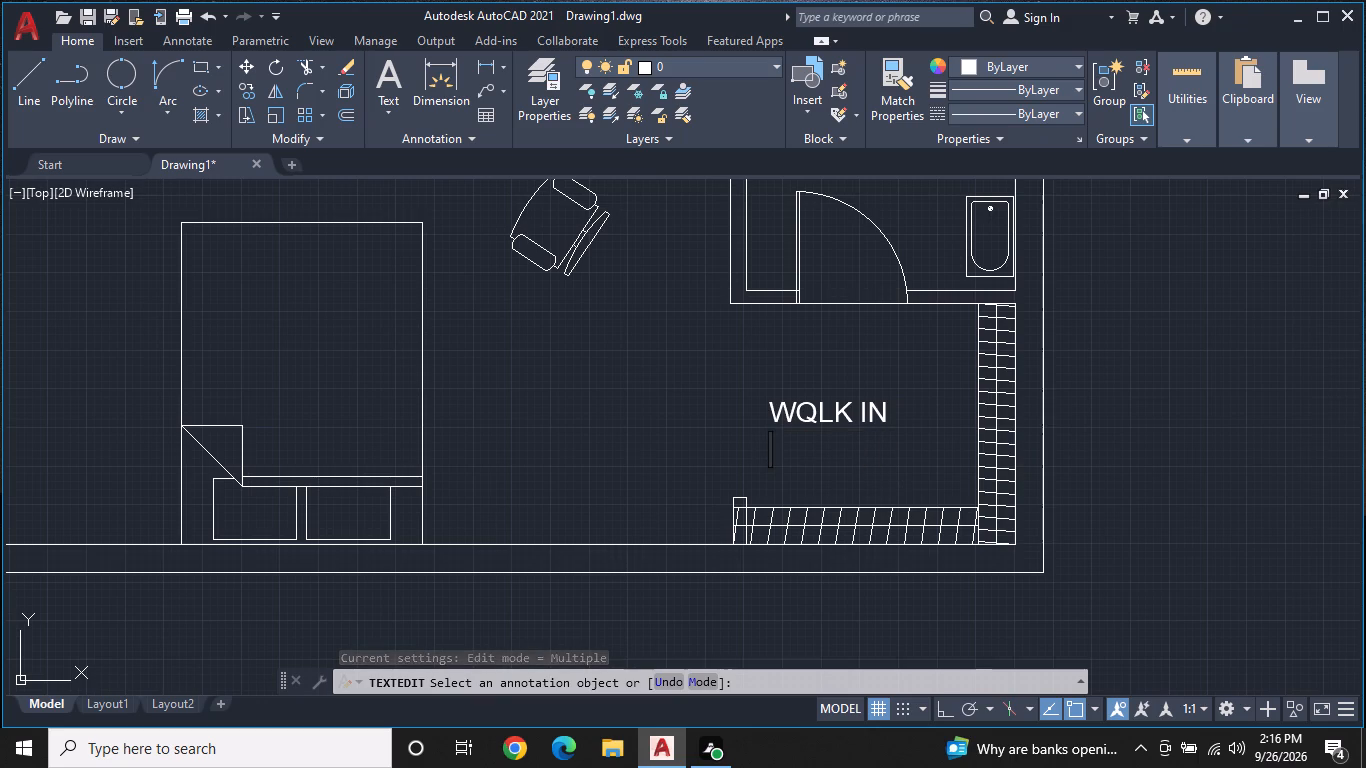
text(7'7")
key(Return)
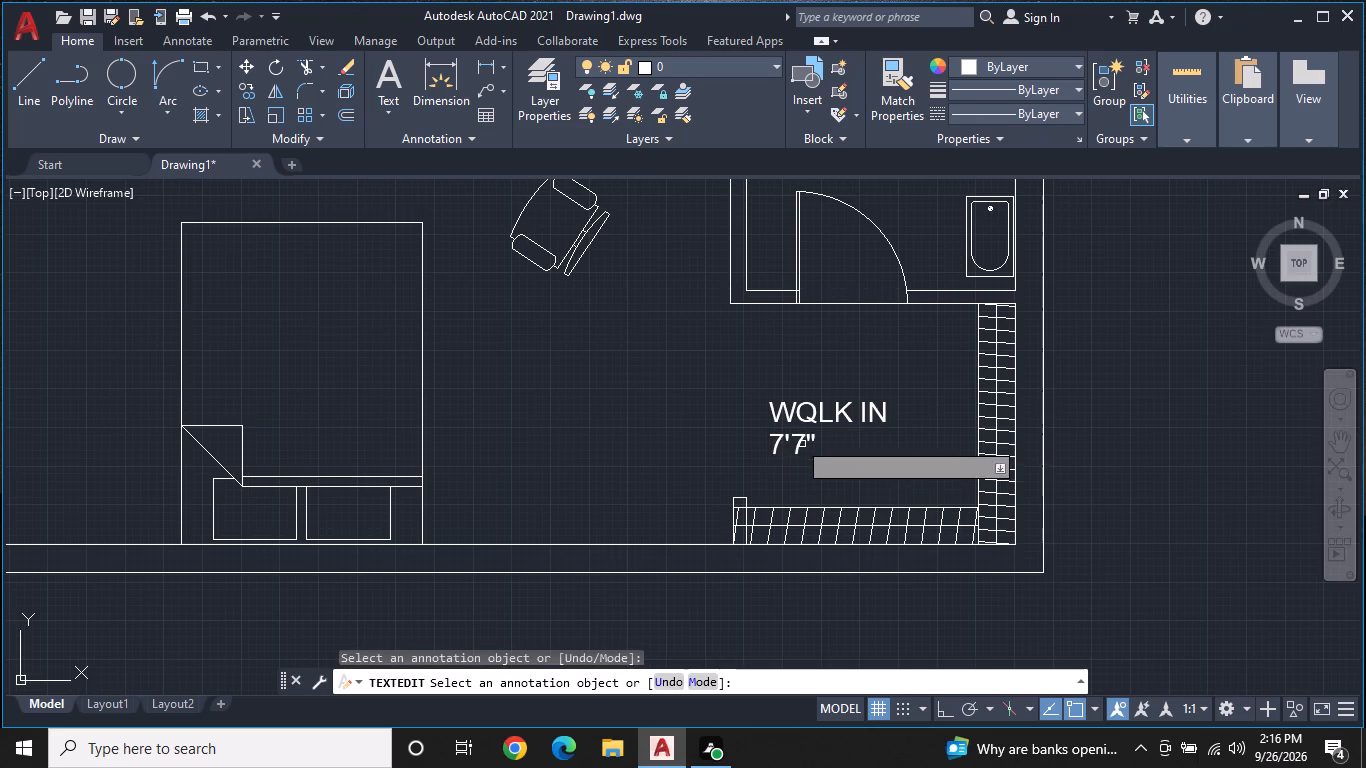
Change the dimension line beneath WQLK IN to "7'7"X6'6"" and finish the text editing.
double_click(798, 450)
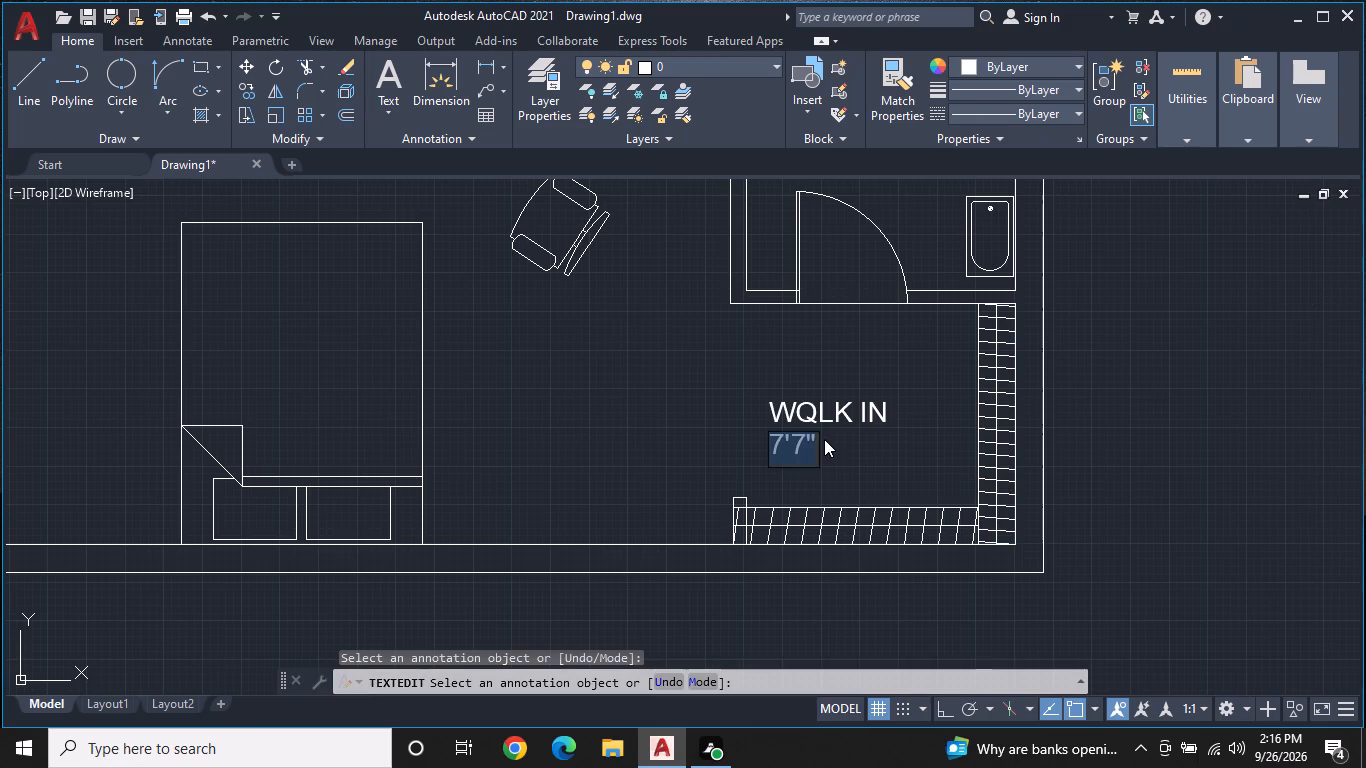
key(x)
key(BackSpace)
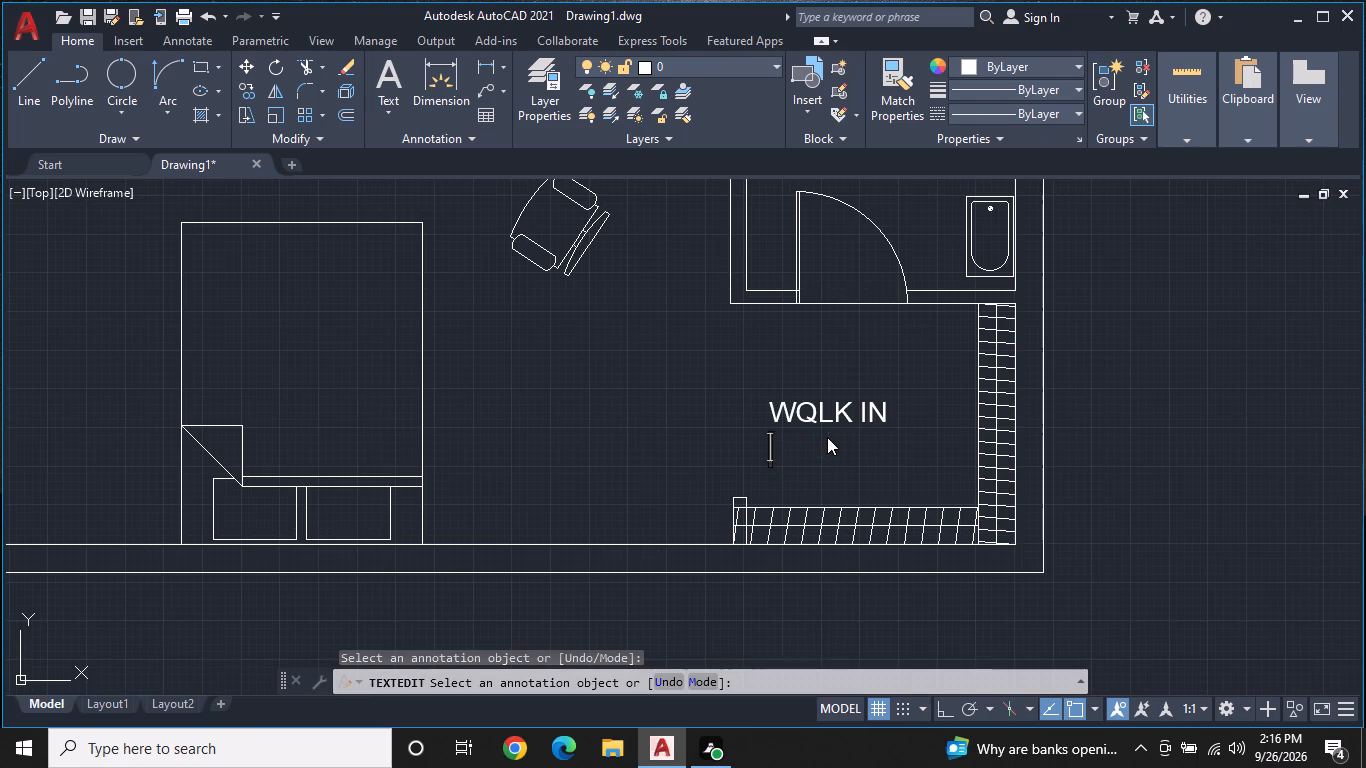
text(7'7")
key(x)
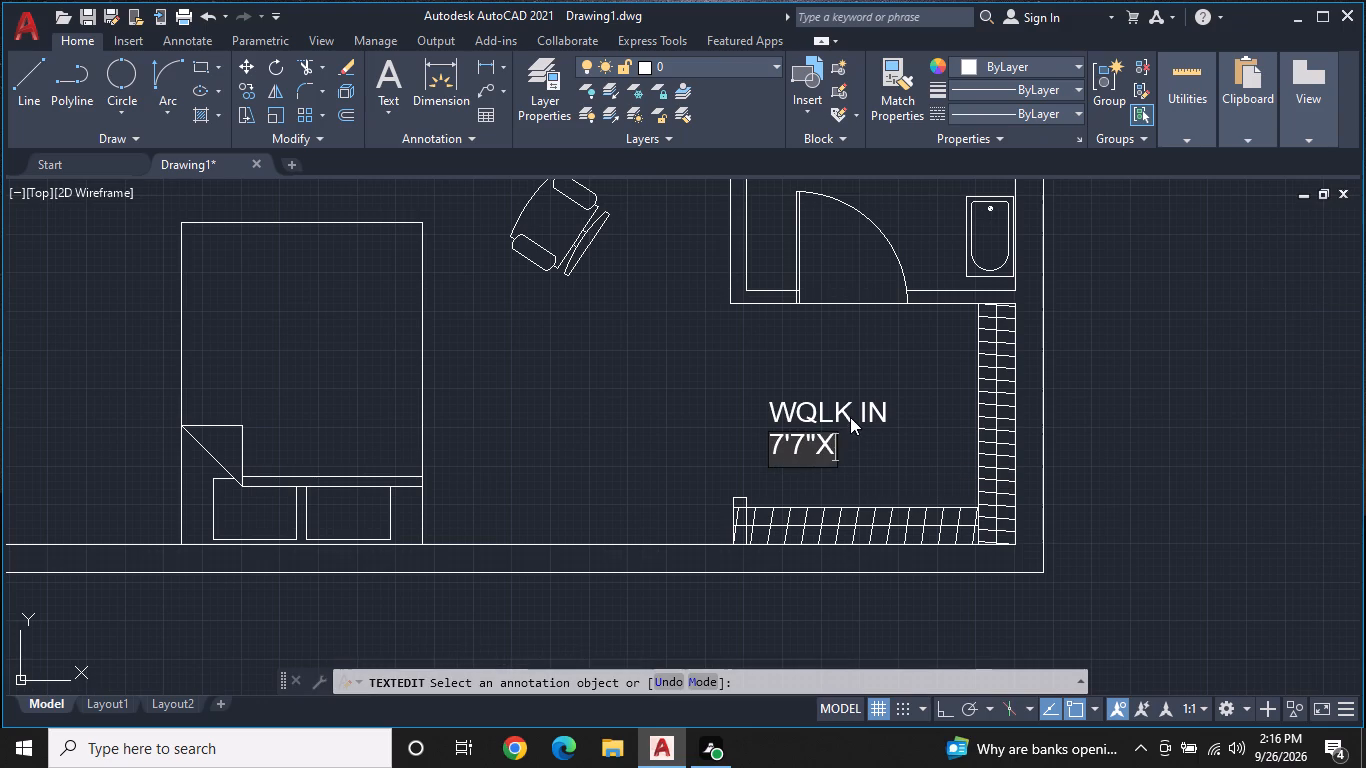
key(6)
text('6")
key(Return)
key(Return)
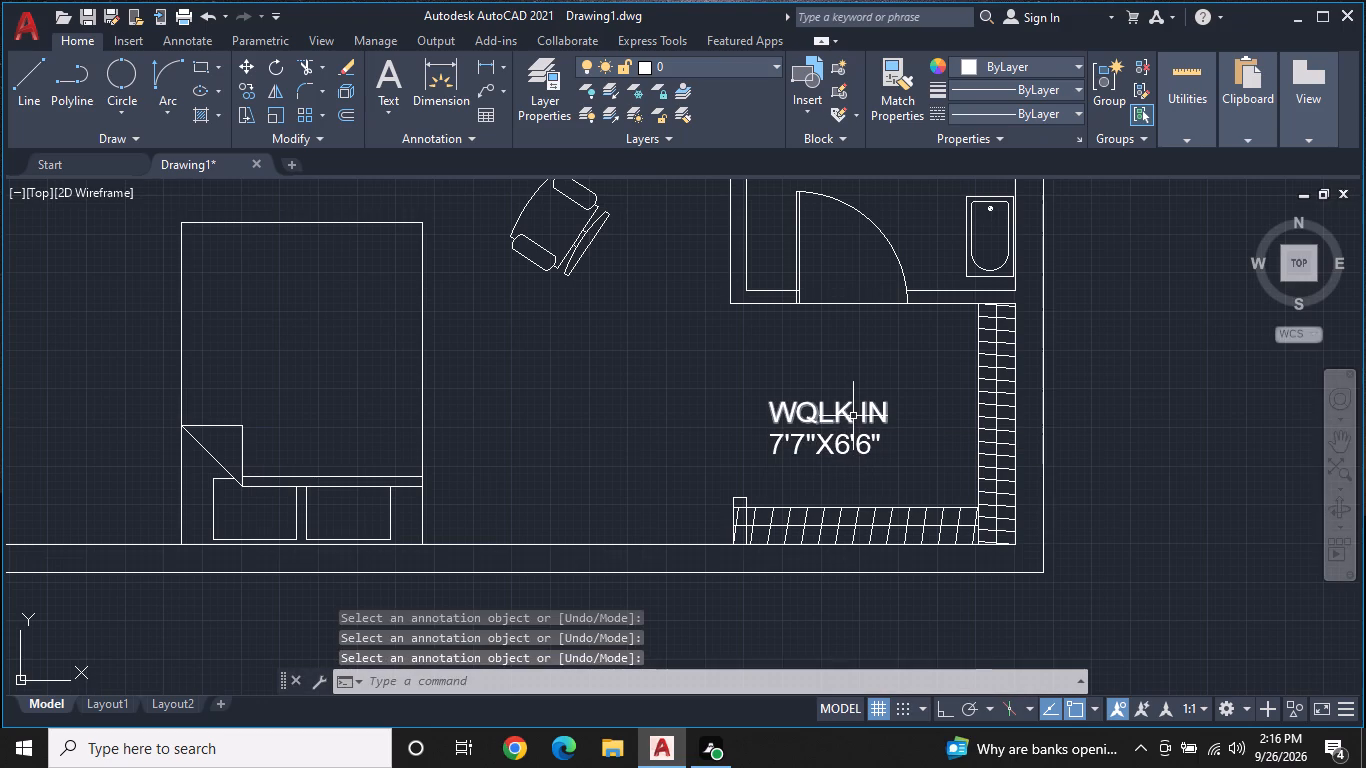
Scale up both lines of the WQLK IN label from the name line's insertion point, keeping them clear of the wardrobes.
key(Escape)
click(765, 387)
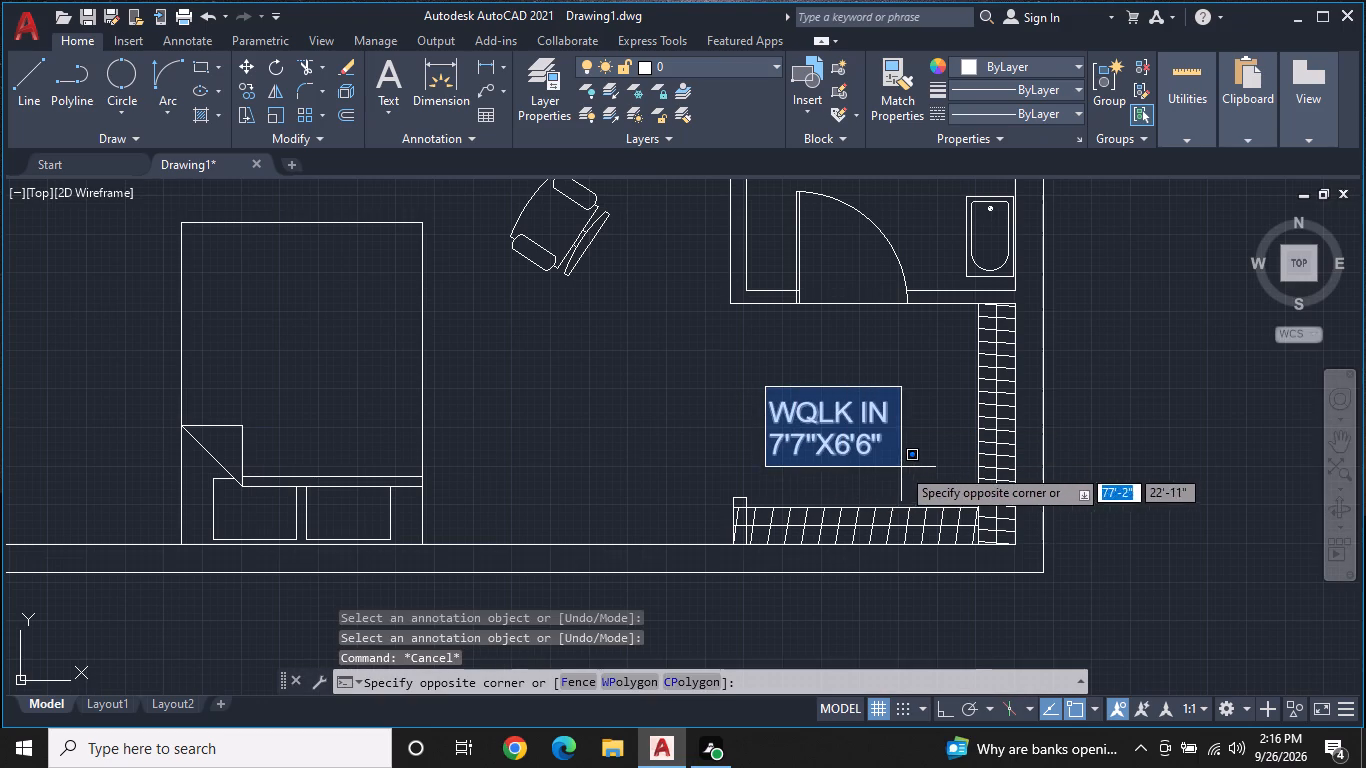
click(901, 467)
right_click(901, 467)
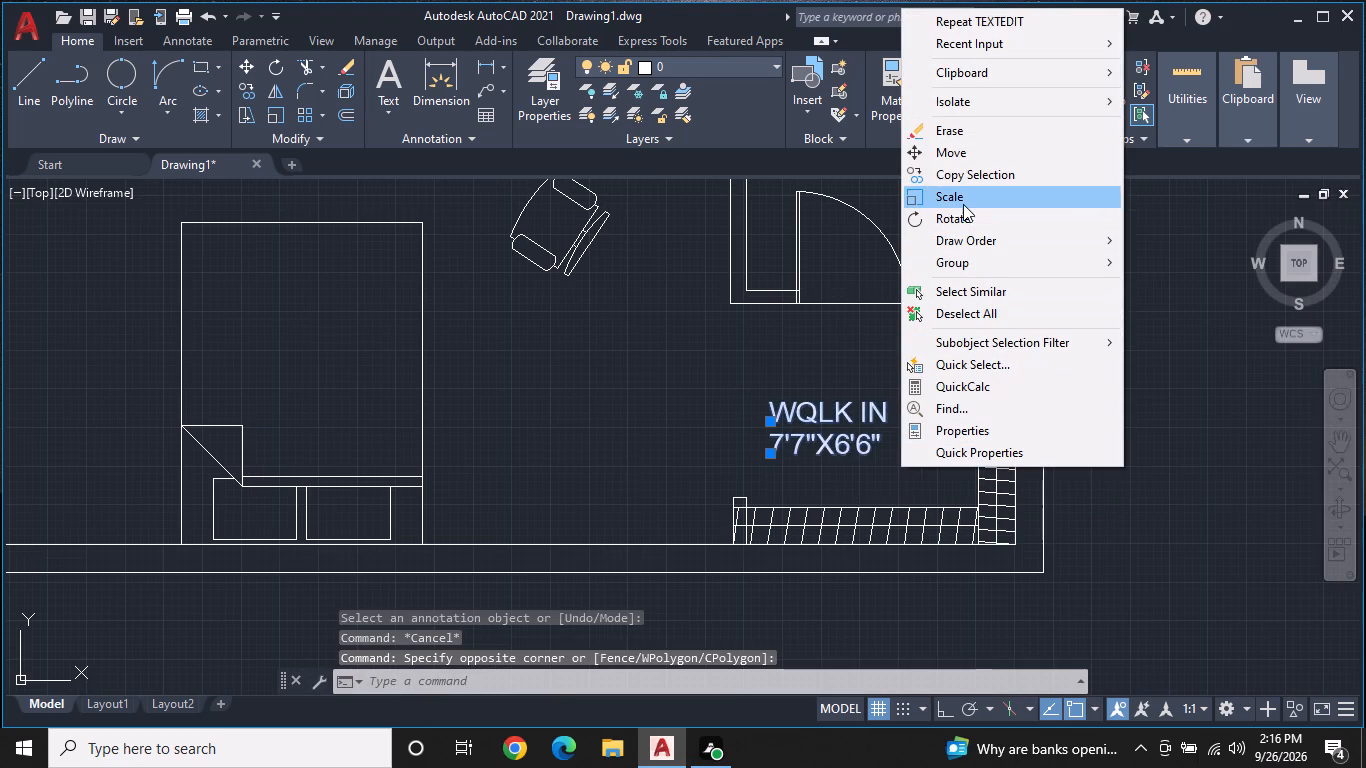
click(963, 204)
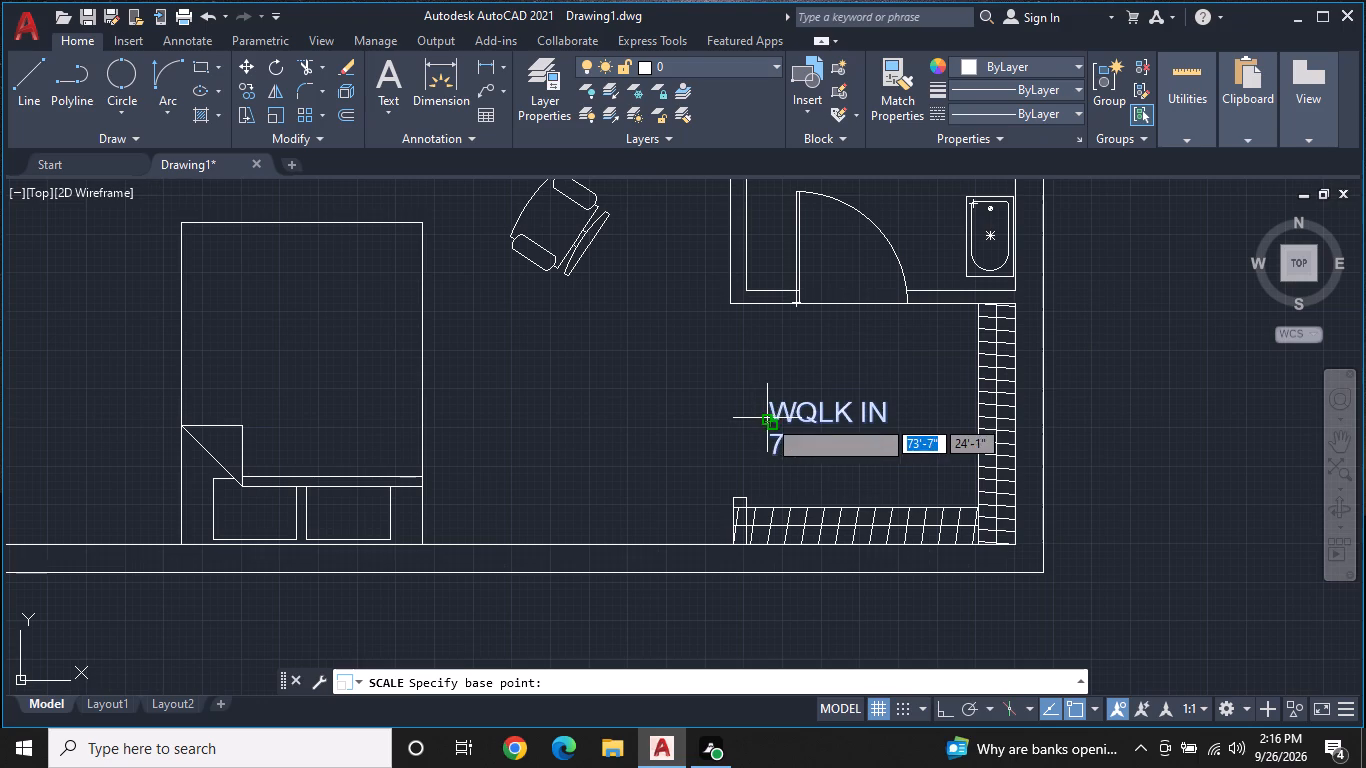
click(767, 418)
click(830, 496)
Review the plan from the walk-in up to the multipurpose hall, LENIN/STORE and PANETRY rooms.
middle_drag(859, 390, 859, 393)
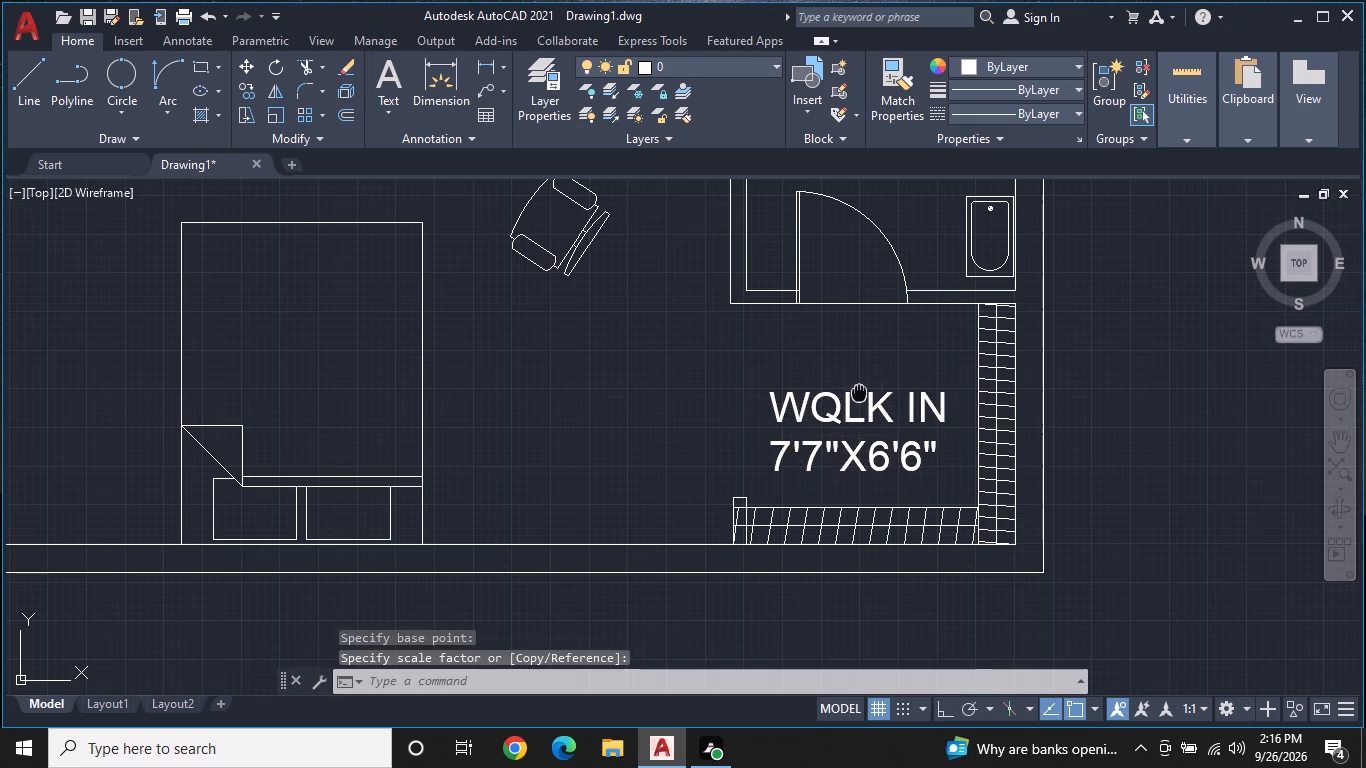
middle_drag(859, 393, 886, 645)
scroll(901, 538, down, 2)
middle_drag(898, 450, 906, 543)
middle_drag(847, 441, 841, 501)
middle_drag(826, 411, 829, 436)
scroll(826, 426, up, 1)
scroll(831, 430, down, 1)
middle_drag(821, 224, 811, 326)
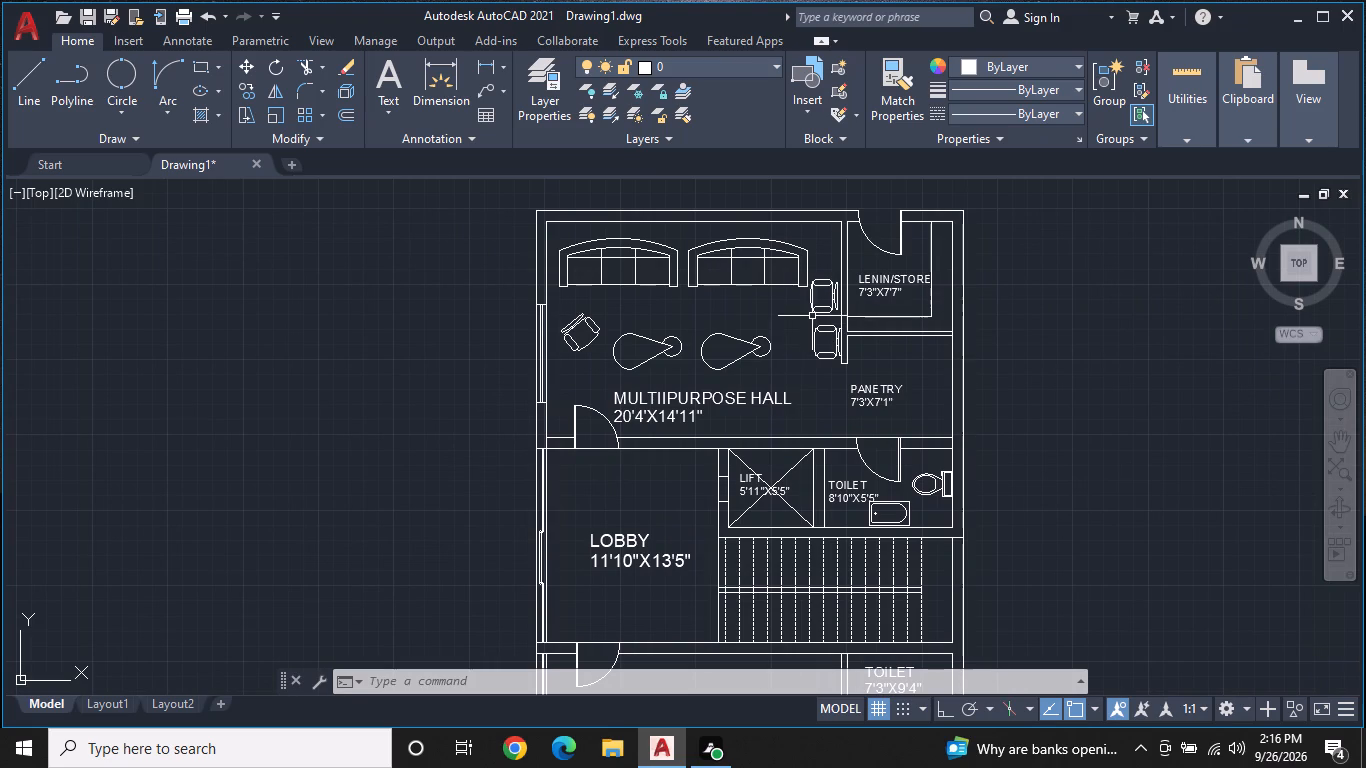
middle_drag(816, 328, 816, 375)
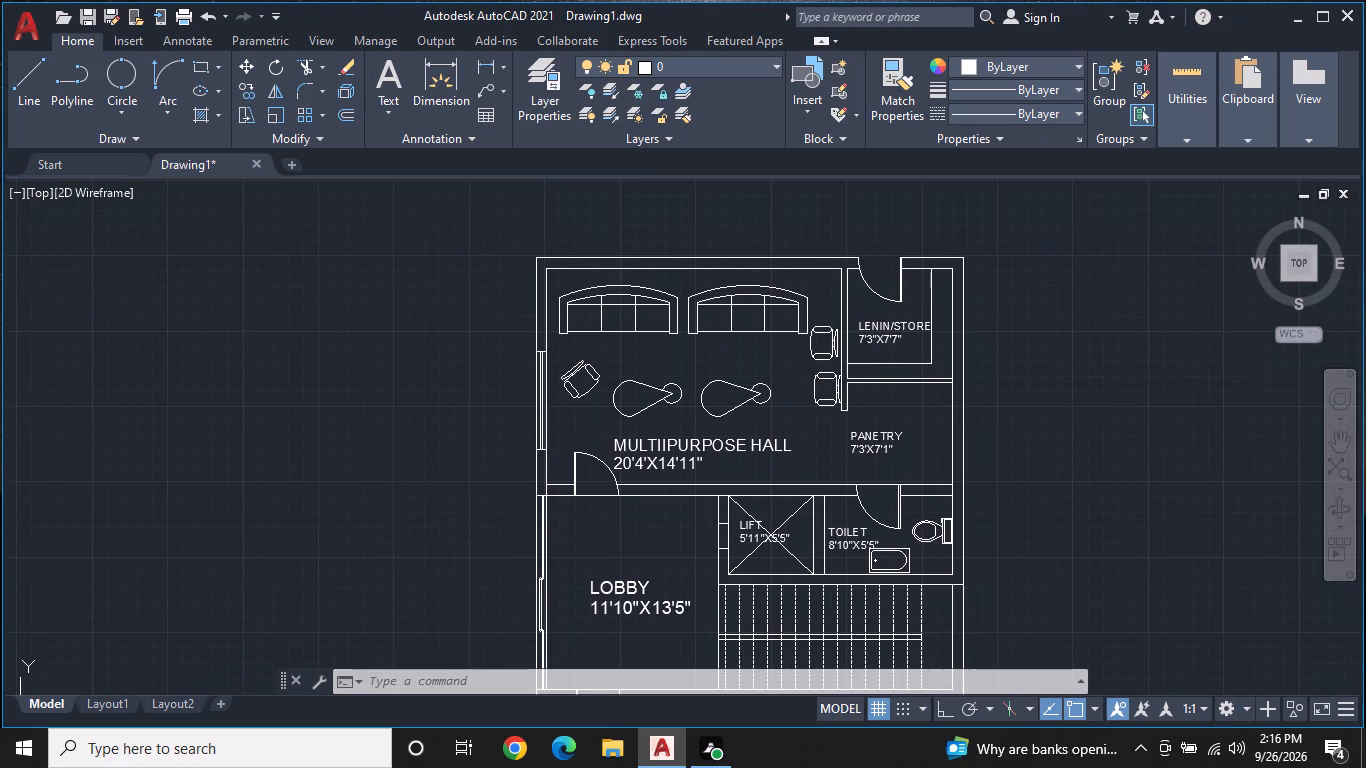
middle_drag(817, 374, 825, 392)
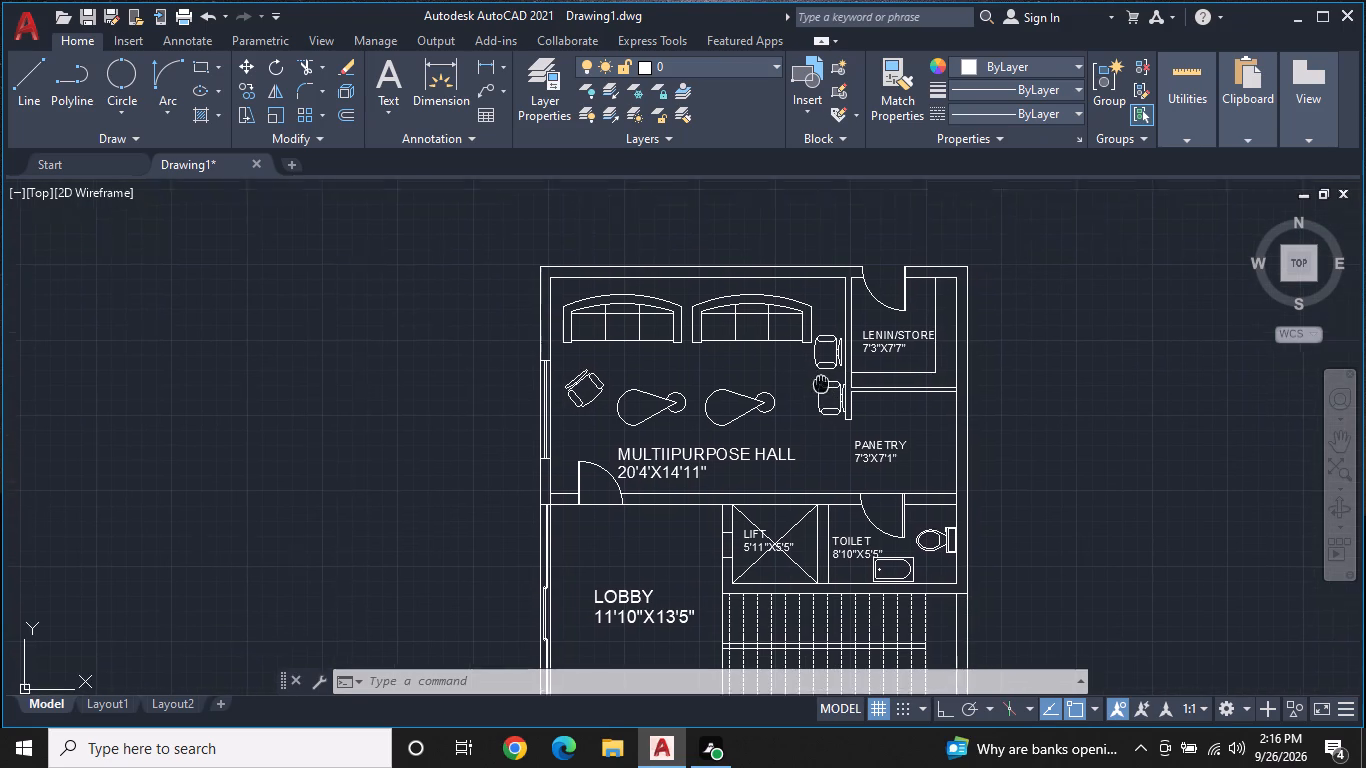
middle_drag(825, 392, 828, 406)
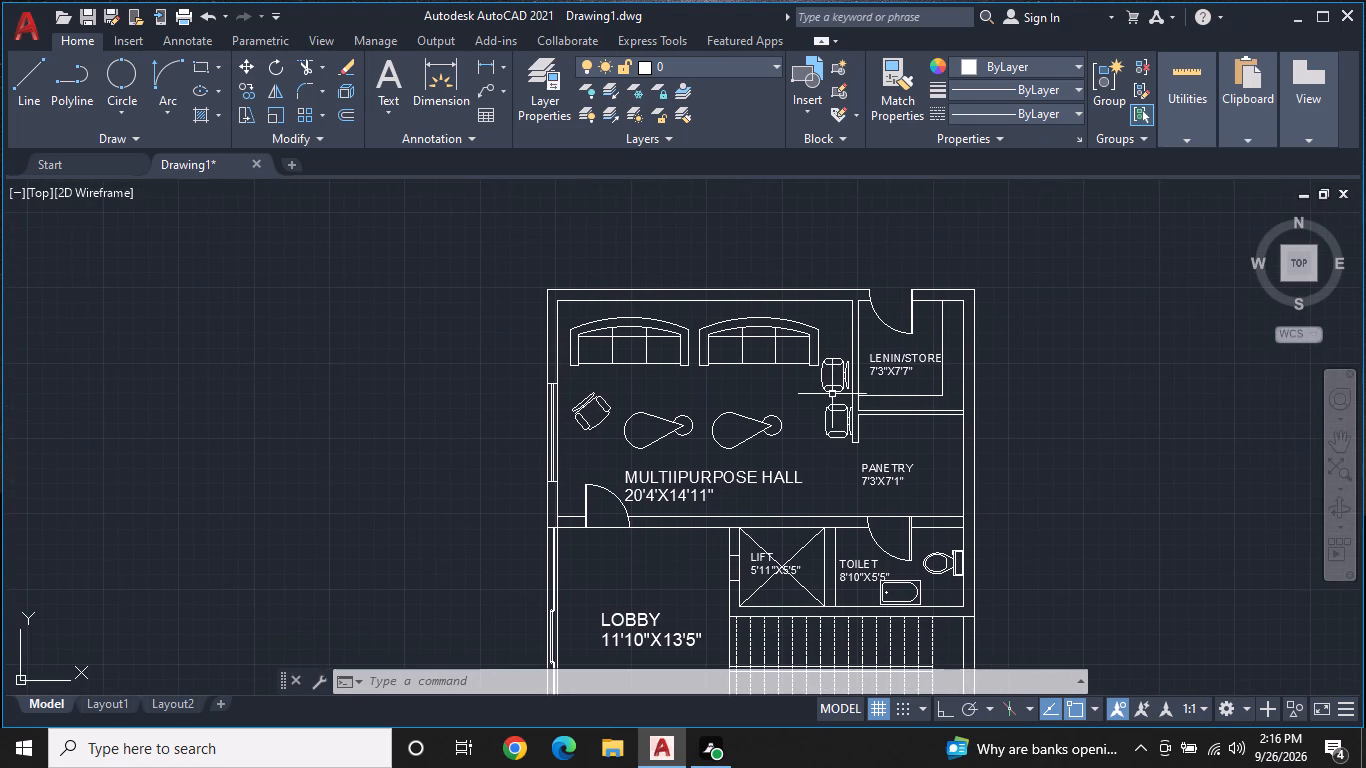
middle_drag(863, 351, 858, 388)
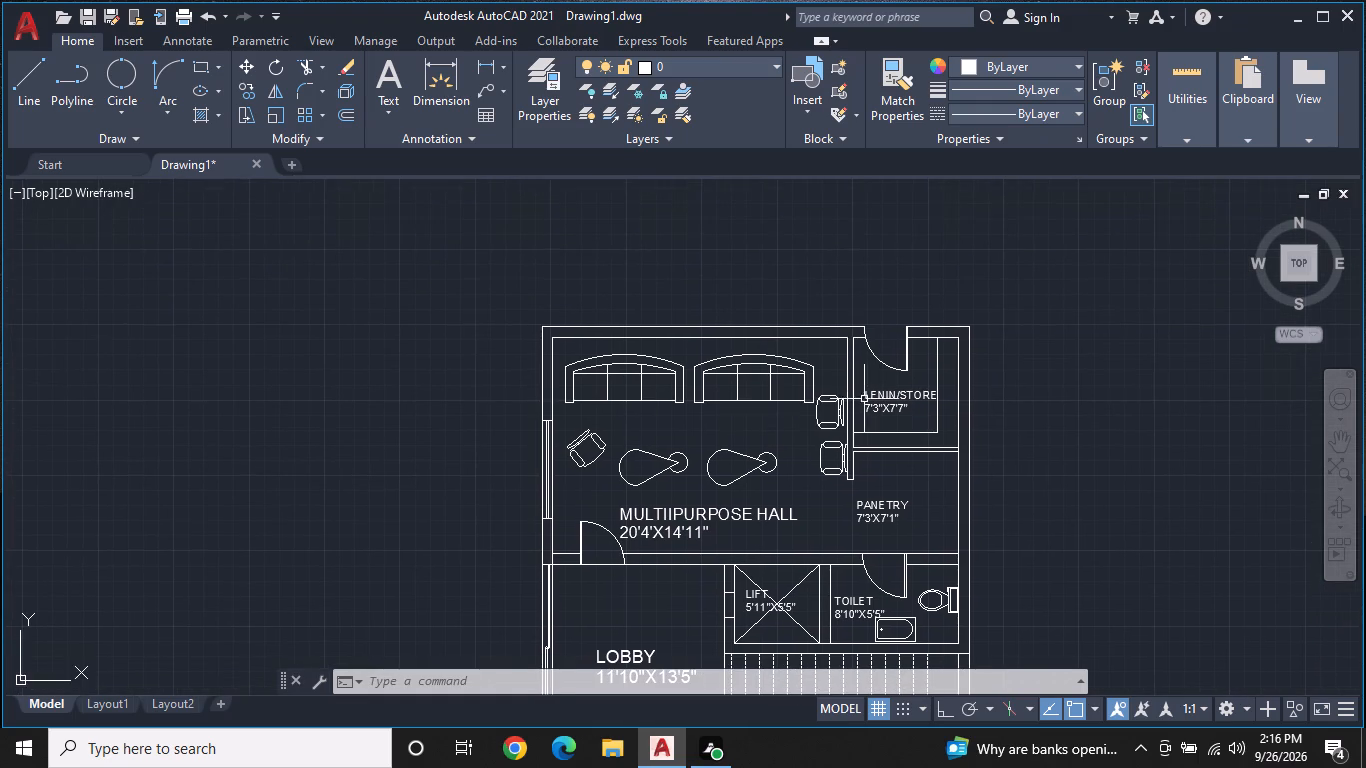
scroll(905, 440, up, 1)
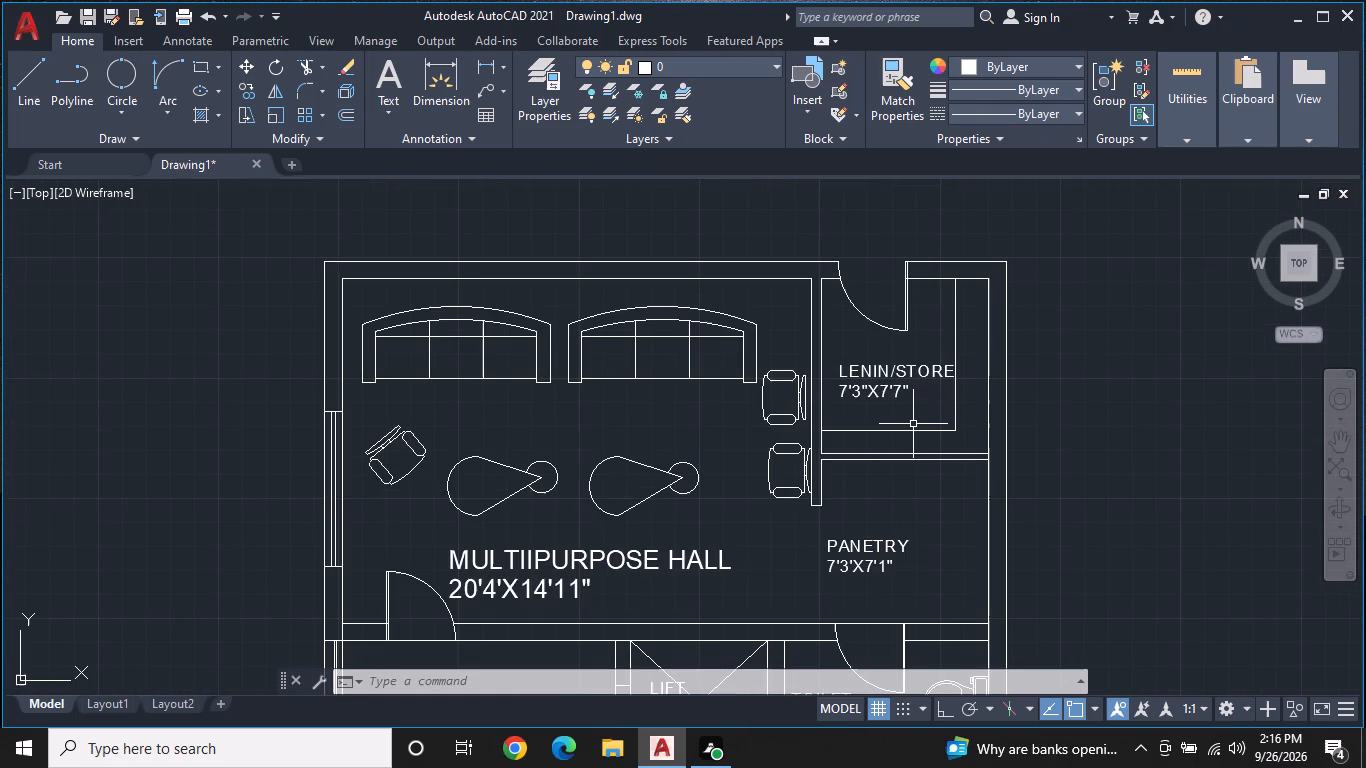
scroll(915, 421, up, 1)
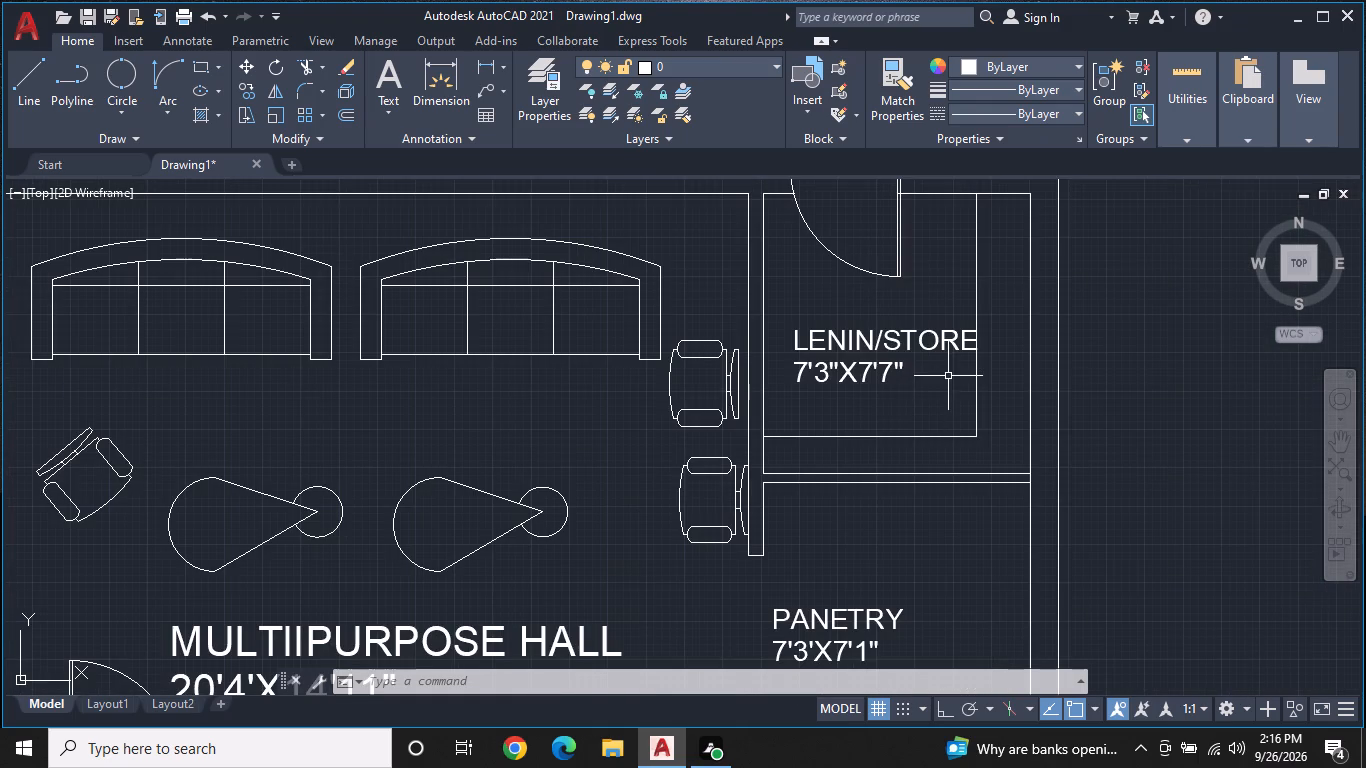
With Ortho on, draw a vertical counter line between the PANETRY's upper and lower walls, just east of its label.
middle_drag(948, 376, 876, 405)
middle_drag(876, 404, 873, 222)
middle_drag(940, 446, 927, 378)
scroll(909, 387, up, 1)
key(l)
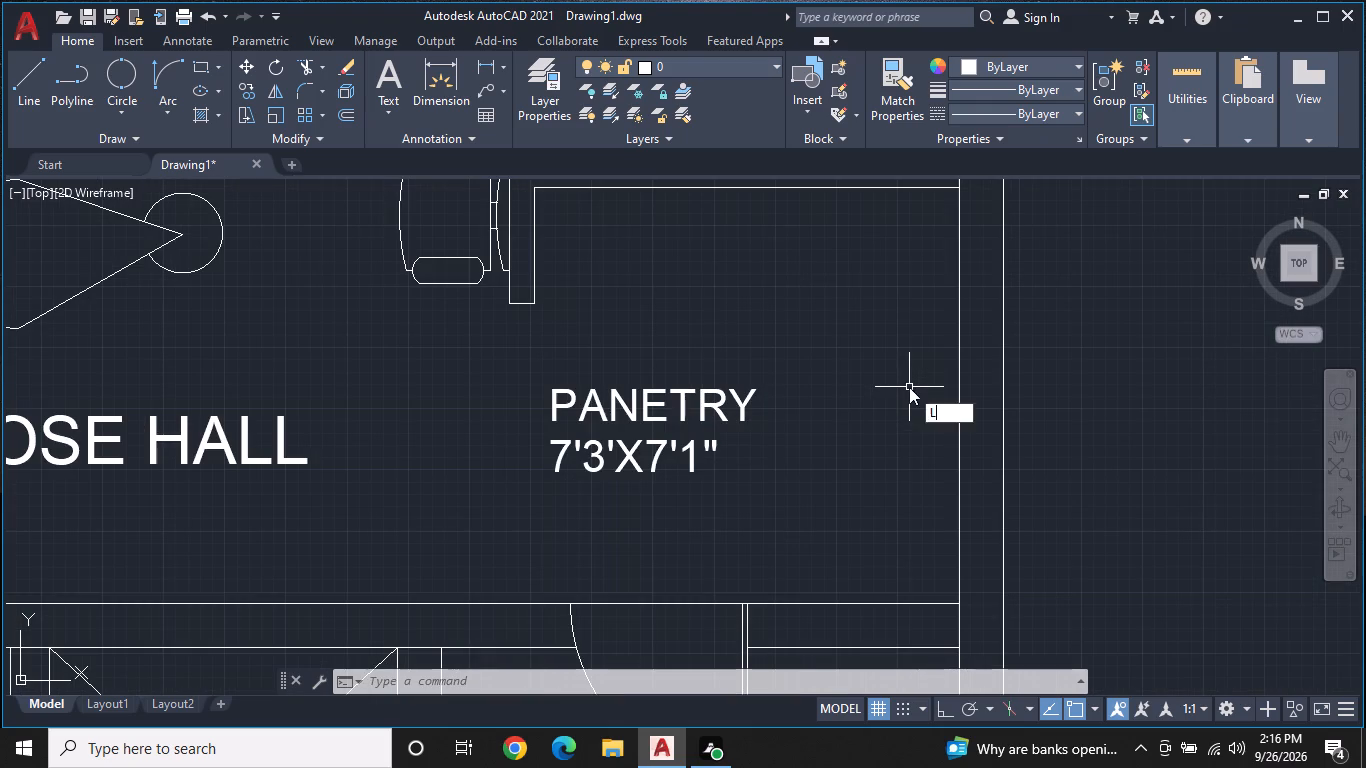
key(space)
scroll(878, 369, down, 1)
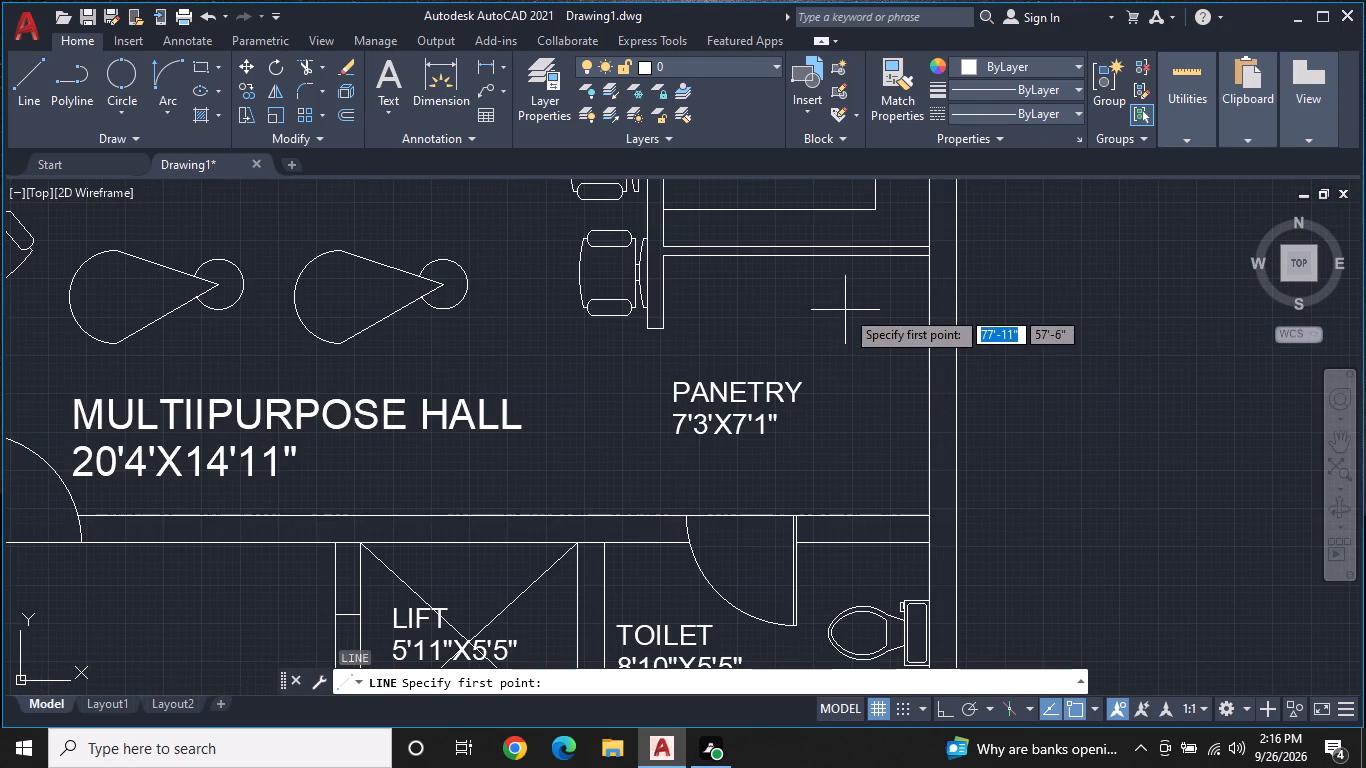
click(829, 260)
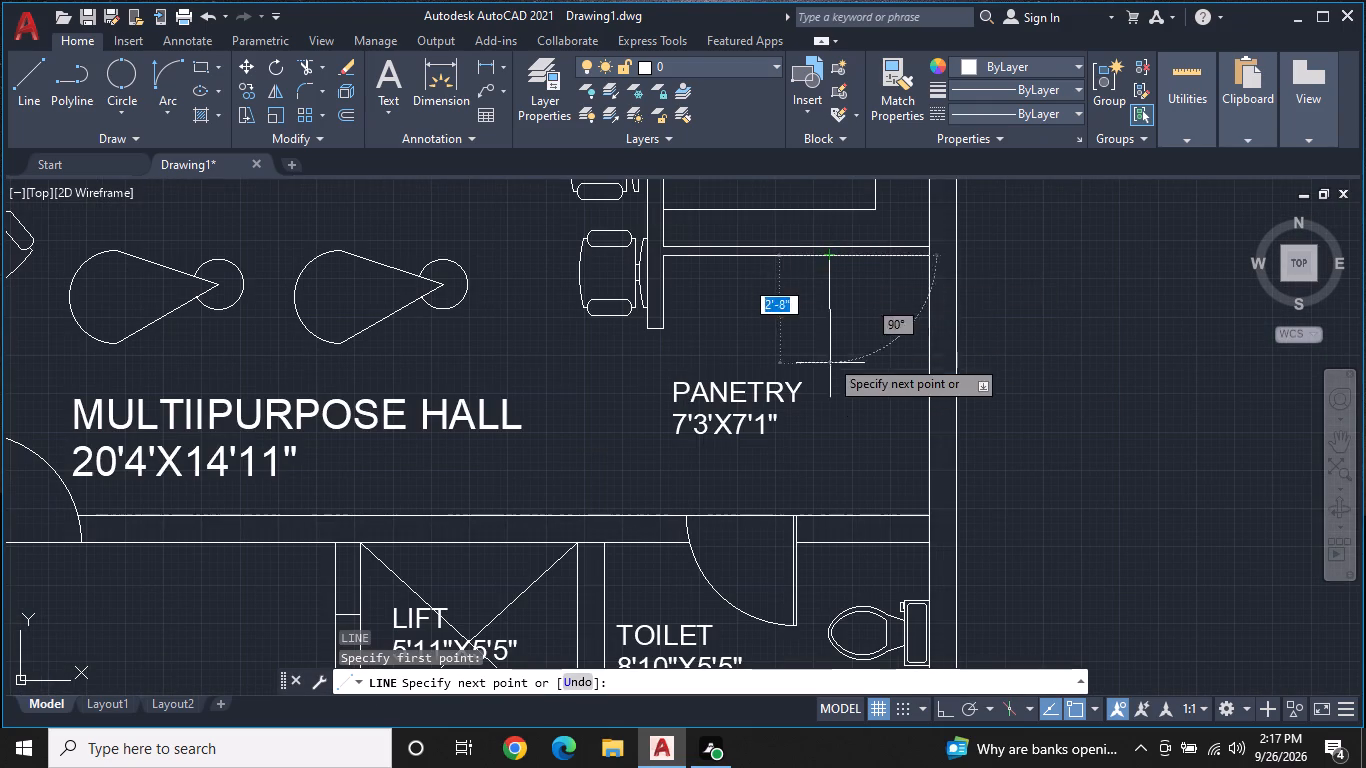
key(F8)
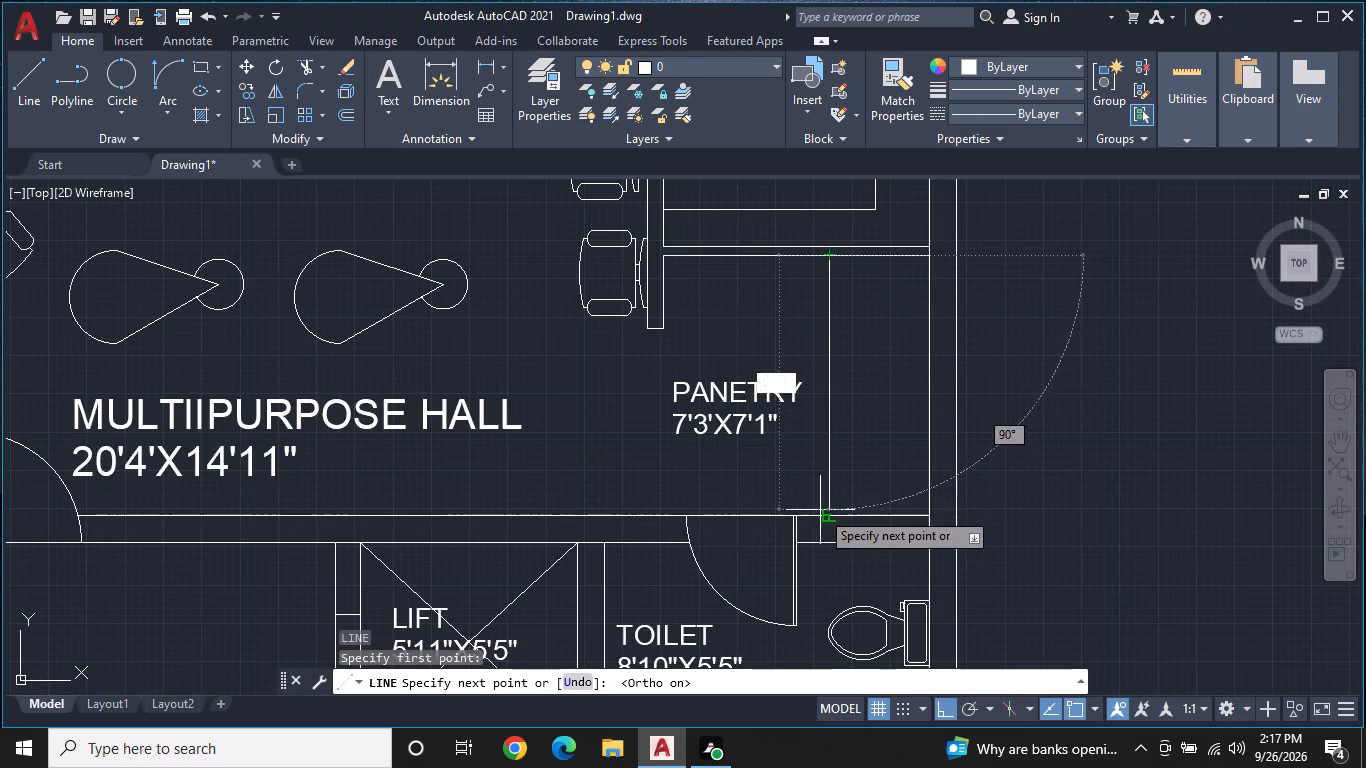
click(824, 514)
key(Escape)
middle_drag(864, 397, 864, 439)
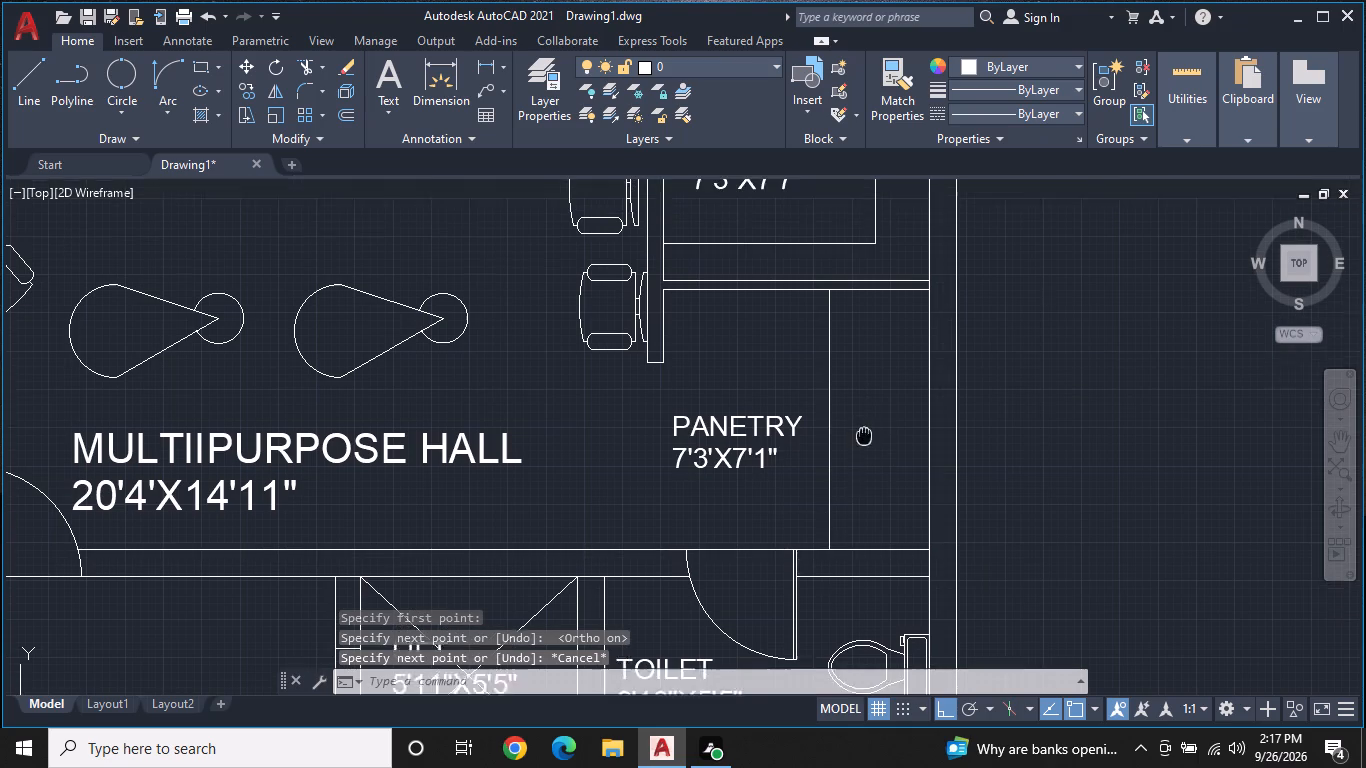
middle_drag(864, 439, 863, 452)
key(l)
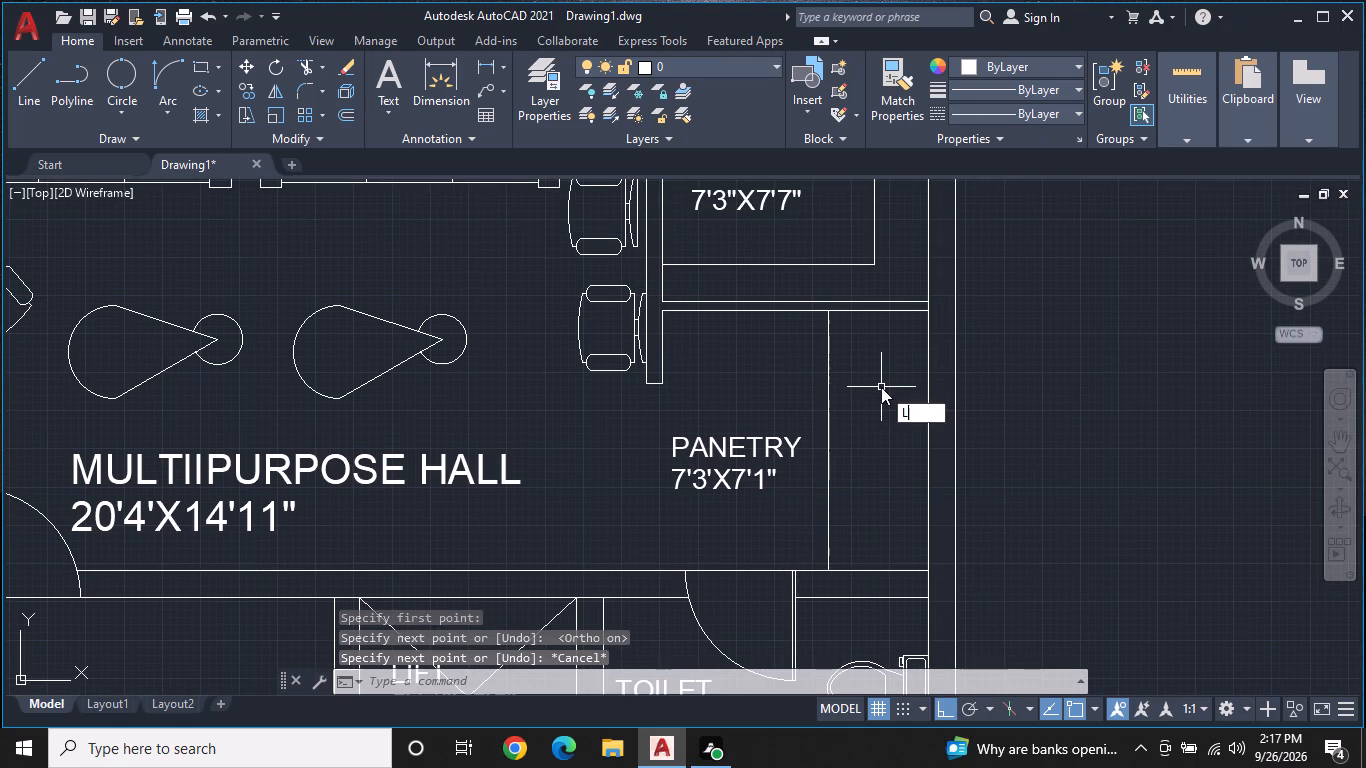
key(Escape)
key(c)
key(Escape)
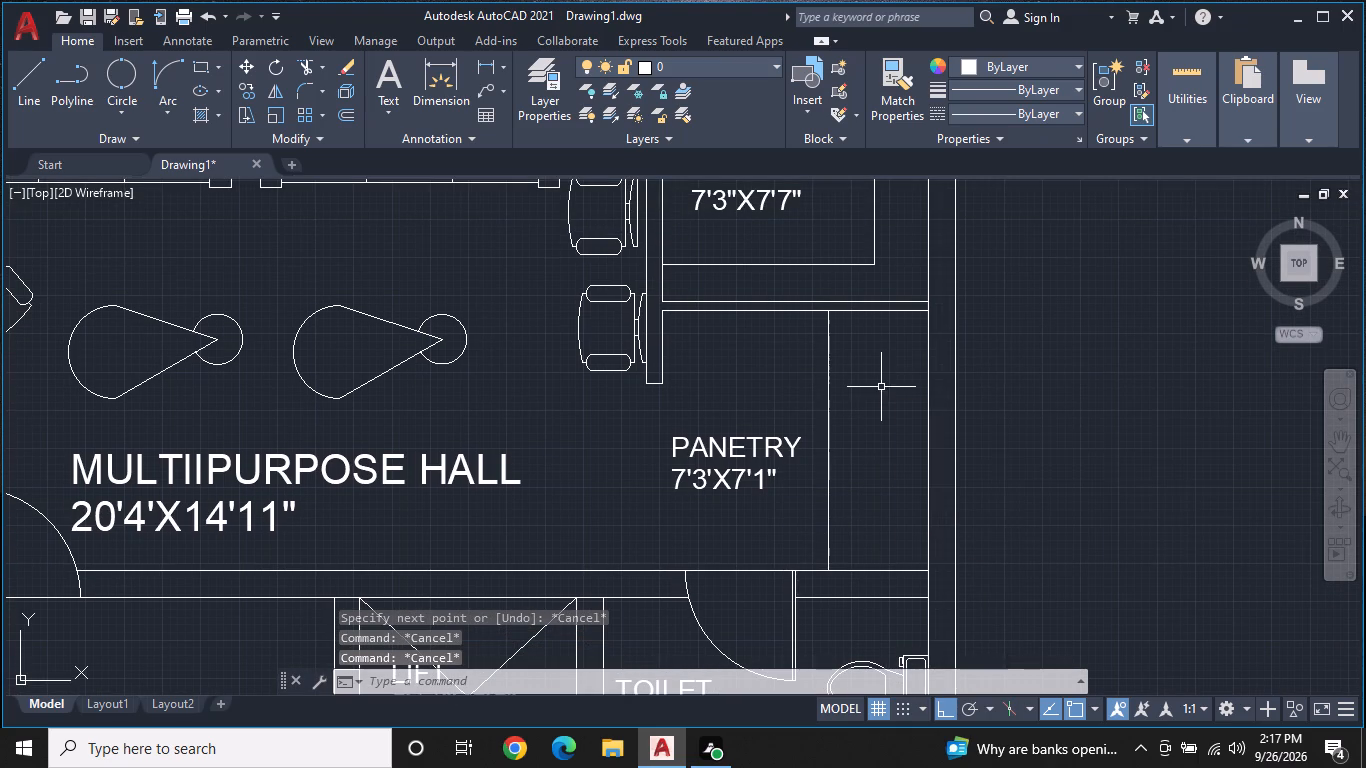
Draw a rectangle about 2'-2" by 2'-10" in the PANETRY, between the counter line and the east wall.
text(REC)
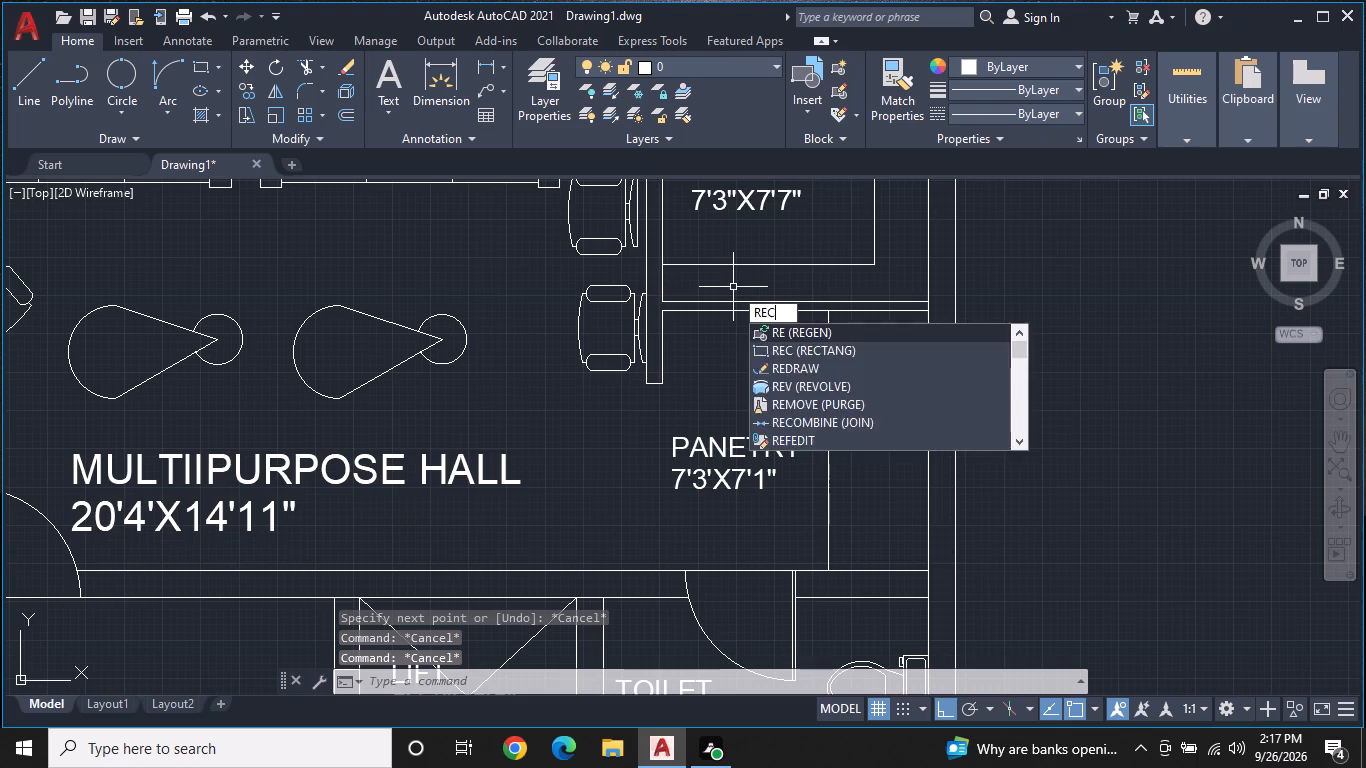
key(space)
middle_drag(875, 381, 870, 364)
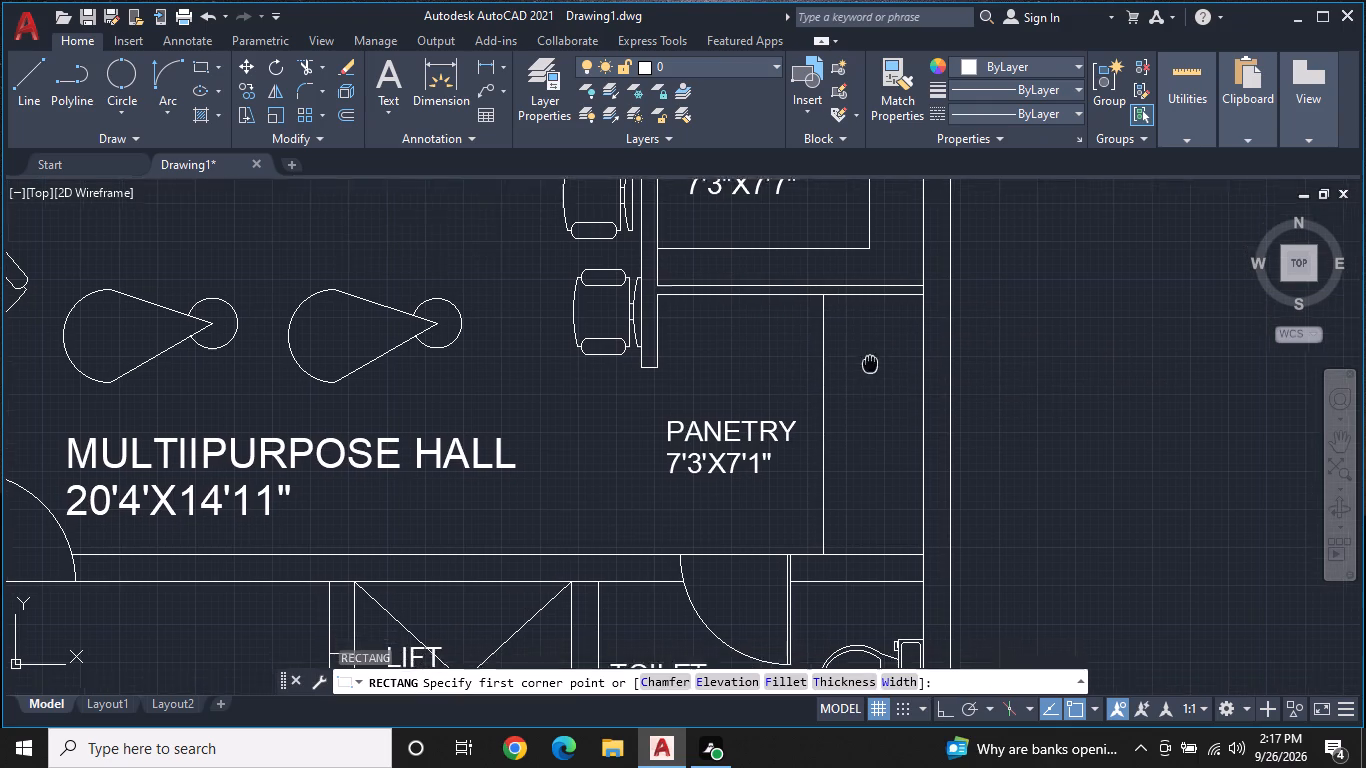
middle_drag(870, 364, 866, 346)
scroll(866, 346, up, 1)
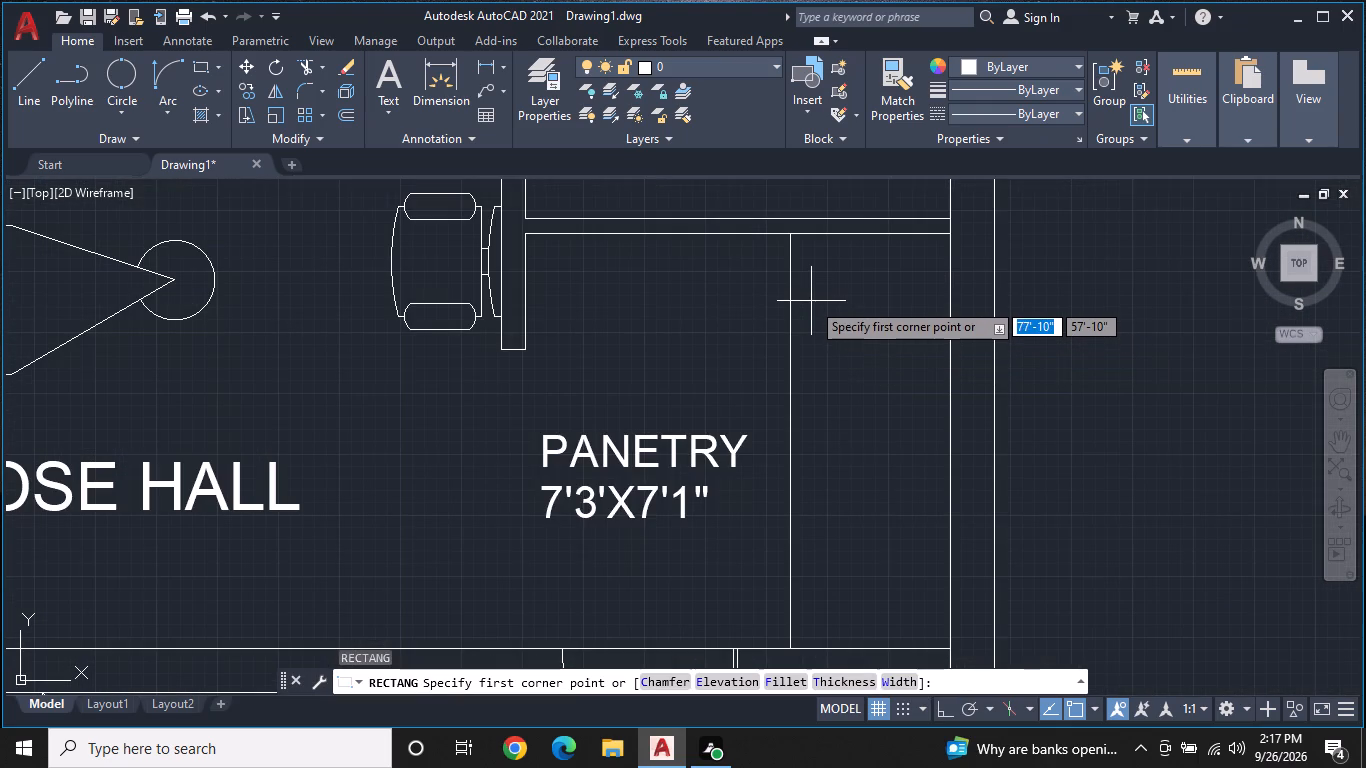
click(813, 289)
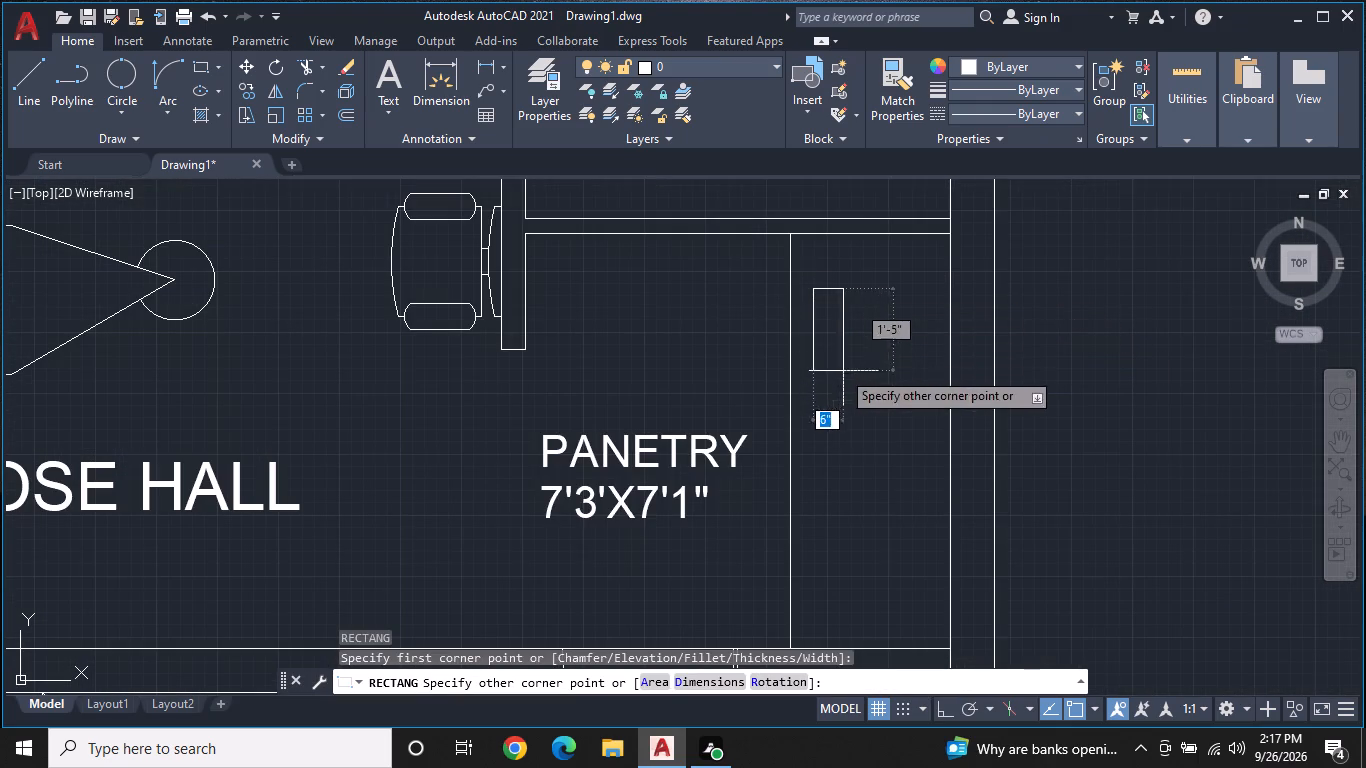
click(936, 458)
key(Escape)
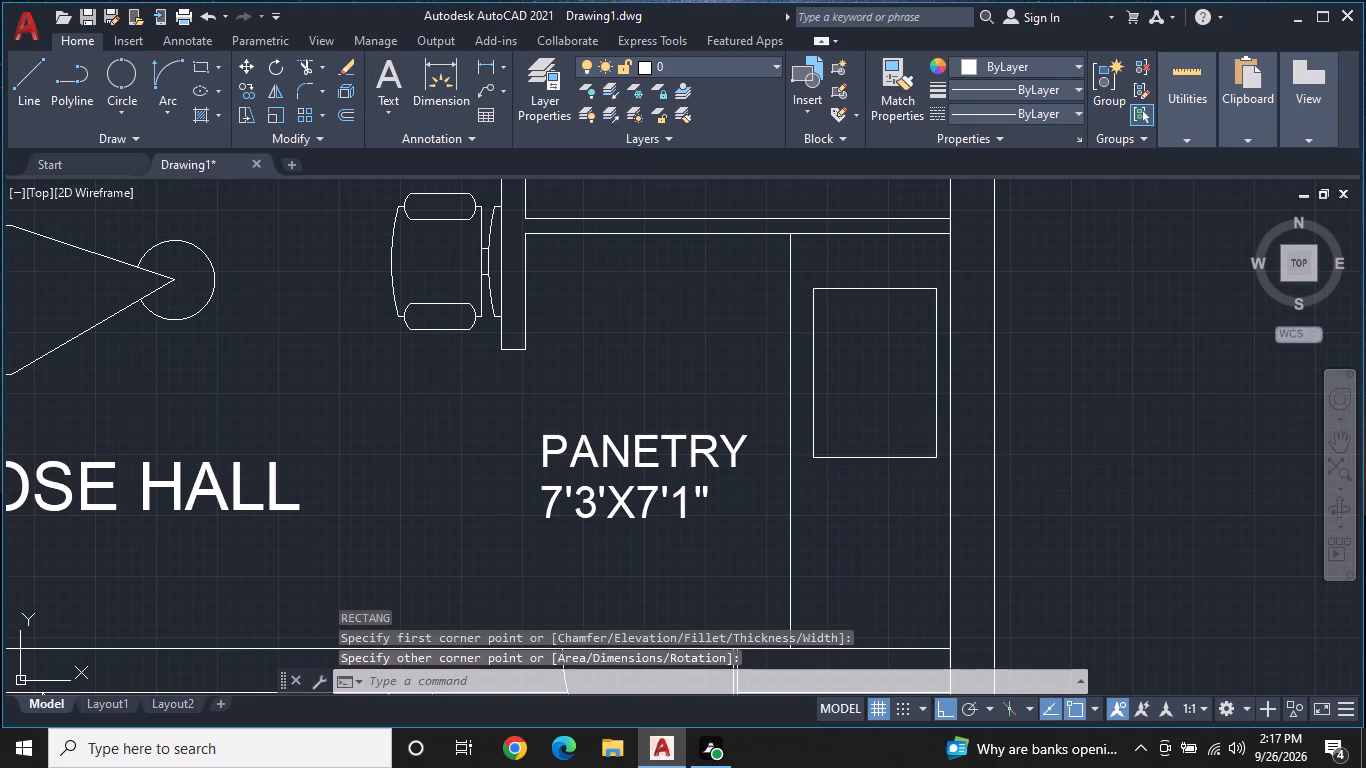
Draw a circle of about 4" radius inside the counter rectangle, near its upper-right corner.
text(C)
key(space)
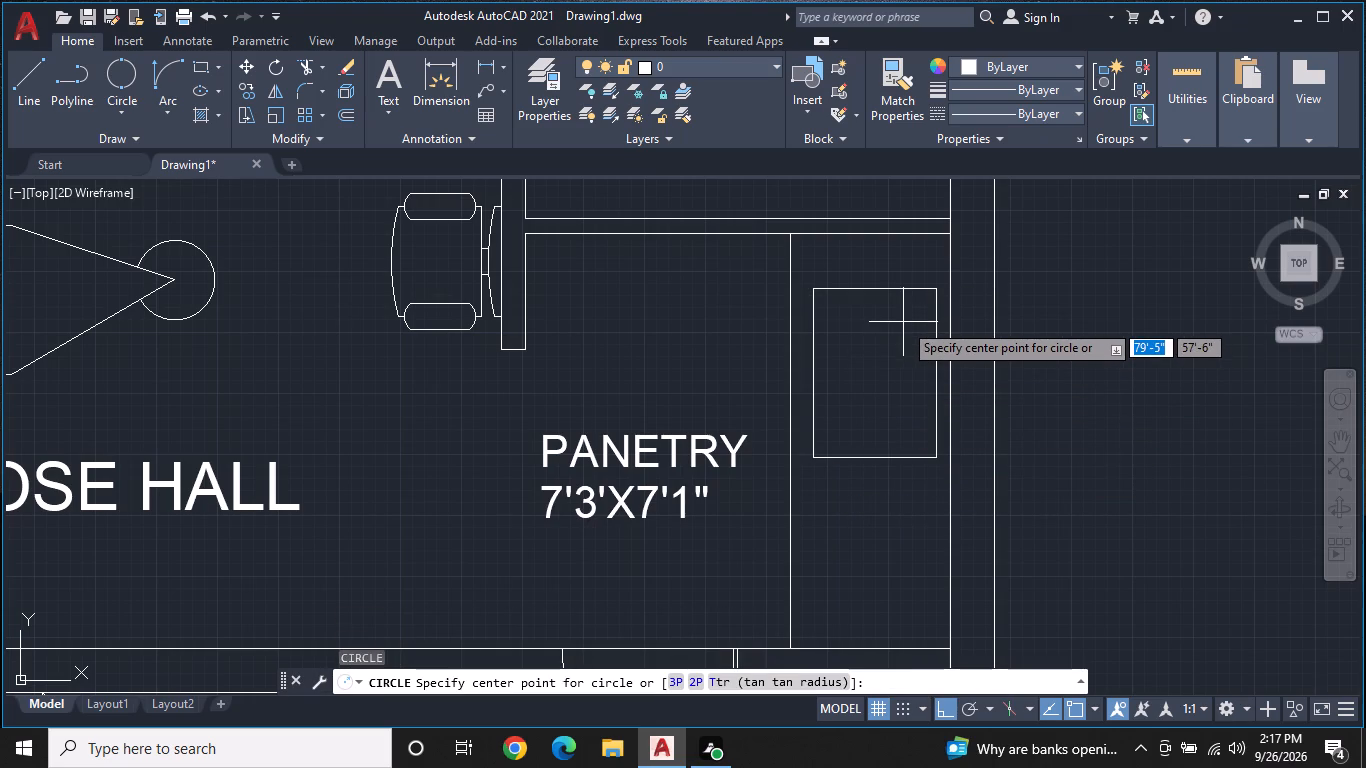
click(895, 325)
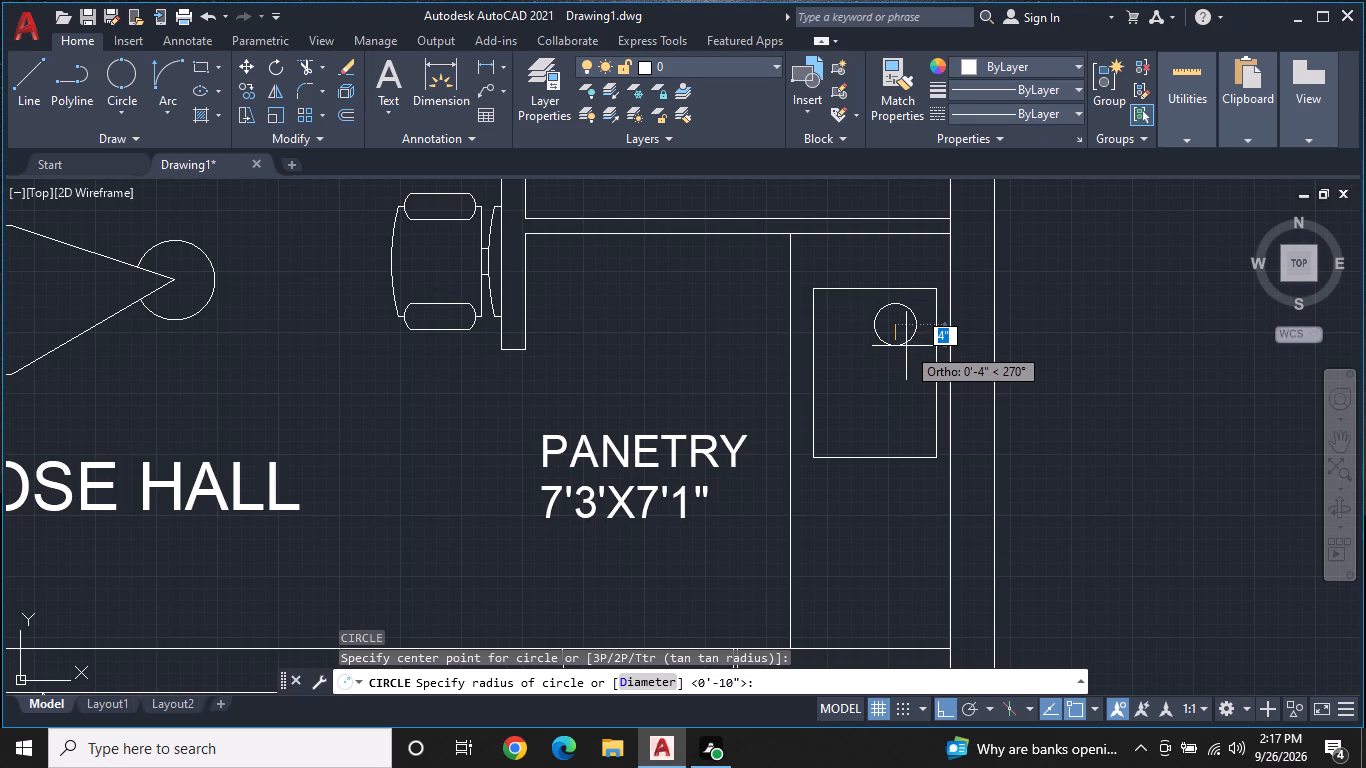
click(906, 346)
Try to draw a slightly larger concentric circle around the circle in the counter rectangle.
key(space)
click(901, 330)
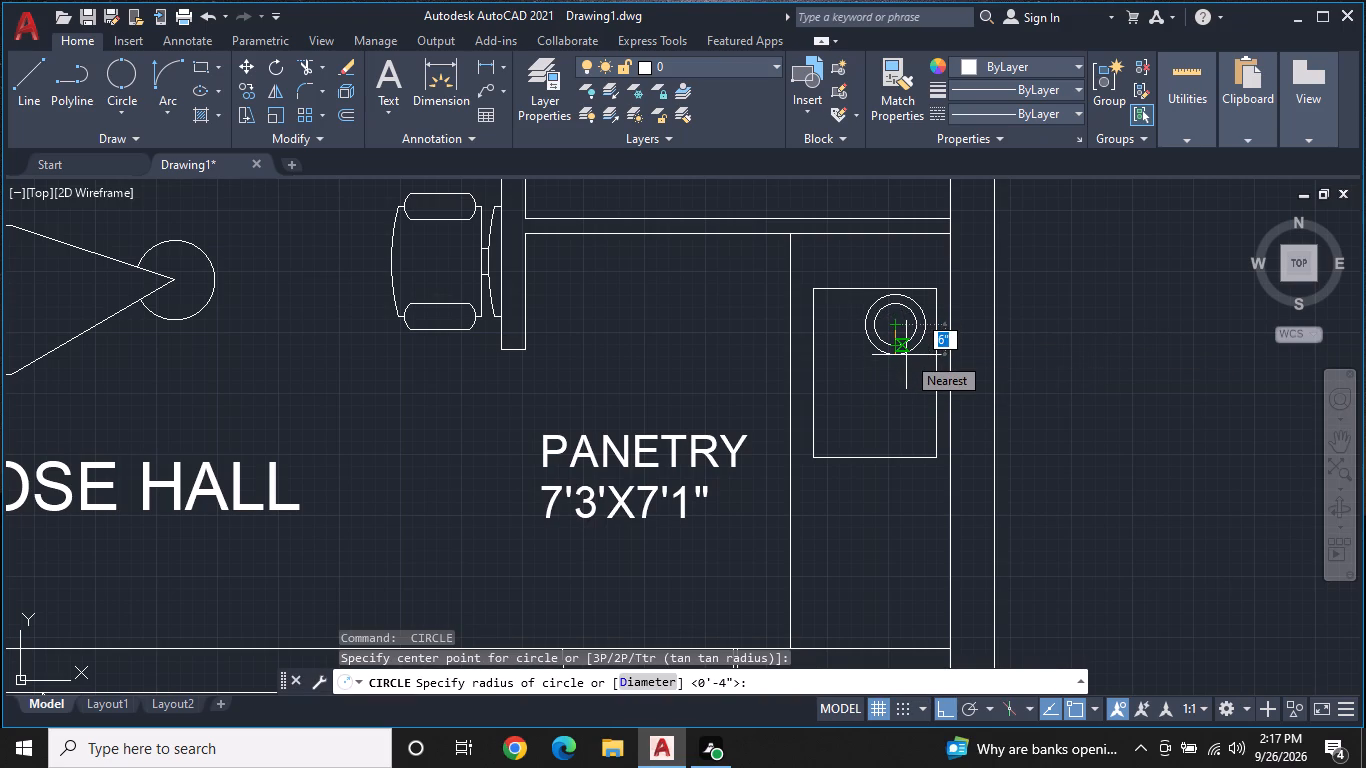
click(906, 355)
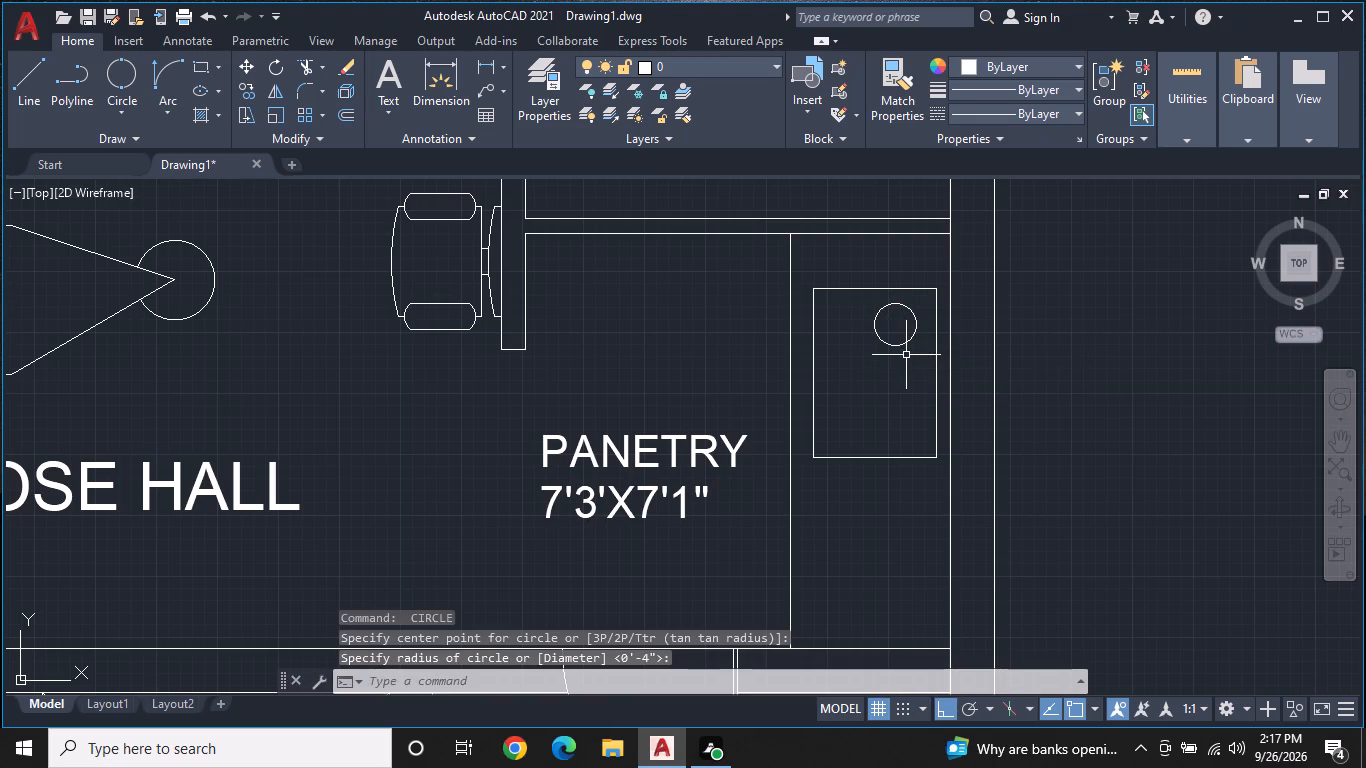
key(Escape)
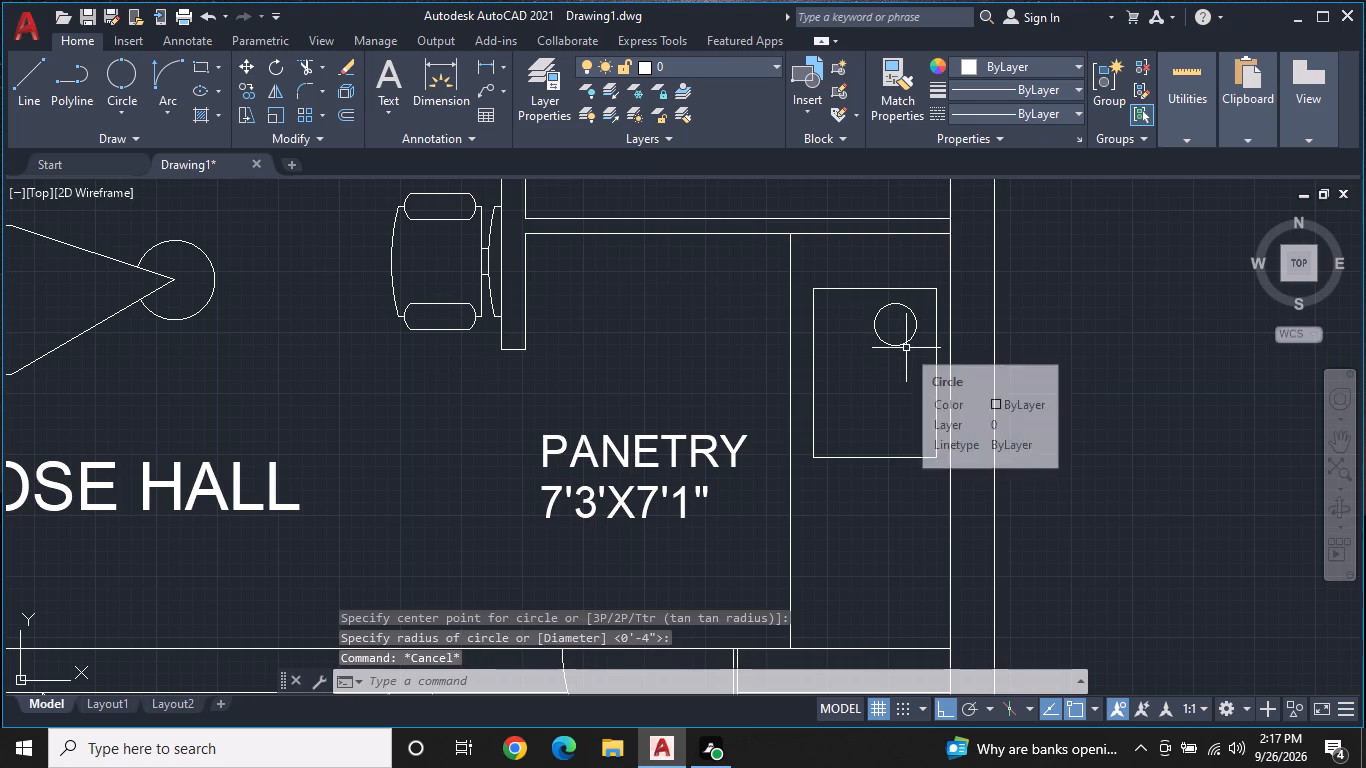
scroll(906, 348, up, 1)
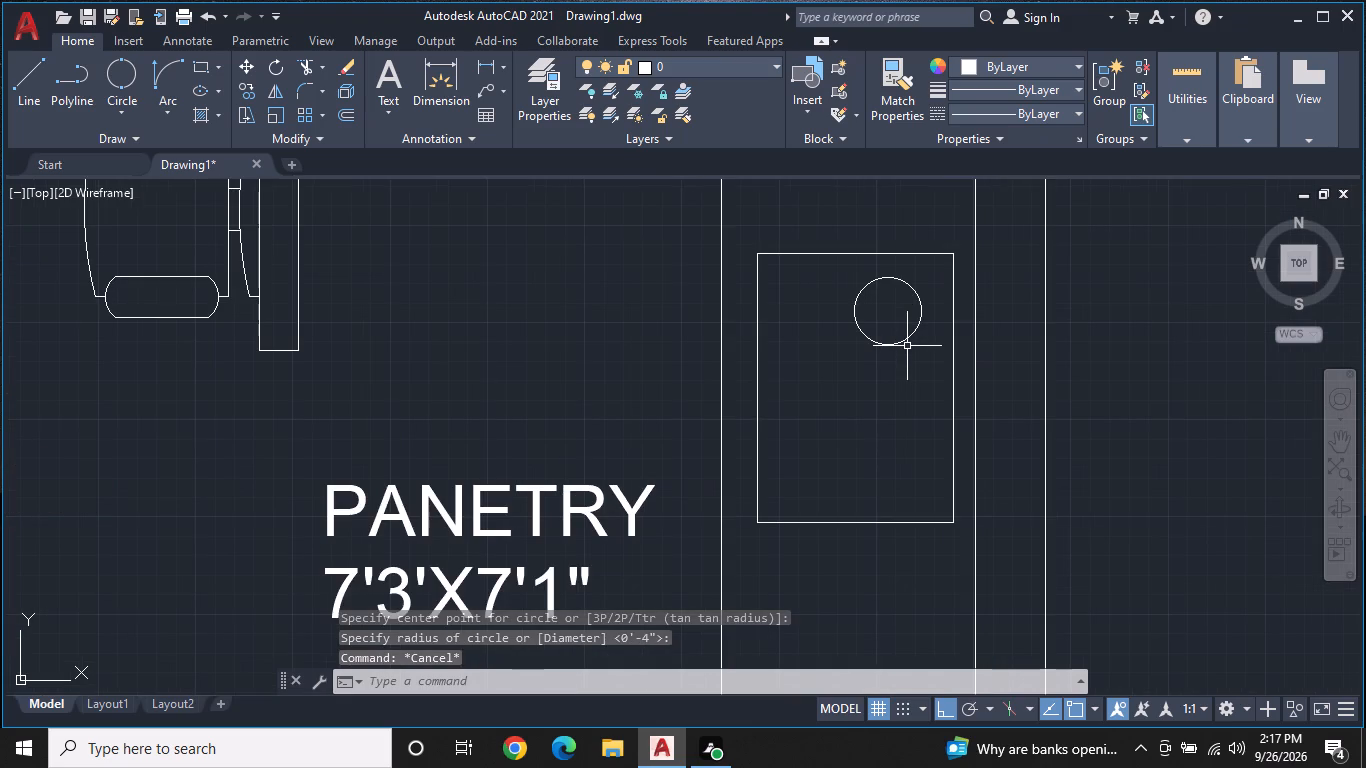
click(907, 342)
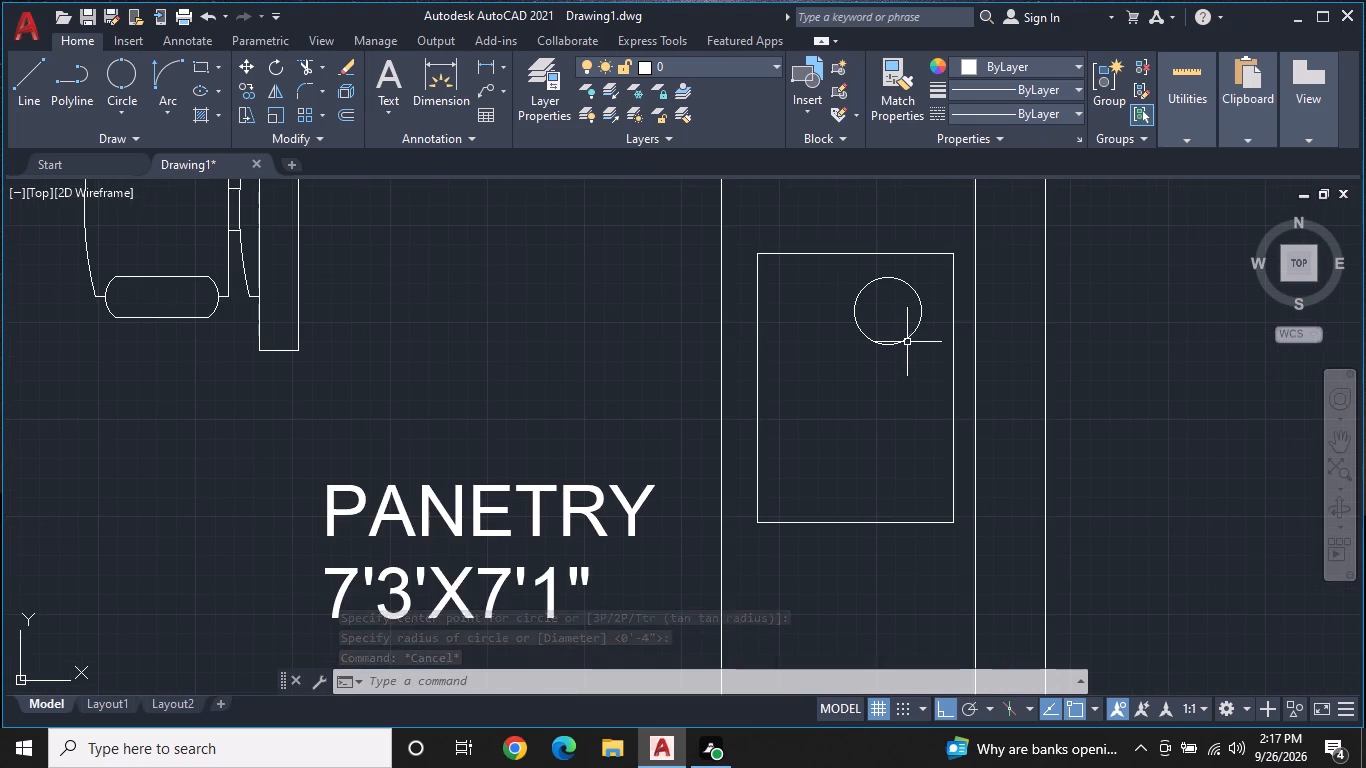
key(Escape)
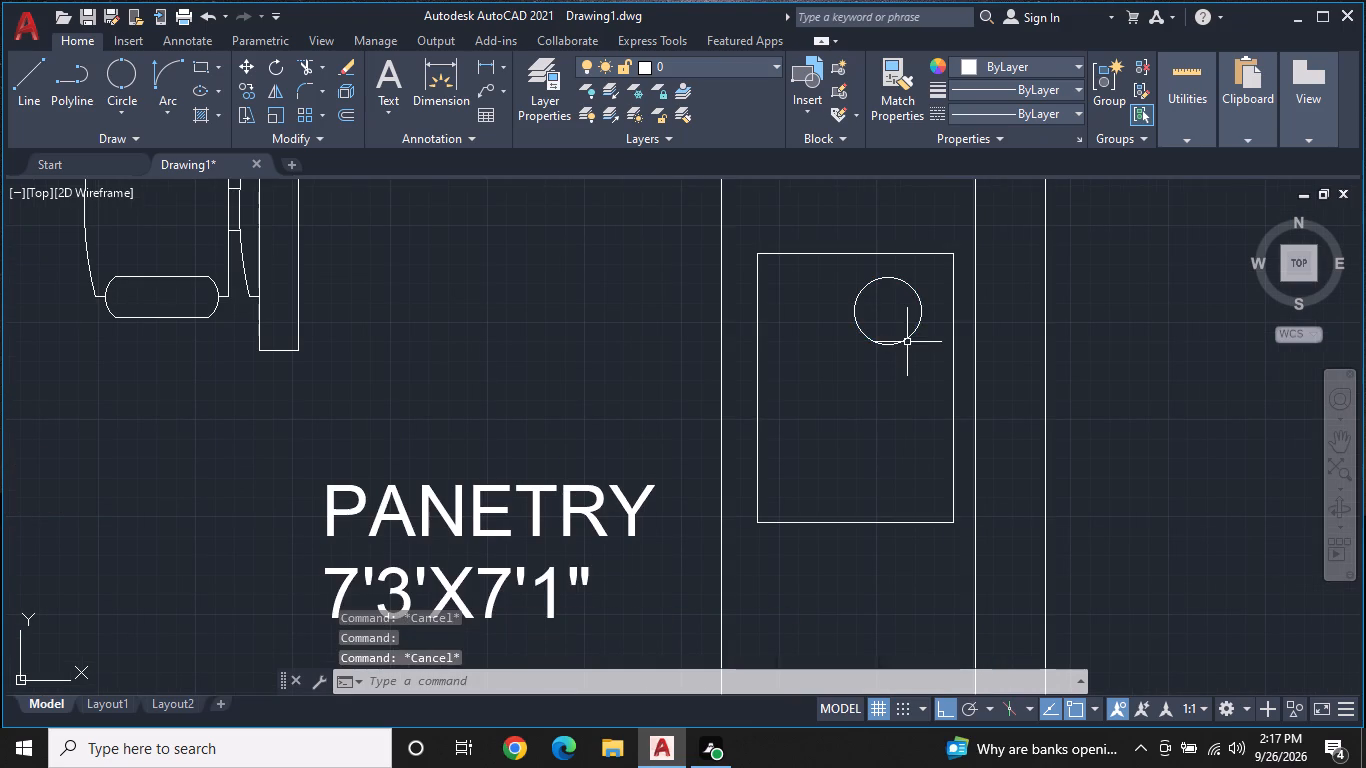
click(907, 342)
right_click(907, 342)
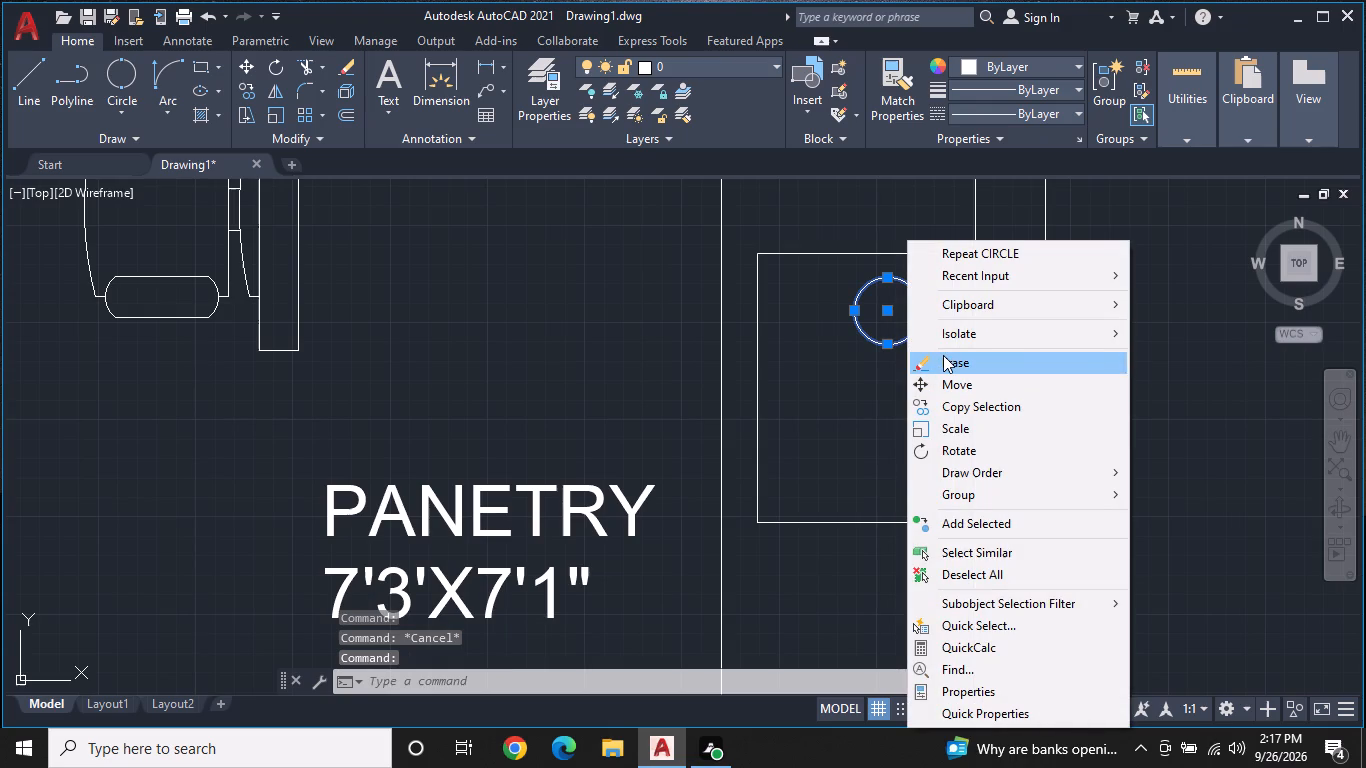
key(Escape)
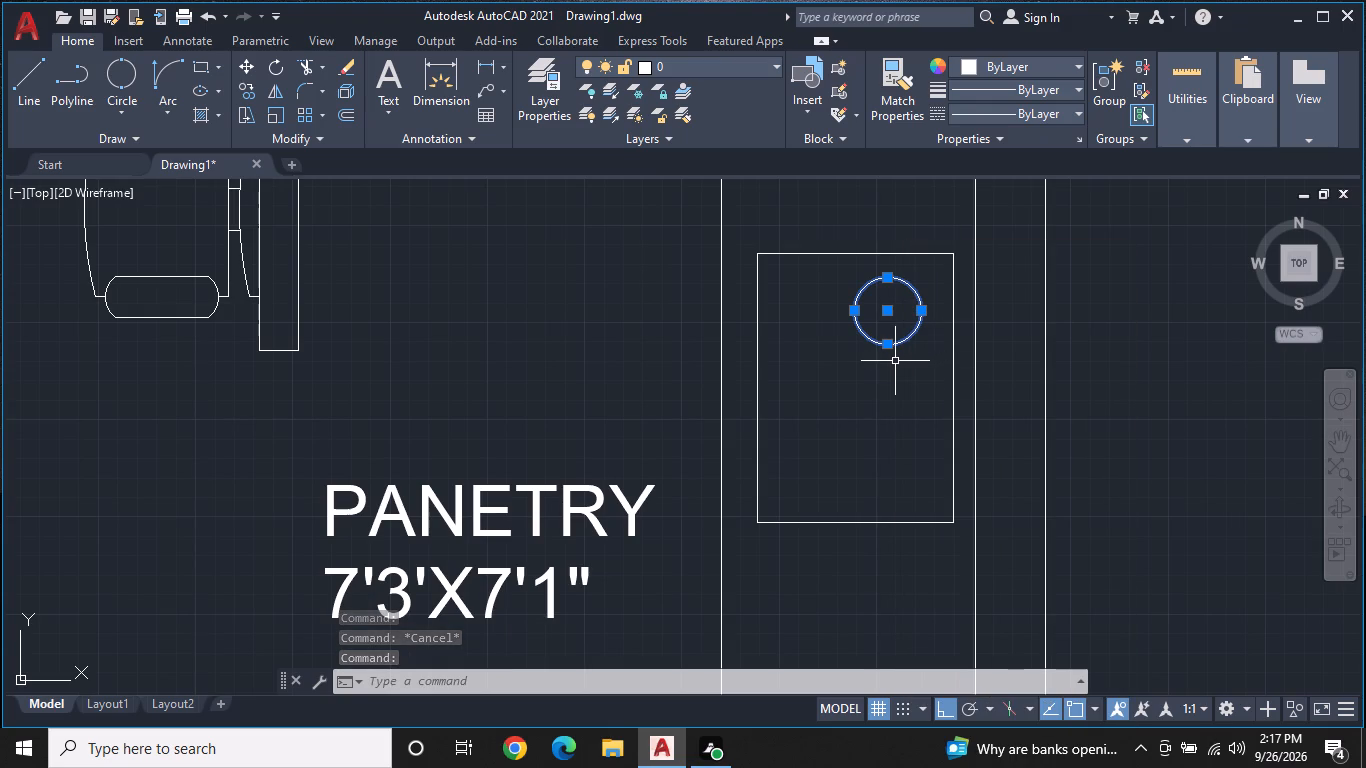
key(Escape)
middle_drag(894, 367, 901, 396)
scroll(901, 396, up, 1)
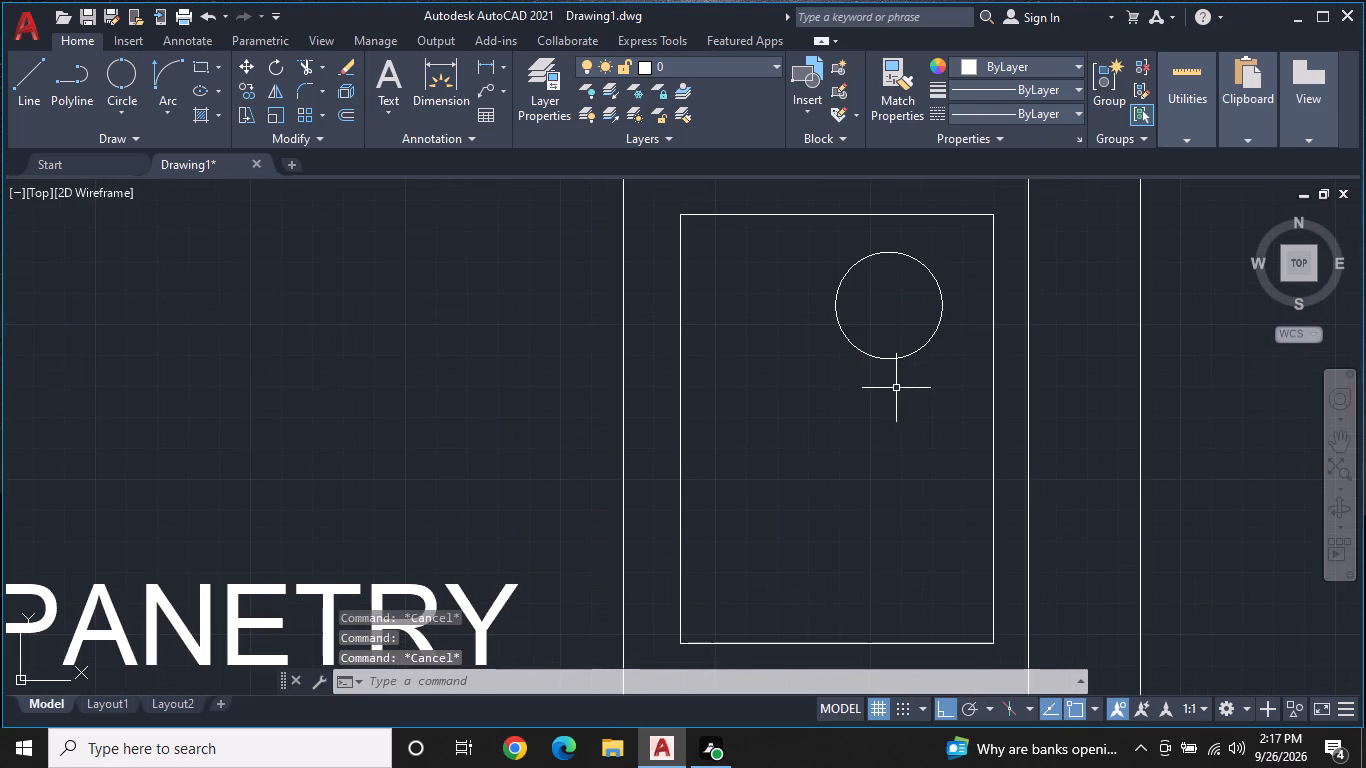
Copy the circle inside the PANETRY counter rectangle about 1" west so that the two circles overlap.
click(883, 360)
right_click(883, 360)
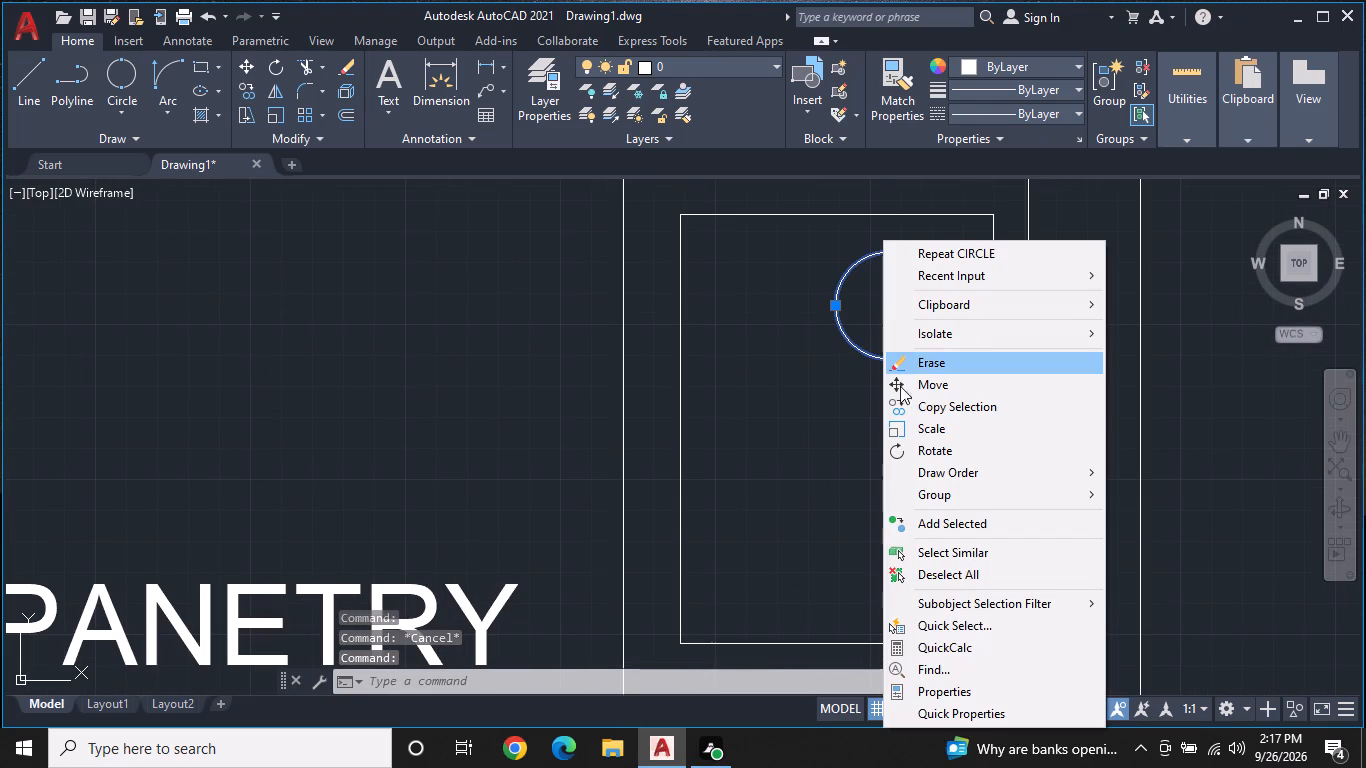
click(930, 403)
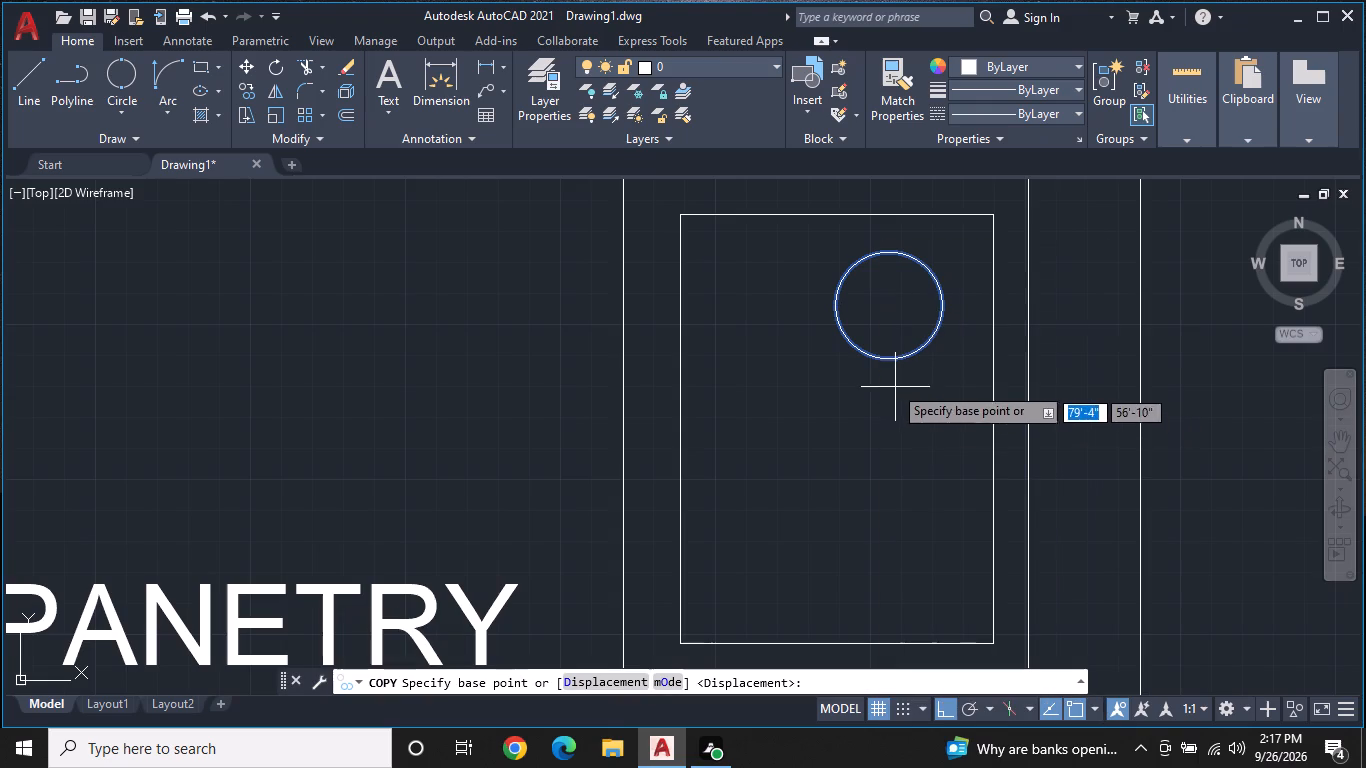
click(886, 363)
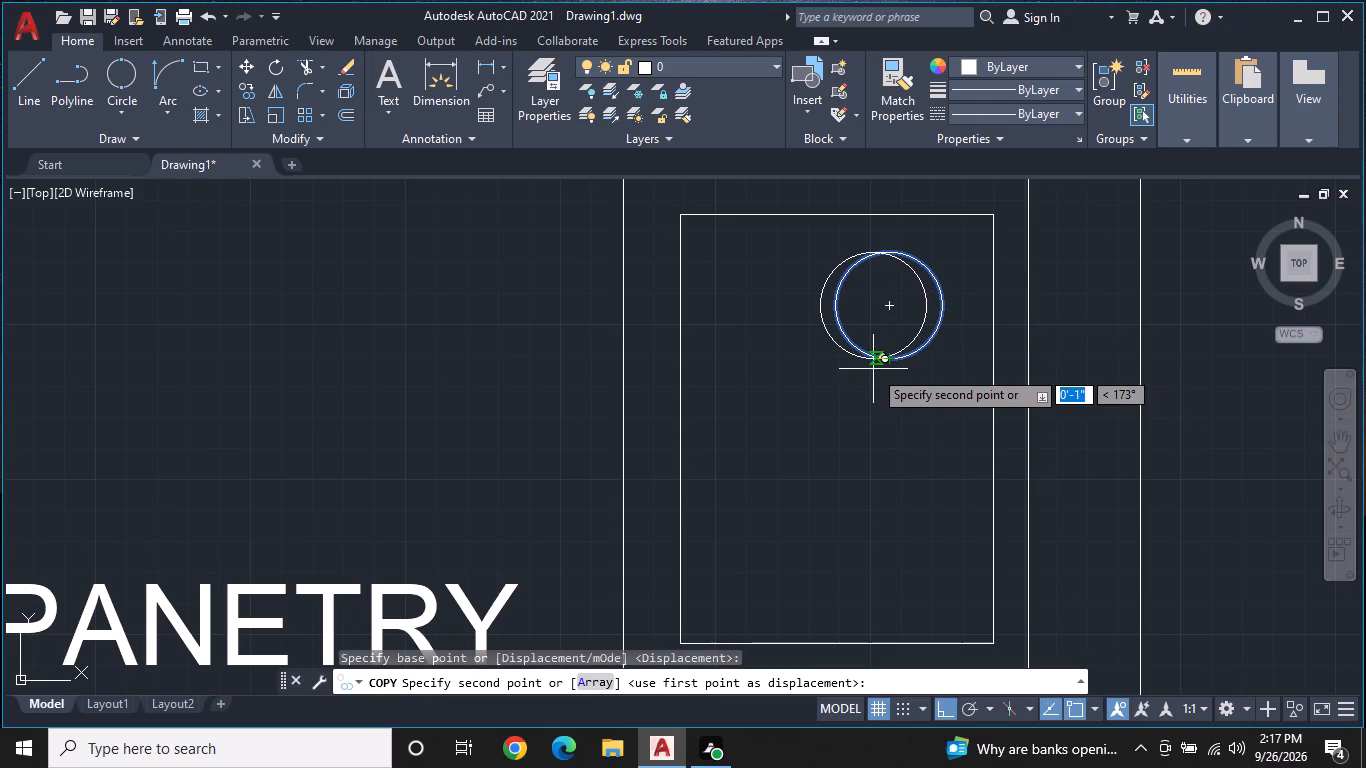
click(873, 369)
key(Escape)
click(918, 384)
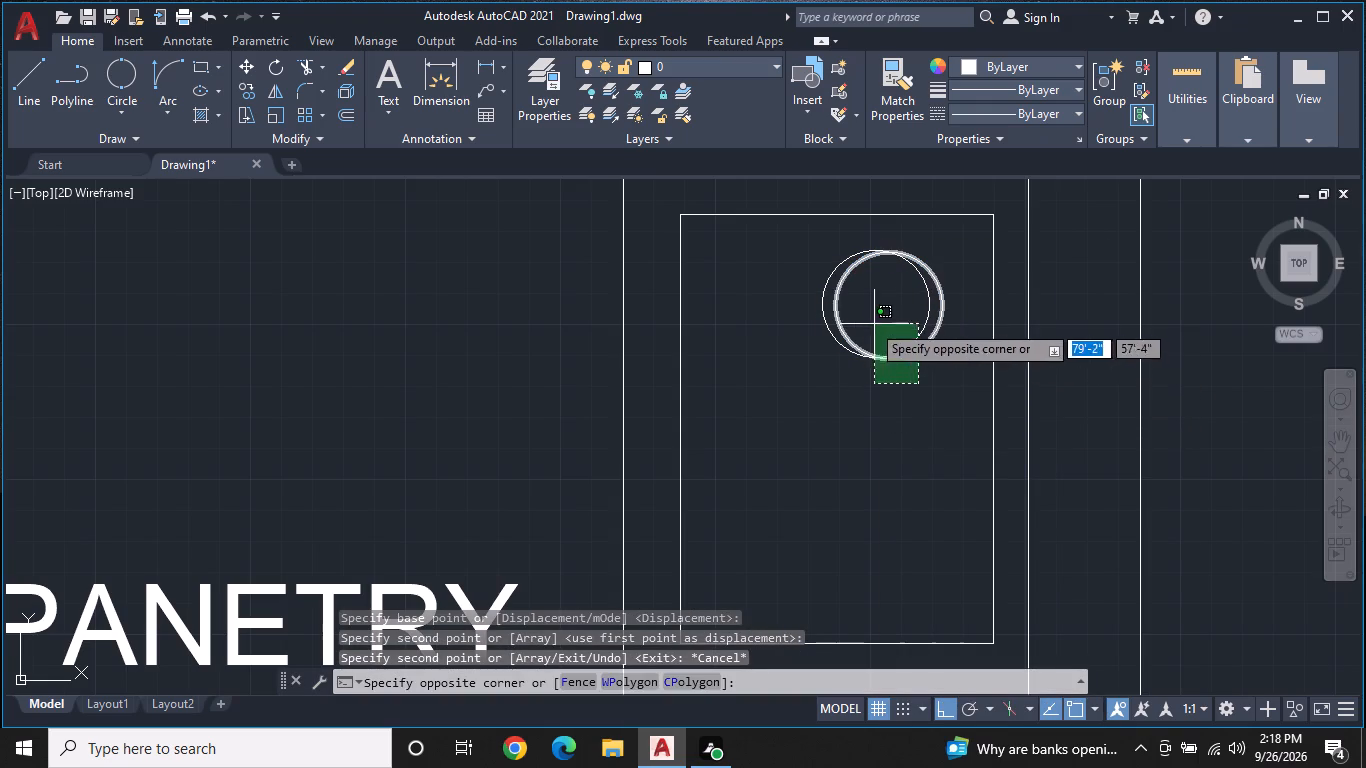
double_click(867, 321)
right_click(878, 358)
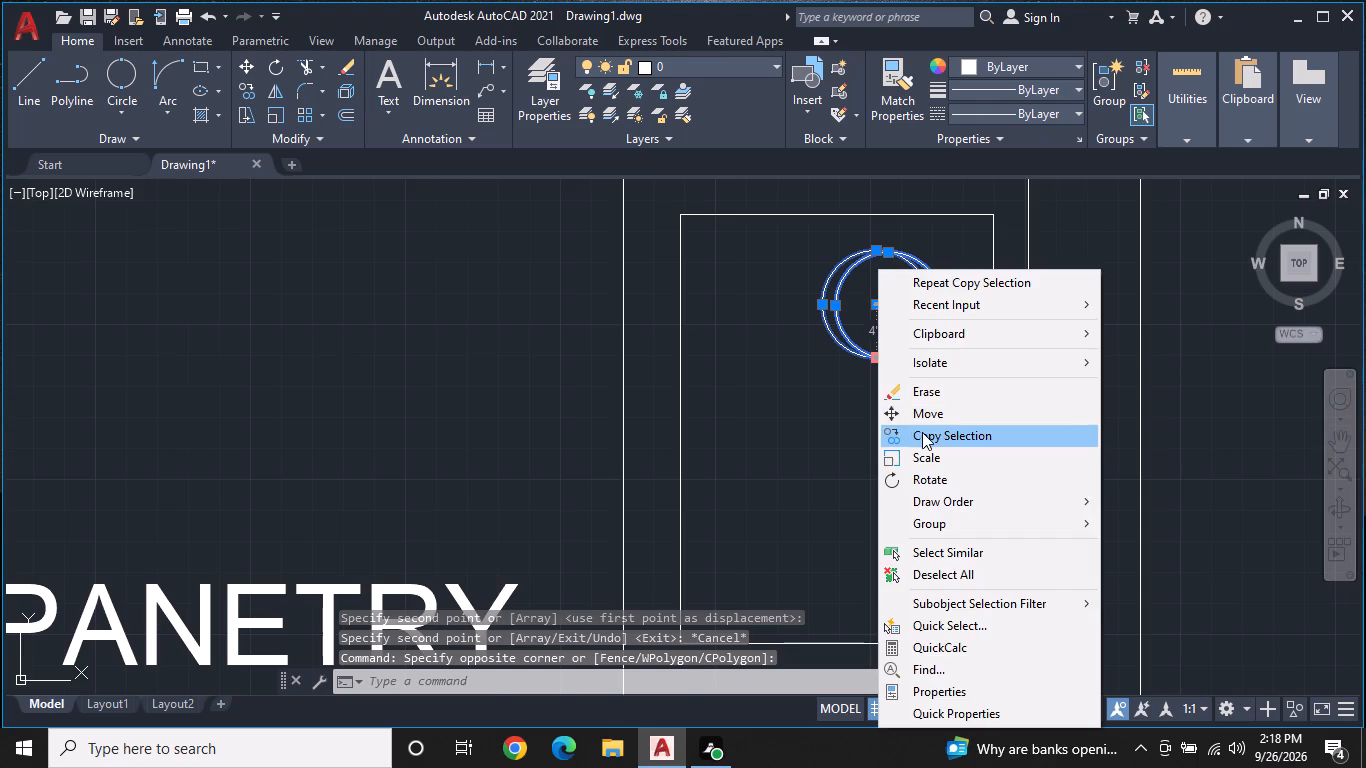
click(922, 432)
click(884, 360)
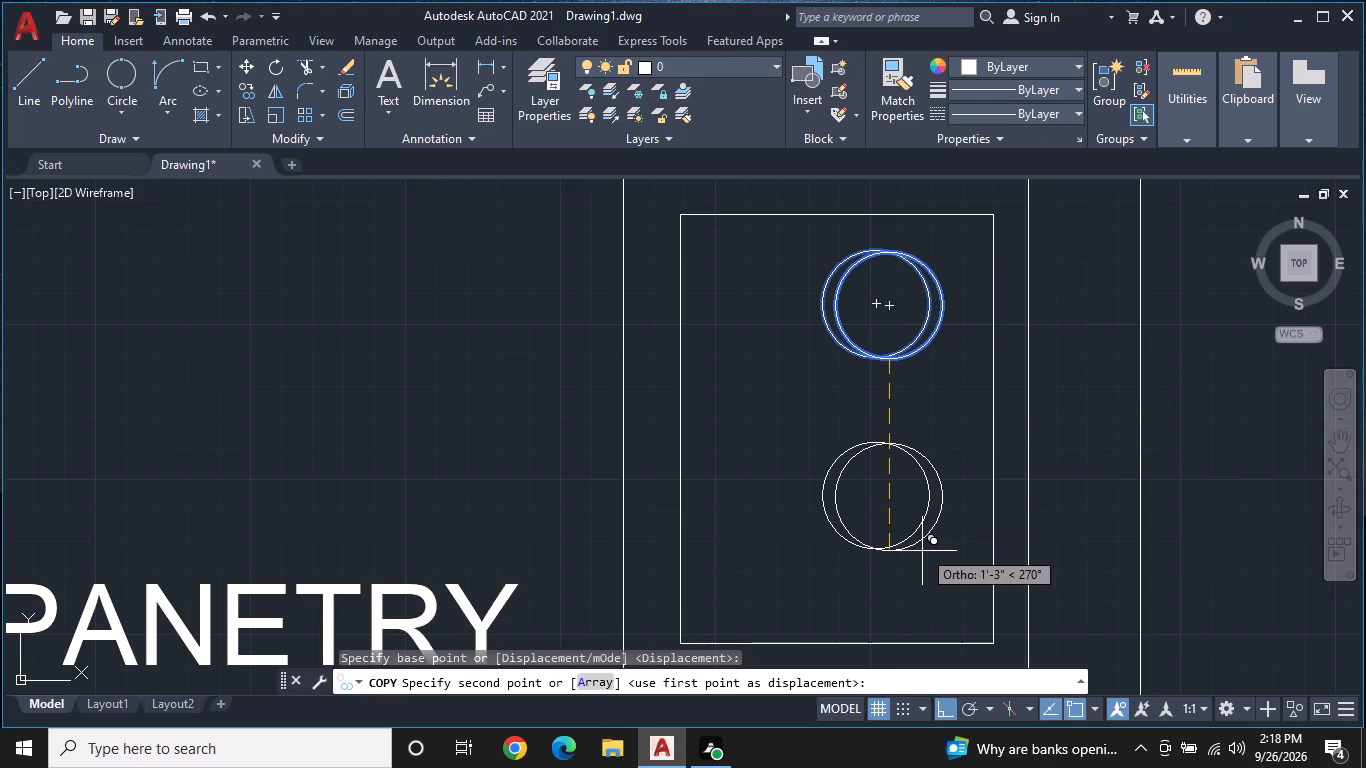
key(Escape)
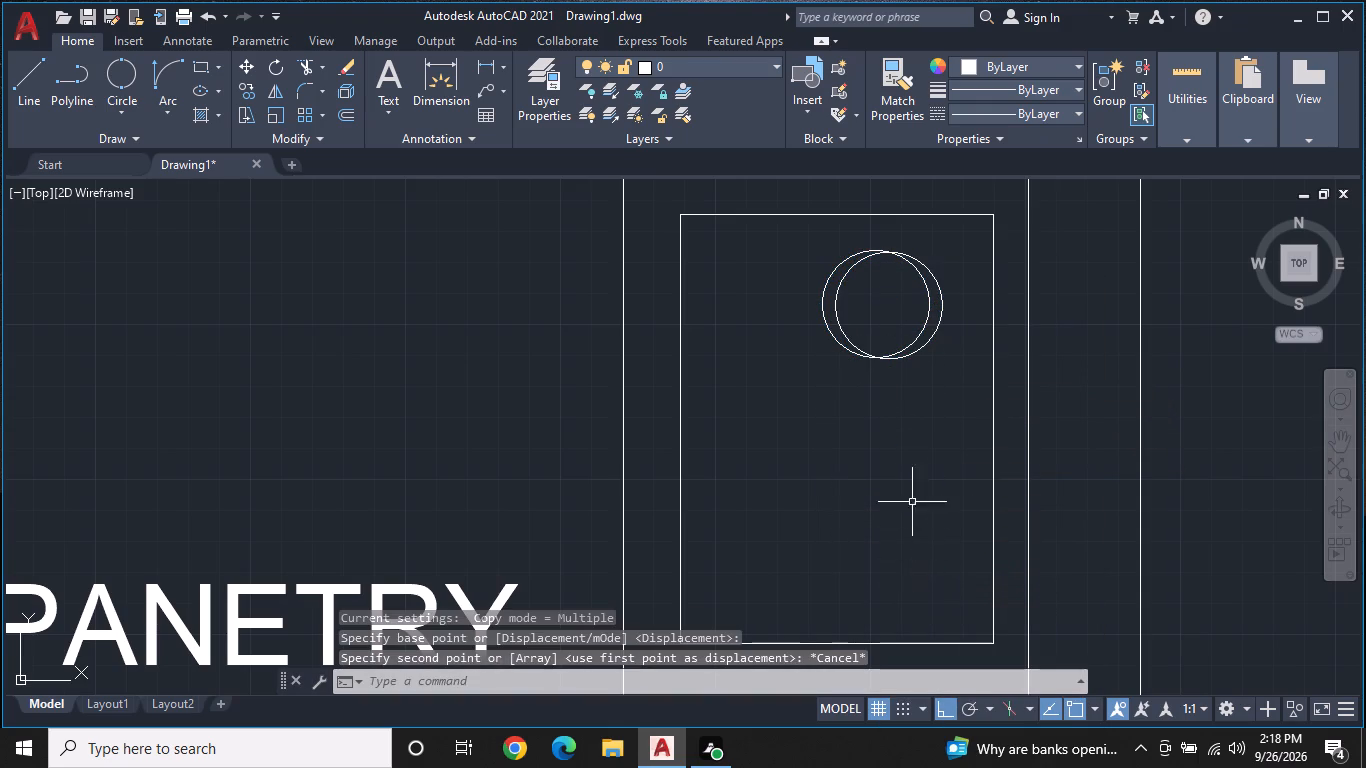
Erase the eastern of the two overlapping circles inside the counter rectangle.
click(880, 361)
click(880, 361)
click(861, 347)
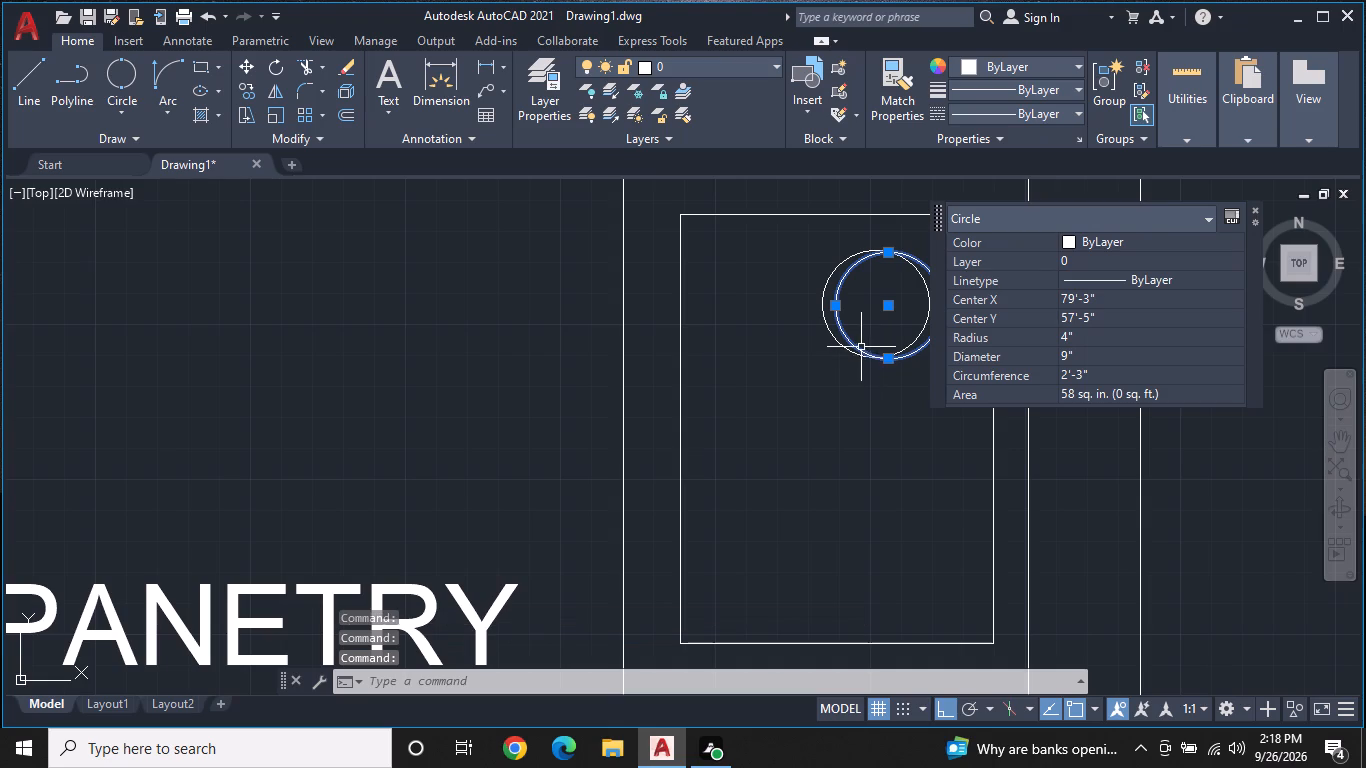
click(845, 353)
double_click(845, 353)
right_click(845, 349)
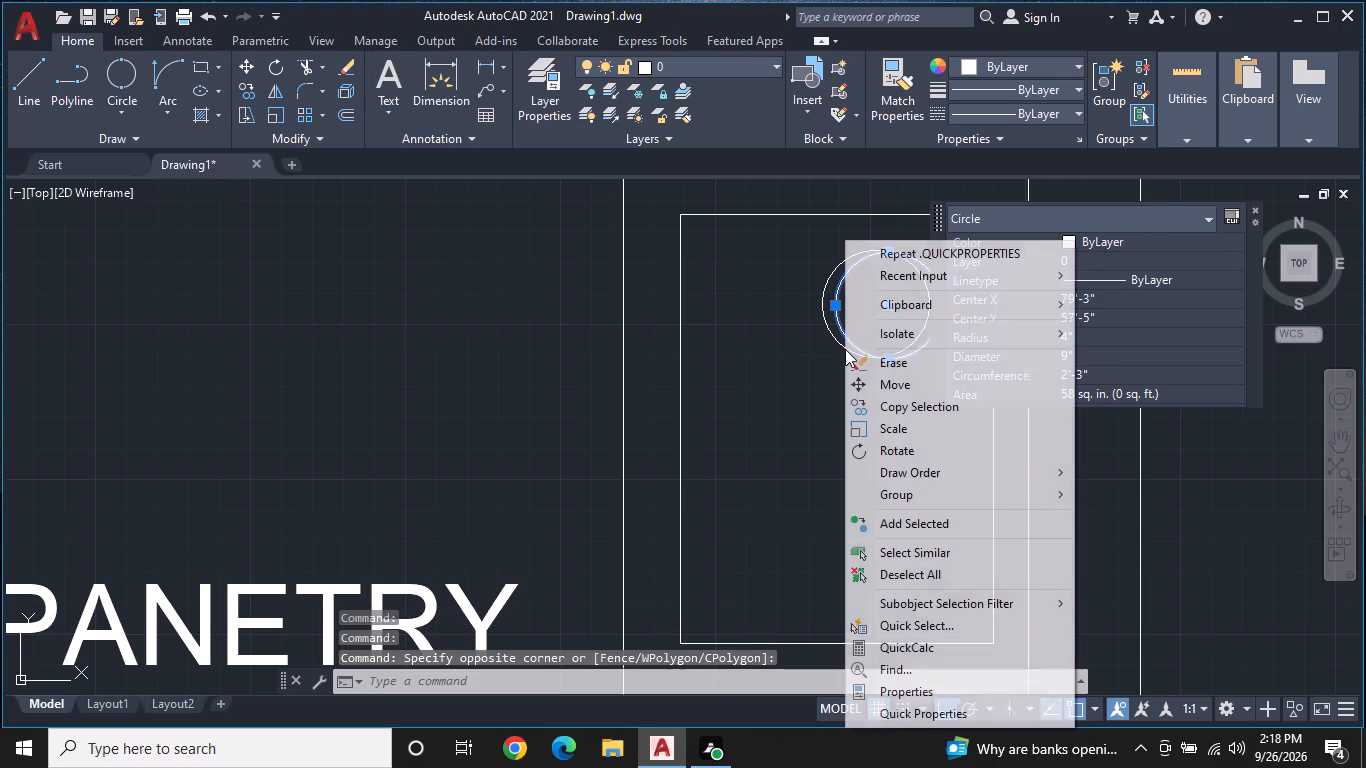
click(886, 369)
click(886, 349)
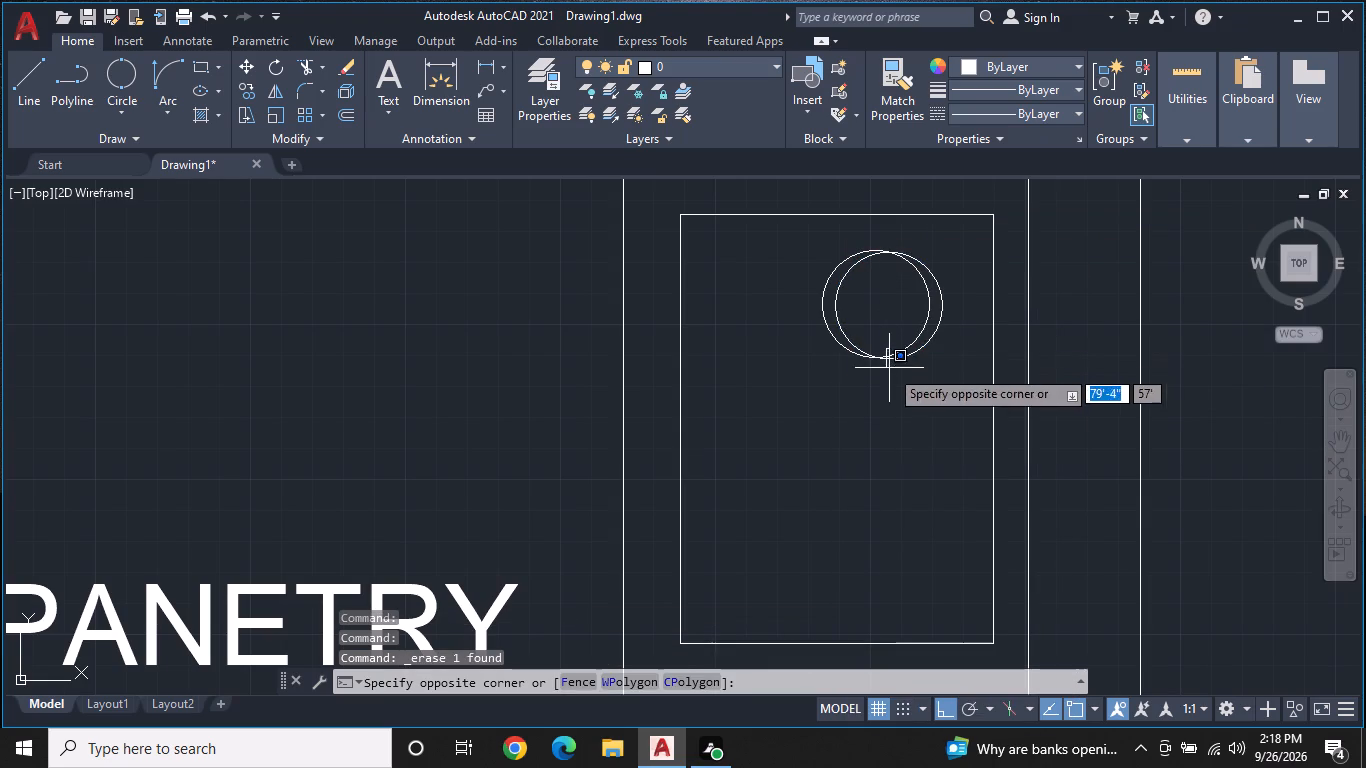
key(Escape)
click(892, 355)
click(892, 355)
key(Escape)
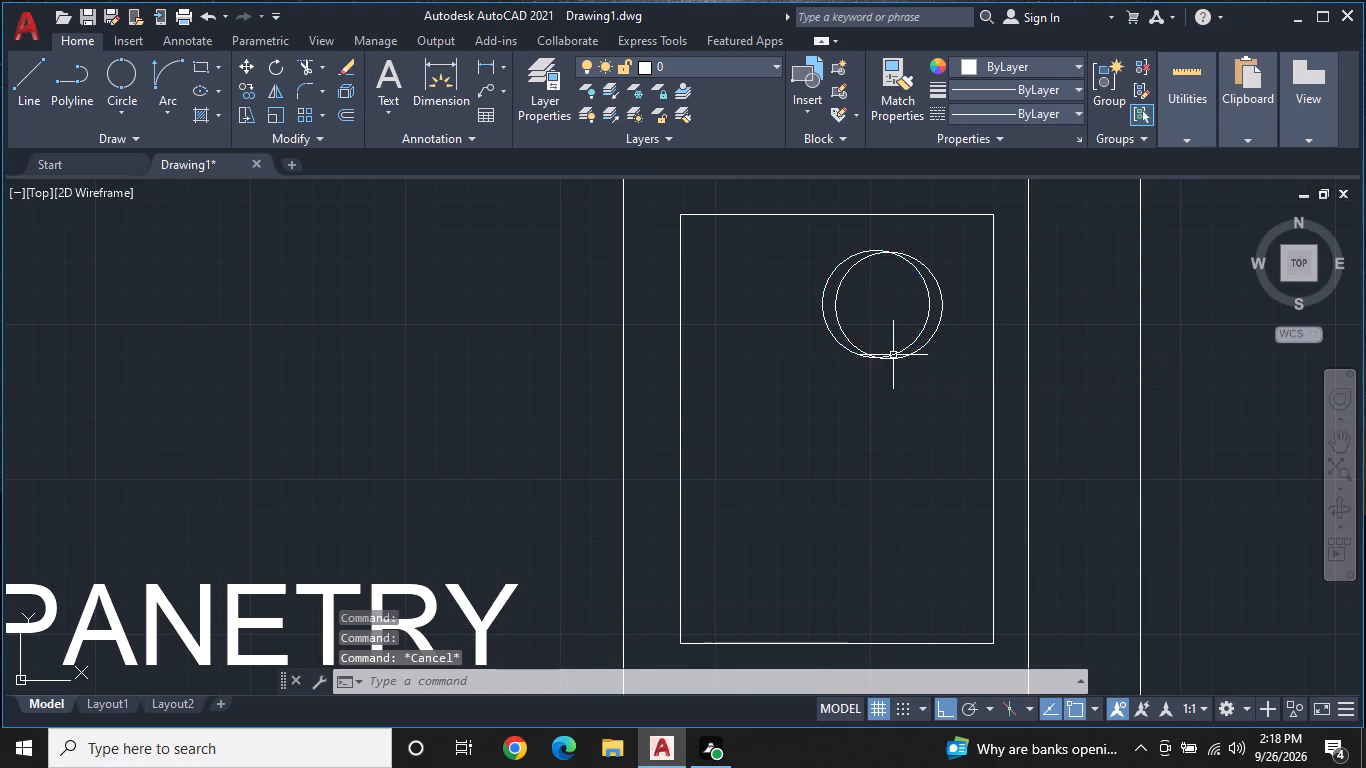
Erase the remaining overlapping circles so the counter rectangle is empty.
click(893, 358)
right_click(893, 358)
click(920, 369)
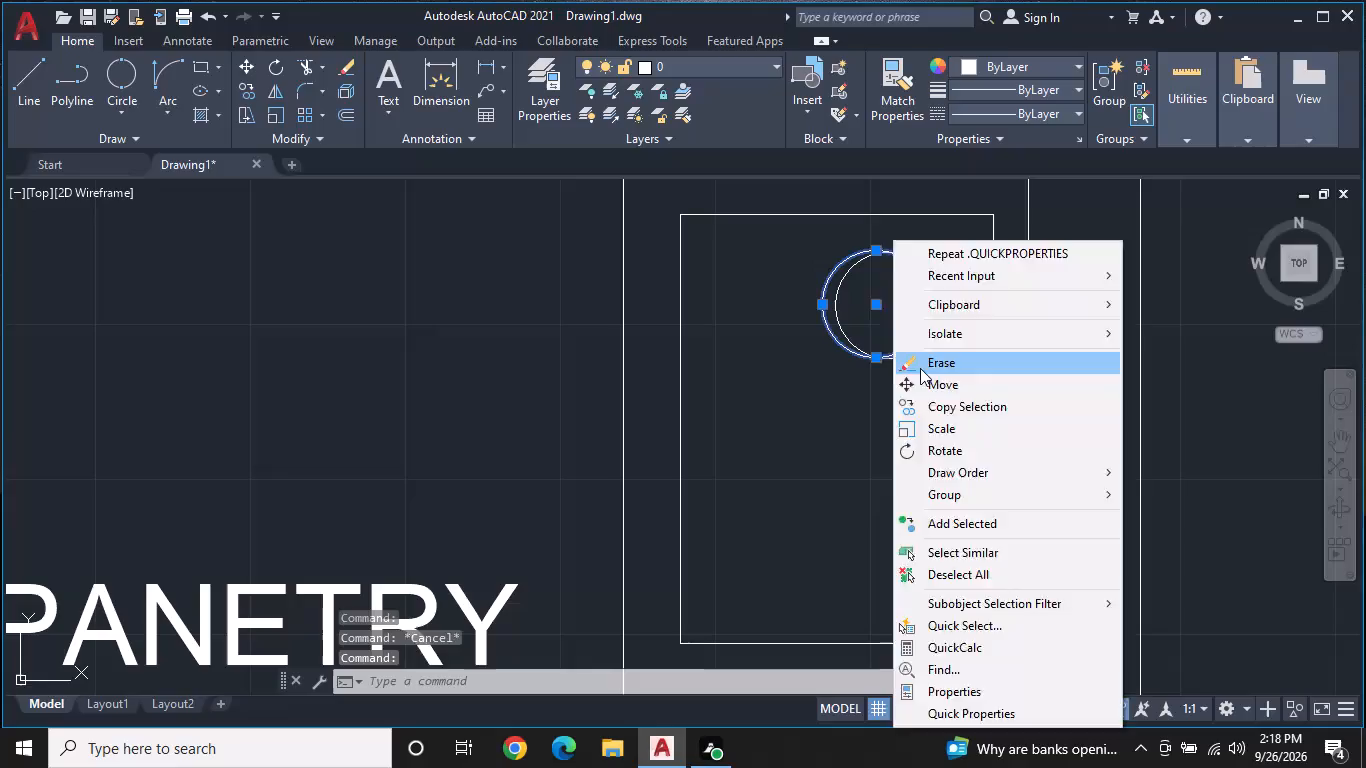
click(911, 362)
click(911, 356)
click(911, 356)
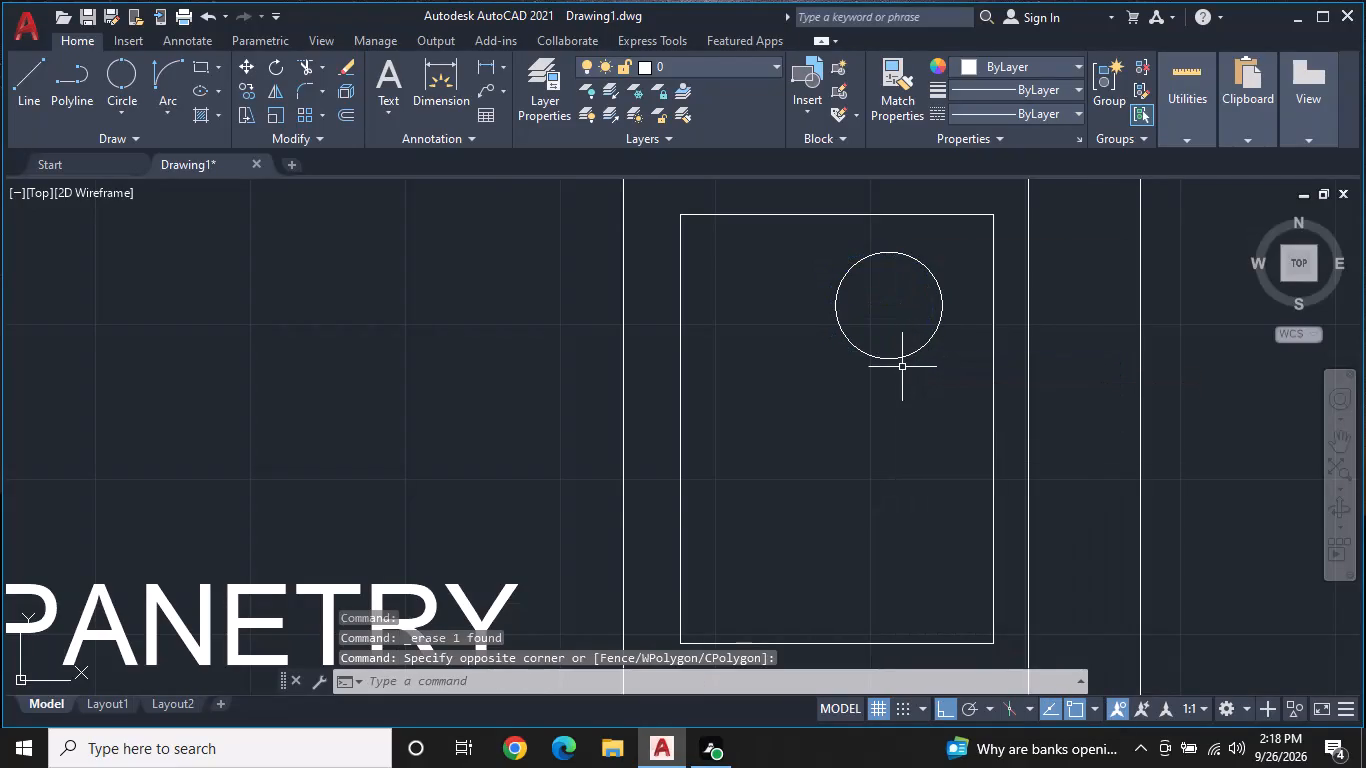
click(902, 367)
click(900, 358)
right_click(900, 358)
click(916, 359)
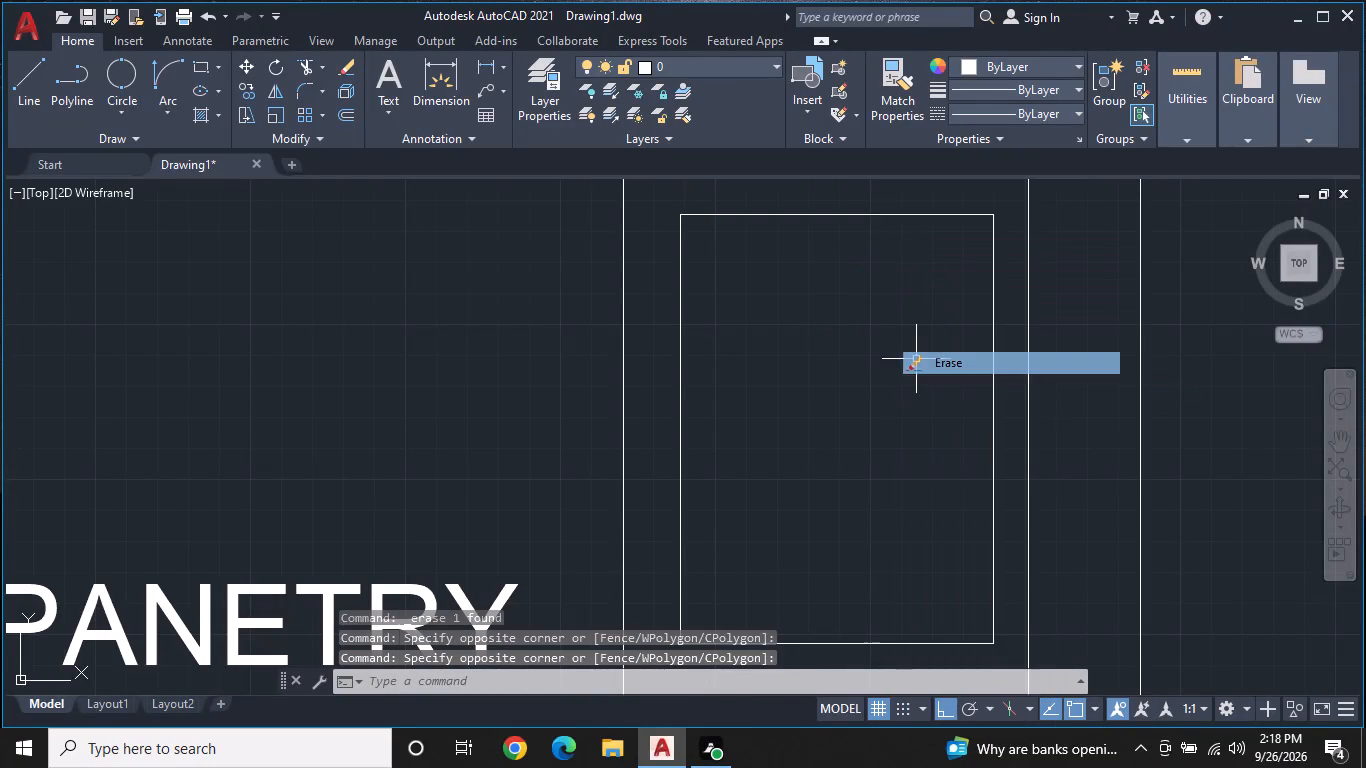
Draw a smaller circle of about 3" radius inside the counter rectangle, near its upper-right corner.
text(C)
key(space)
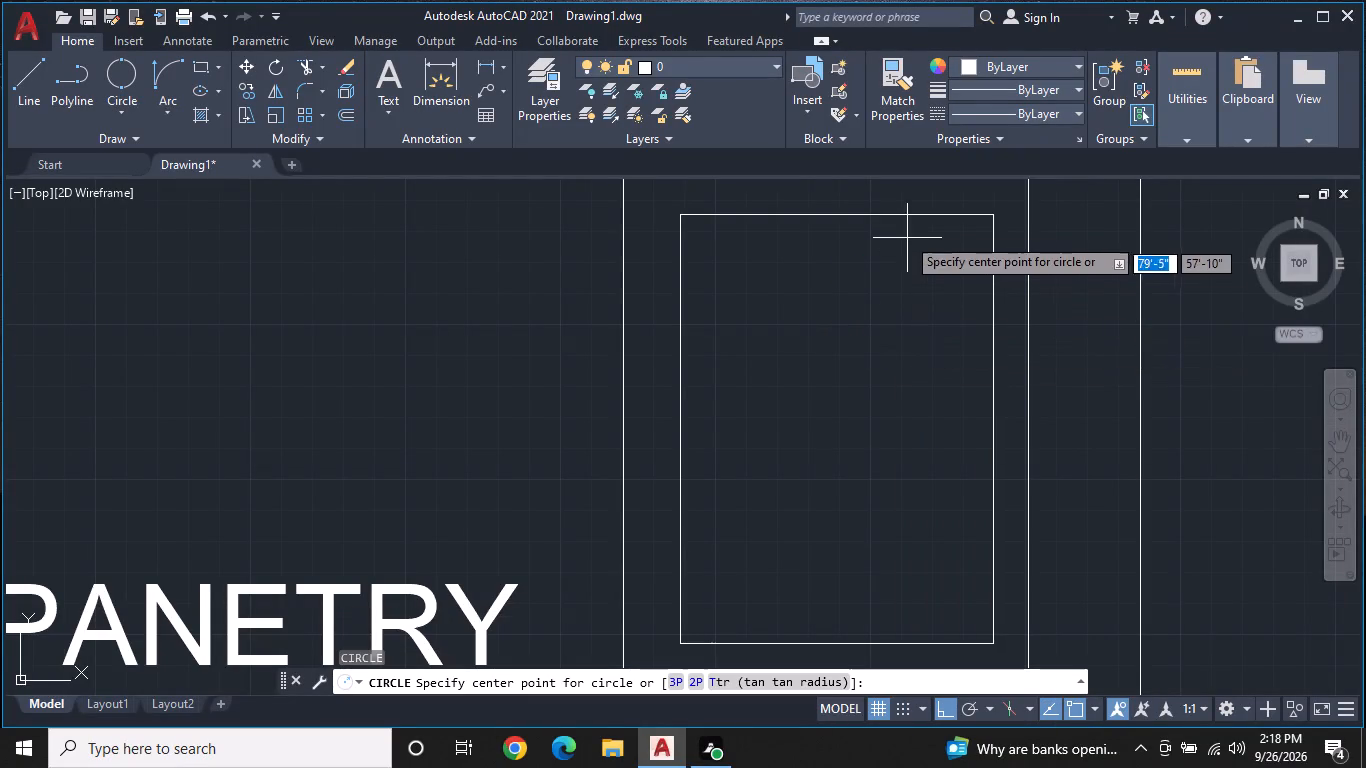
click(899, 267)
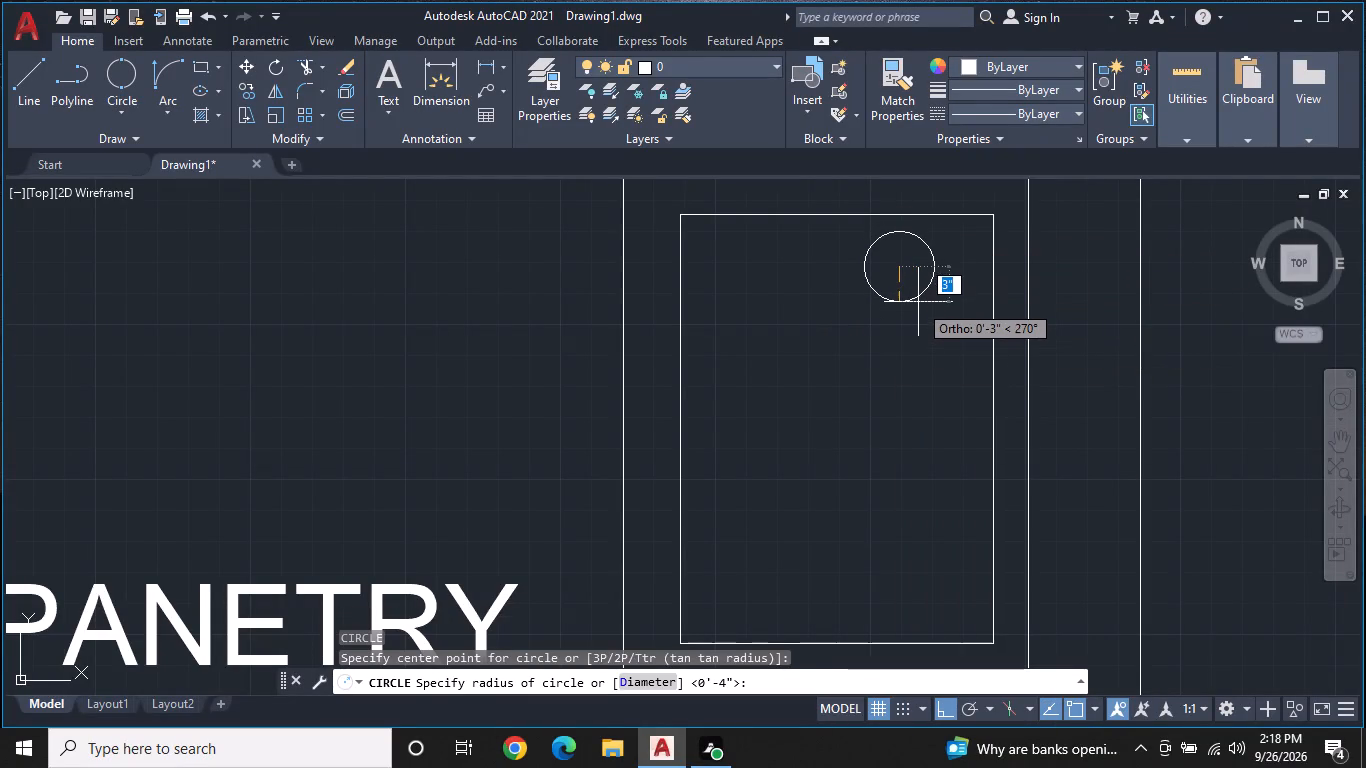
click(919, 305)
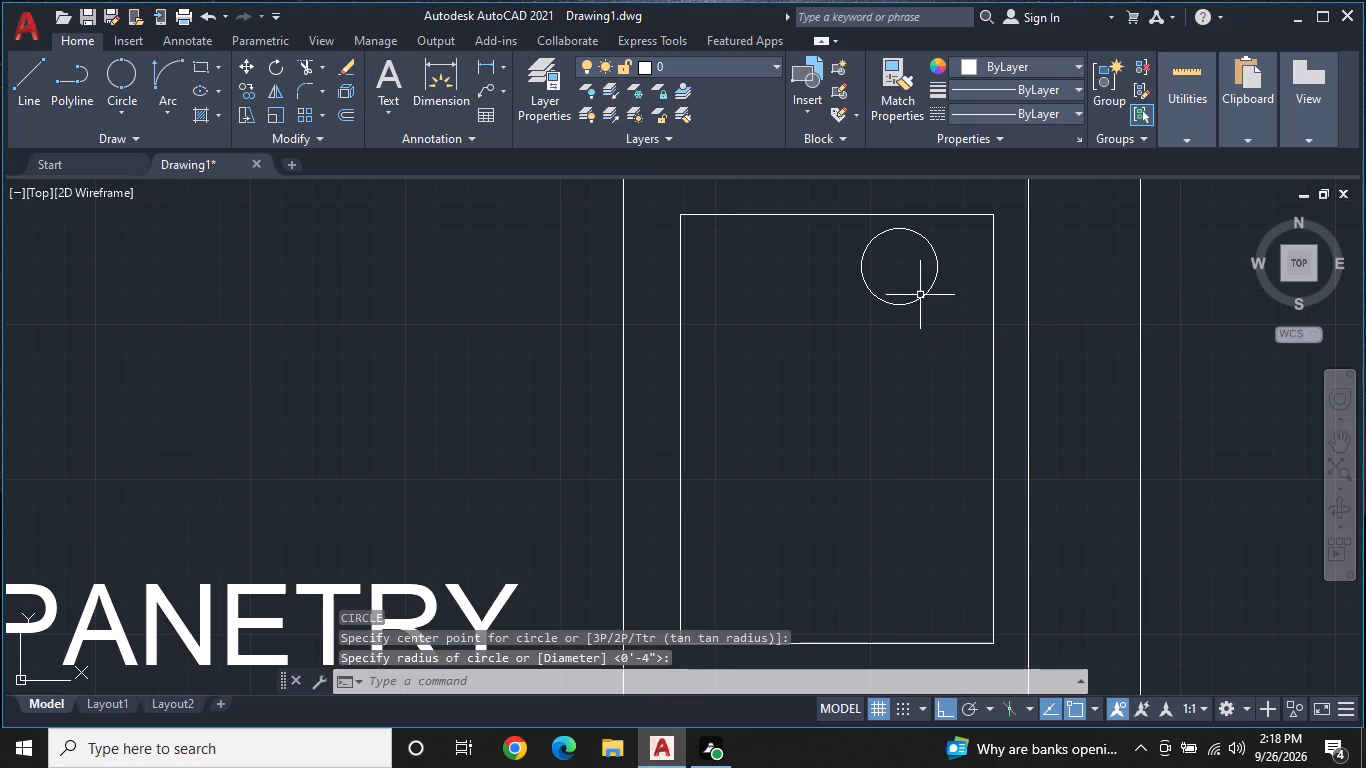
With Ortho off, move the small circle by its center about 2" diagonally down toward the rectangle's east edge.
click(921, 298)
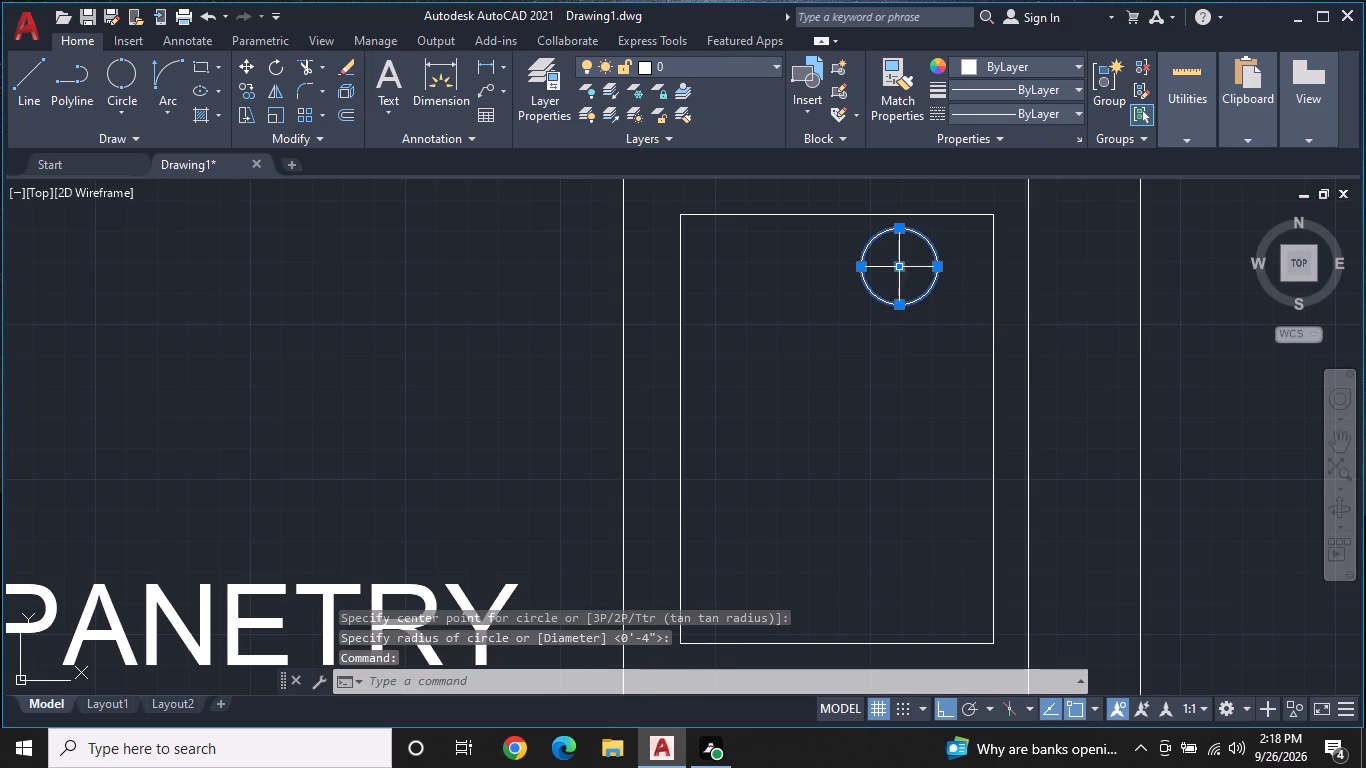
click(900, 271)
key(F8)
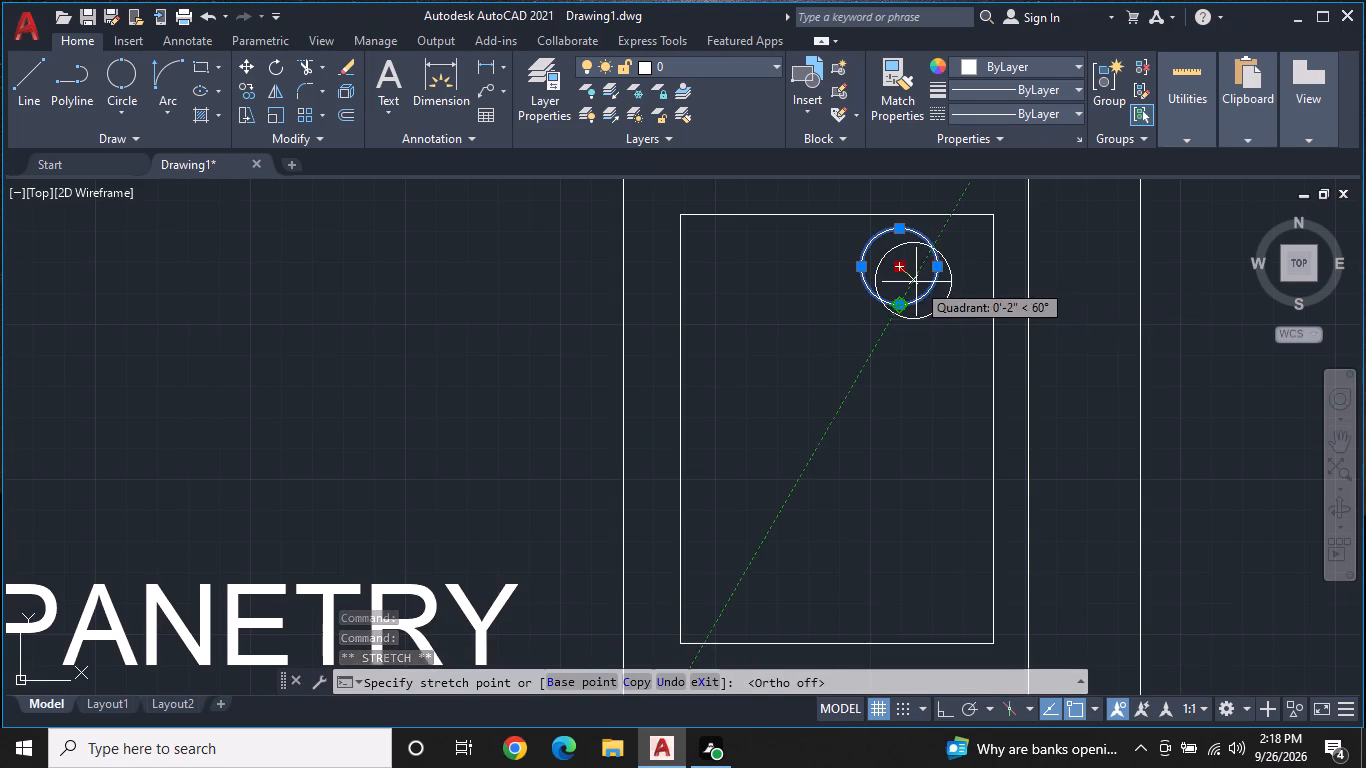
click(916, 282)
key(Escape)
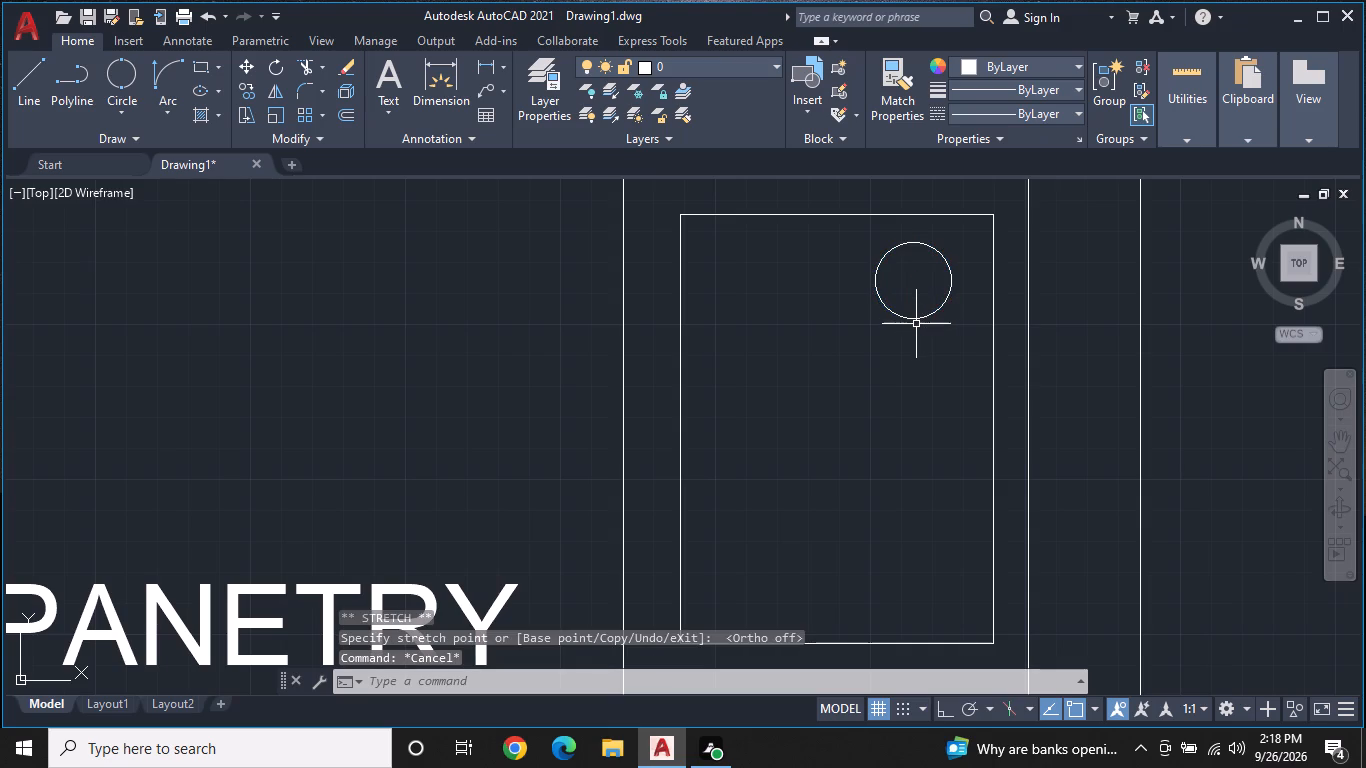
Copy the small circle slightly east of itself to form an overlapping pair.
click(914, 316)
right_click(914, 316)
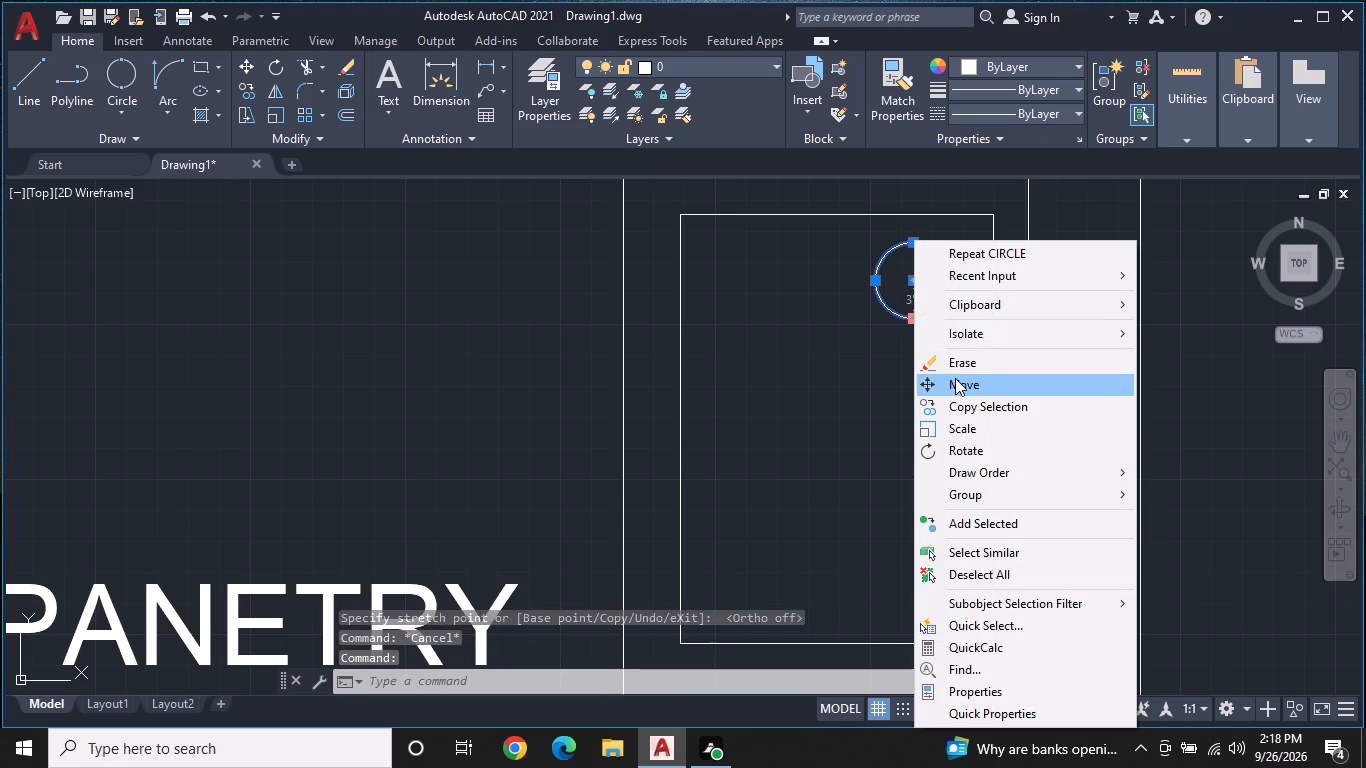
click(954, 408)
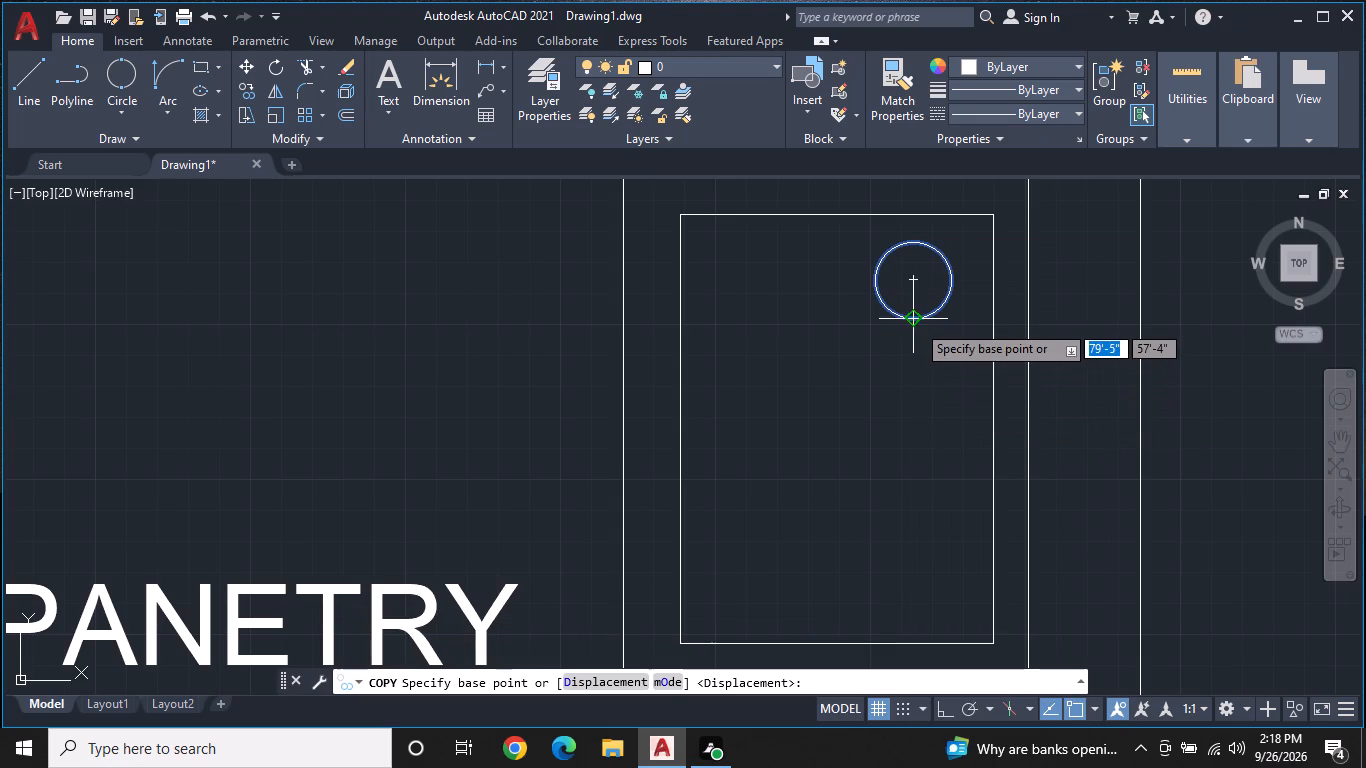
click(916, 323)
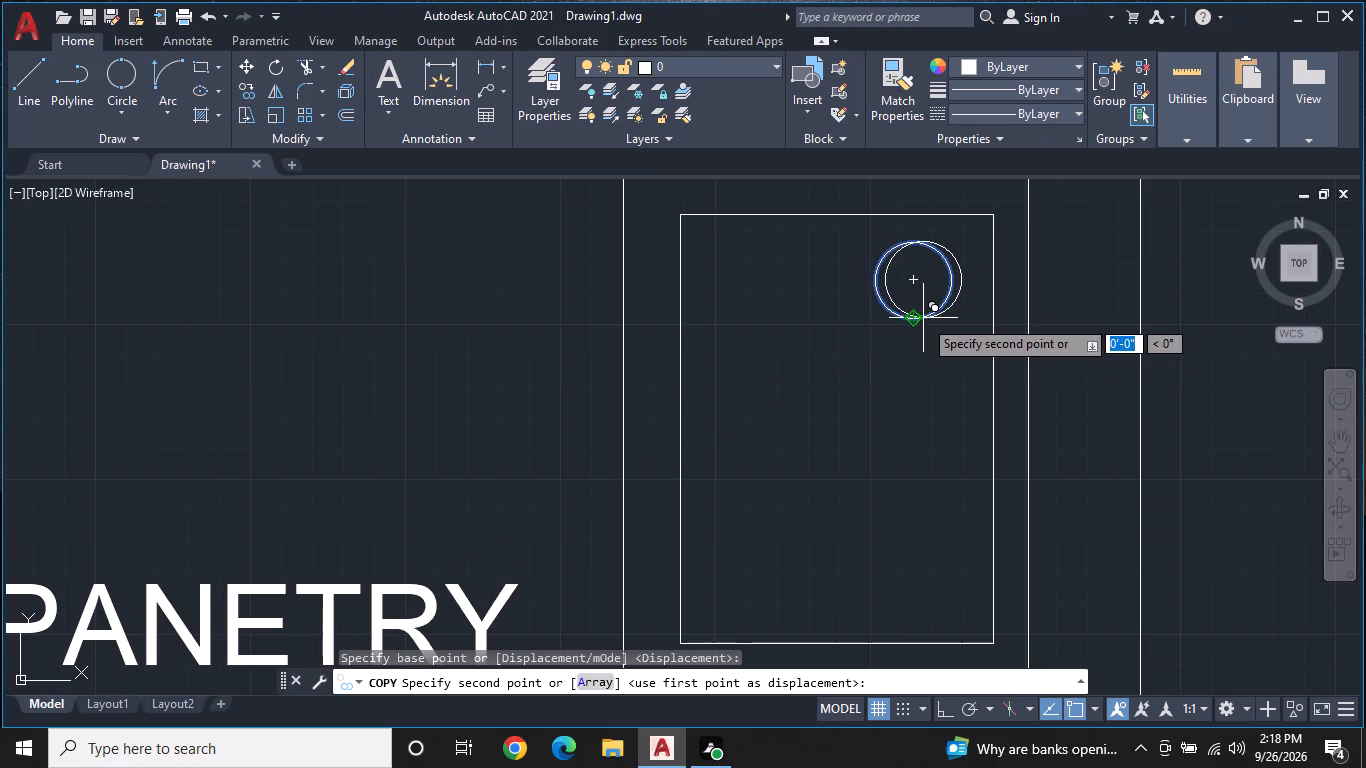
click(927, 316)
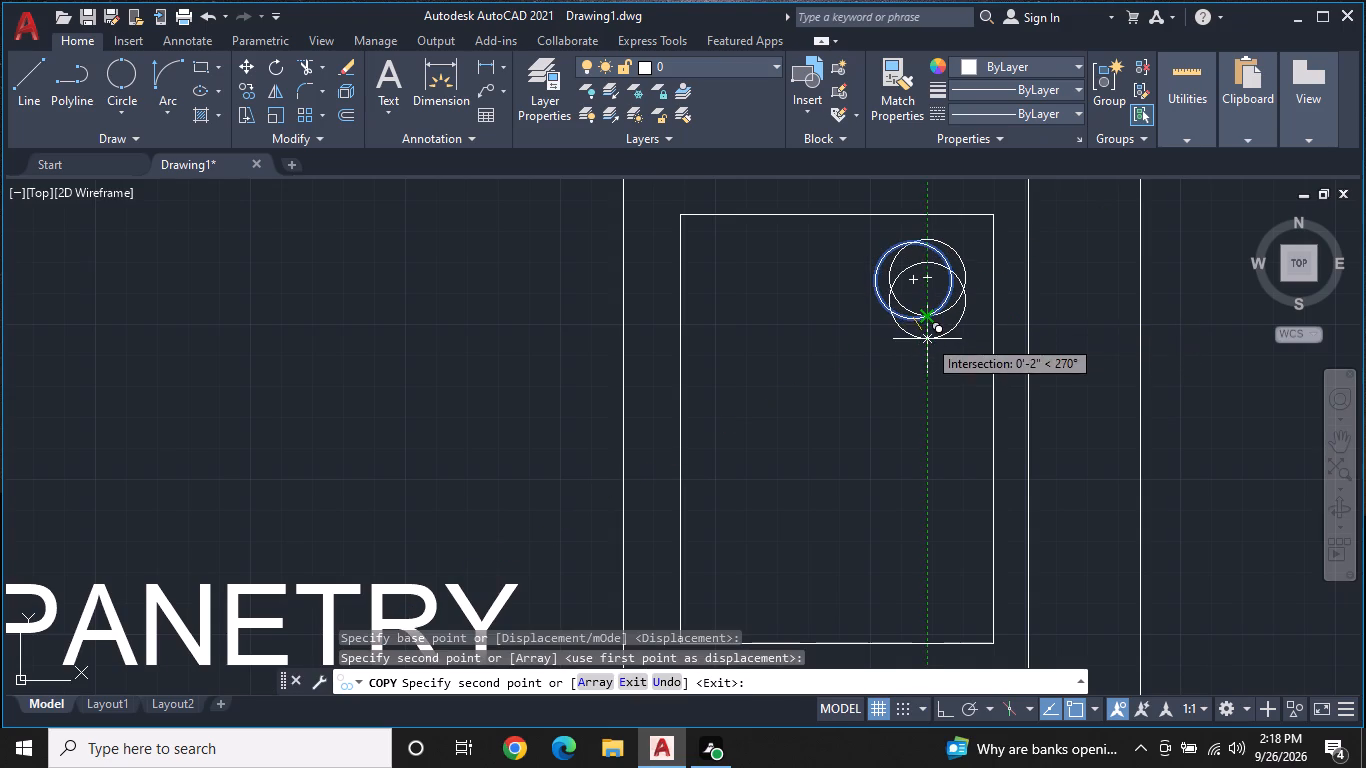
key(Escape)
Copy the overlapping circle pair to the counter rectangle's other three corners and its middle, spaced about 1'-10" vertically and 1'-2" horizontally.
click(930, 315)
click(918, 320)
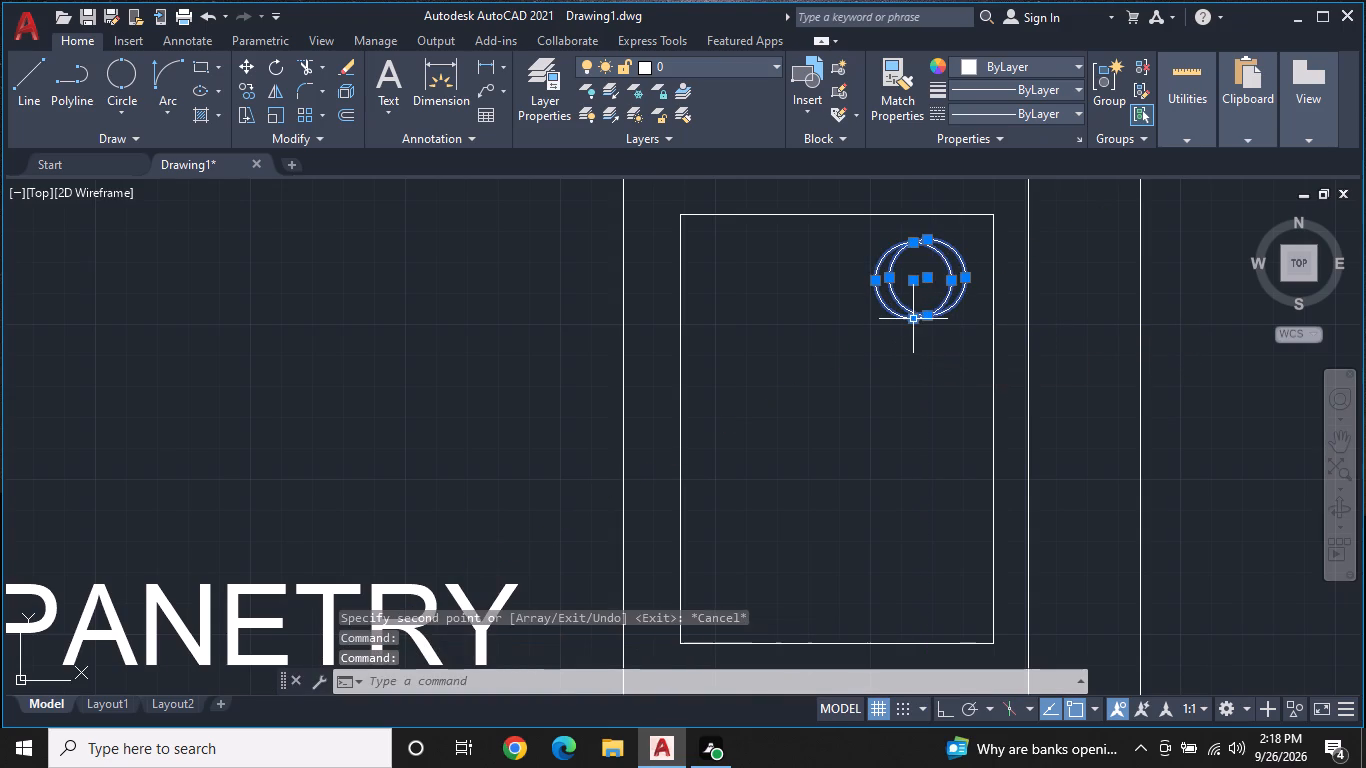
right_click(918, 320)
click(969, 435)
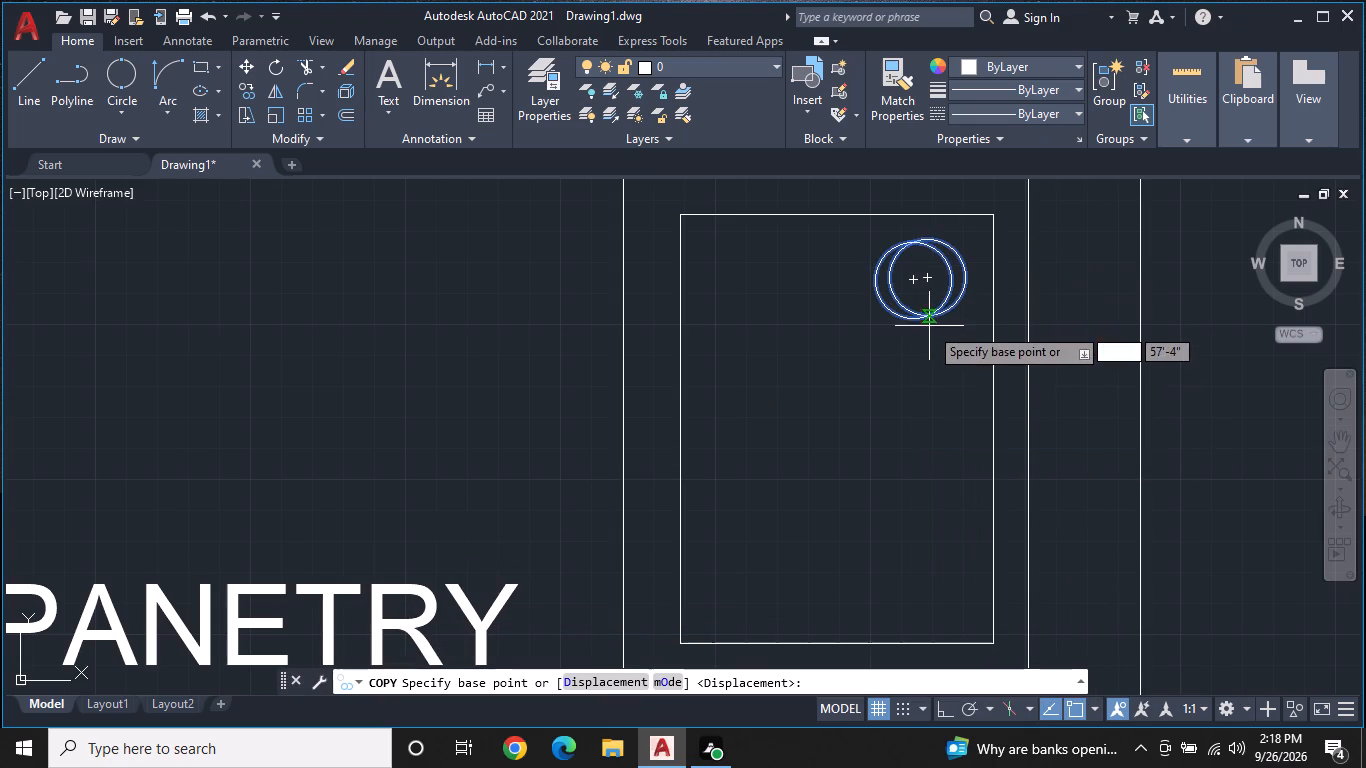
click(929, 321)
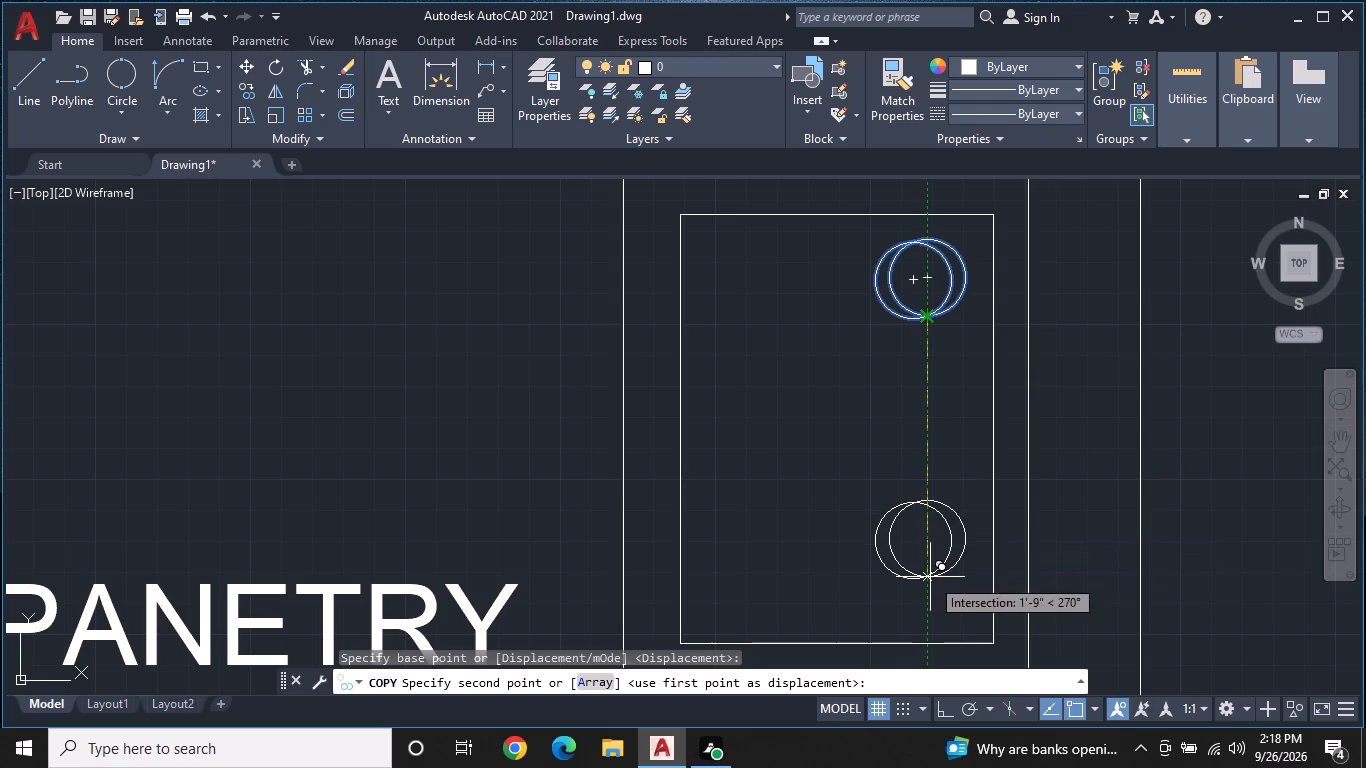
key(F8)
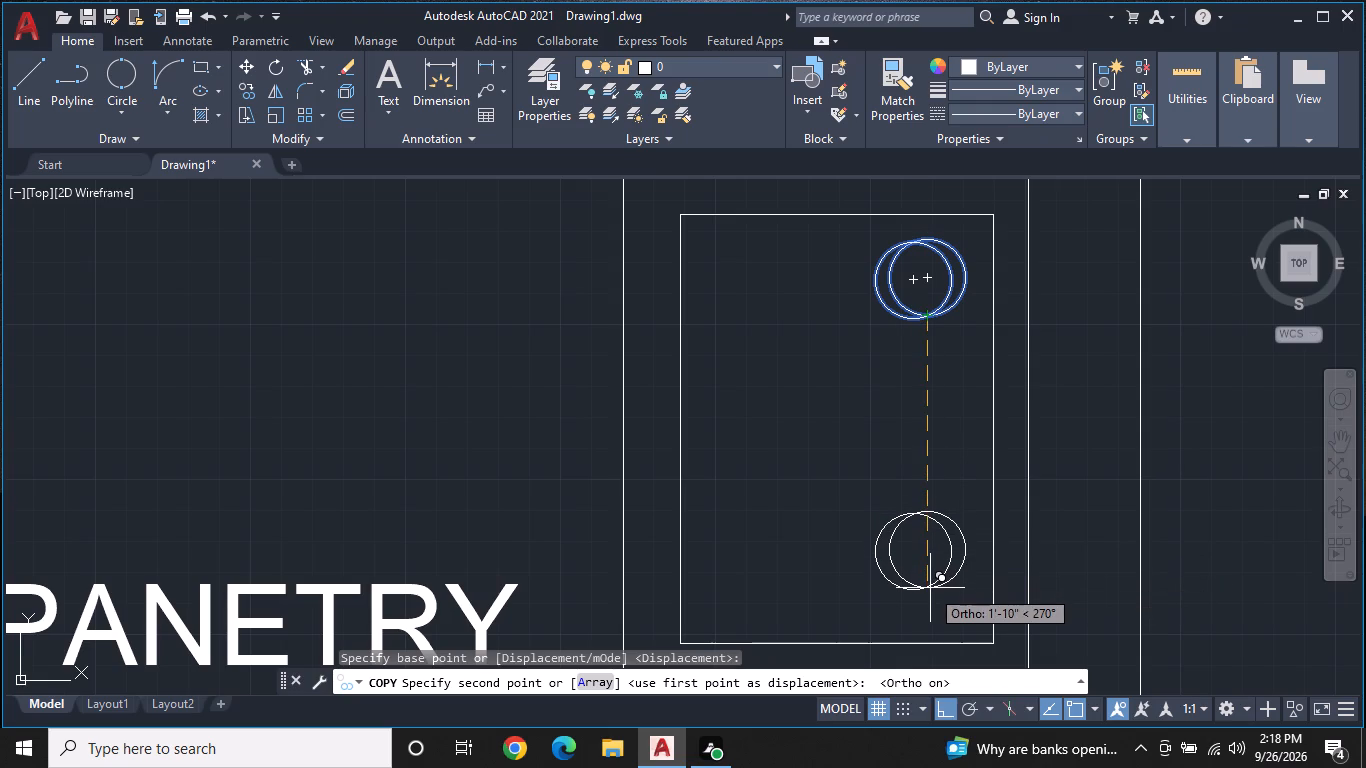
click(930, 591)
key(F8)
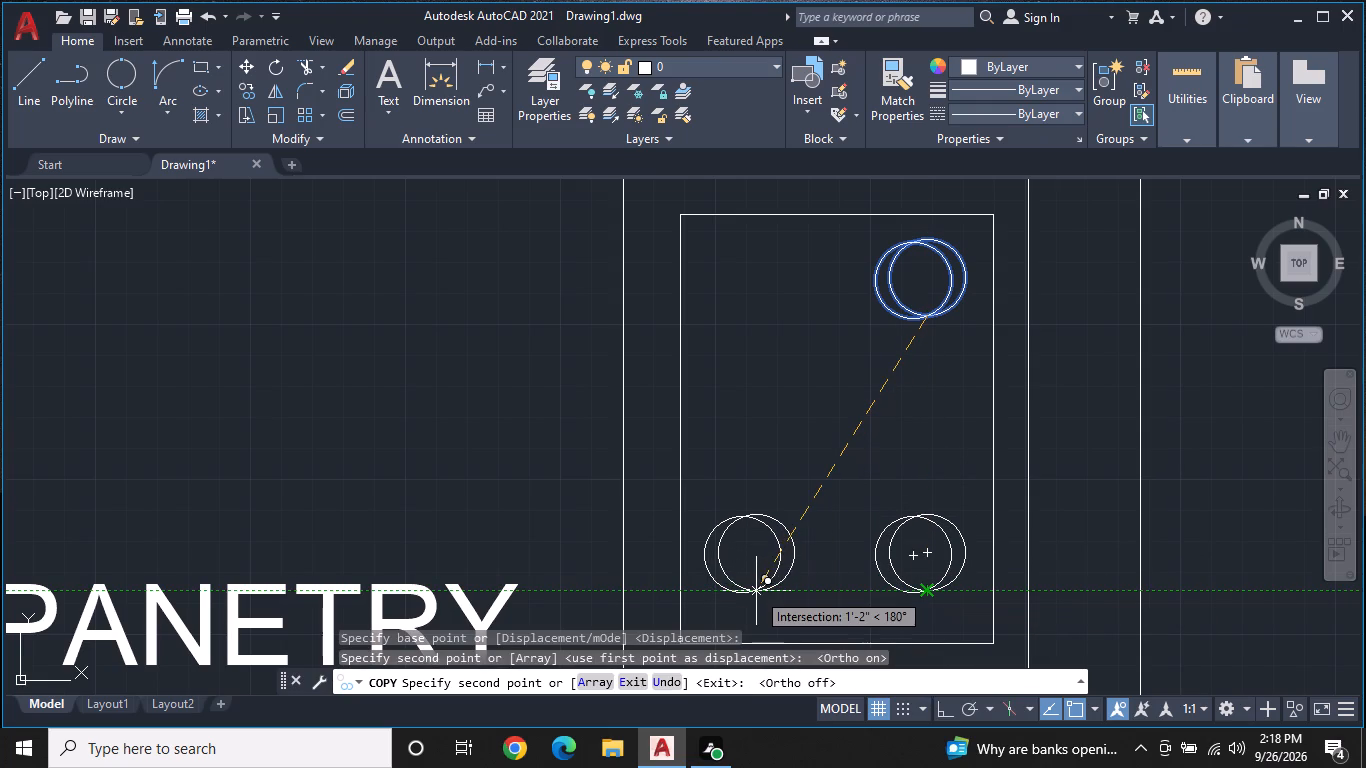
click(756, 591)
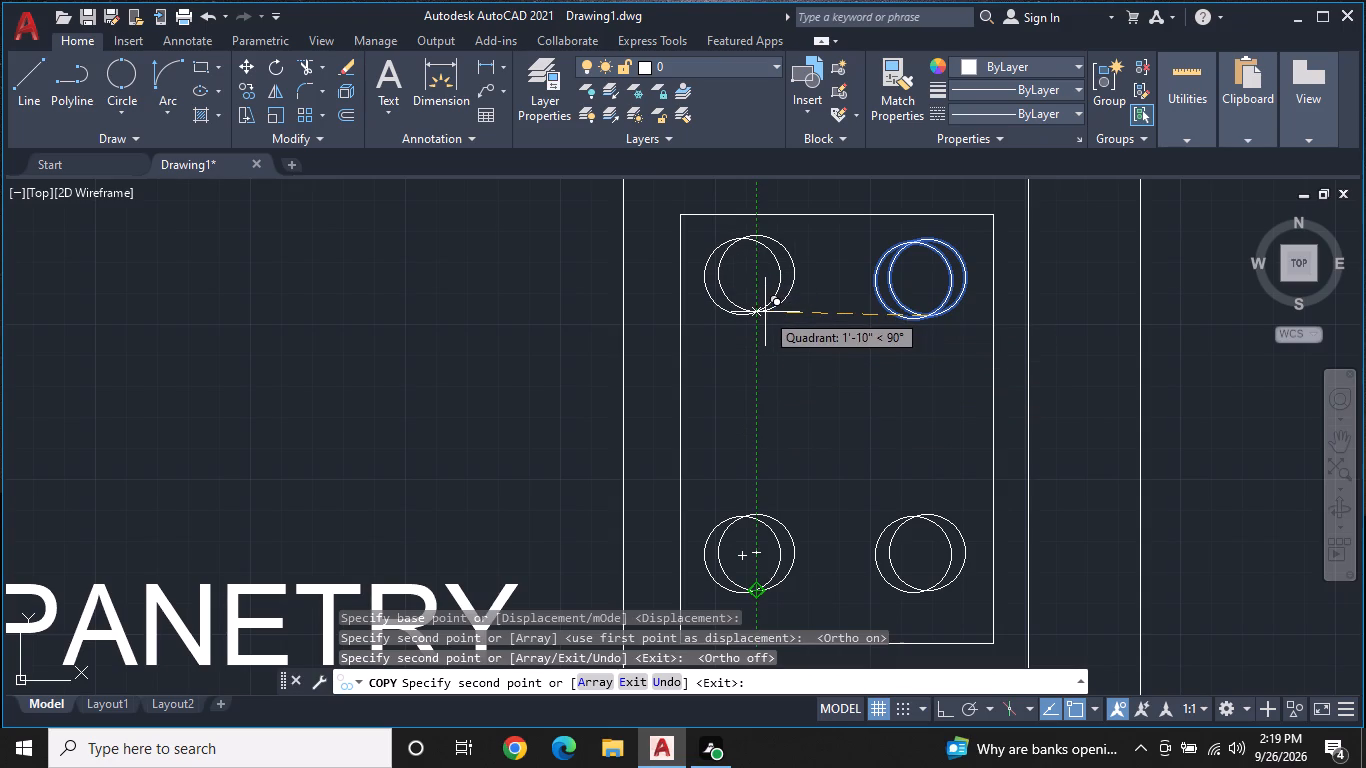
key(F8)
key(F8)
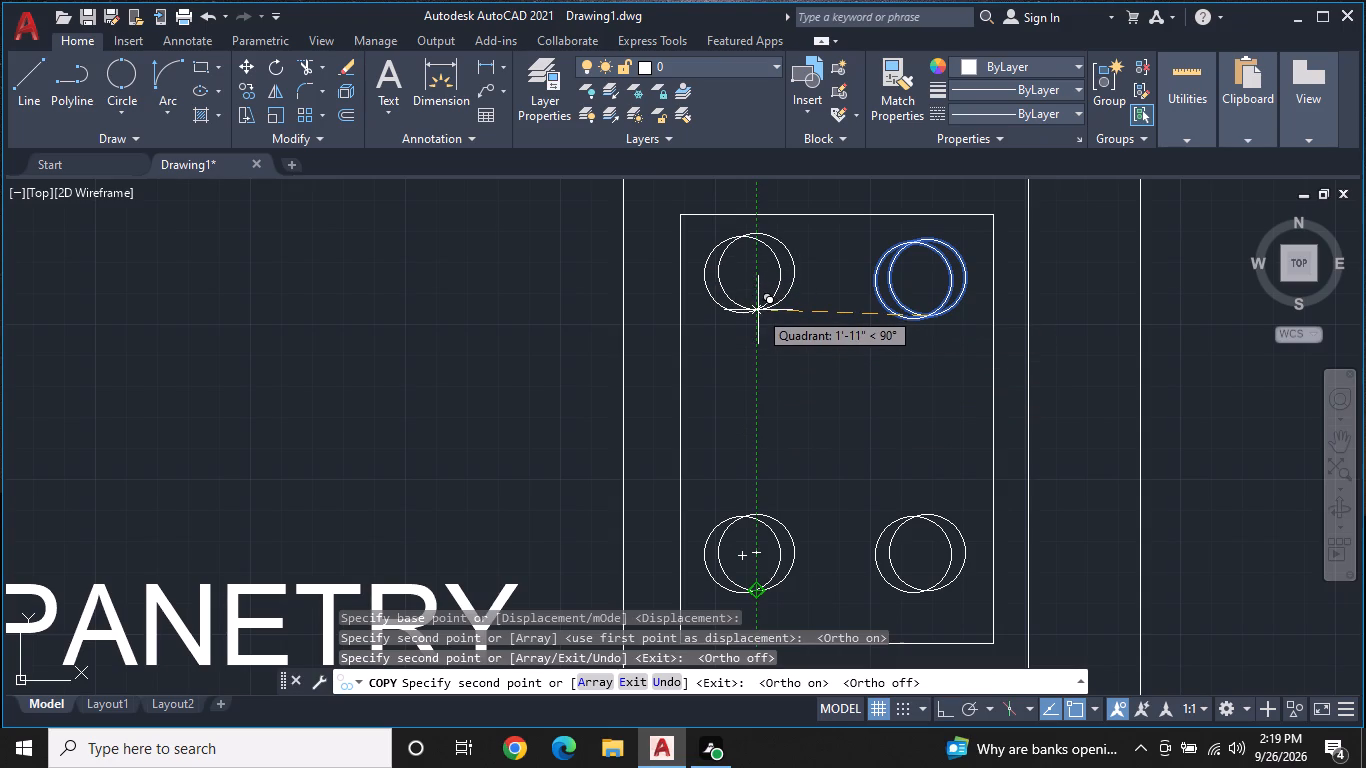
click(752, 314)
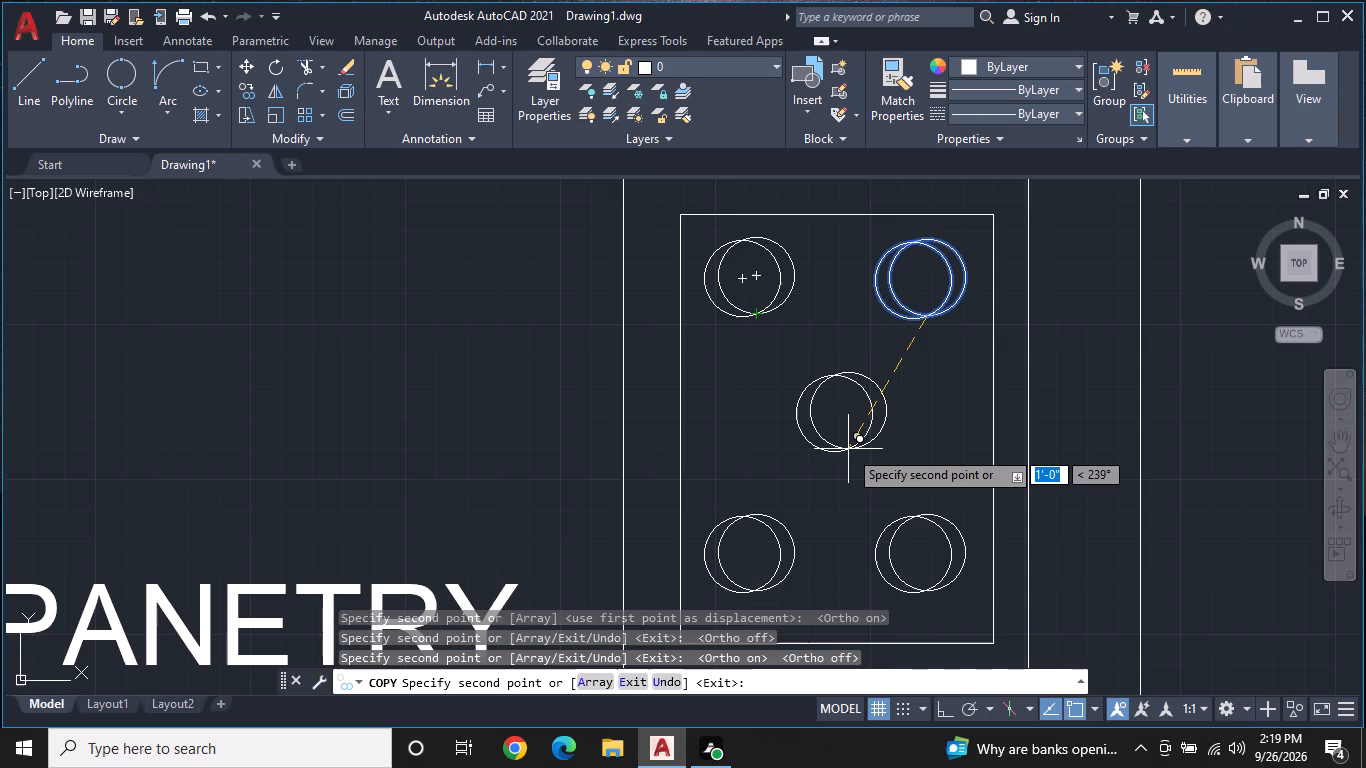
click(847, 449)
key(Escape)
Examine the rectangle with its five circle pairs in relation to the PANETRY counter, walls and label.
middle_drag(848, 474, 890, 421)
scroll(890, 421, down, 2)
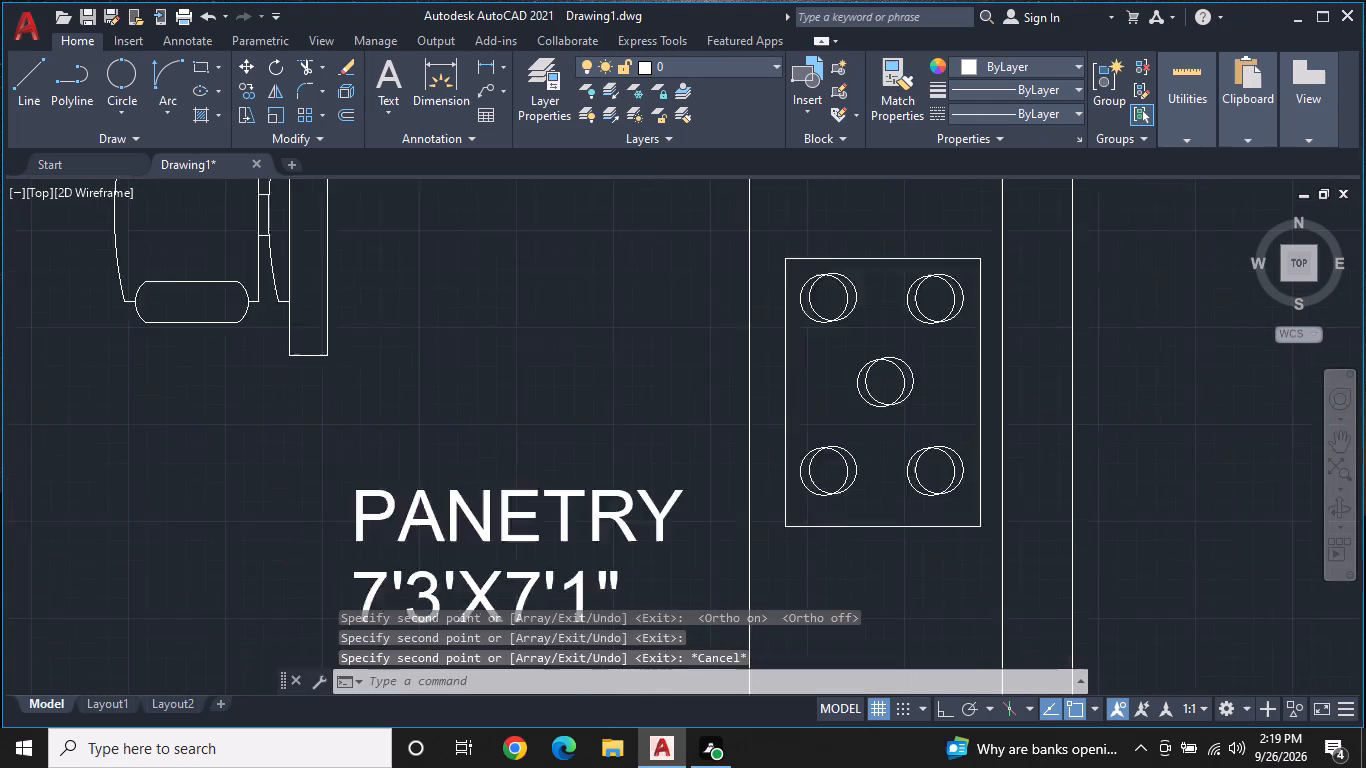
middle_drag(877, 480, 859, 382)
middle_drag(831, 400, 843, 472)
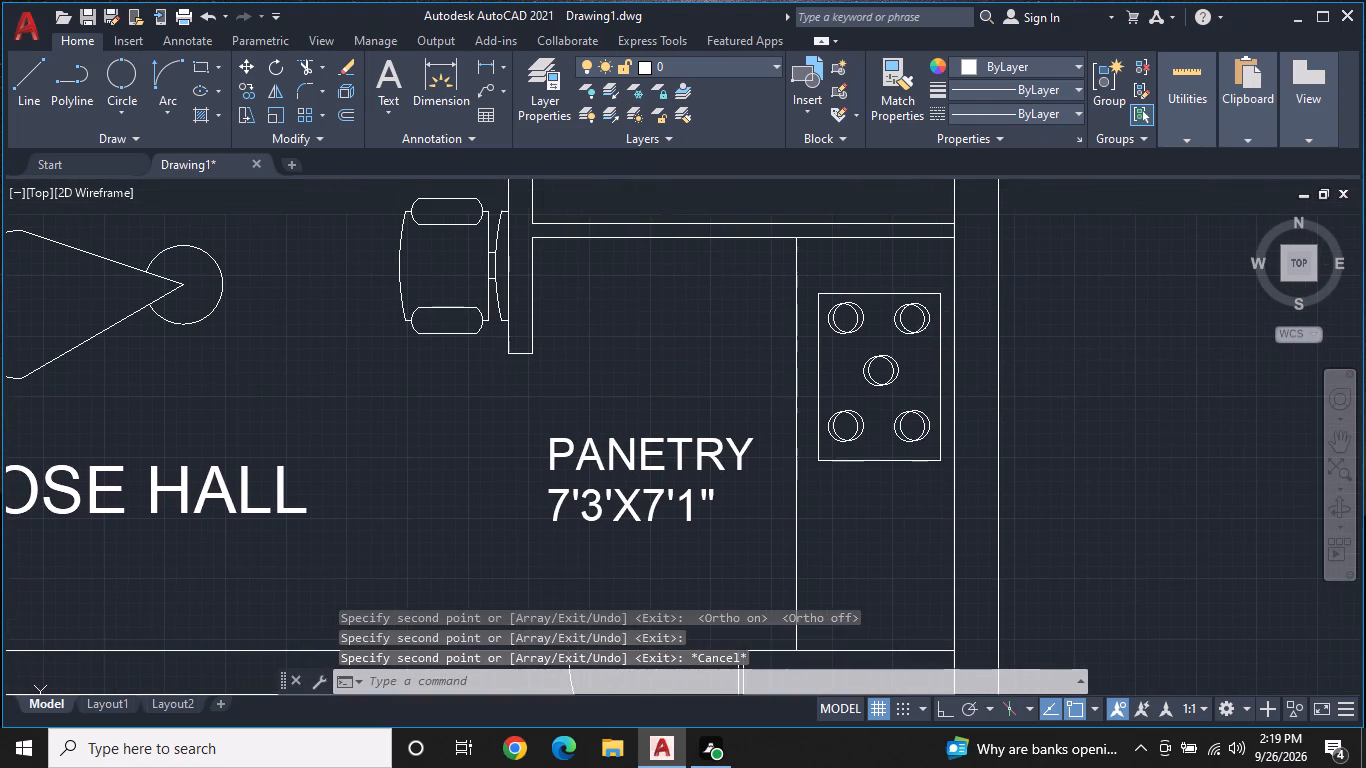
middle_drag(843, 472, 856, 453)
scroll(841, 376, up, 2)
middle_drag(834, 375, 853, 406)
scroll(850, 392, down, 1)
middle_click(849, 392)
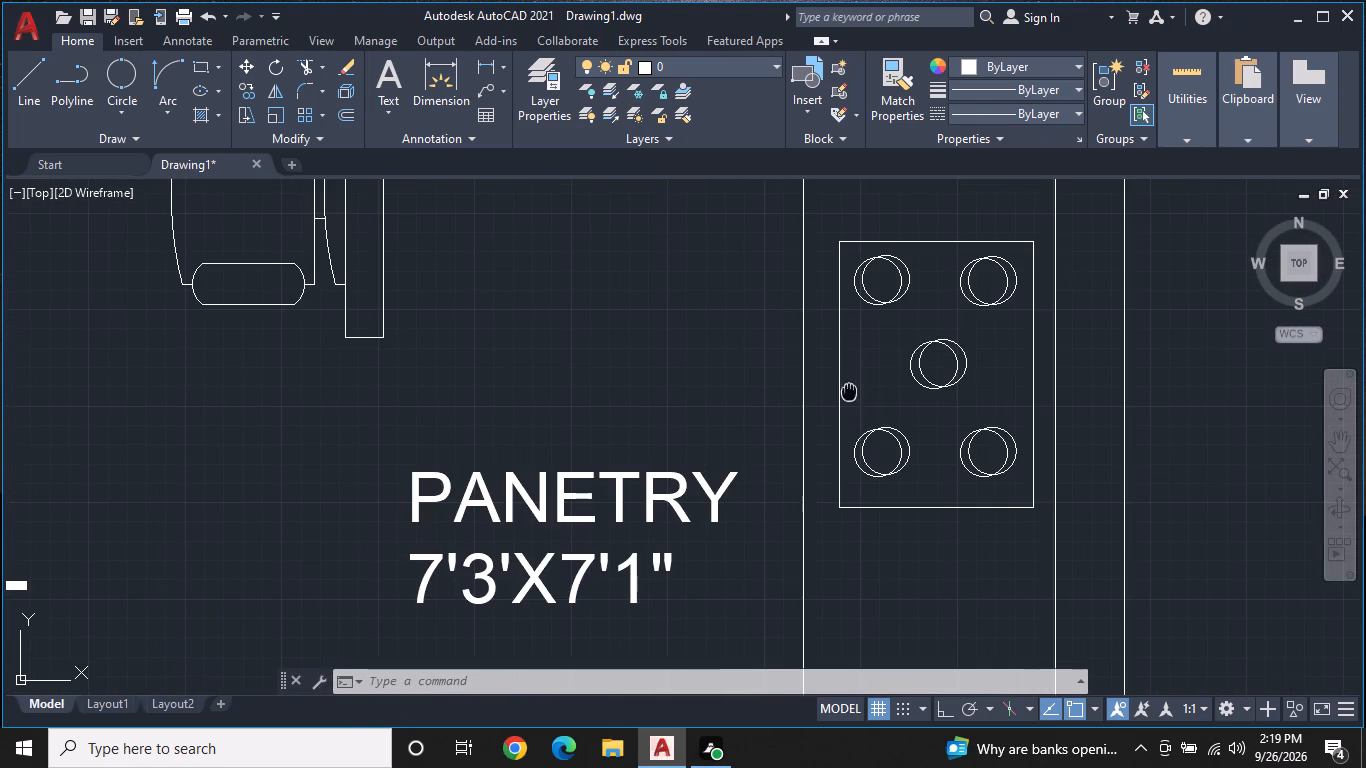
With Ortho on, draw lines enclosing a narrow strip about 3" wide and 2'-11" tall along the hob rectangle's west edge.
key(l)
key(space)
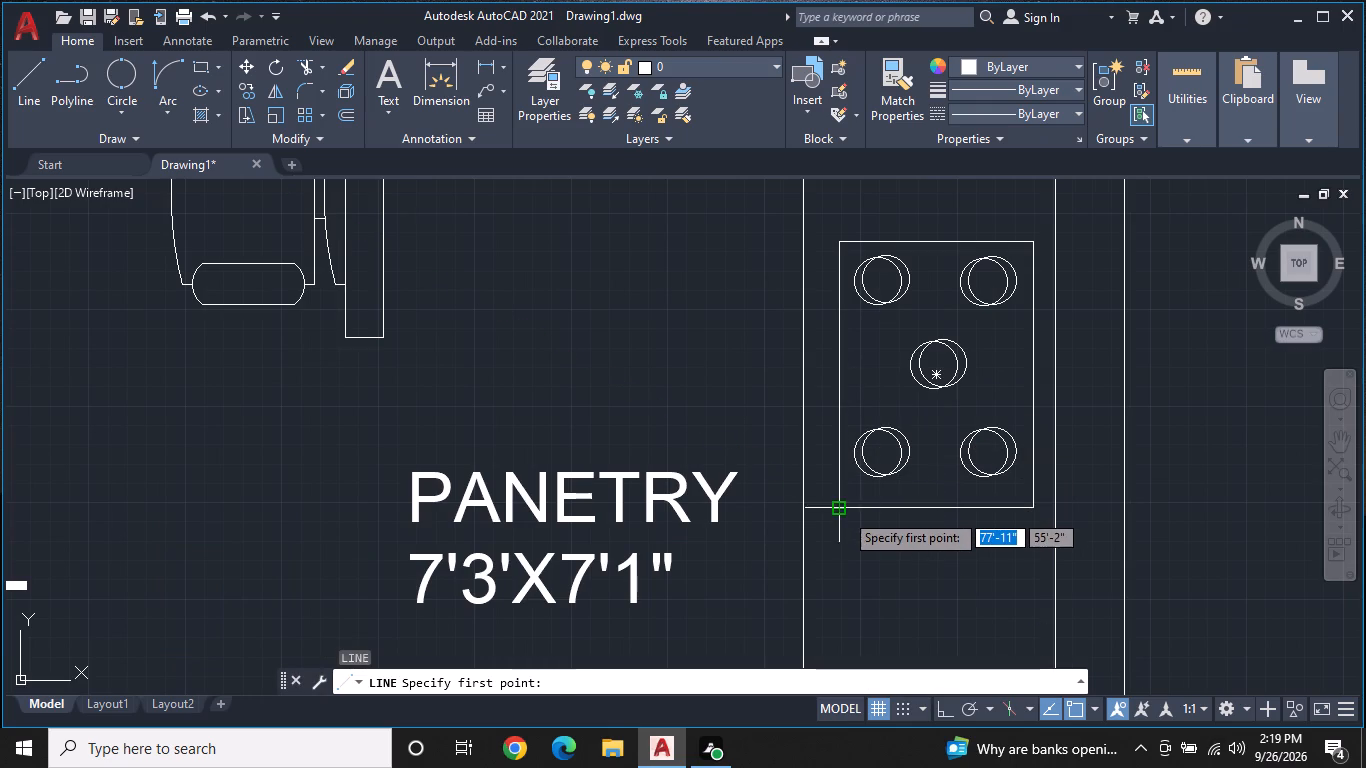
click(844, 510)
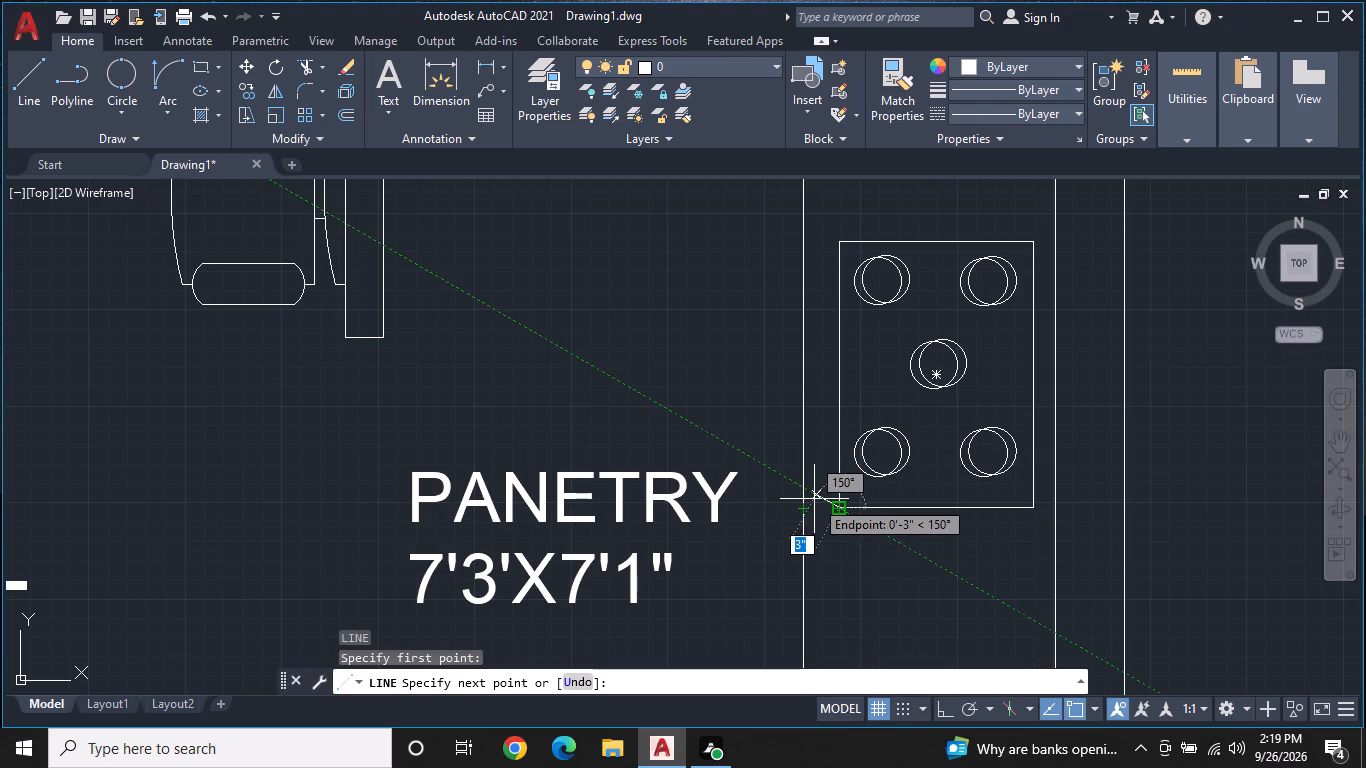
scroll(814, 498, up, 2)
key(F8)
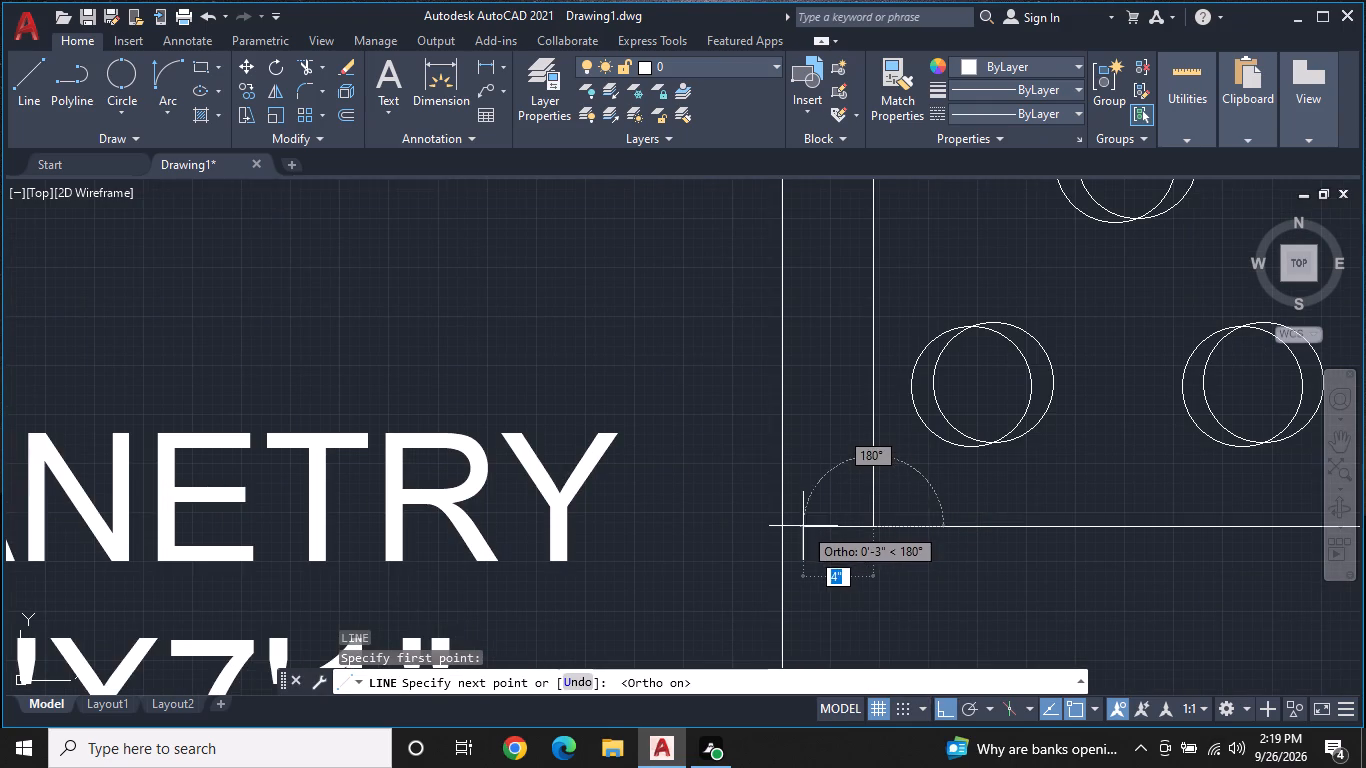
click(801, 526)
middle_drag(823, 320, 823, 575)
middle_drag(809, 307, 809, 376)
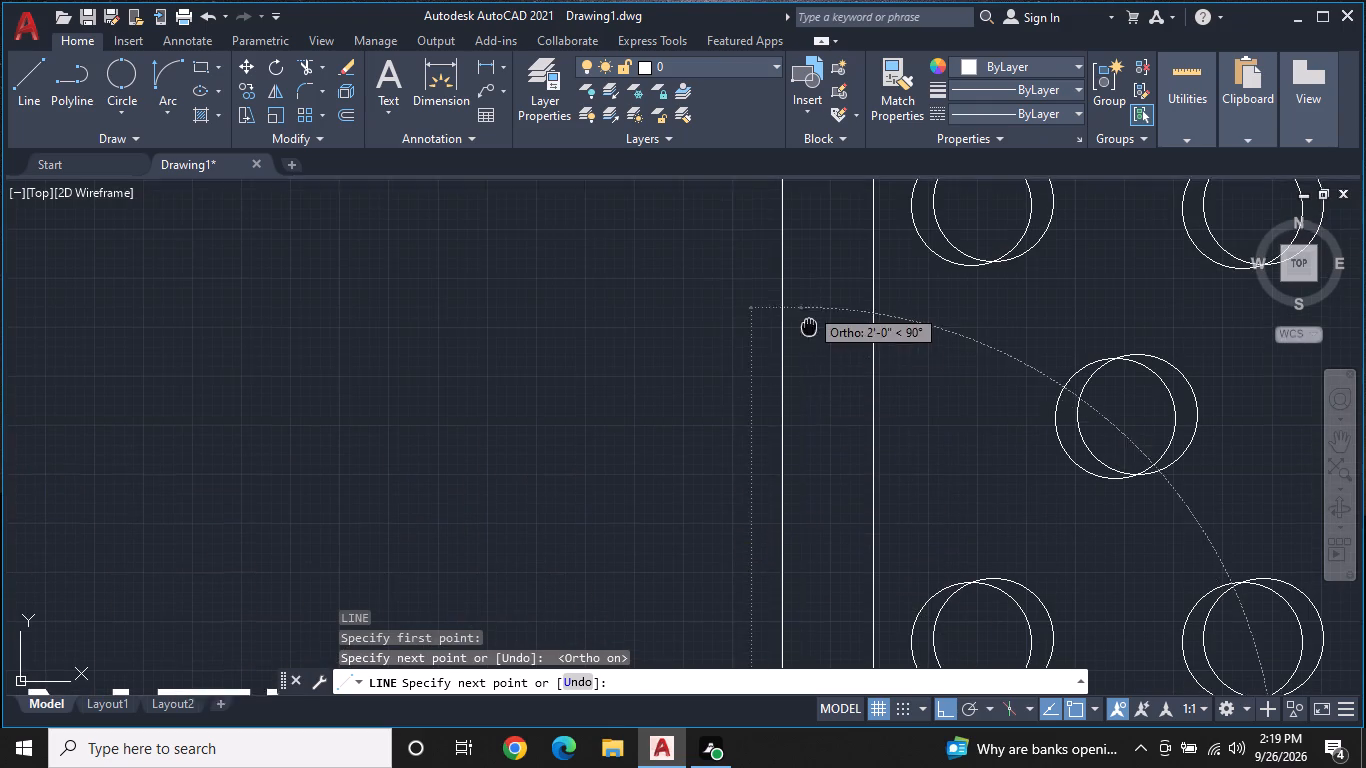
middle_drag(809, 376, 809, 569)
scroll(809, 540, down, 1)
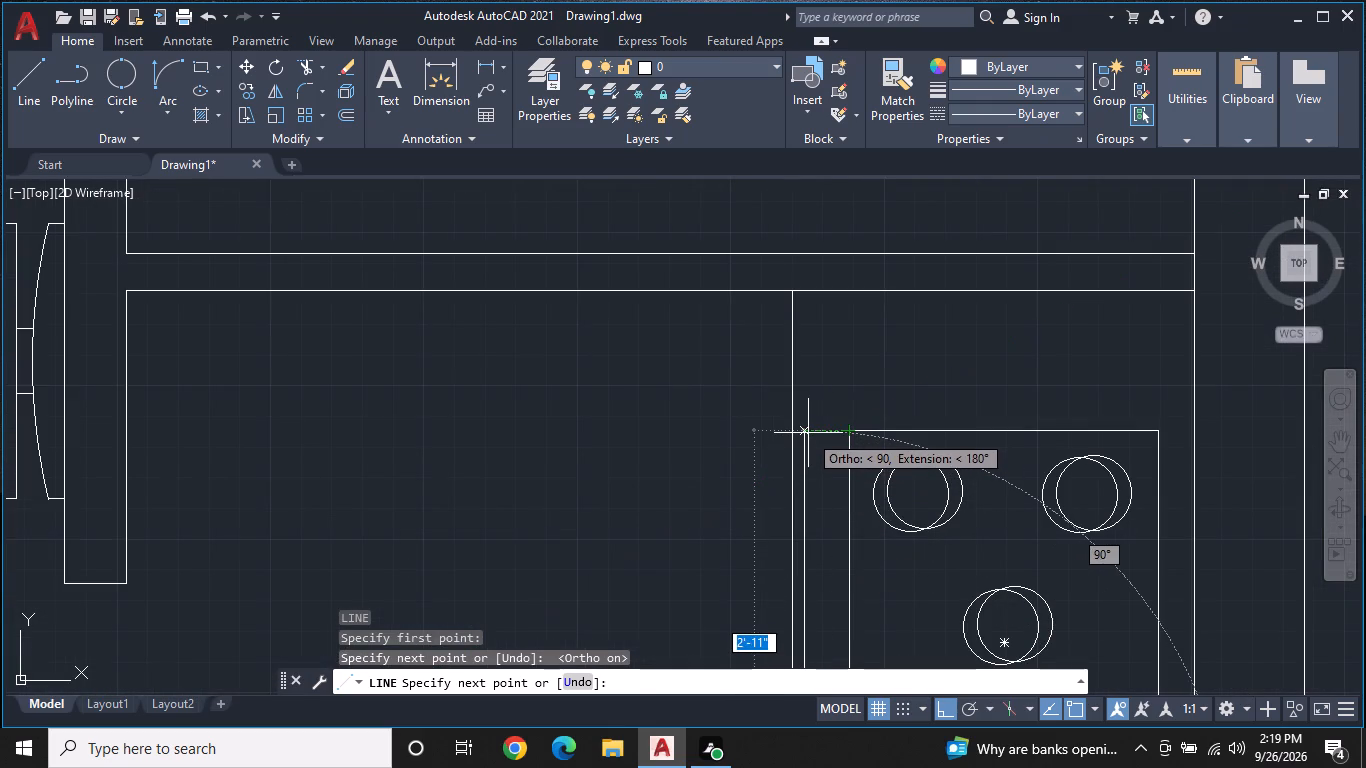
click(798, 433)
key(ctrl+z)
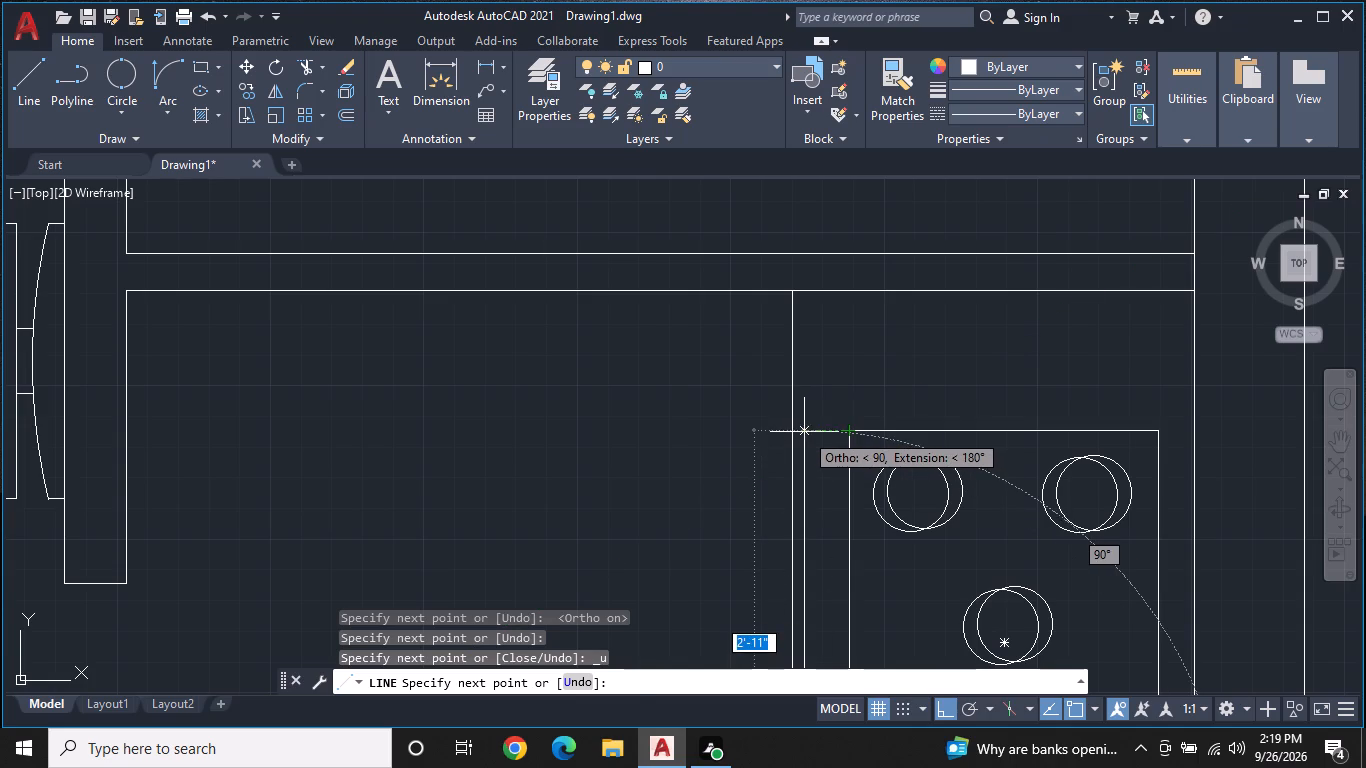
click(802, 434)
click(843, 433)
key(Escape)
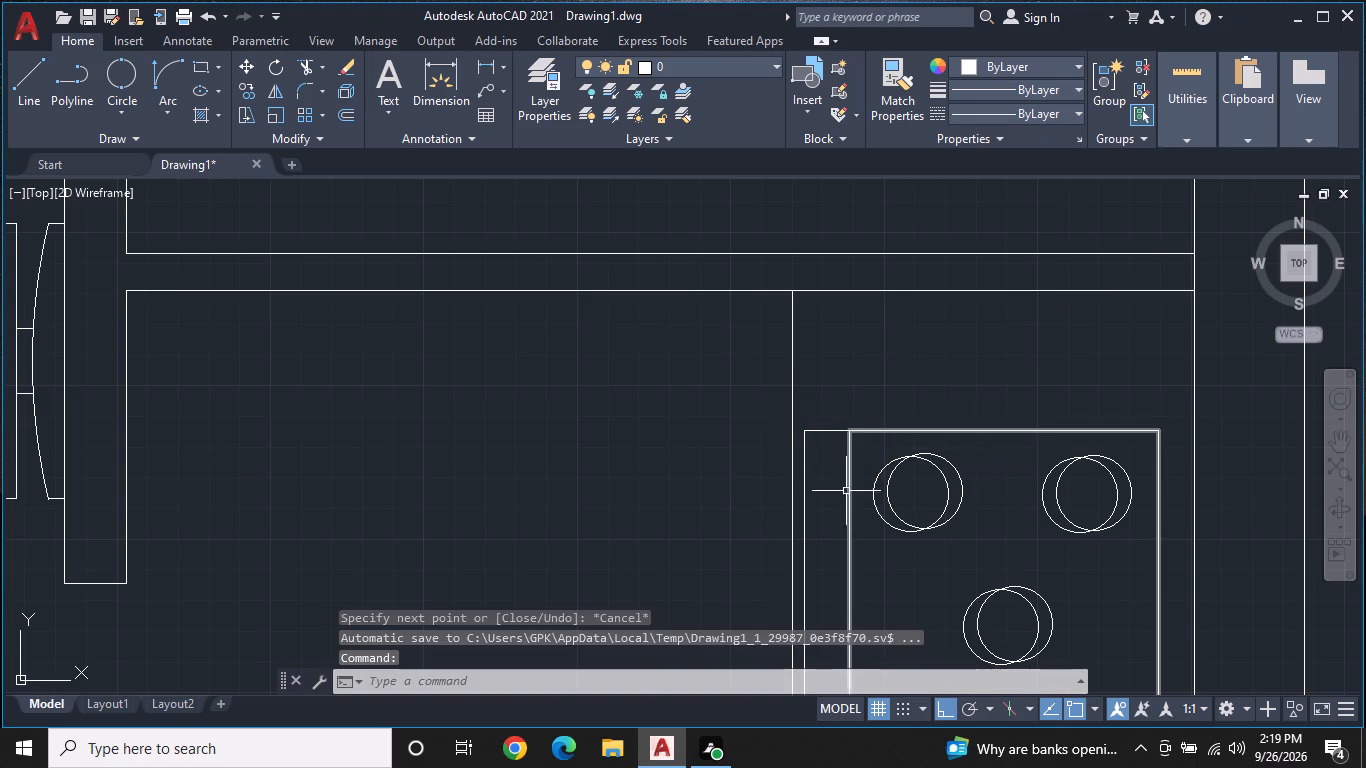
Draw a small circle of about 1" radius inside the strip near its north end.
middle_drag(846, 491, 854, 409)
scroll(829, 422, up, 1)
text(C)
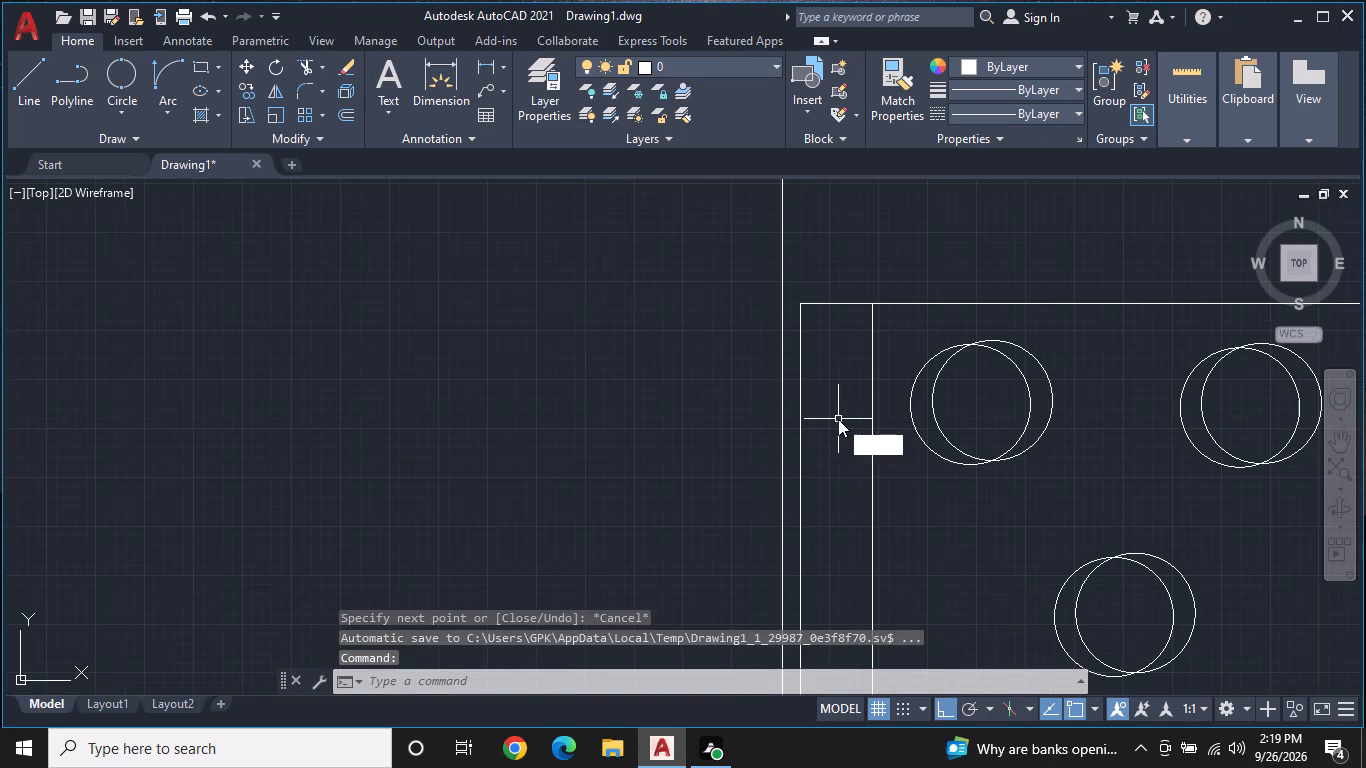
key(space)
click(831, 420)
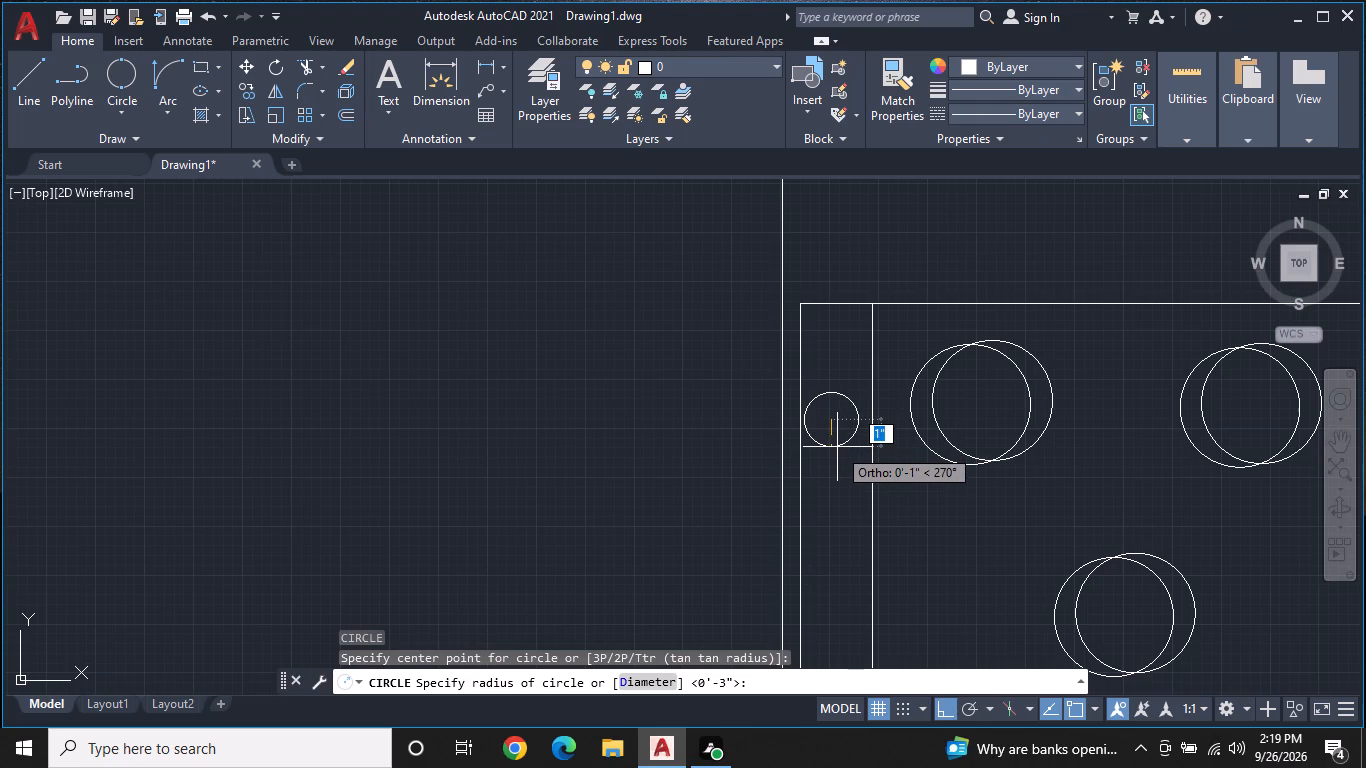
click(838, 444)
key(space)
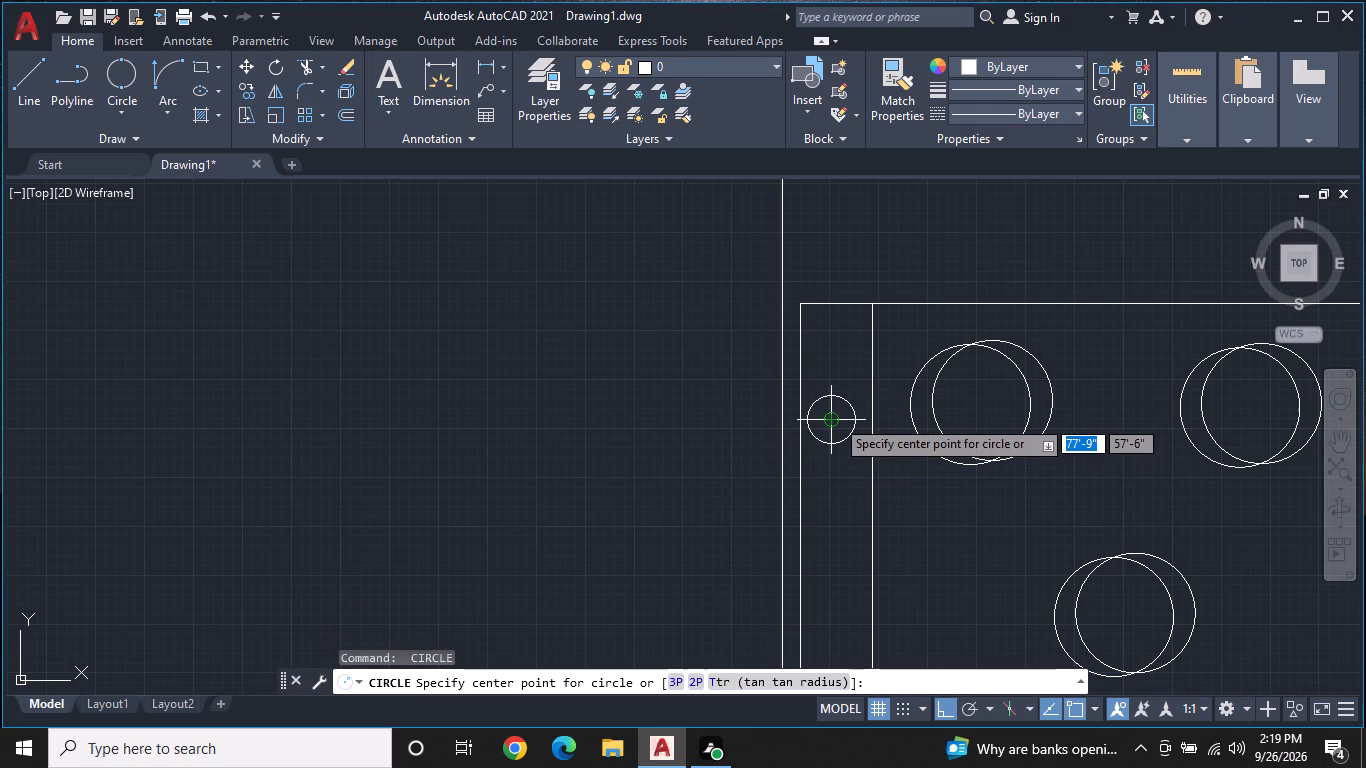
key(Escape)
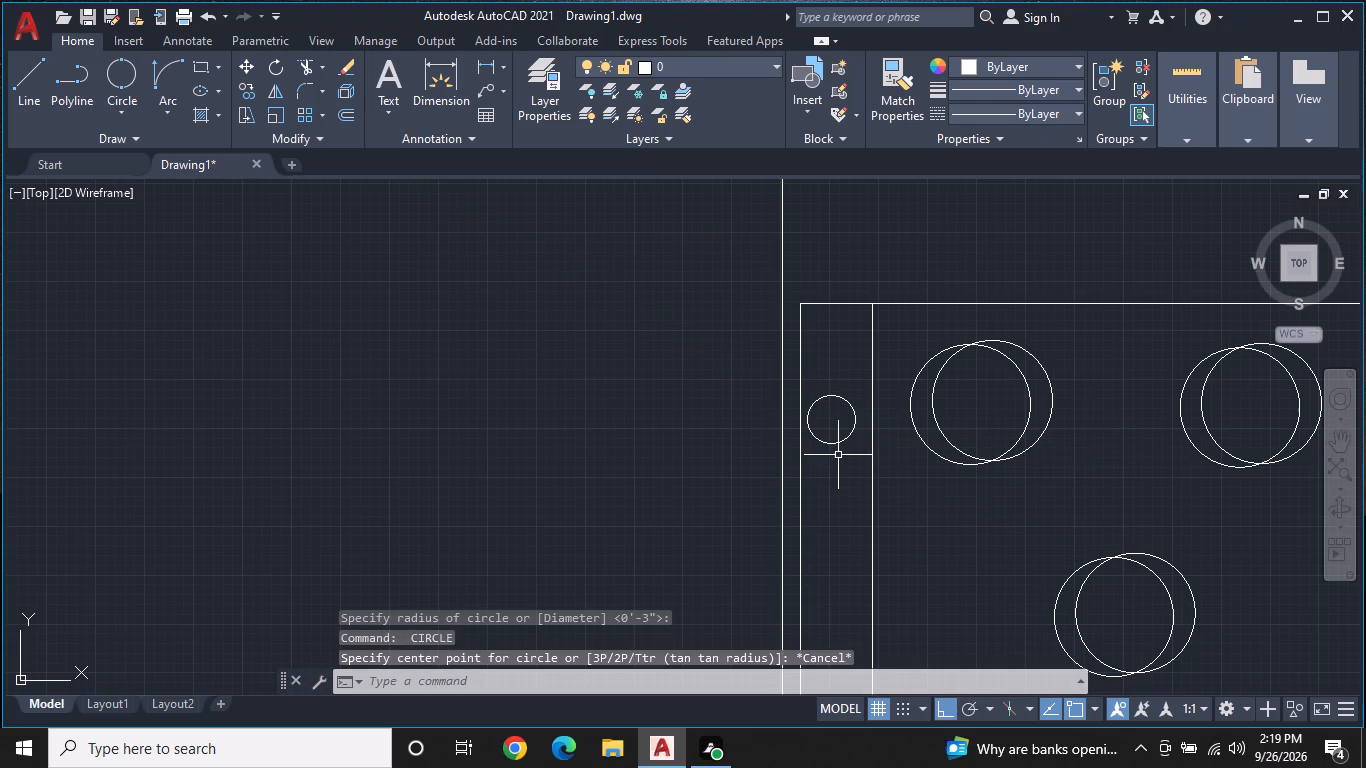
Copy the small circle slightly east of itself within the strip to form an overlapping knob pair.
click(834, 441)
right_click(834, 441)
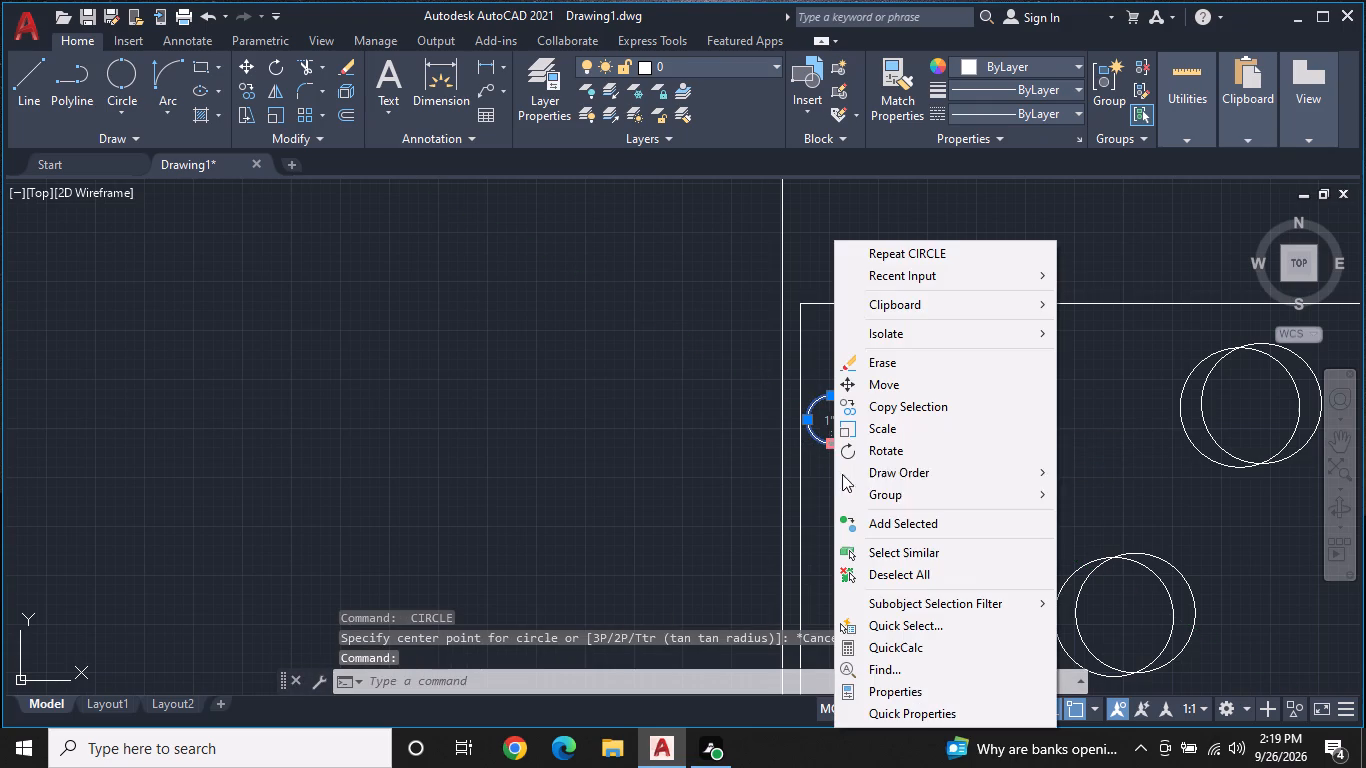
click(887, 408)
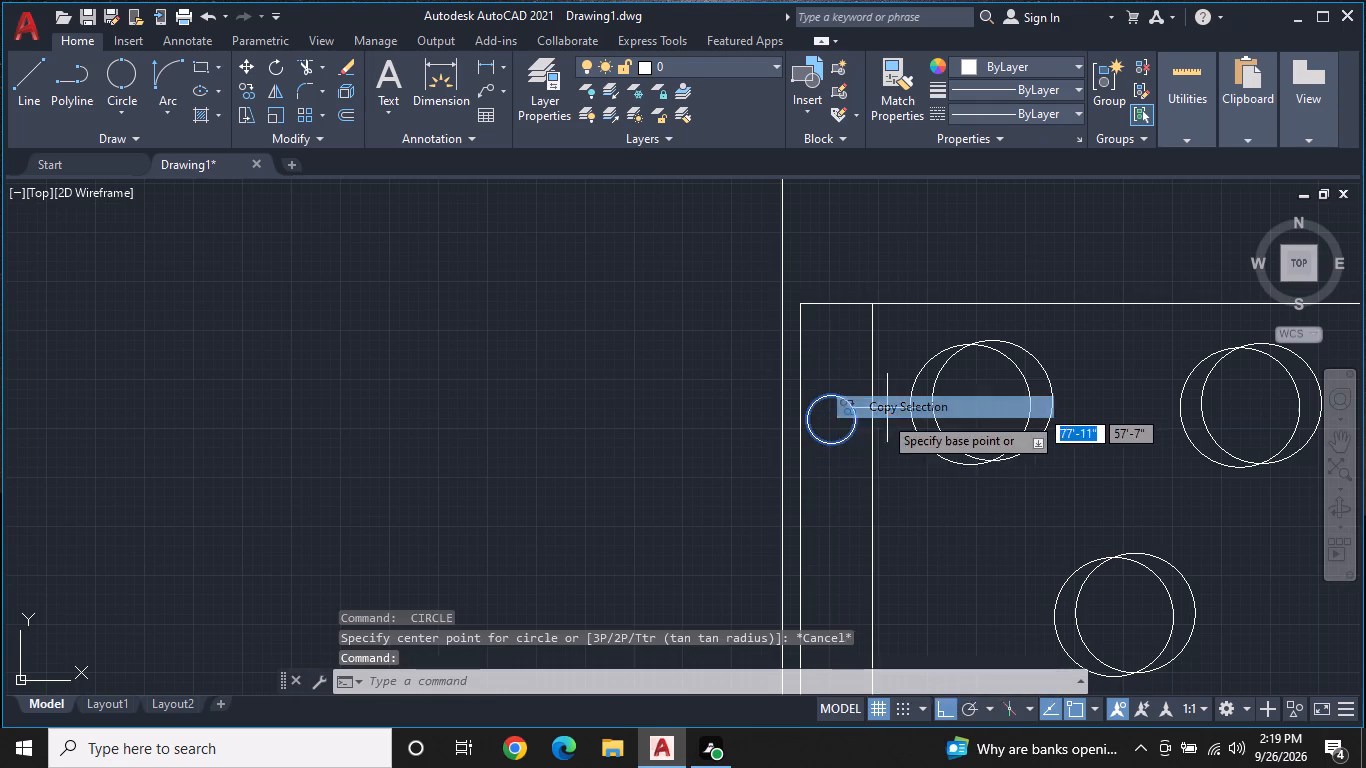
click(833, 447)
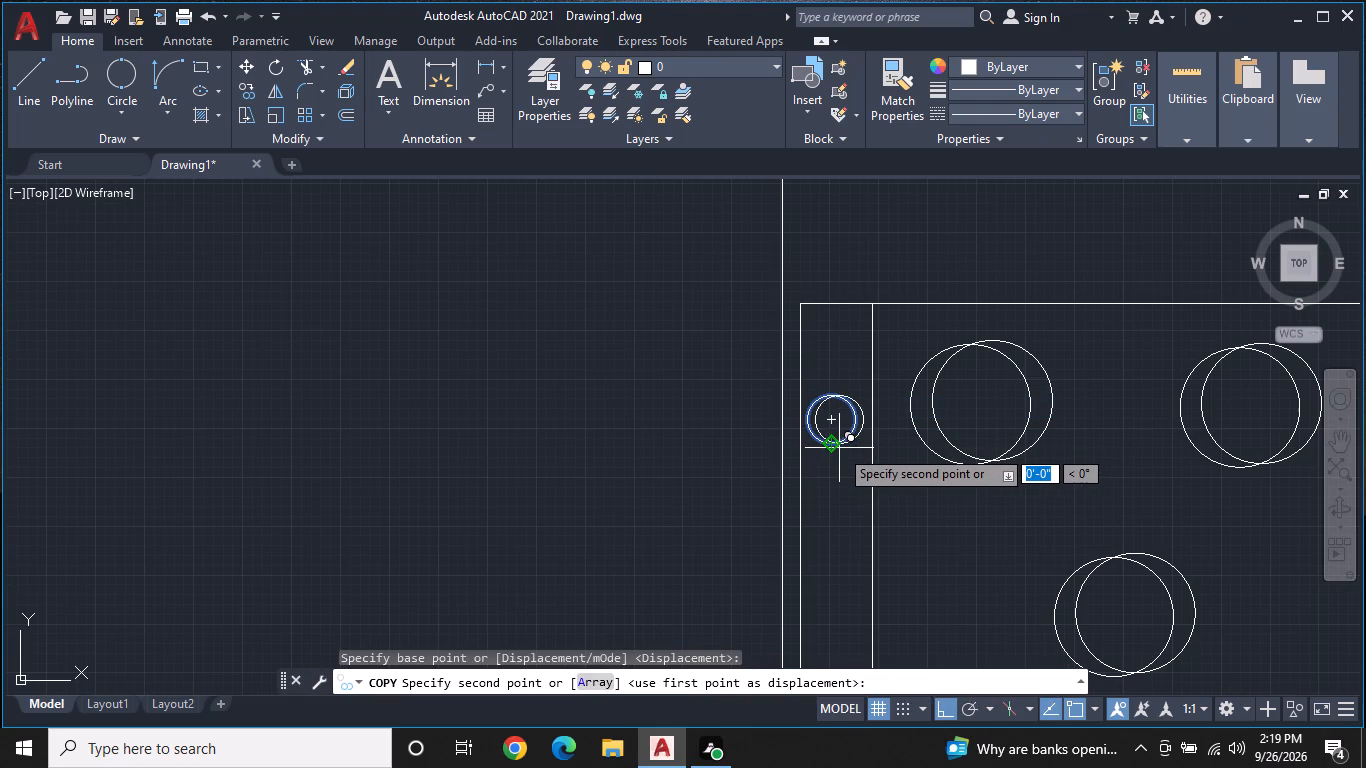
click(840, 448)
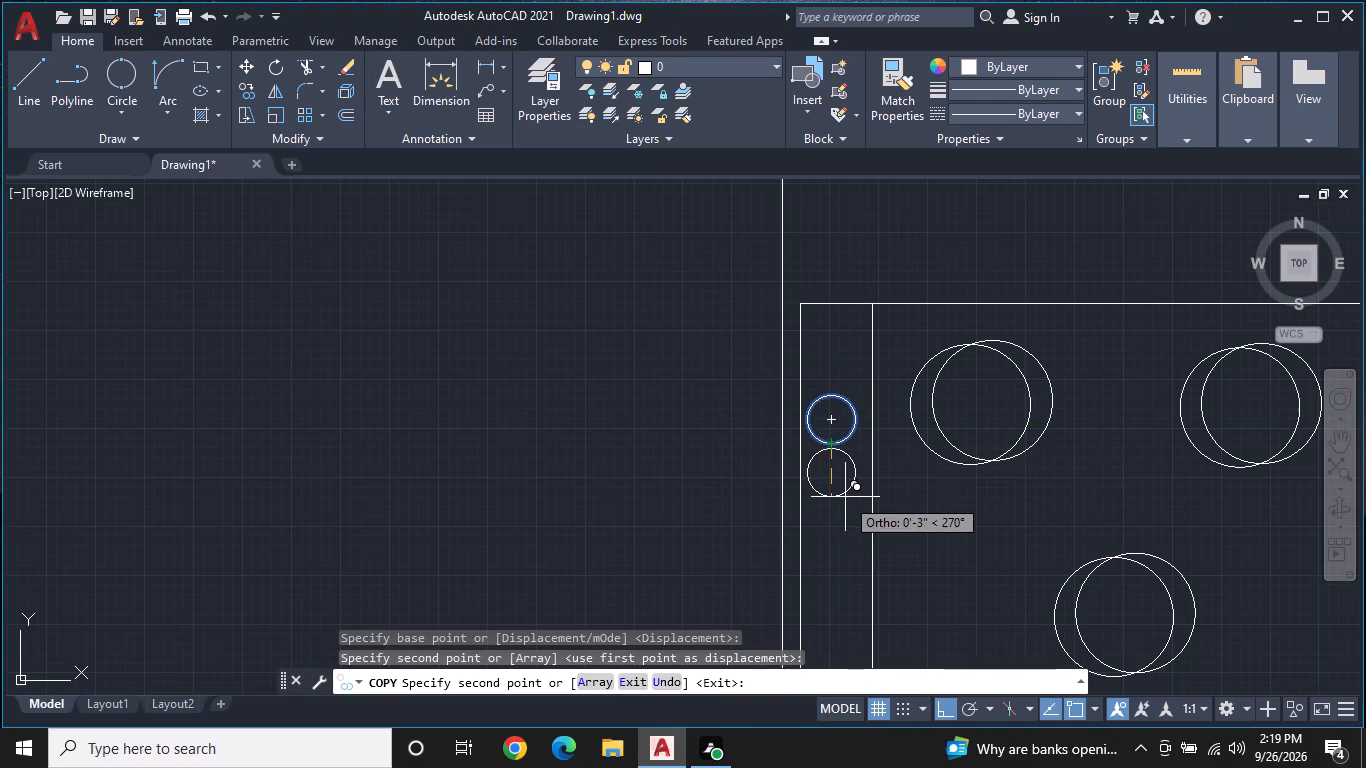
click(841, 439)
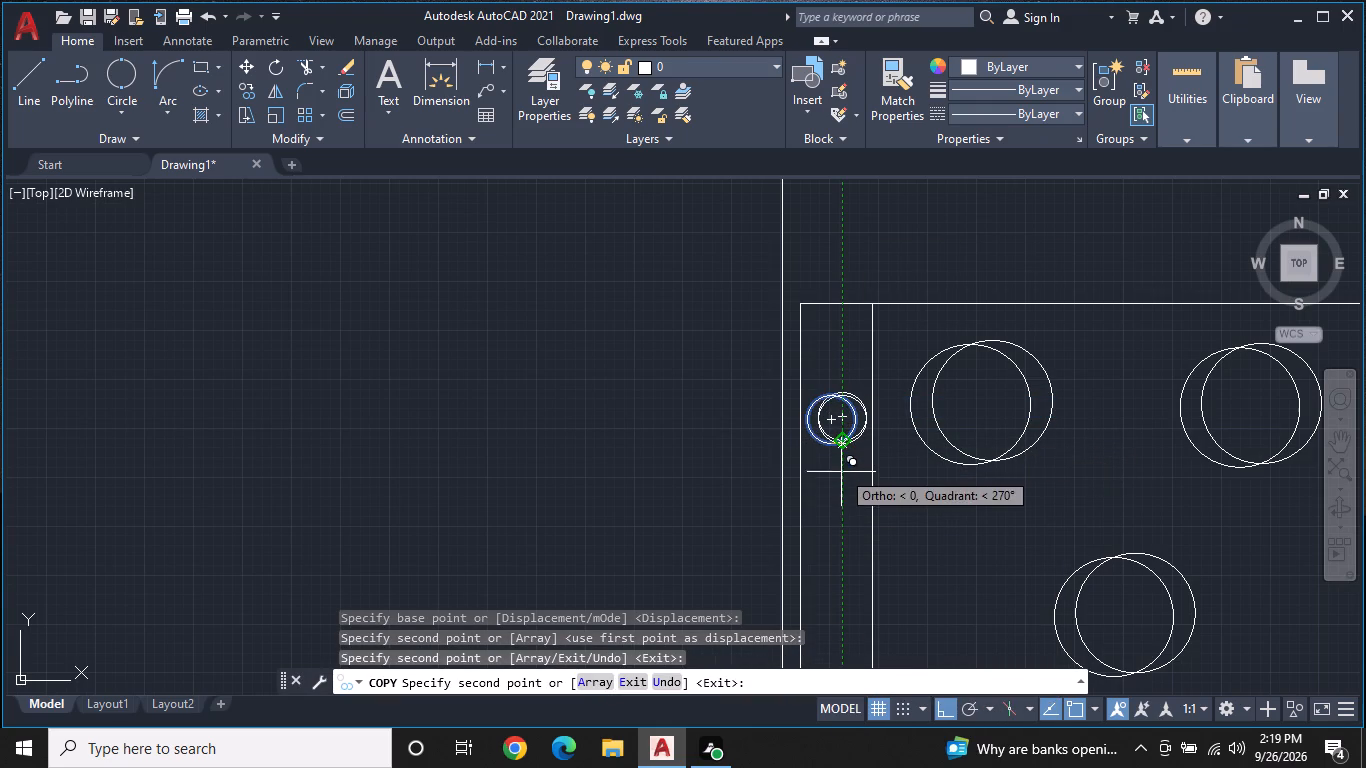
key(Escape)
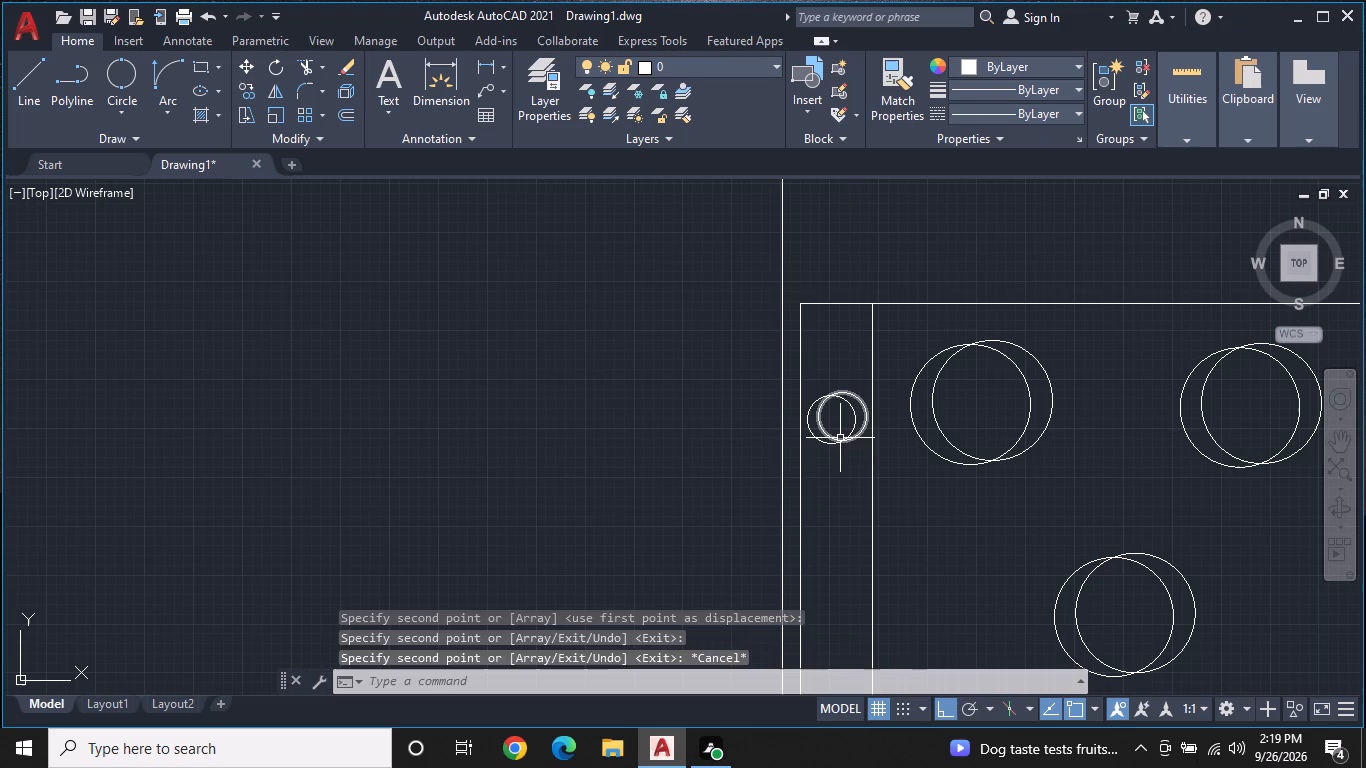
Copy the small circle pair to three more positions down the strip, the first about 6" and the last about 2'-1" below it.
click(840, 438)
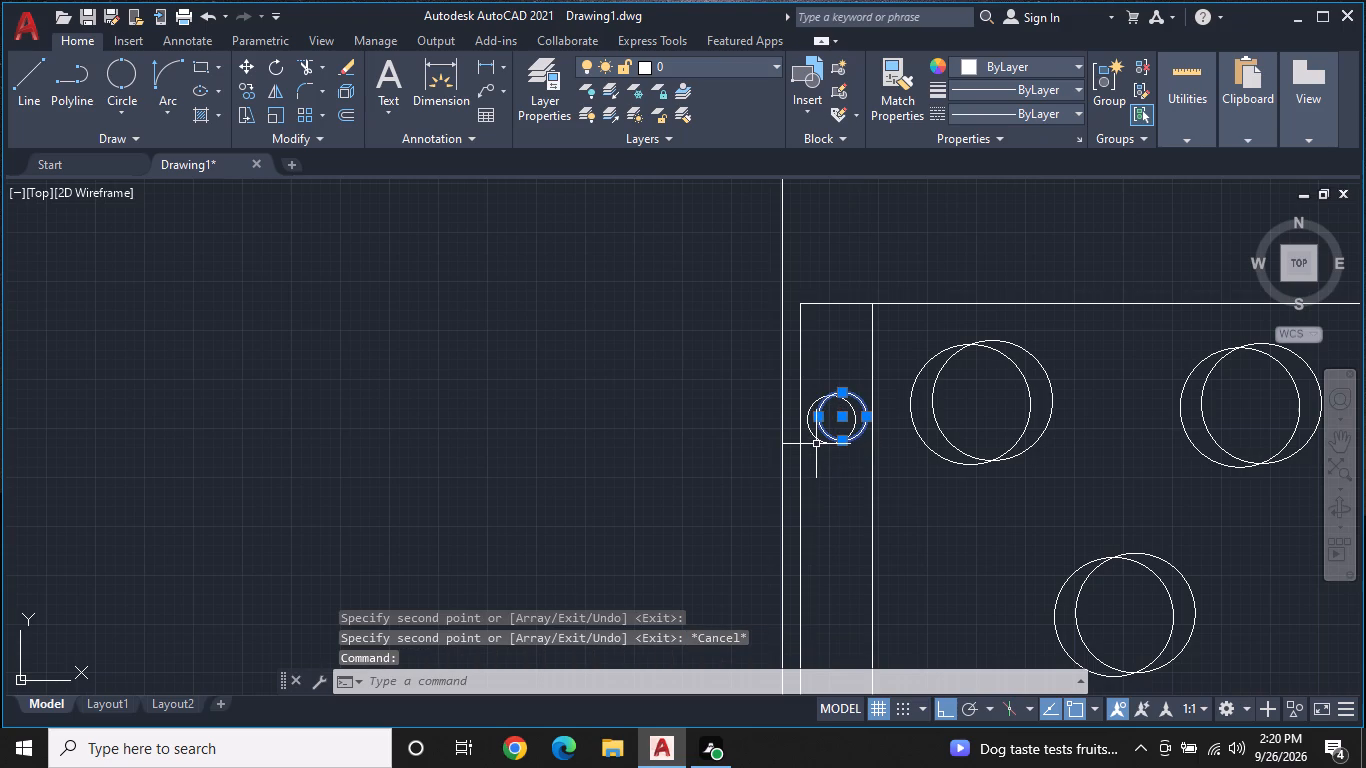
click(817, 437)
right_click(831, 459)
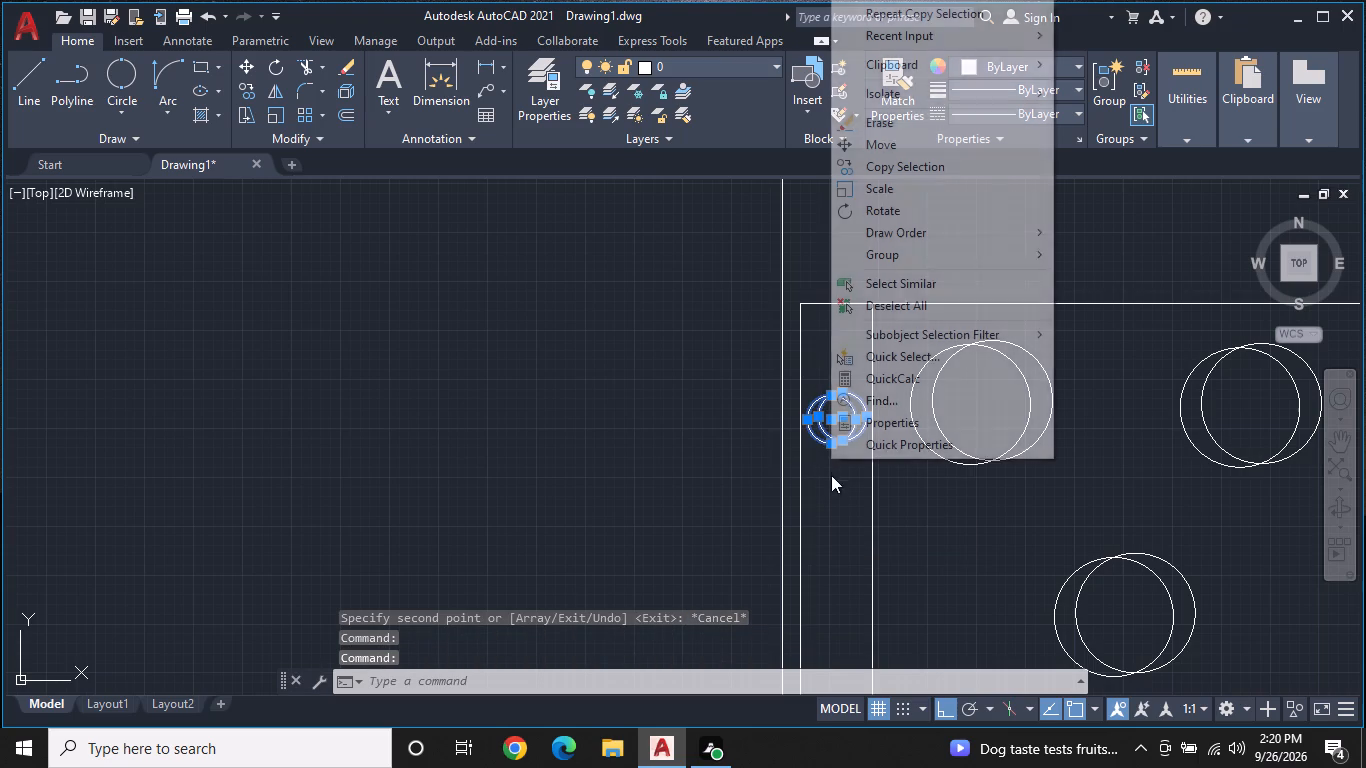
click(921, 164)
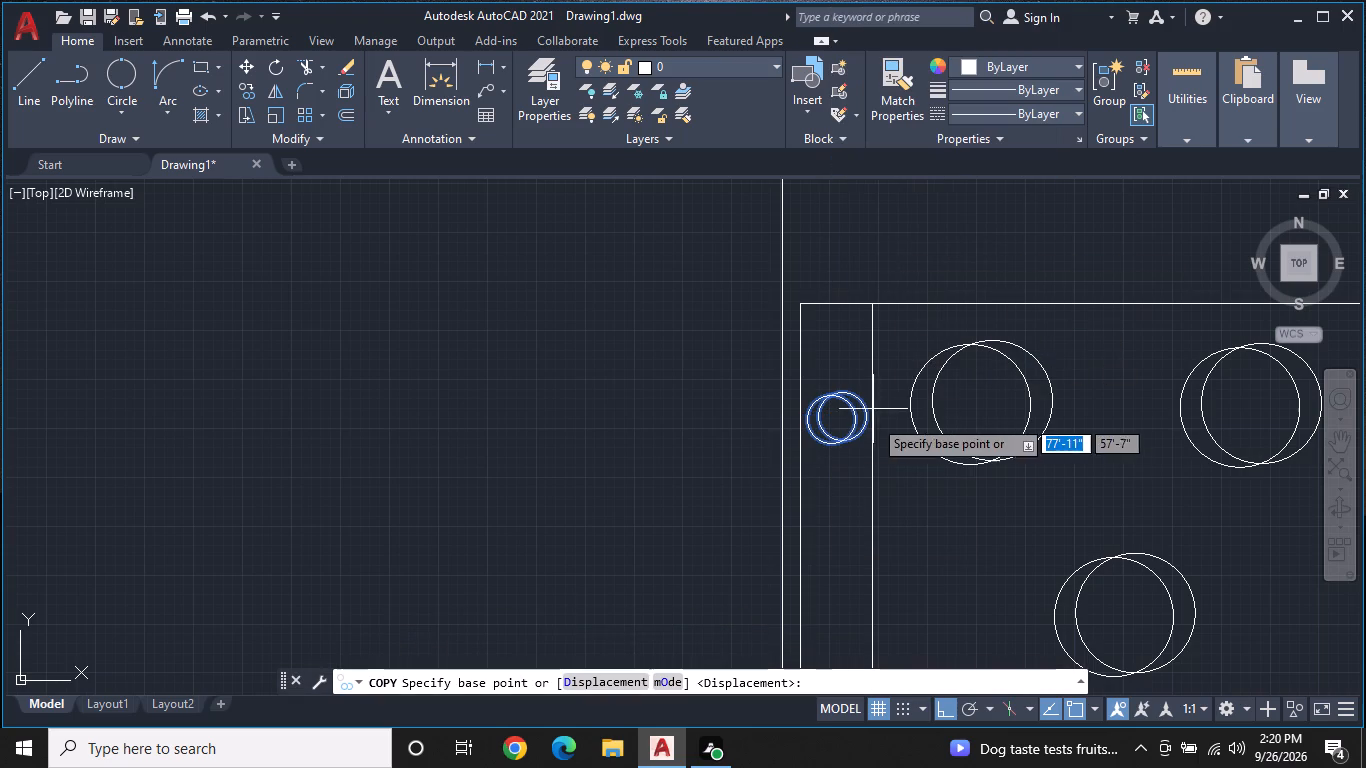
click(844, 445)
middle_drag(843, 513, 842, 511)
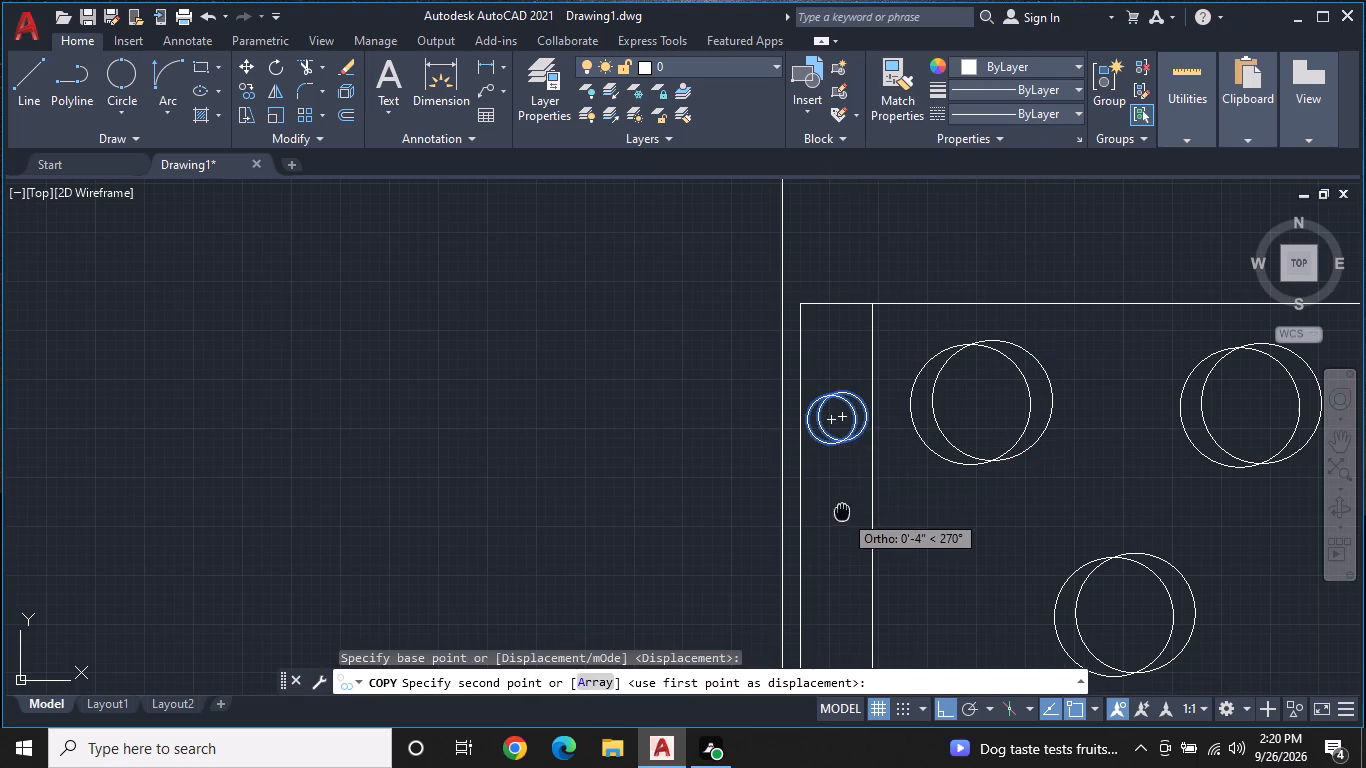
middle_drag(842, 511, 816, 381)
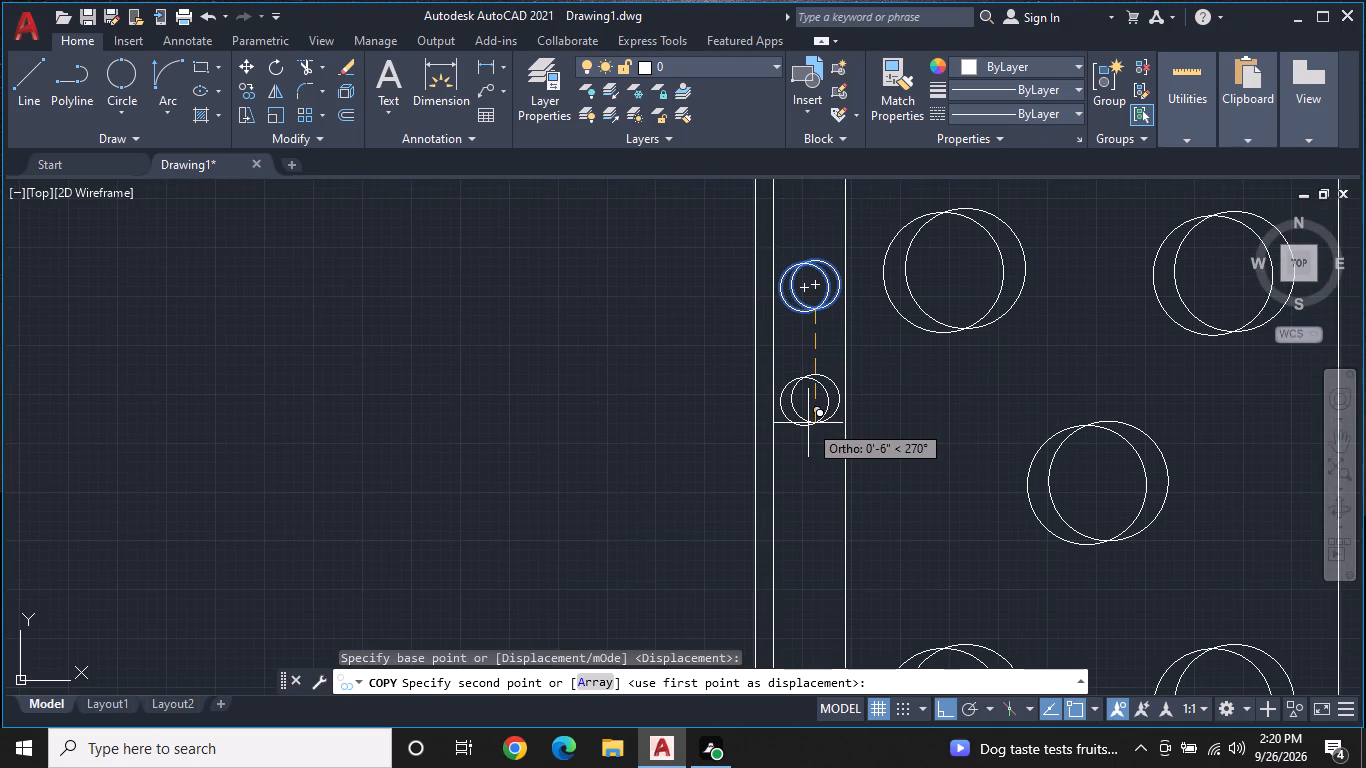
click(807, 423)
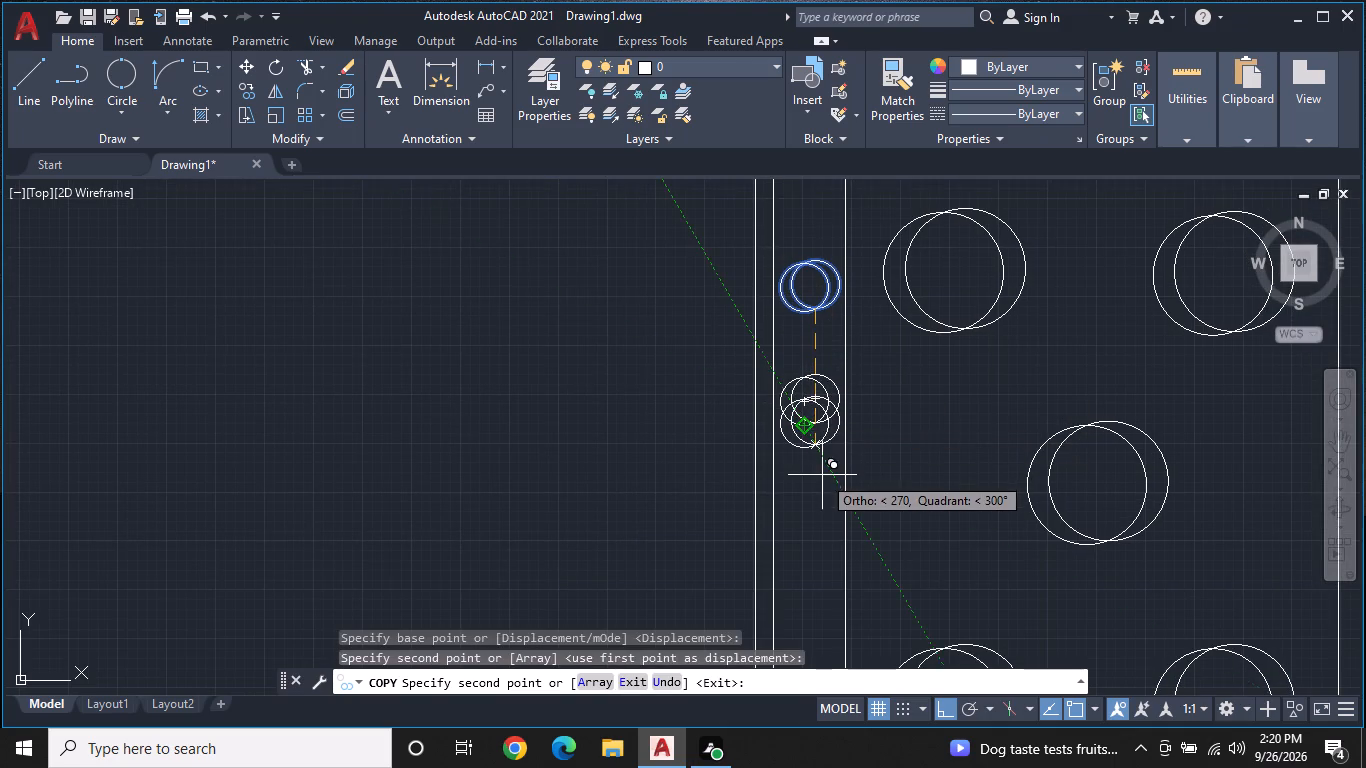
middle_drag(822, 476, 806, 304)
scroll(808, 309, up, 1)
scroll(797, 459, down, 2)
middle_drag(801, 501, 799, 402)
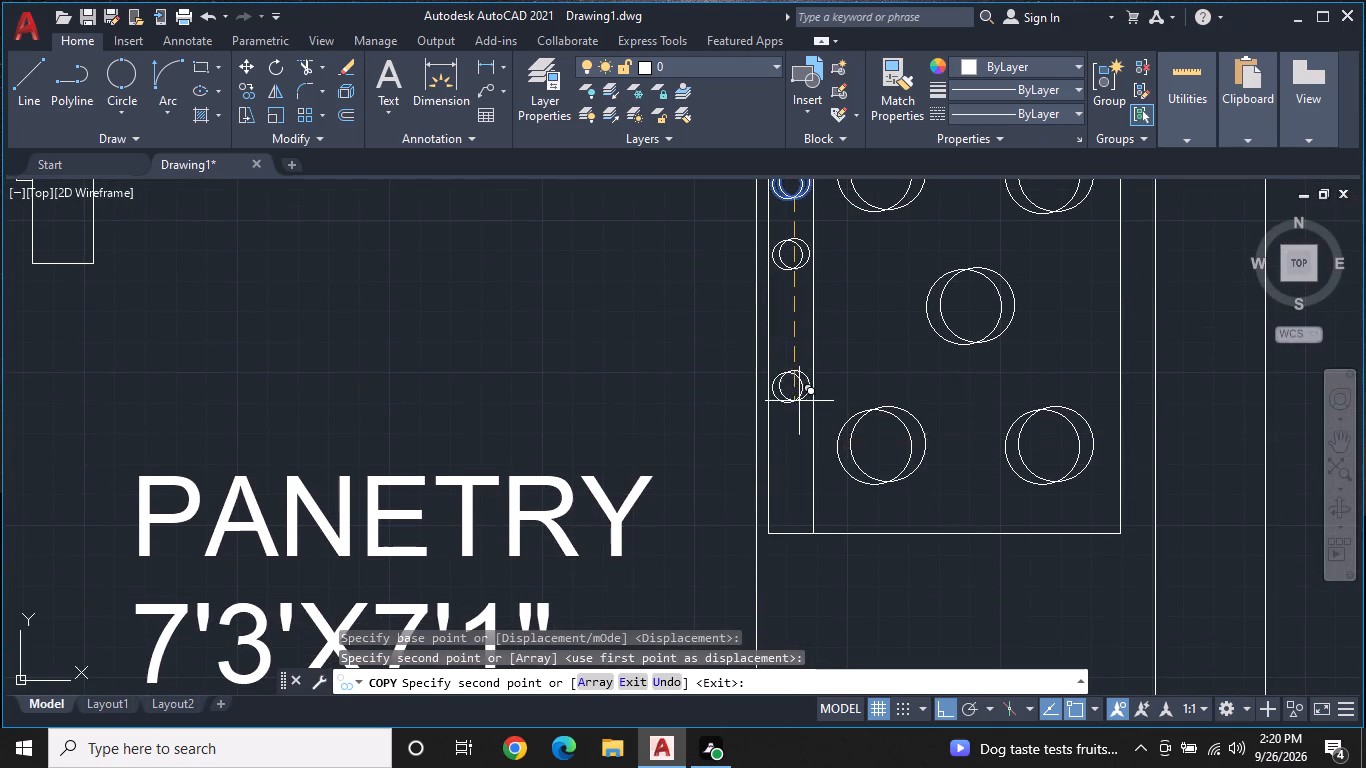
click(798, 444)
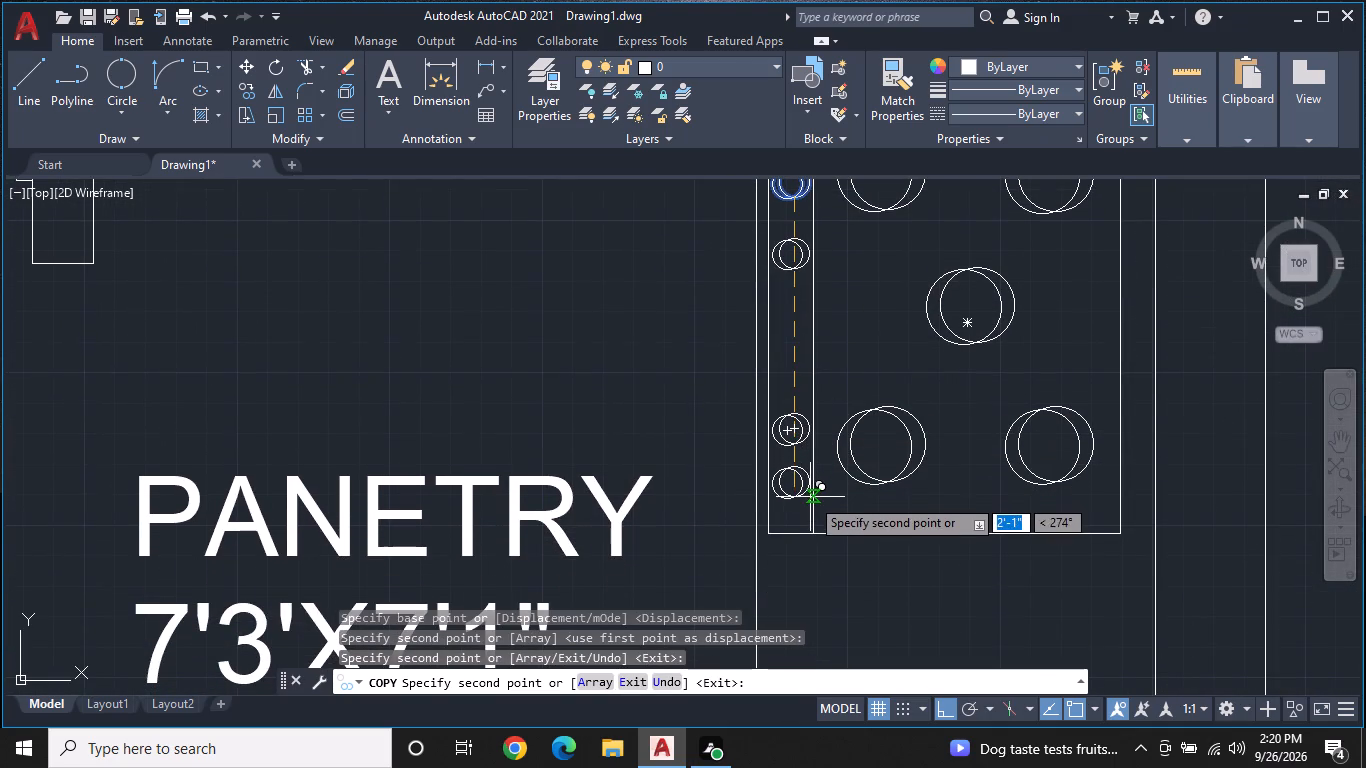
click(810, 497)
key(Escape)
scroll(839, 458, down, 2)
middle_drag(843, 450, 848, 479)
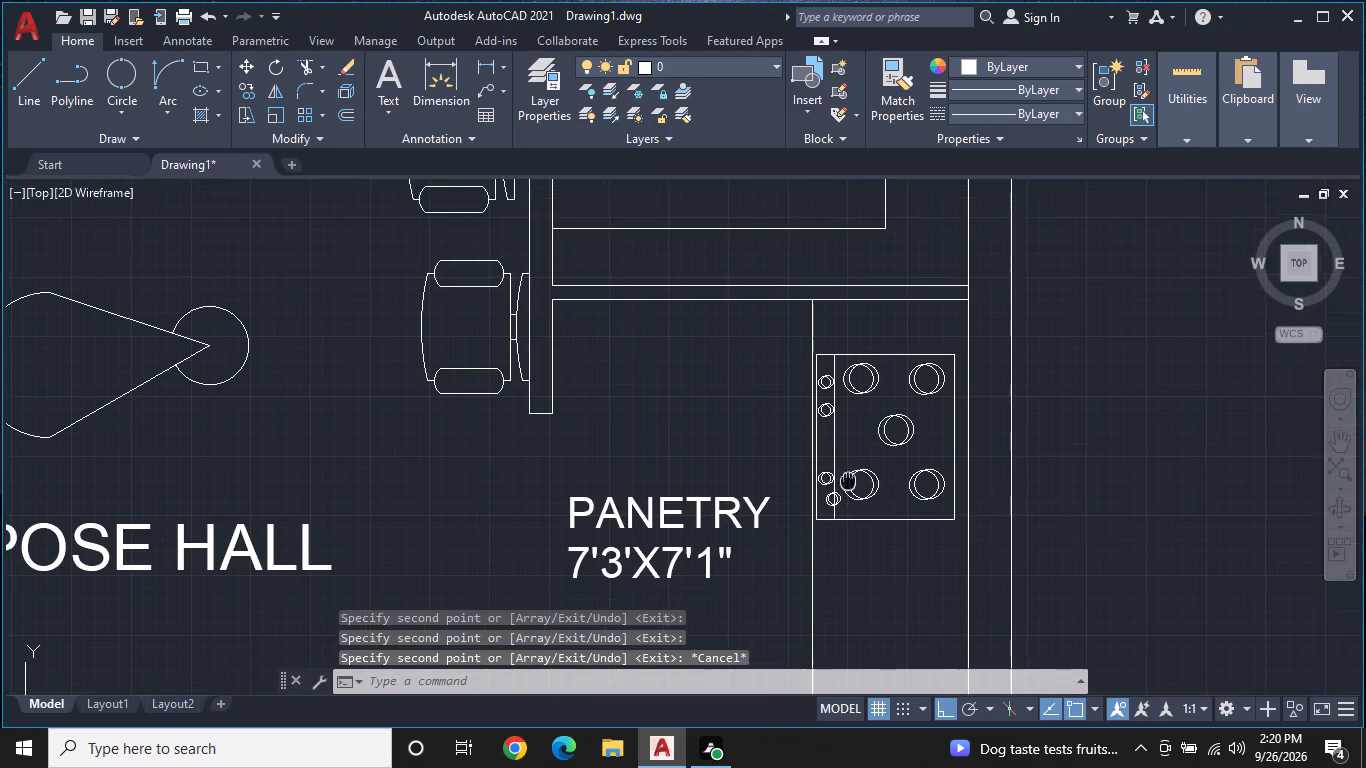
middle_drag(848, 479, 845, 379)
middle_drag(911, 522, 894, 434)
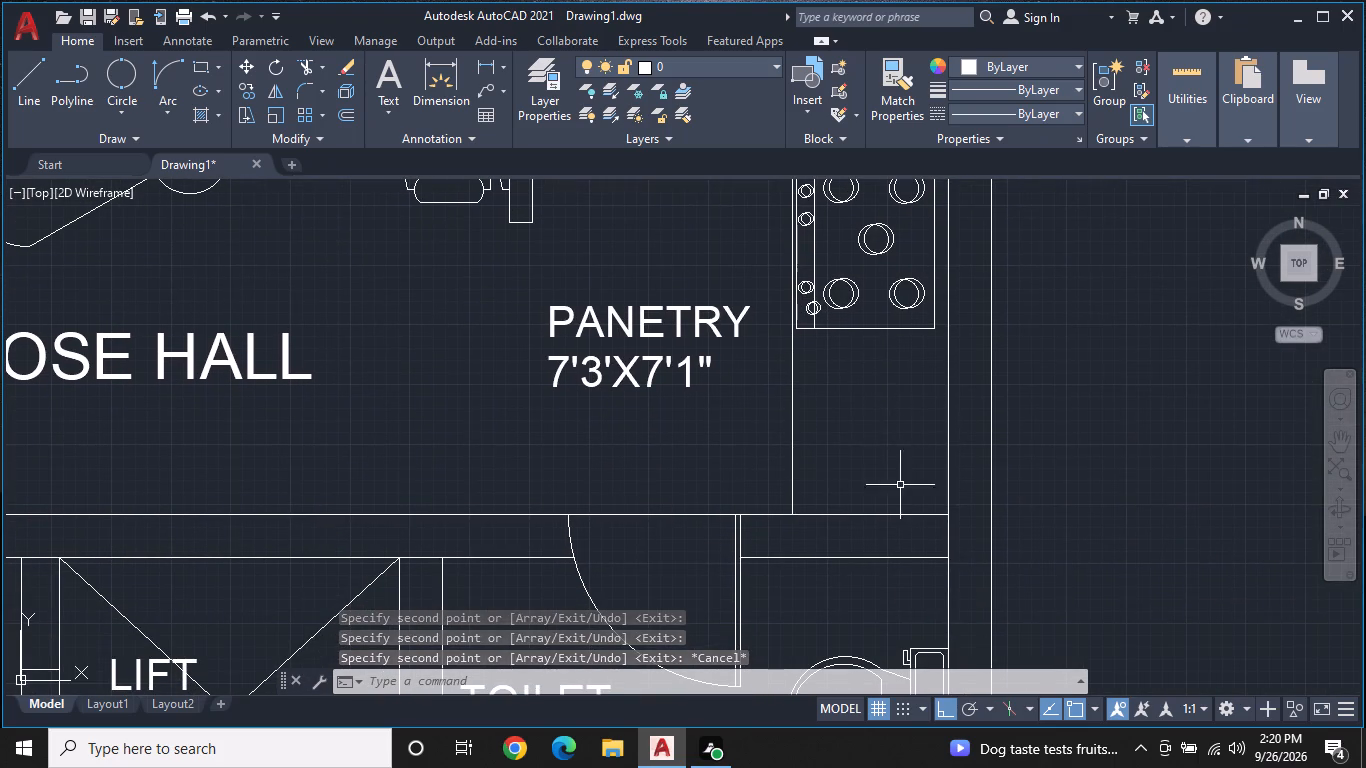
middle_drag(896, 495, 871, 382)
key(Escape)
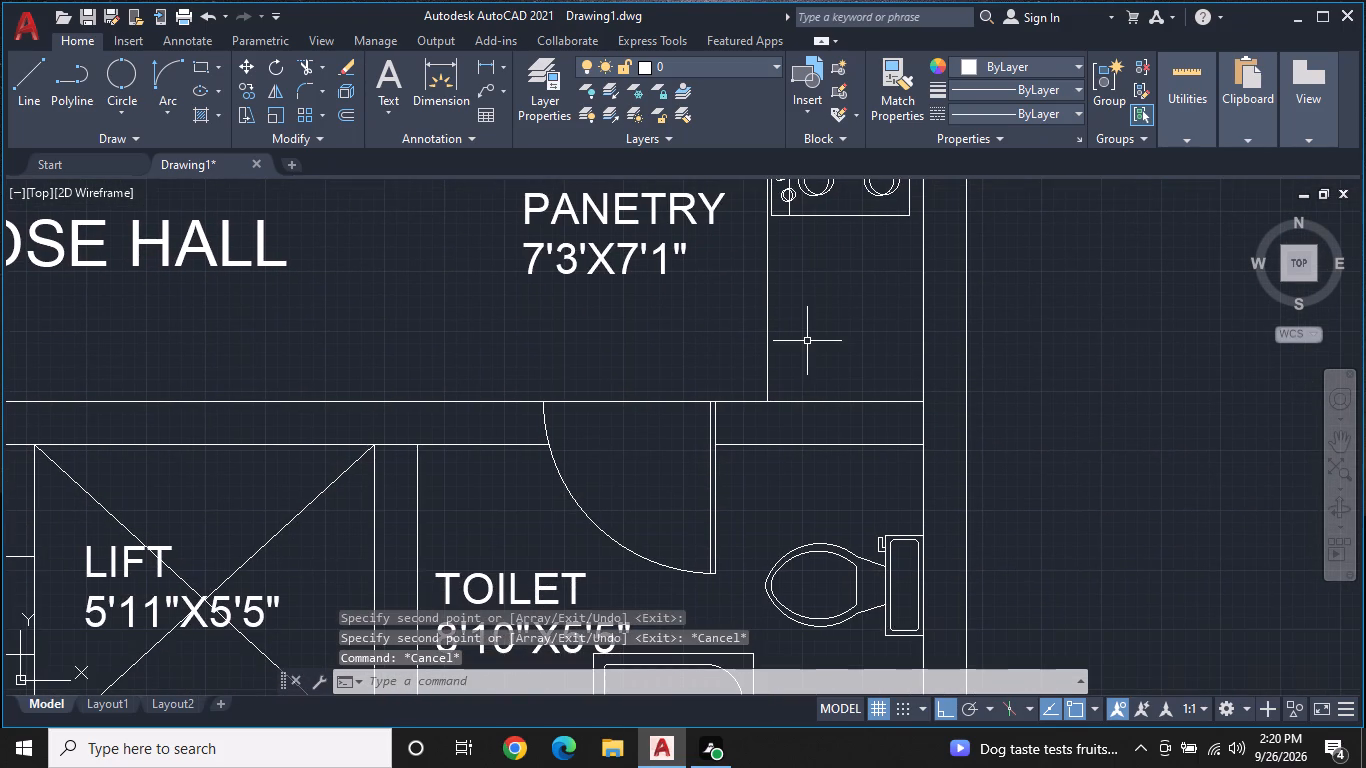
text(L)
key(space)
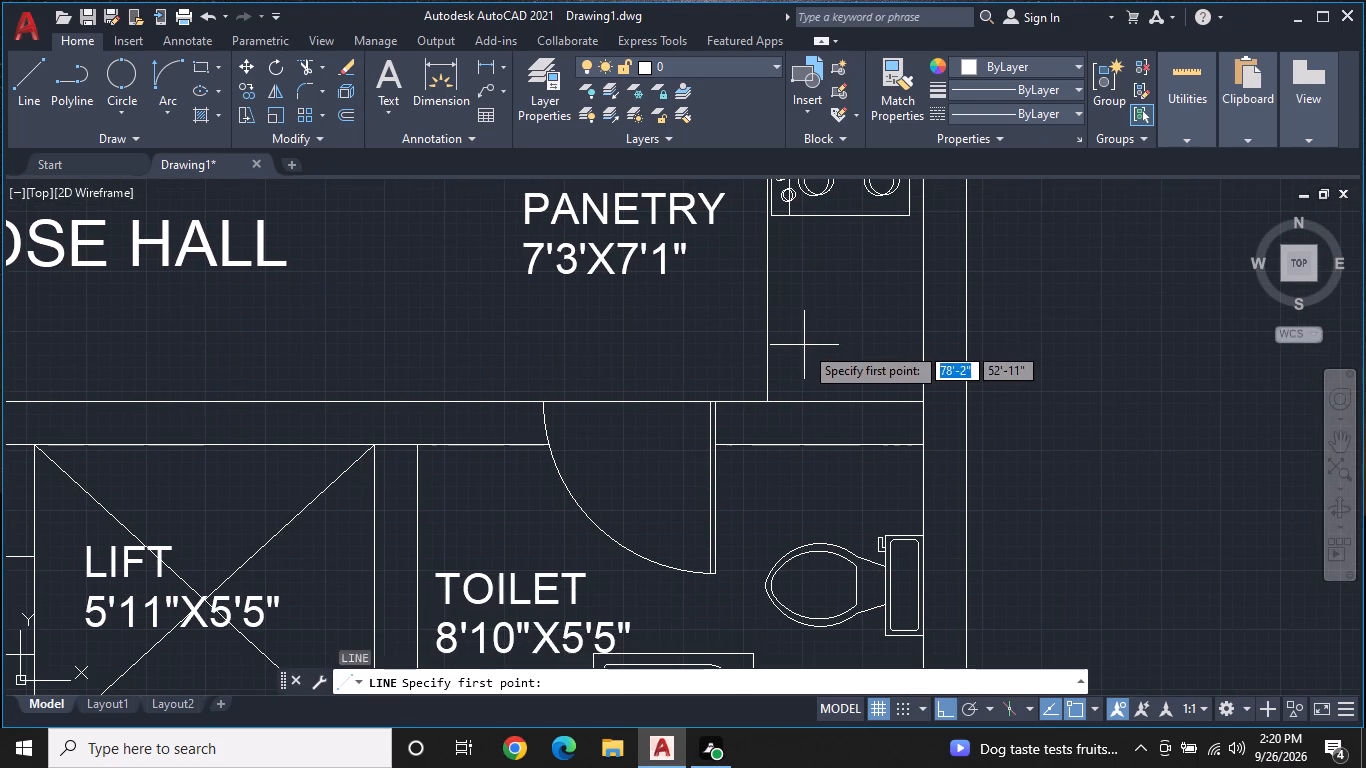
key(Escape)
Draw a rectangle about 1'-11" wide and 2'-7" tall on the PANETRY counter south of the hob.
text(REC)
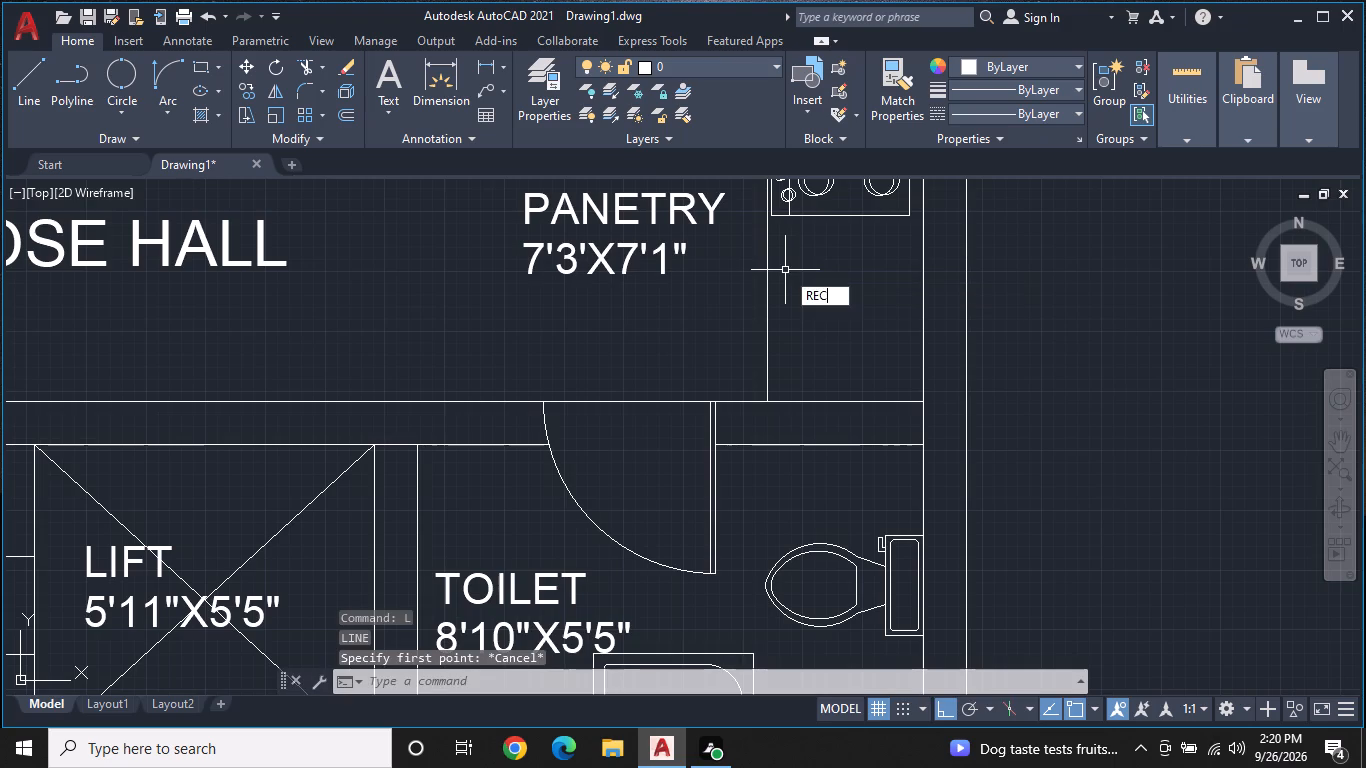
key(space)
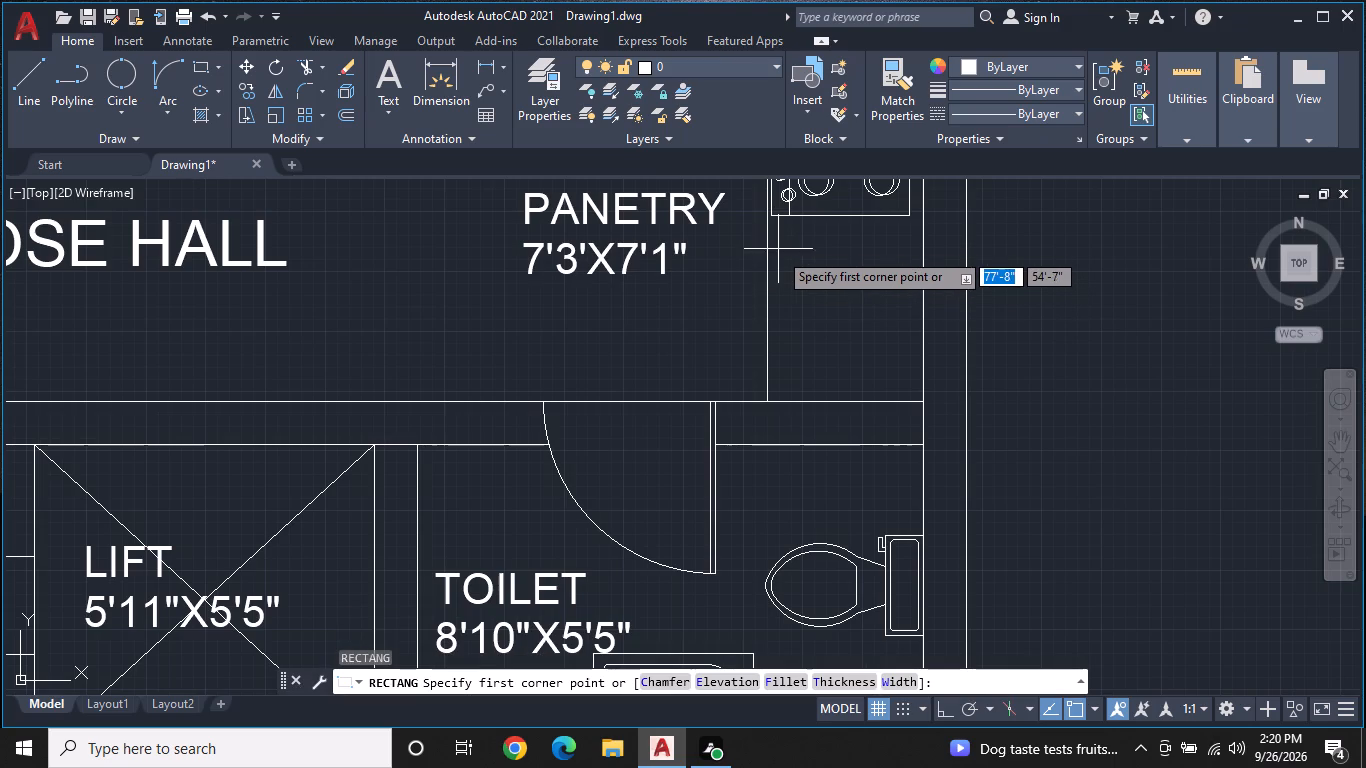
click(790, 236)
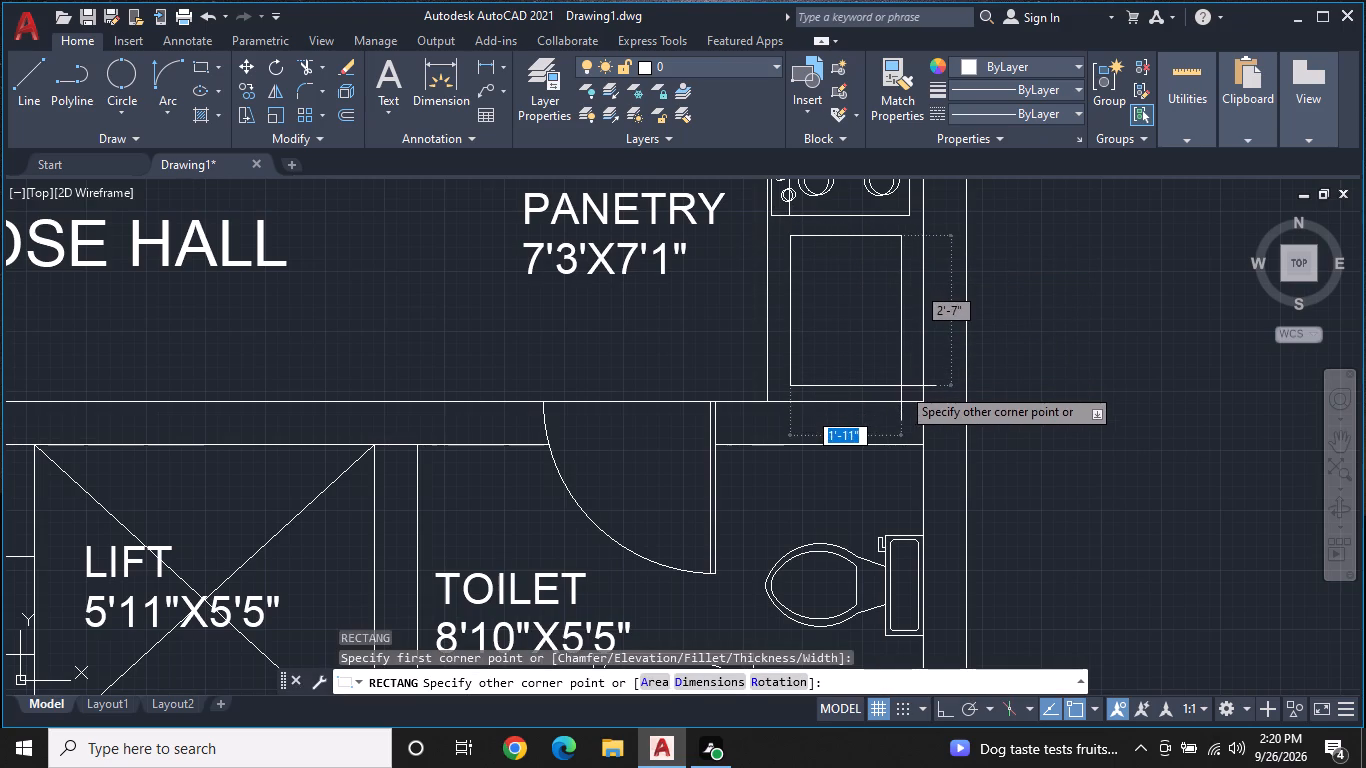
click(901, 386)
key(space)
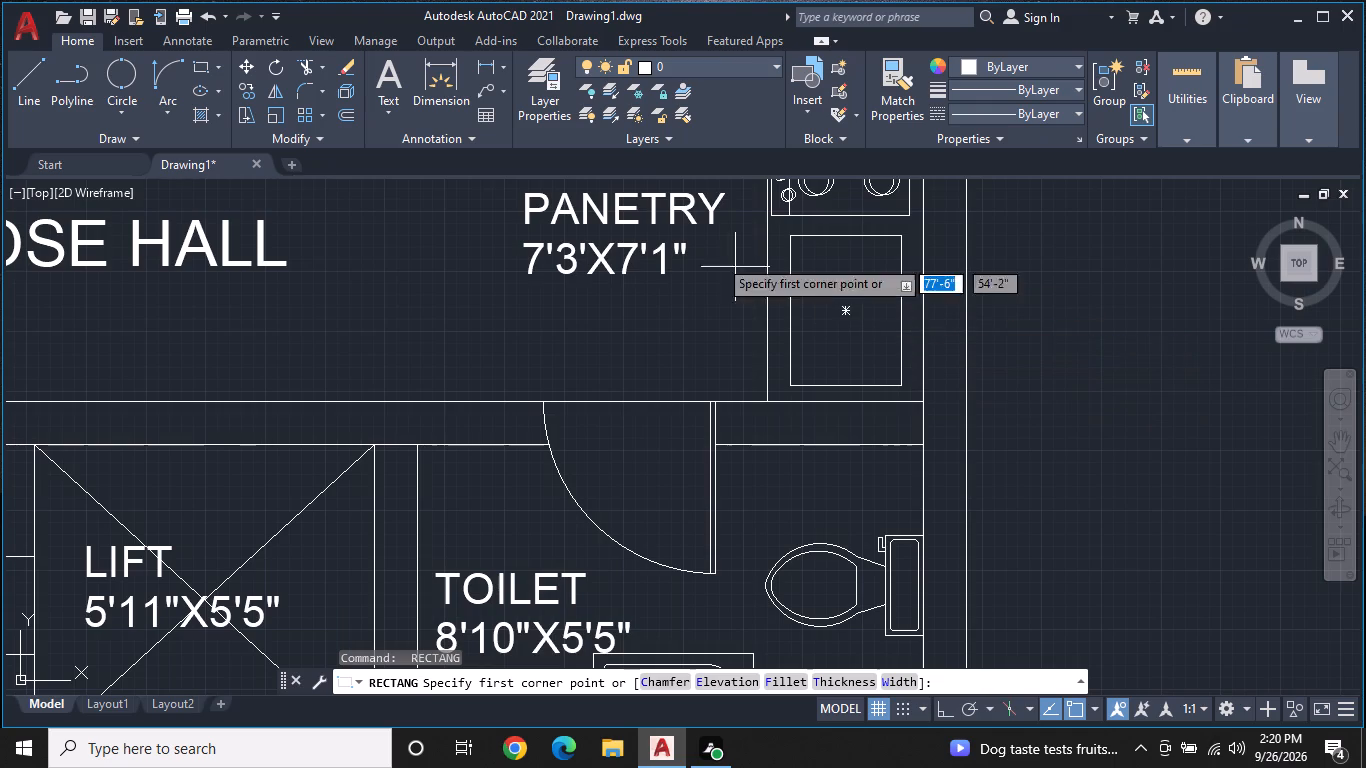
Offset the PANETRY counter rectangle south of the hob inward by 2".
click(354, 117)
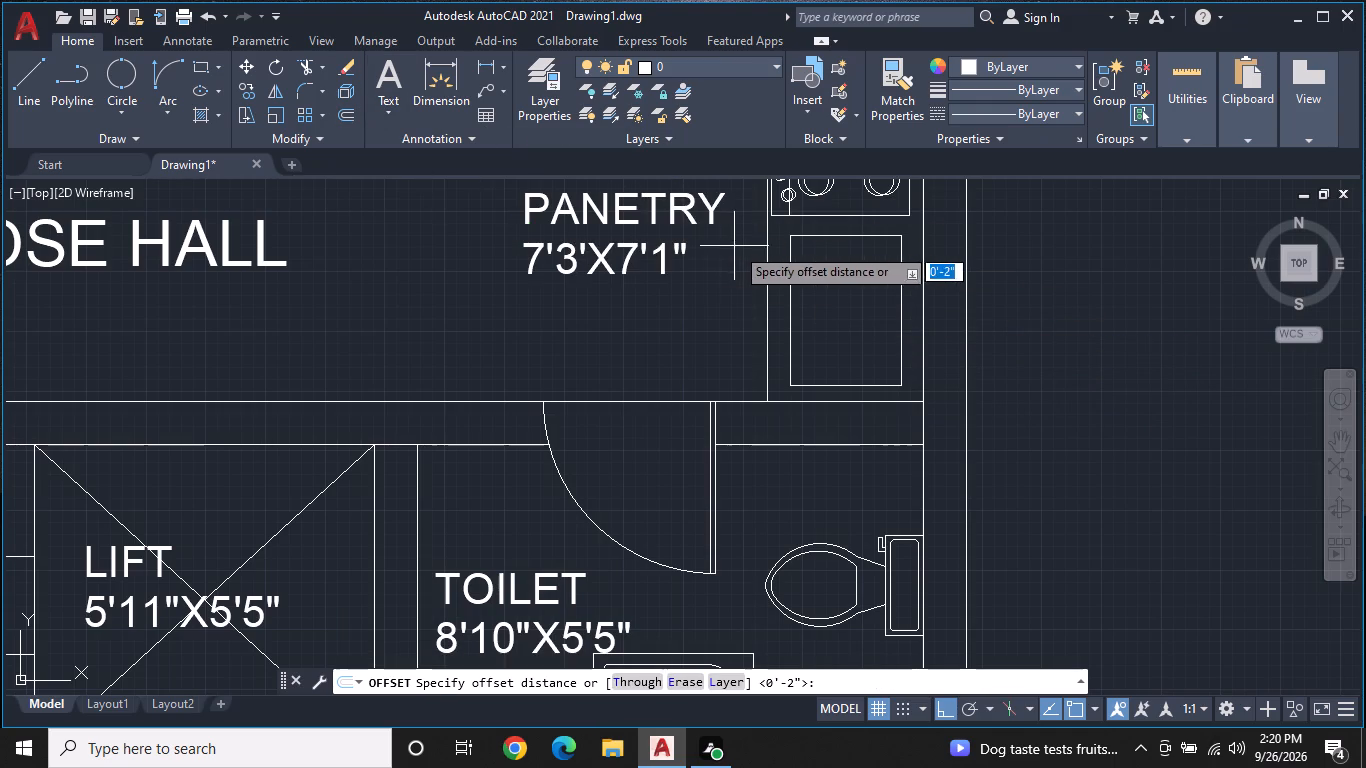
key(space)
click(900, 330)
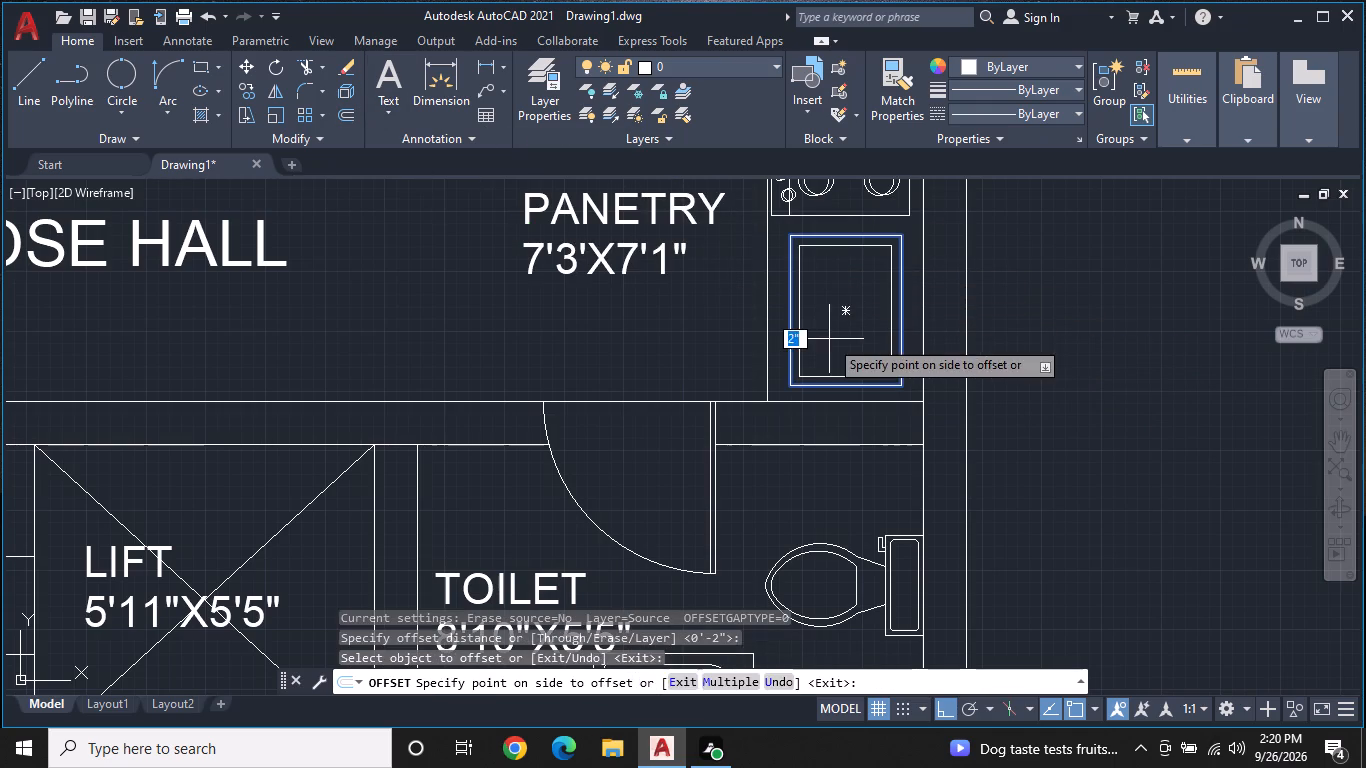
click(829, 339)
key(Escape)
Draw a line across the north wall from the LENIN/STORE room's inner northeast corner to the wall's outer face.
scroll(856, 329, down, 1)
middle_drag(852, 305, 869, 399)
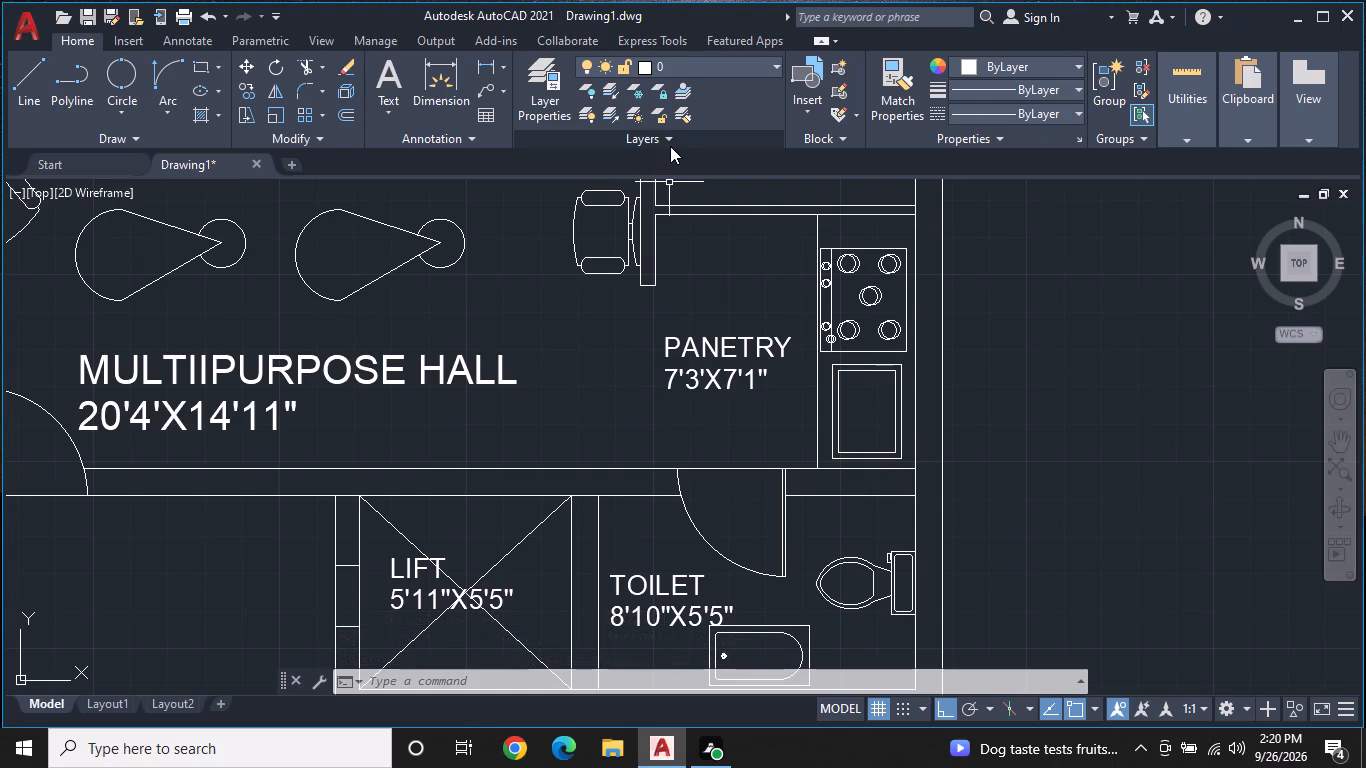
scroll(675, 142, down, 1)
middle_drag(678, 174, 703, 284)
scroll(707, 271, down, 1)
middle_drag(711, 299, 773, 444)
scroll(784, 427, down, 1)
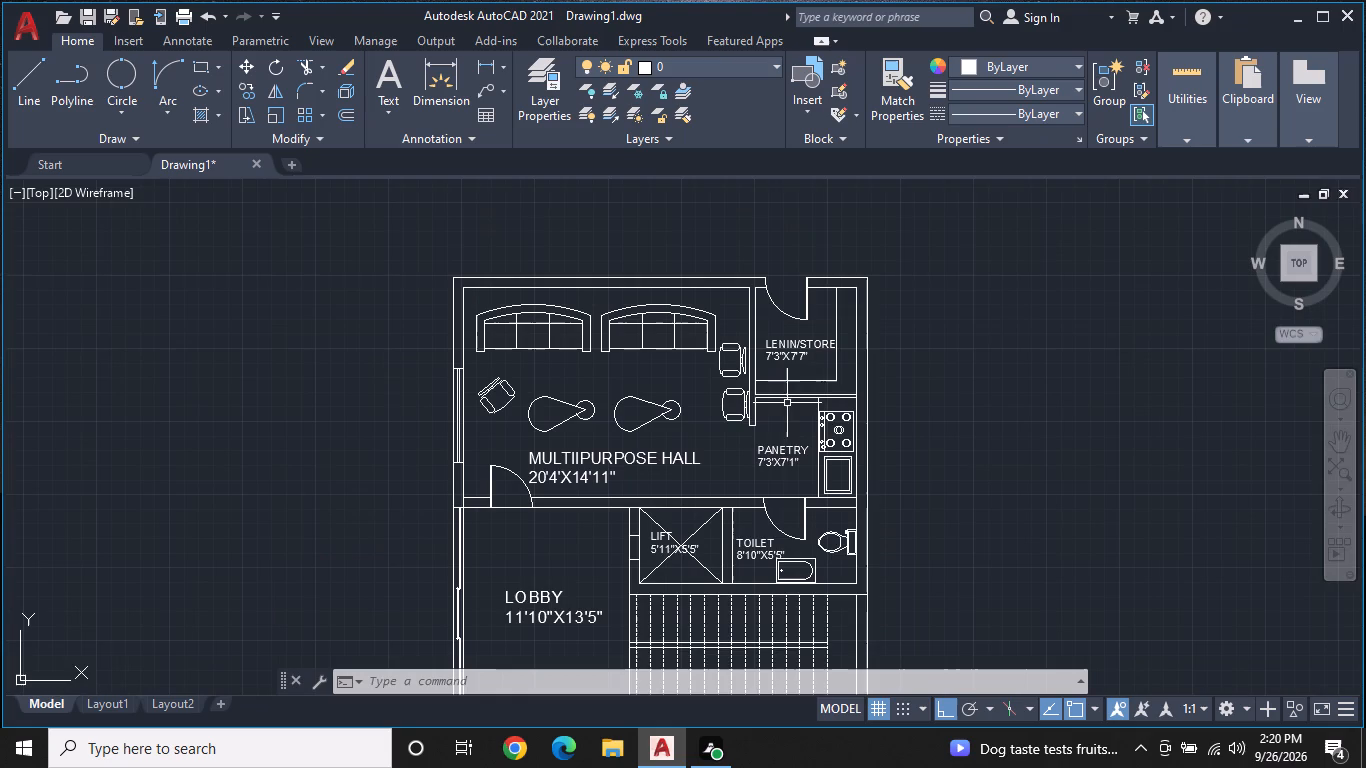
middle_drag(778, 371, 822, 420)
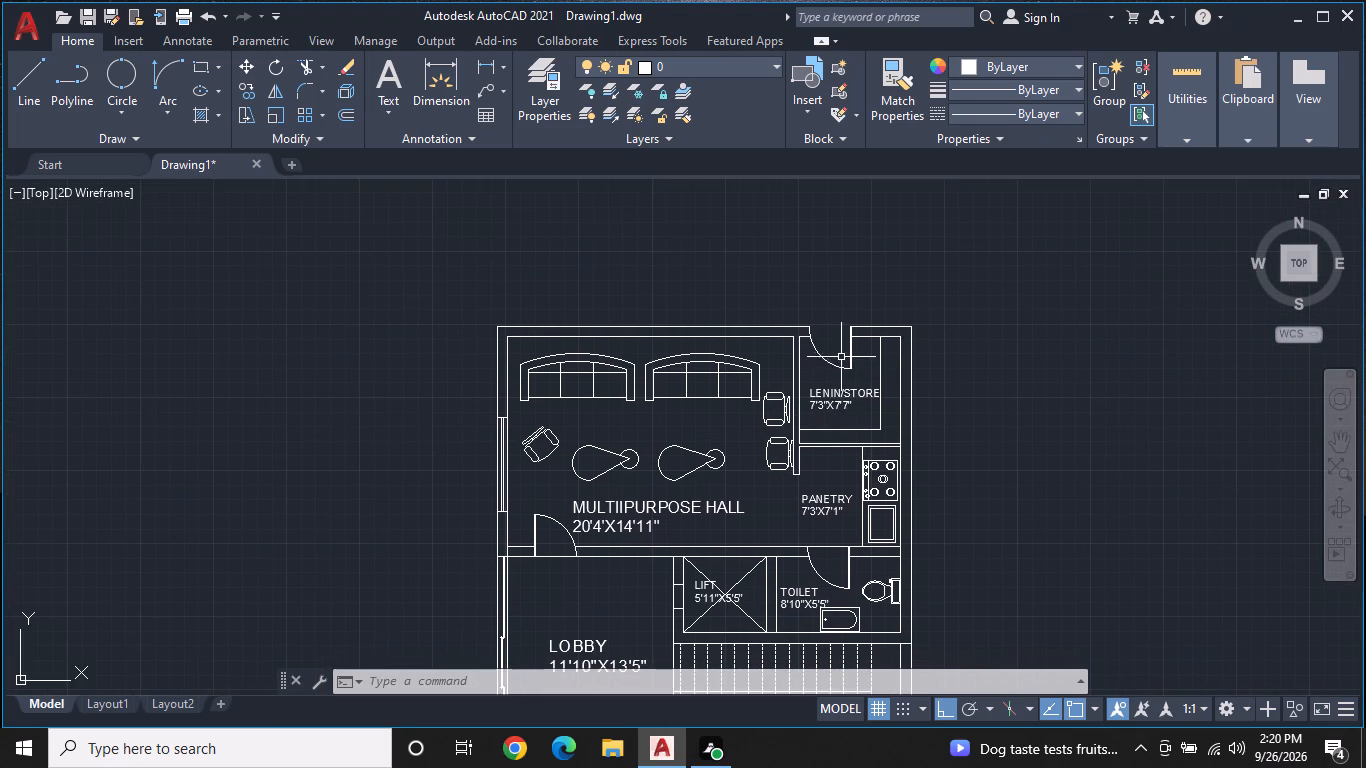
middle_drag(841, 357, 936, 340)
scroll(1001, 311, up, 1)
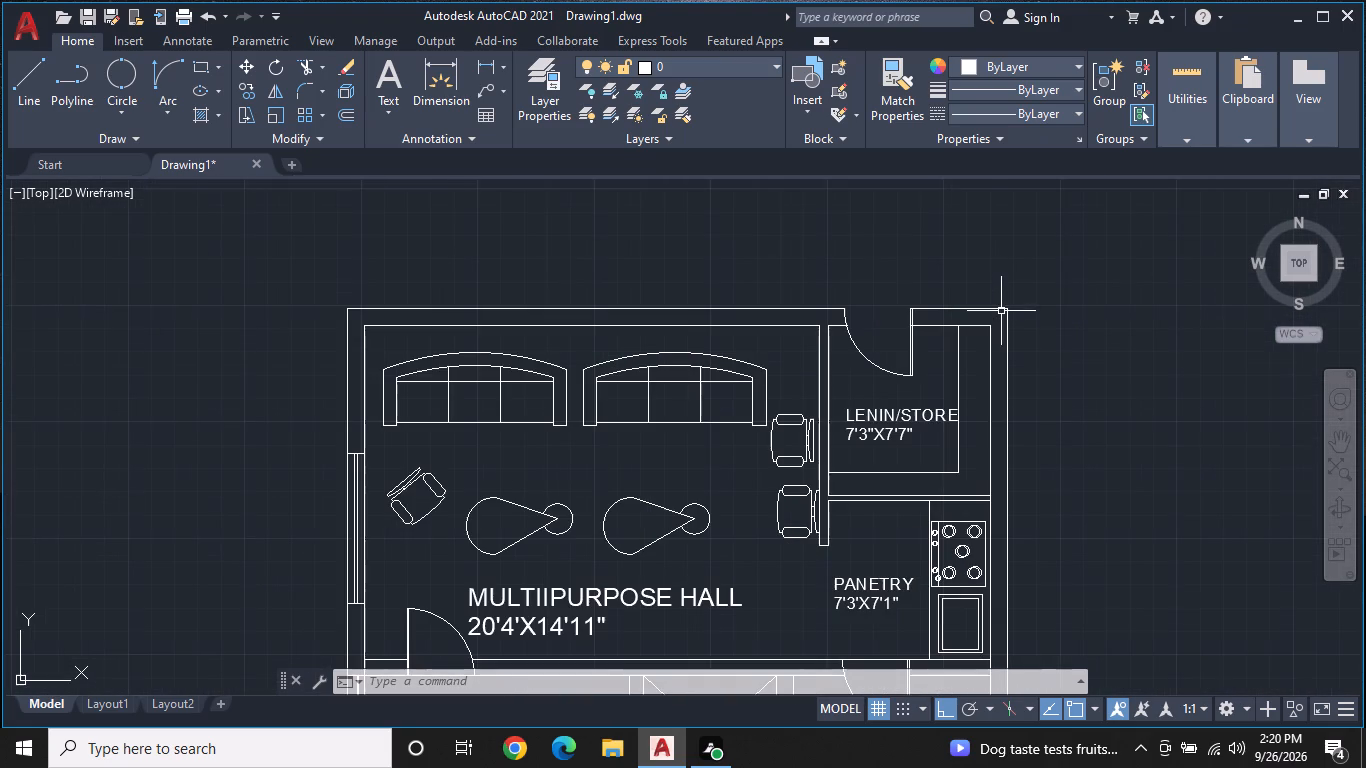
scroll(998, 282, up, 1)
middle_drag(996, 282, 1002, 331)
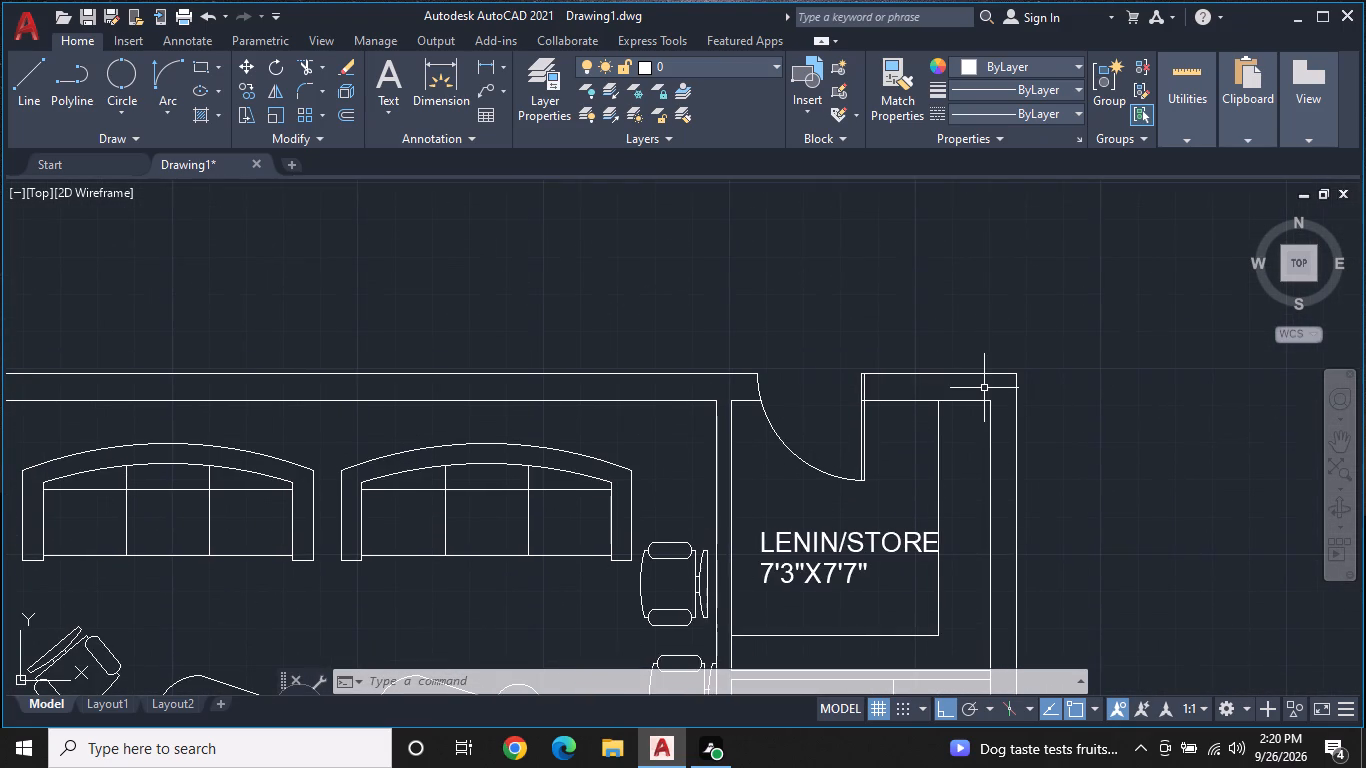
key(l)
key(space)
click(988, 405)
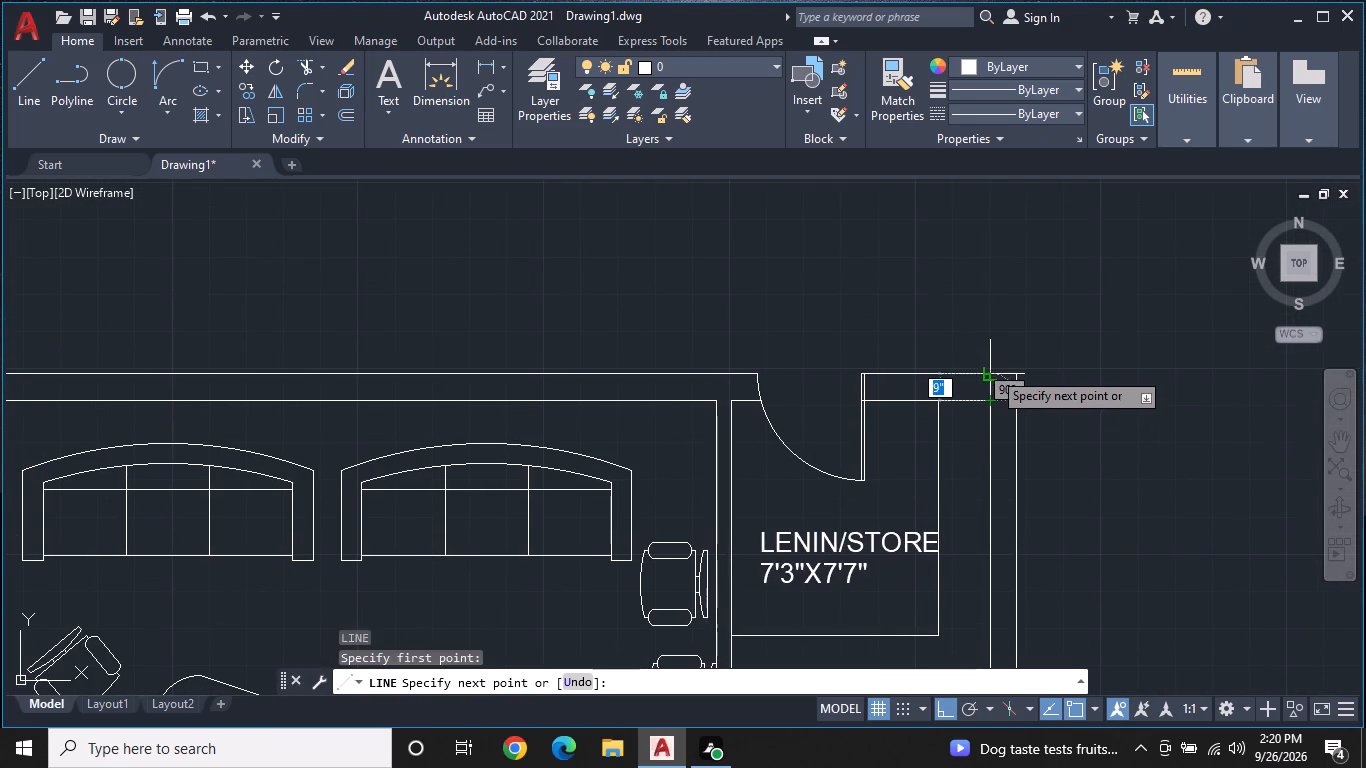
click(992, 370)
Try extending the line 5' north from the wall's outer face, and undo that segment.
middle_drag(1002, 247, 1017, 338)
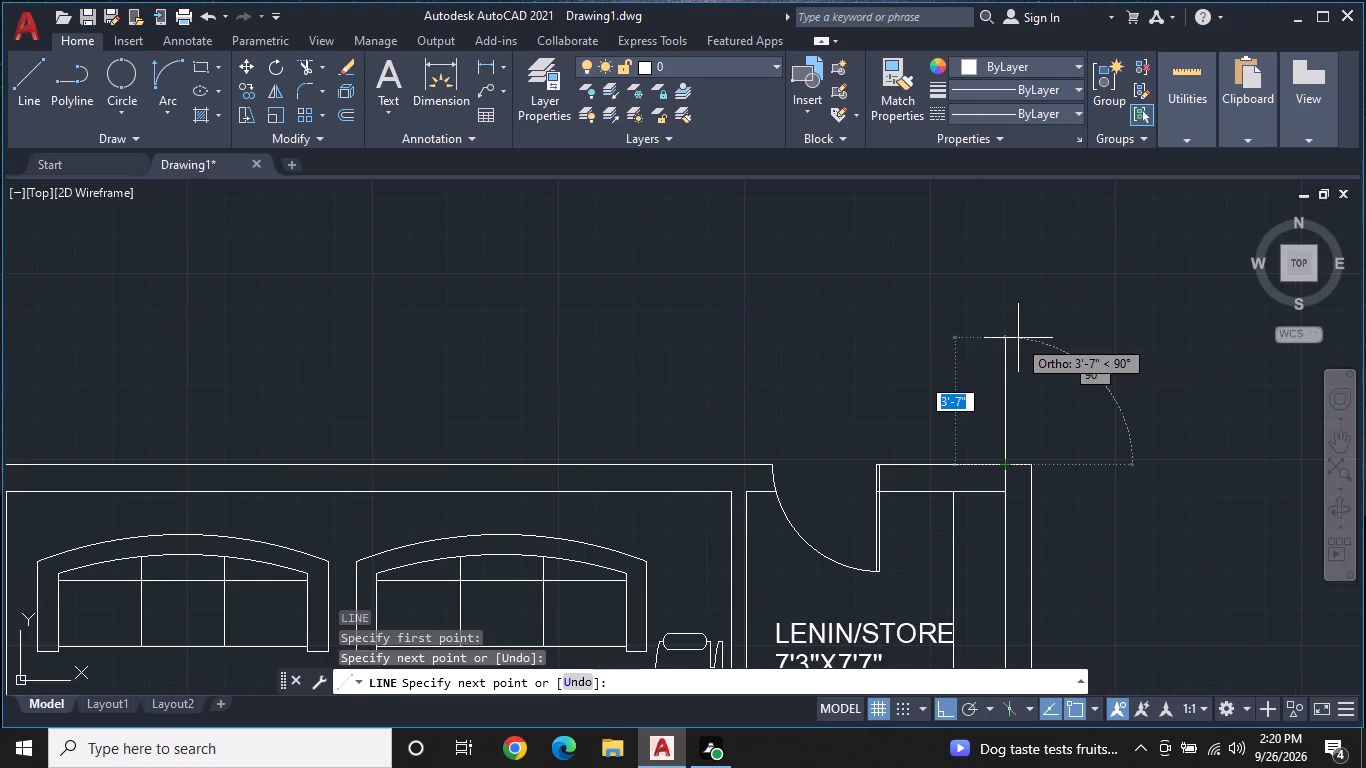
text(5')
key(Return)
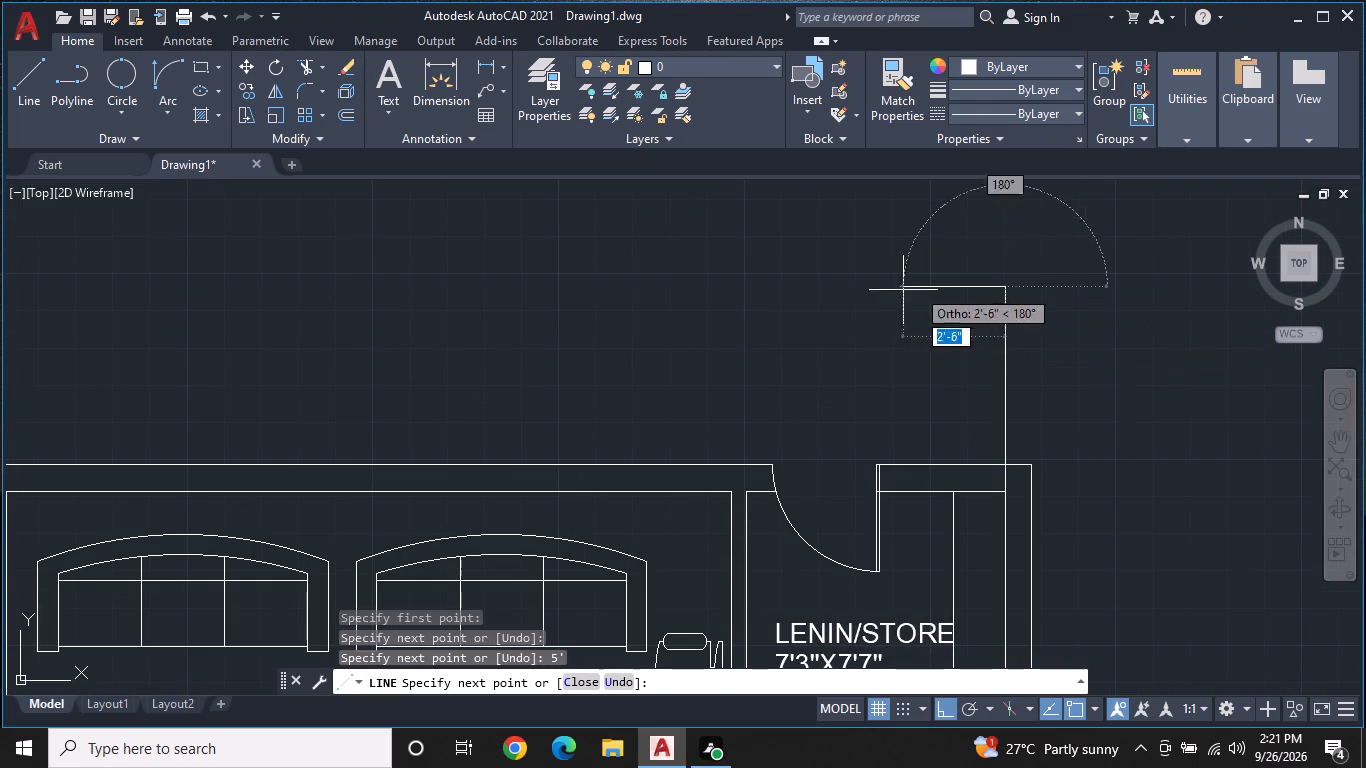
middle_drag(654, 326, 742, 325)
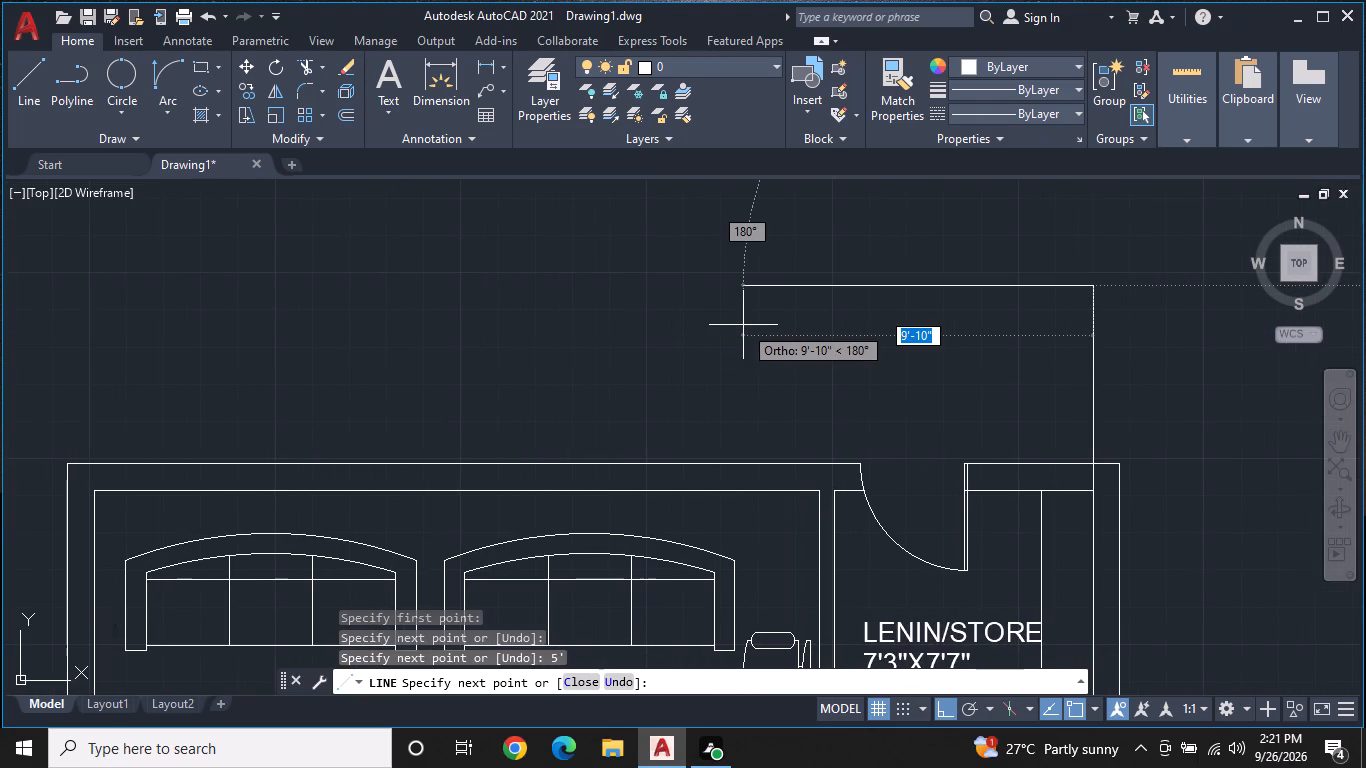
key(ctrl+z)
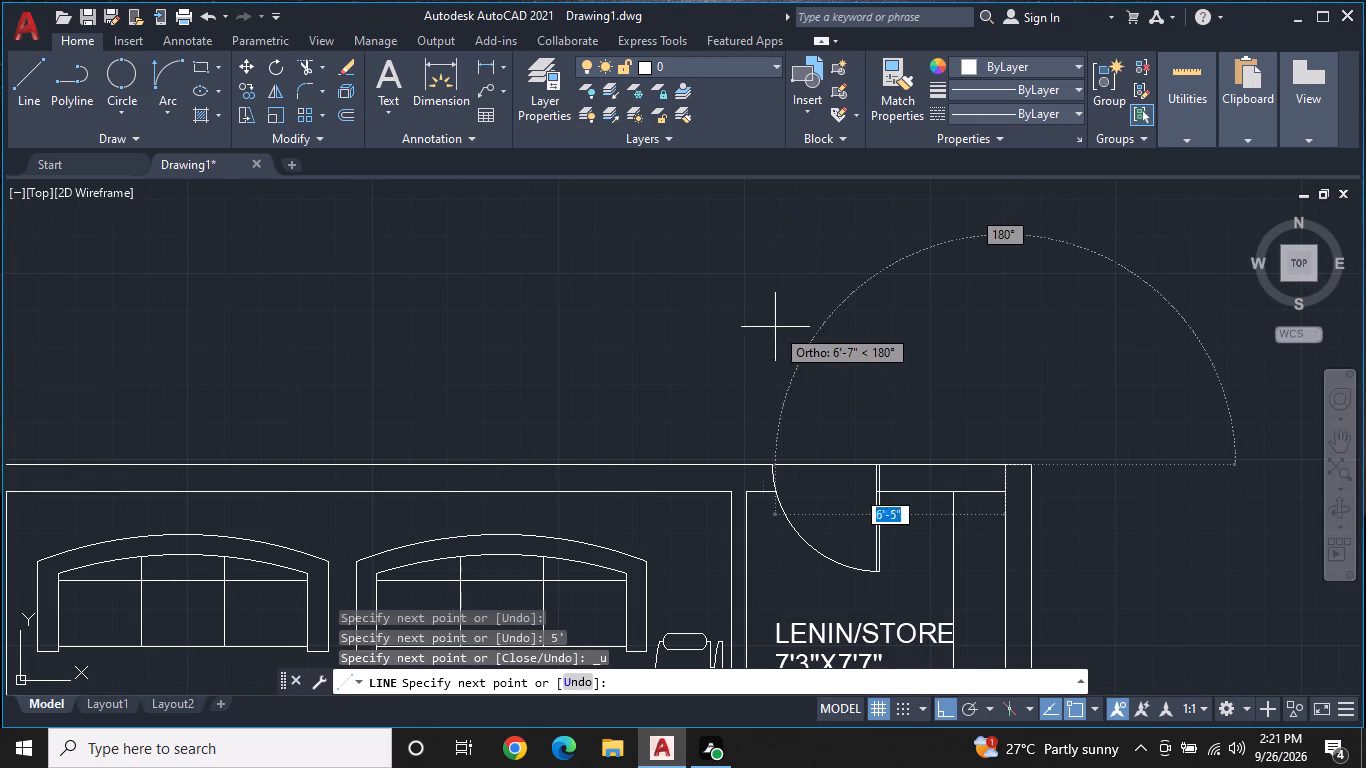
Continue the line 7' north from the wall's outer face and 41'4" west above the plan.
key(7)
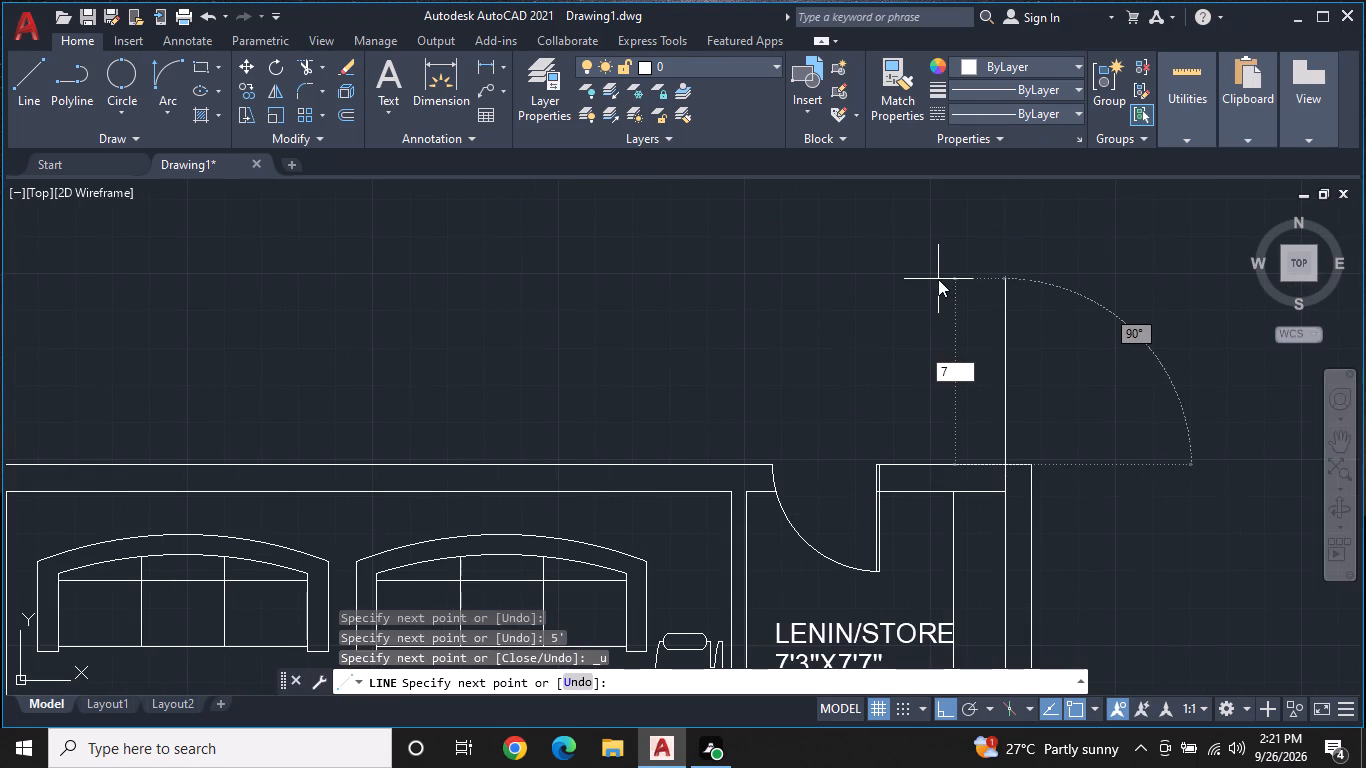
key(apostrophe)
key(Return)
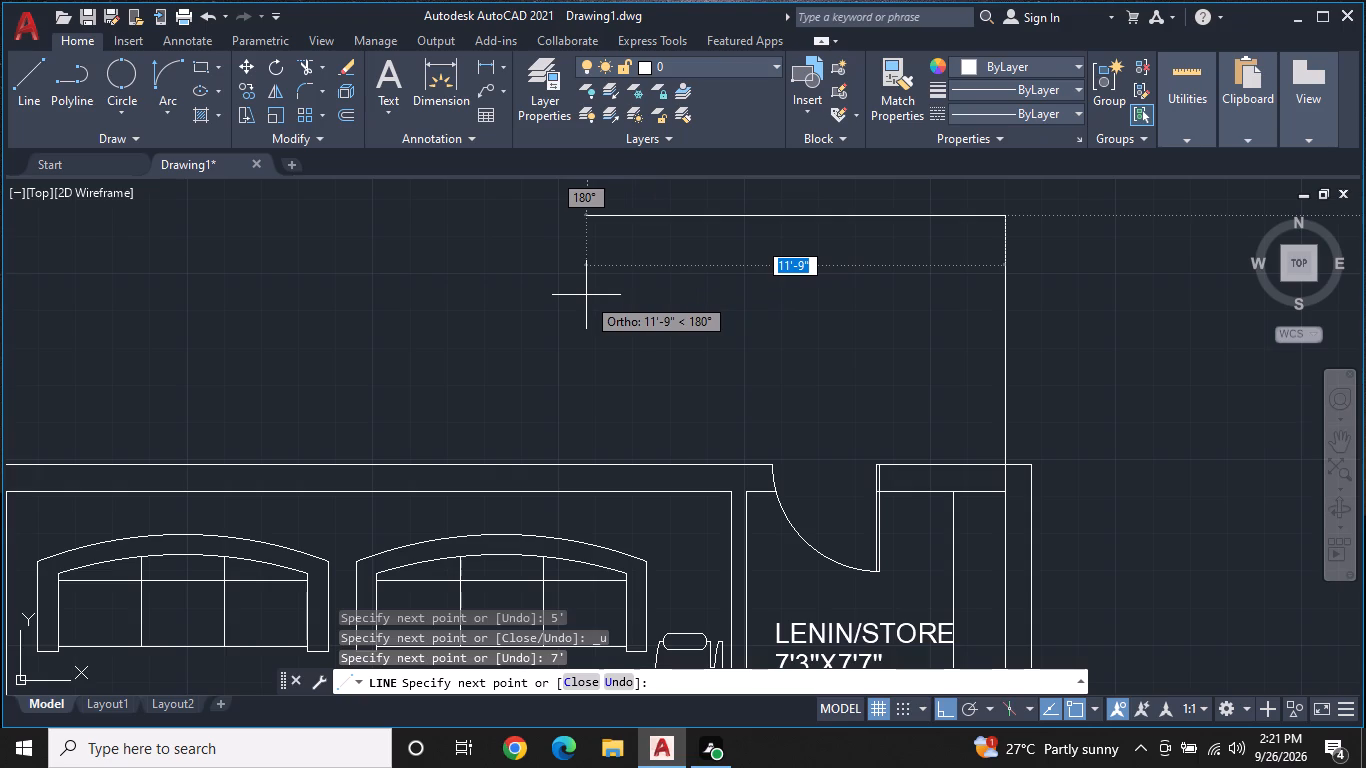
text(41)
key(apostrophe)
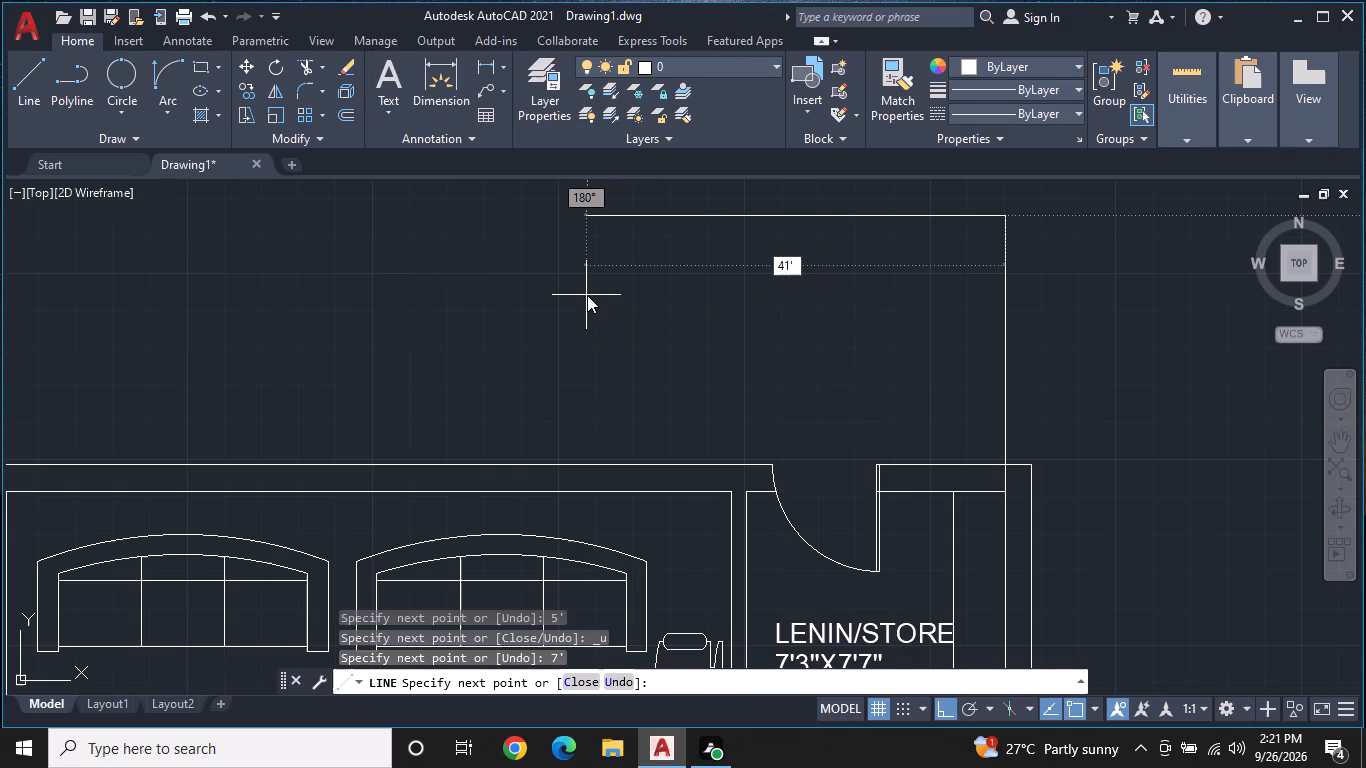
text(4")
key(Return)
scroll(586, 295, down, 3)
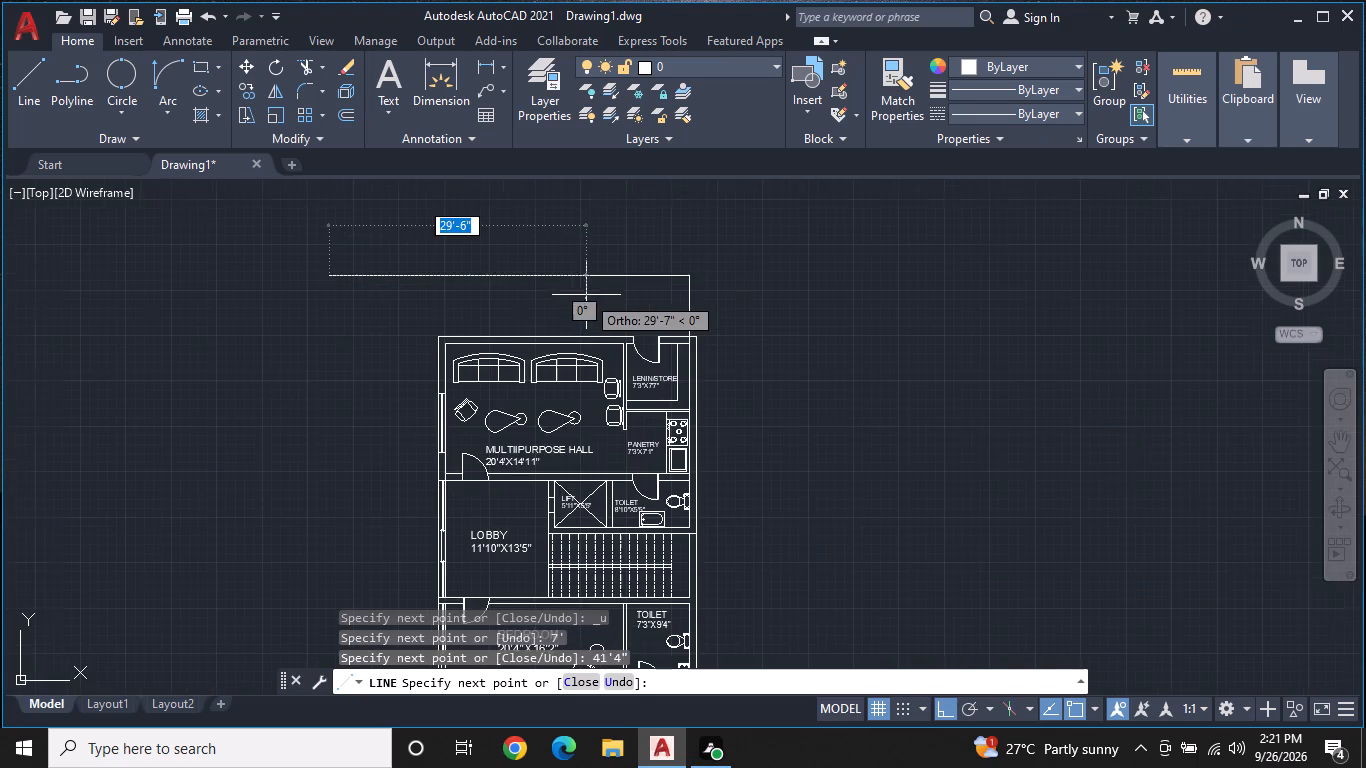
middle_drag(573, 306, 792, 280)
scroll(782, 287, down, 1)
middle_drag(635, 422, 633, 419)
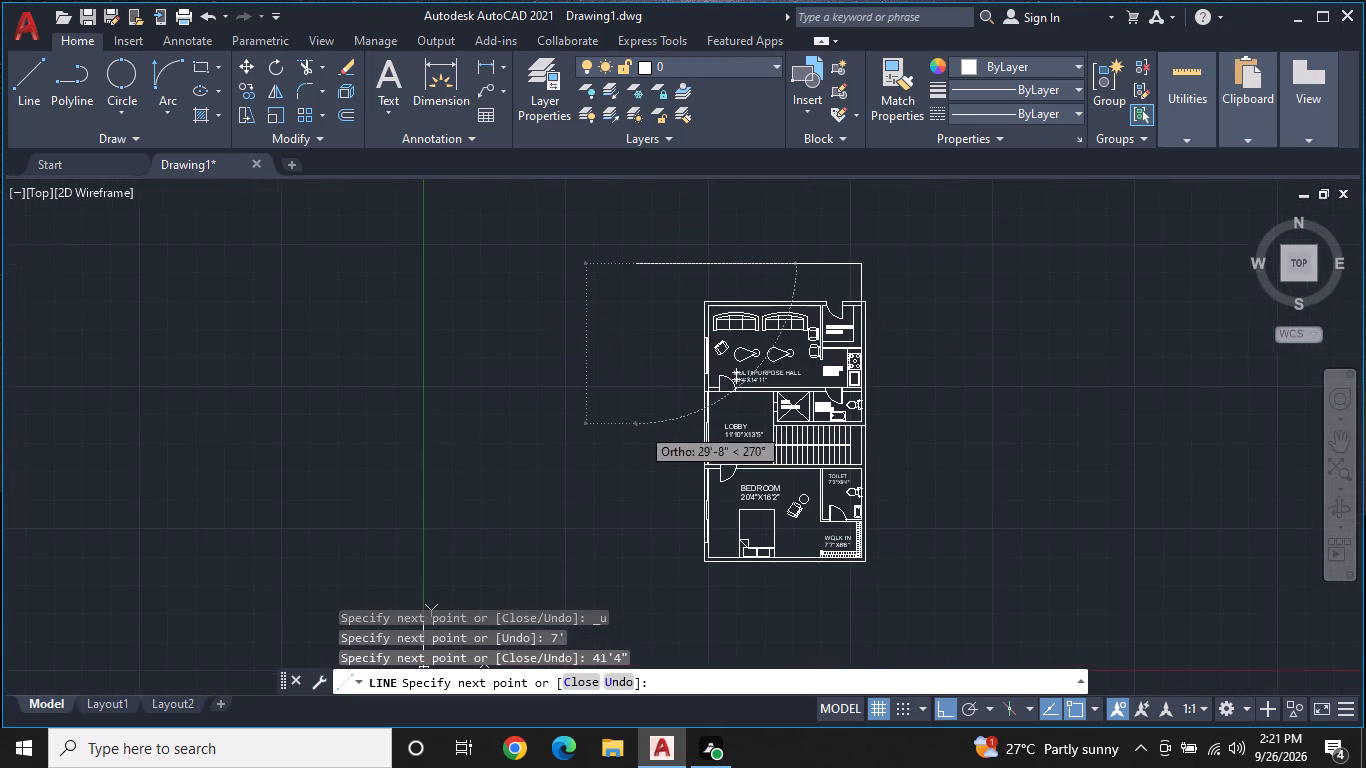
middle_drag(633, 419, 637, 293)
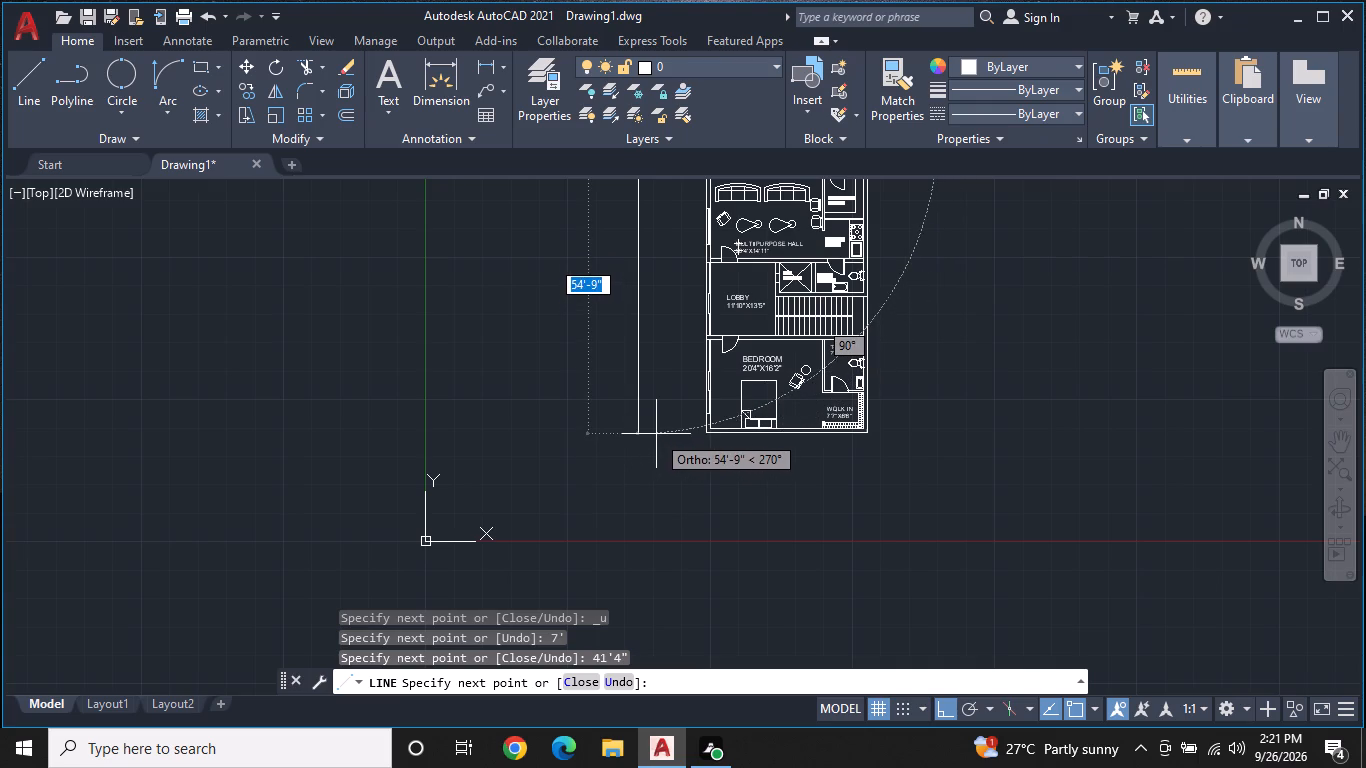
middle_drag(660, 357, 673, 544)
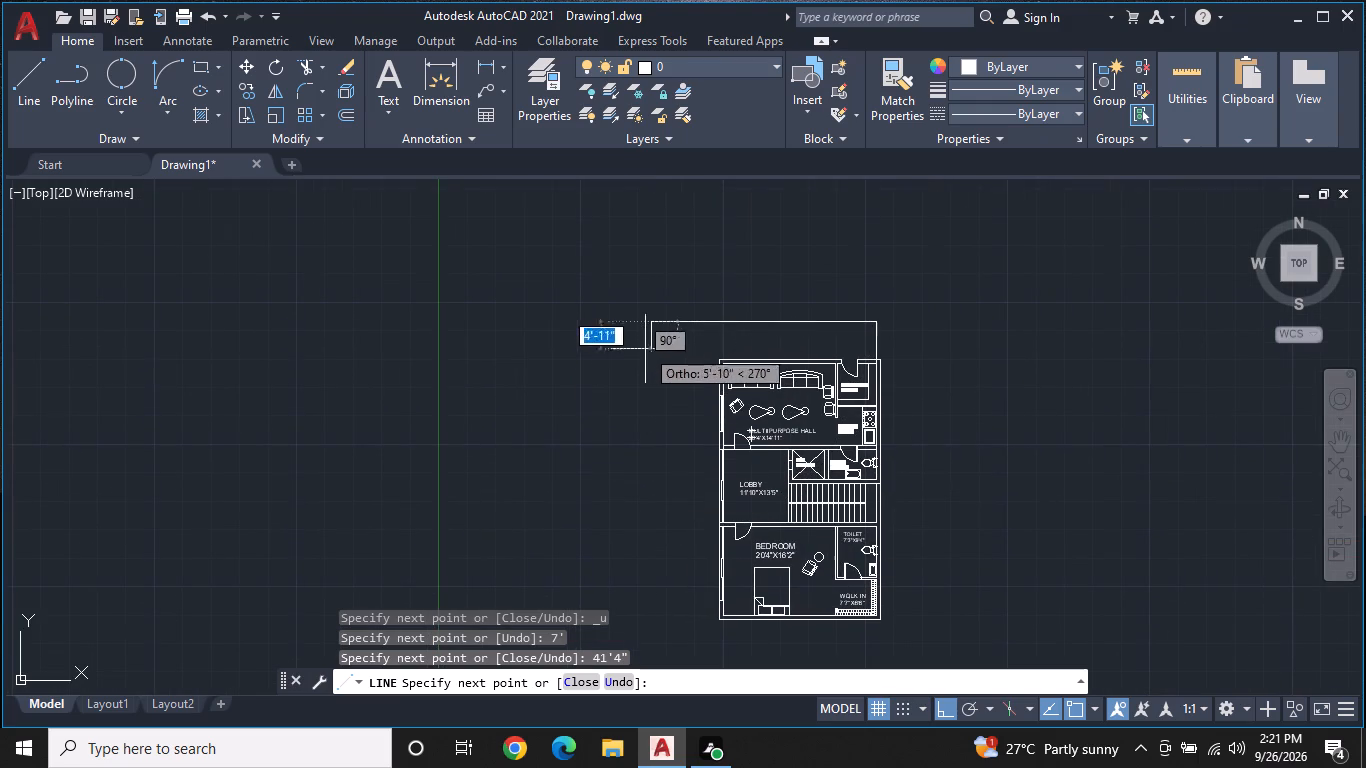
key(Escape)
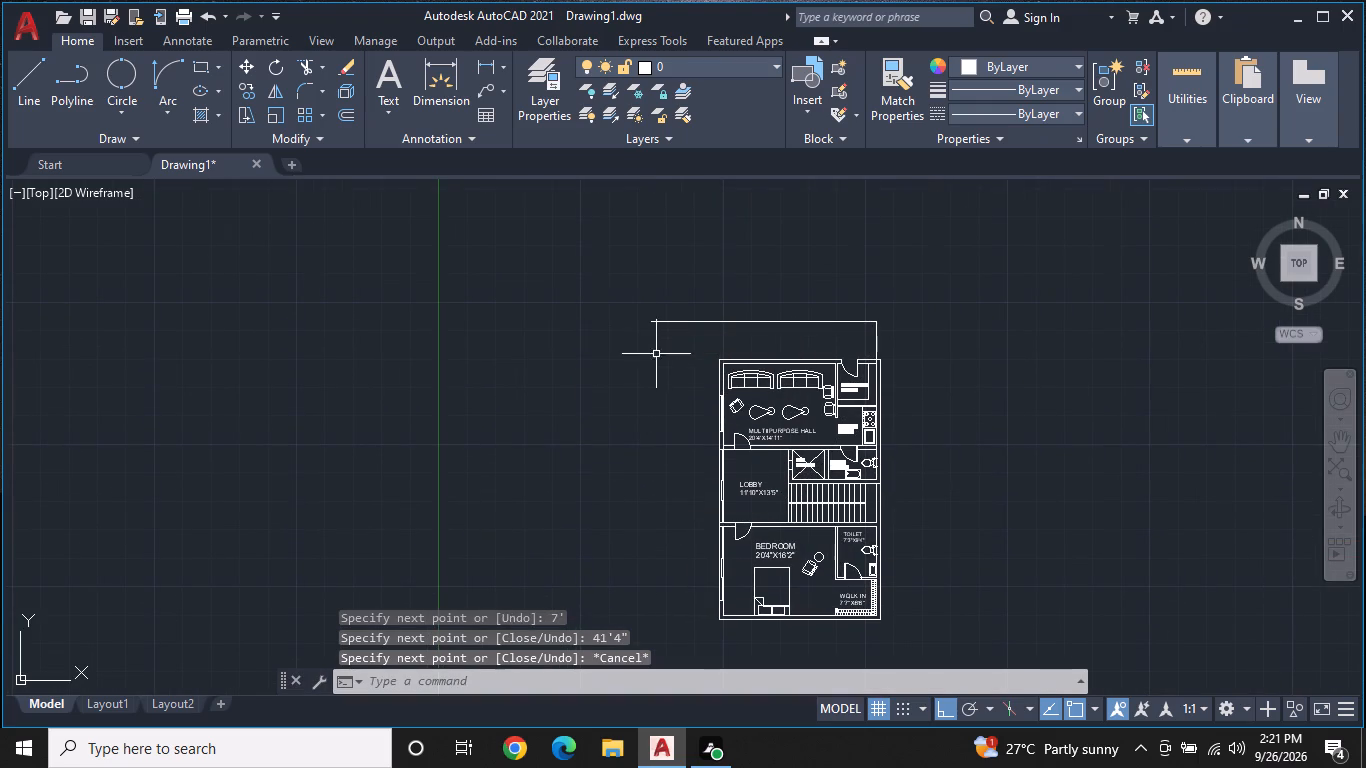
Draw a 12'9" line west from the outer northwest corner of the MULTIIPURPOSE HALL.
middle_drag(686, 477, 699, 398)
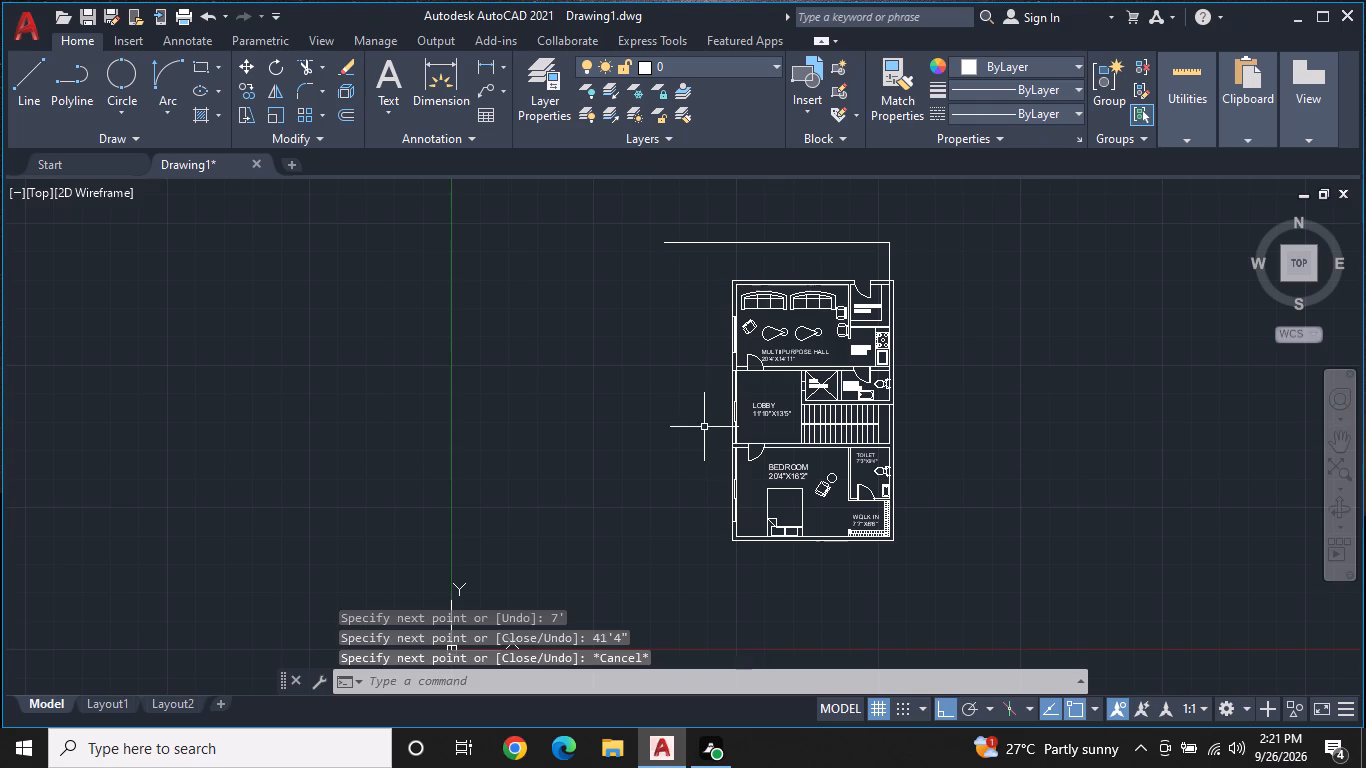
middle_click(698, 469)
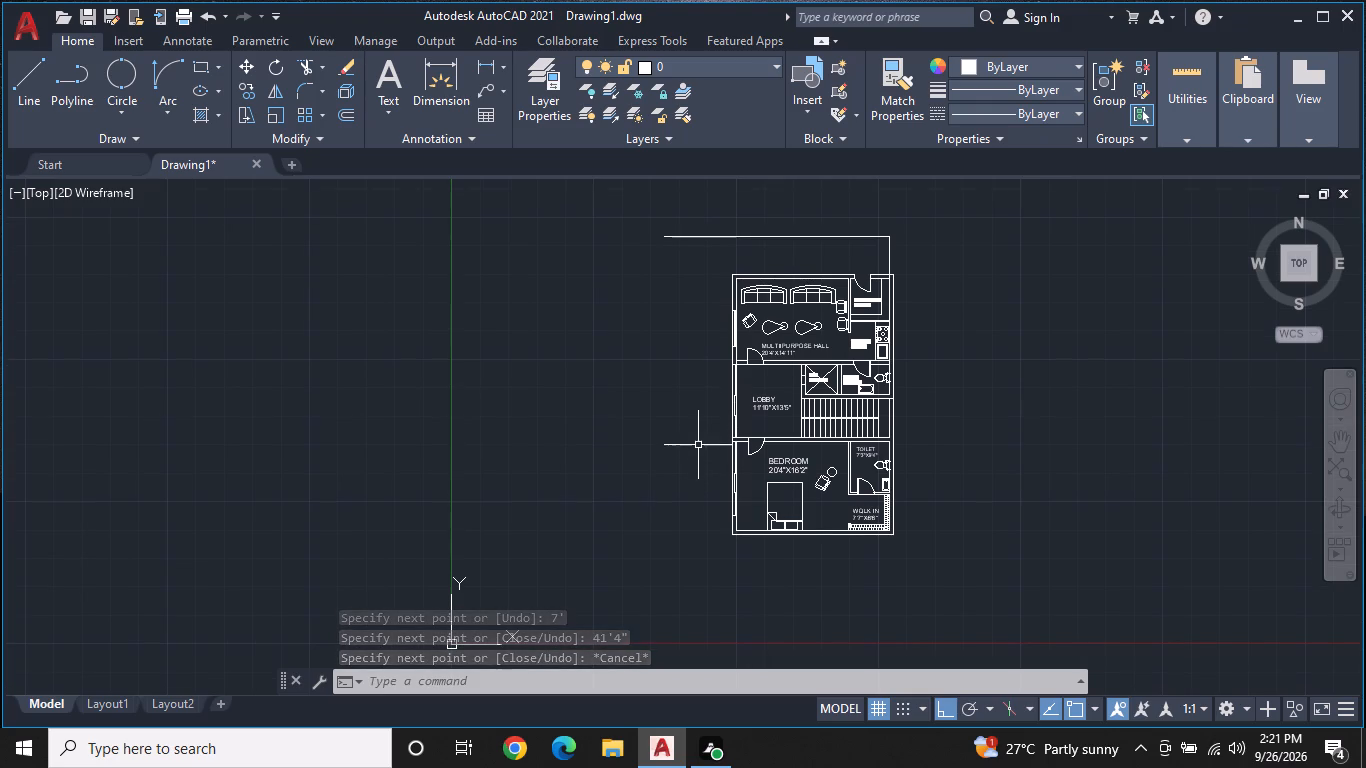
scroll(705, 421, up, 1)
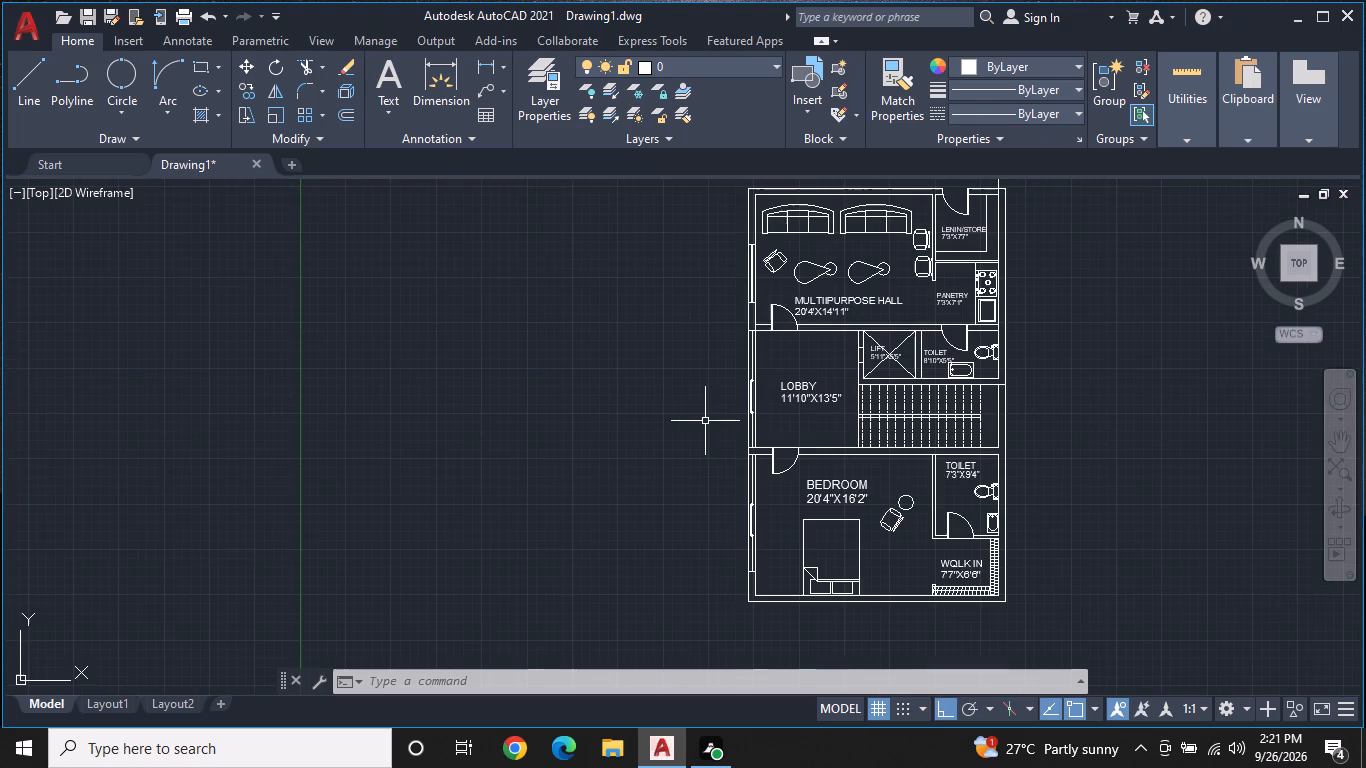
middle_drag(700, 408, 727, 469)
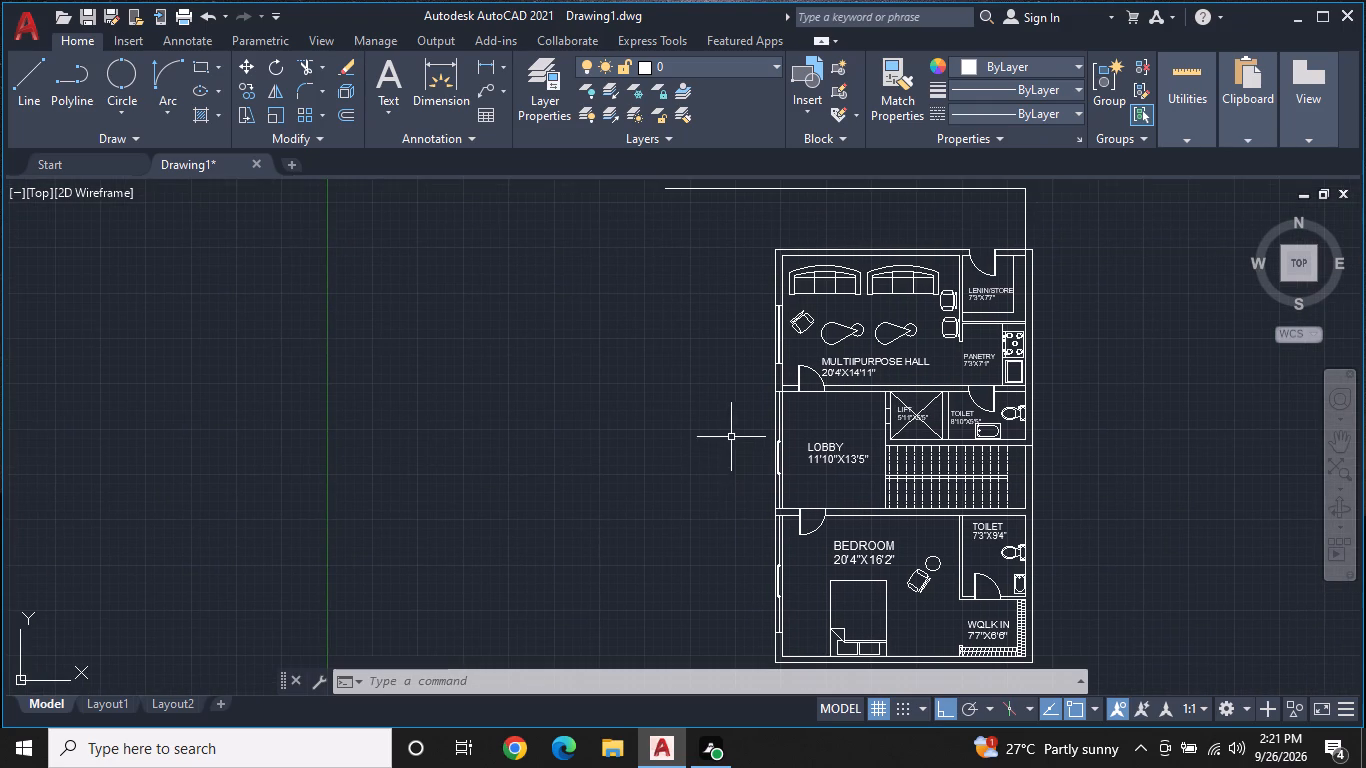
scroll(745, 422, up, 1)
text(L)
key(space)
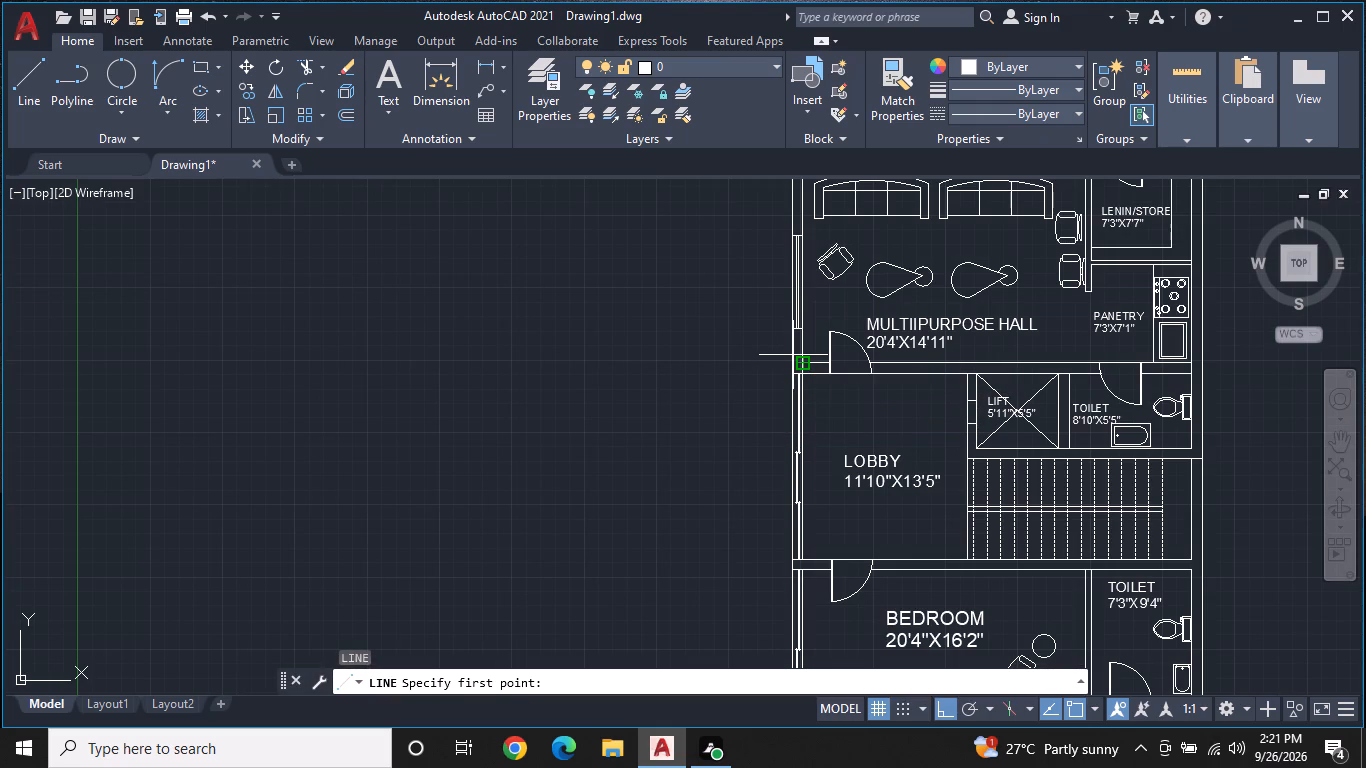
middle_drag(756, 367, 777, 551)
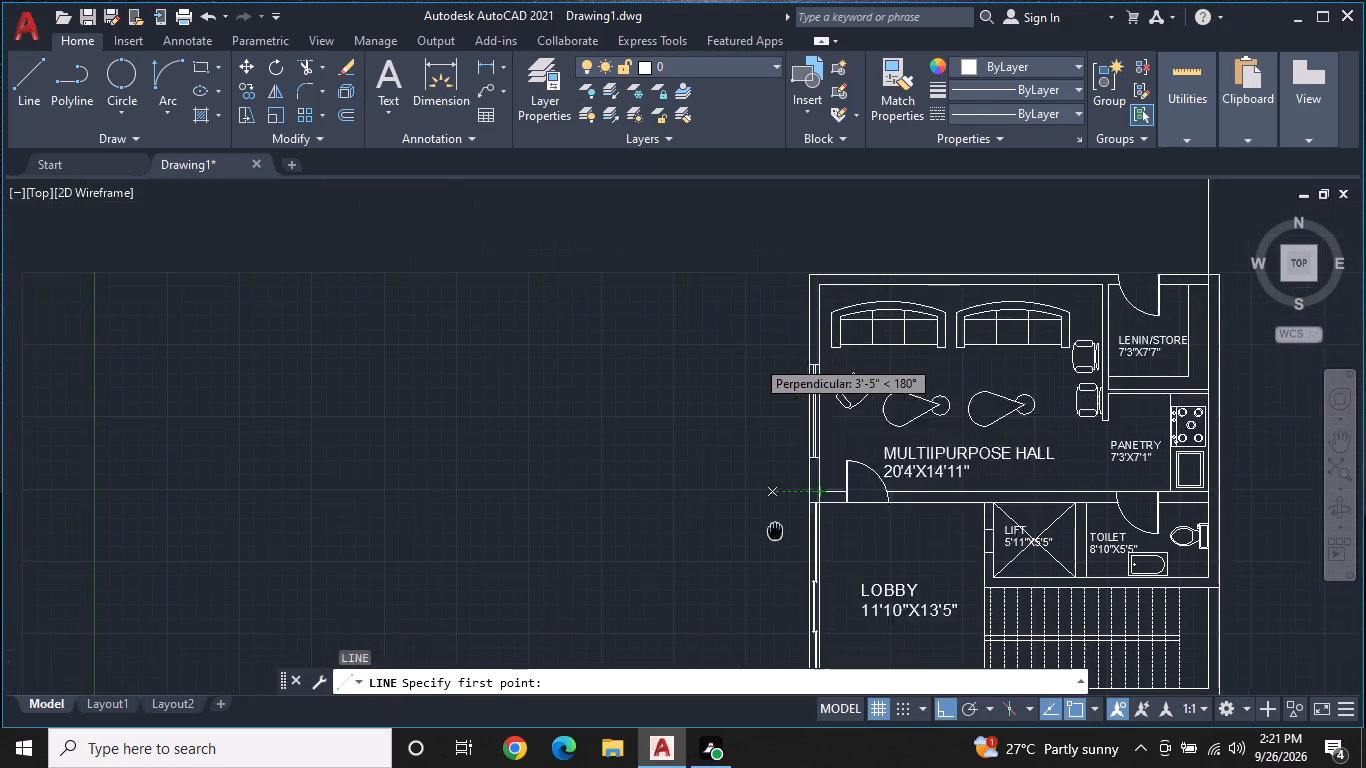
middle_drag(777, 551, 779, 562)
click(812, 343)
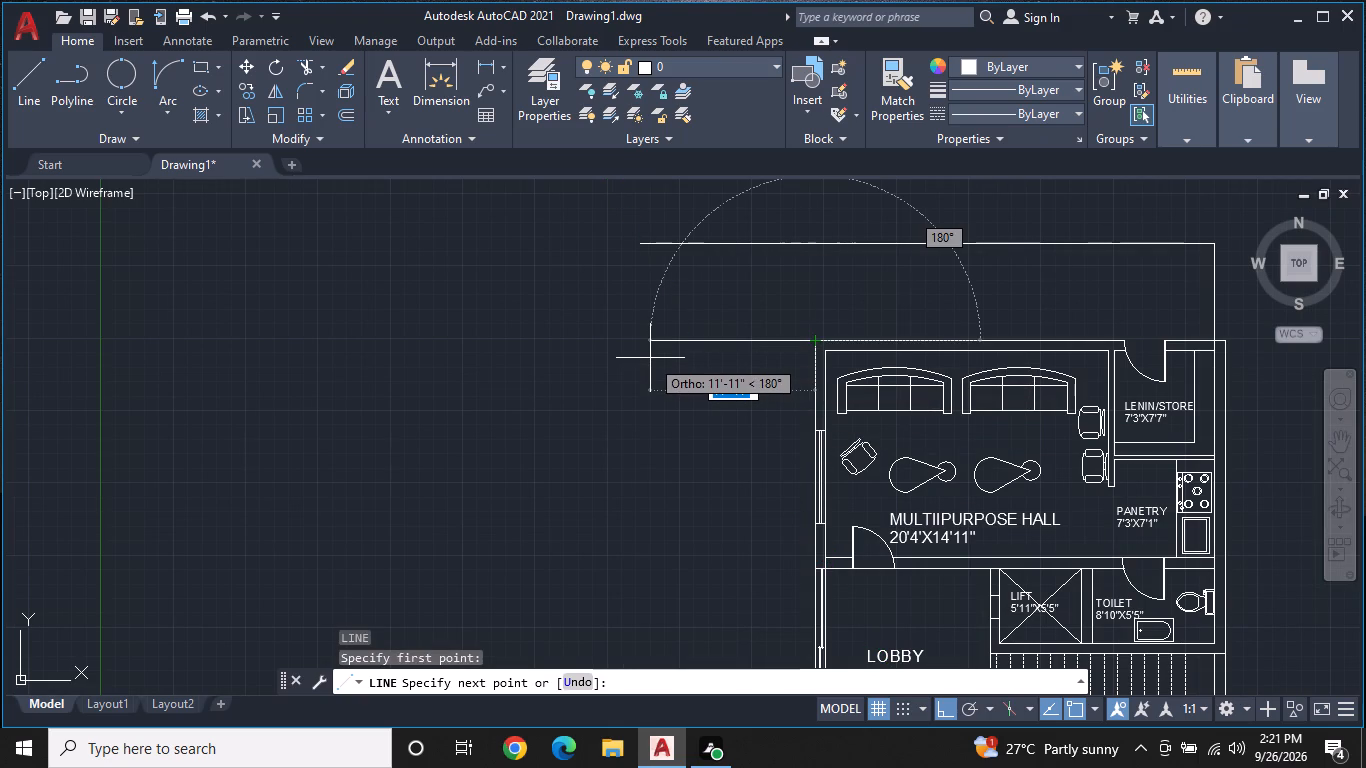
text(12'9")
key(Return)
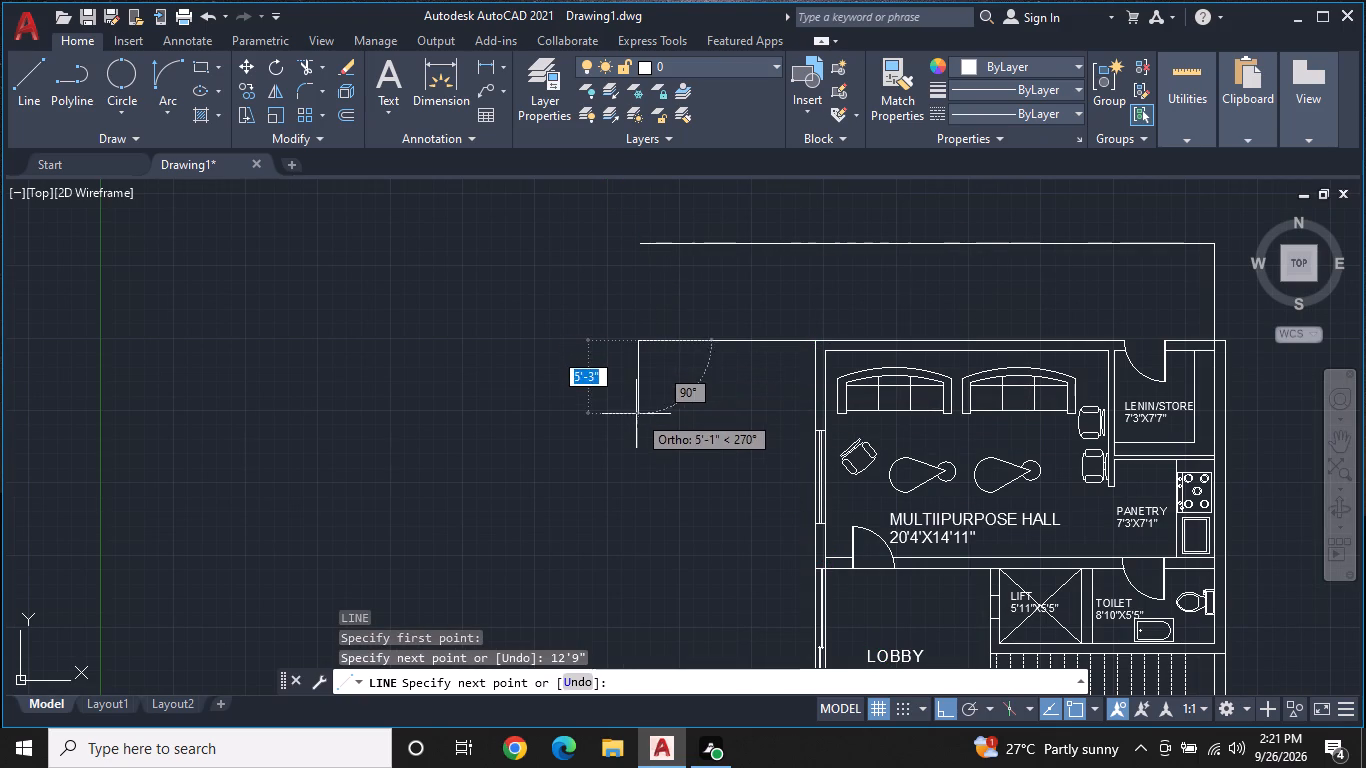
Continue the line about 7' north and join it to the west end of the 41'4" line with a short eastward segment.
middle_drag(637, 240, 647, 365)
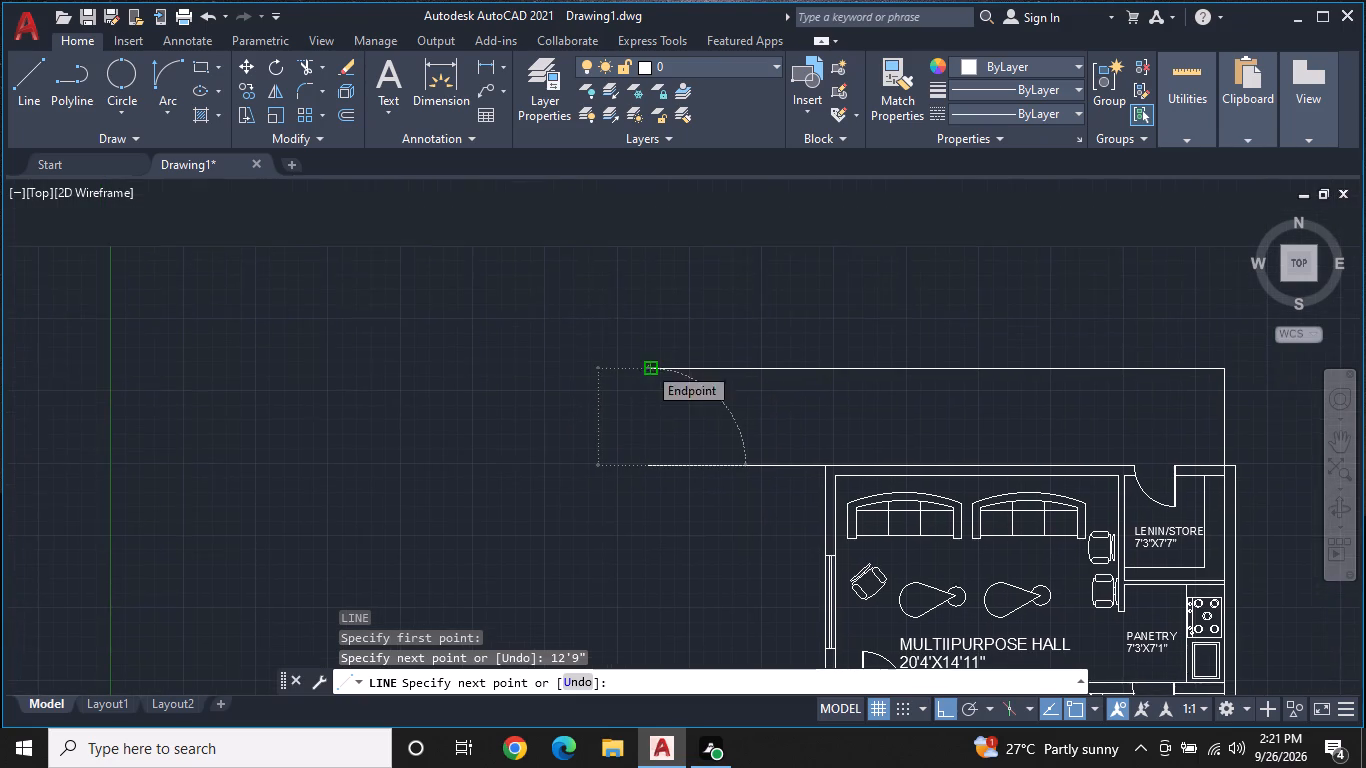
scroll(647, 365, up, 3)
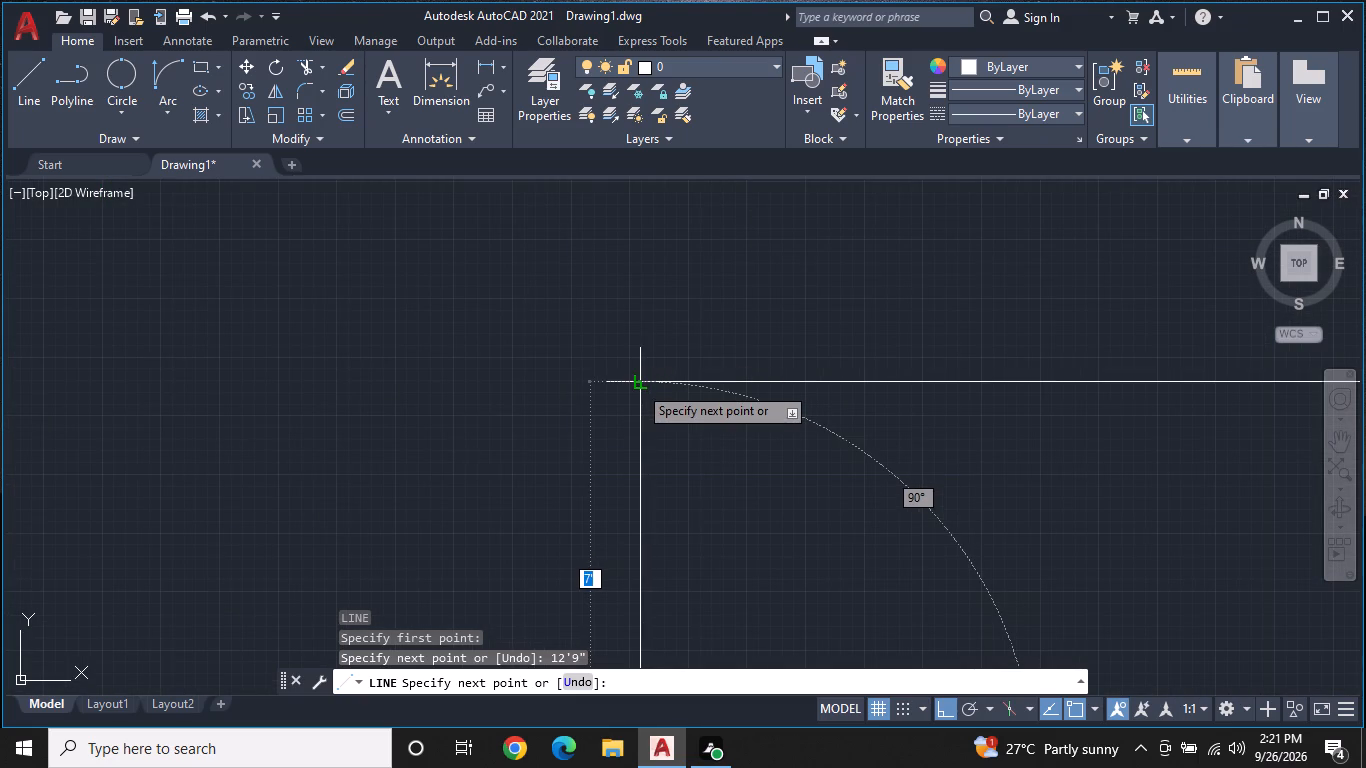
scroll(638, 385, up, 2)
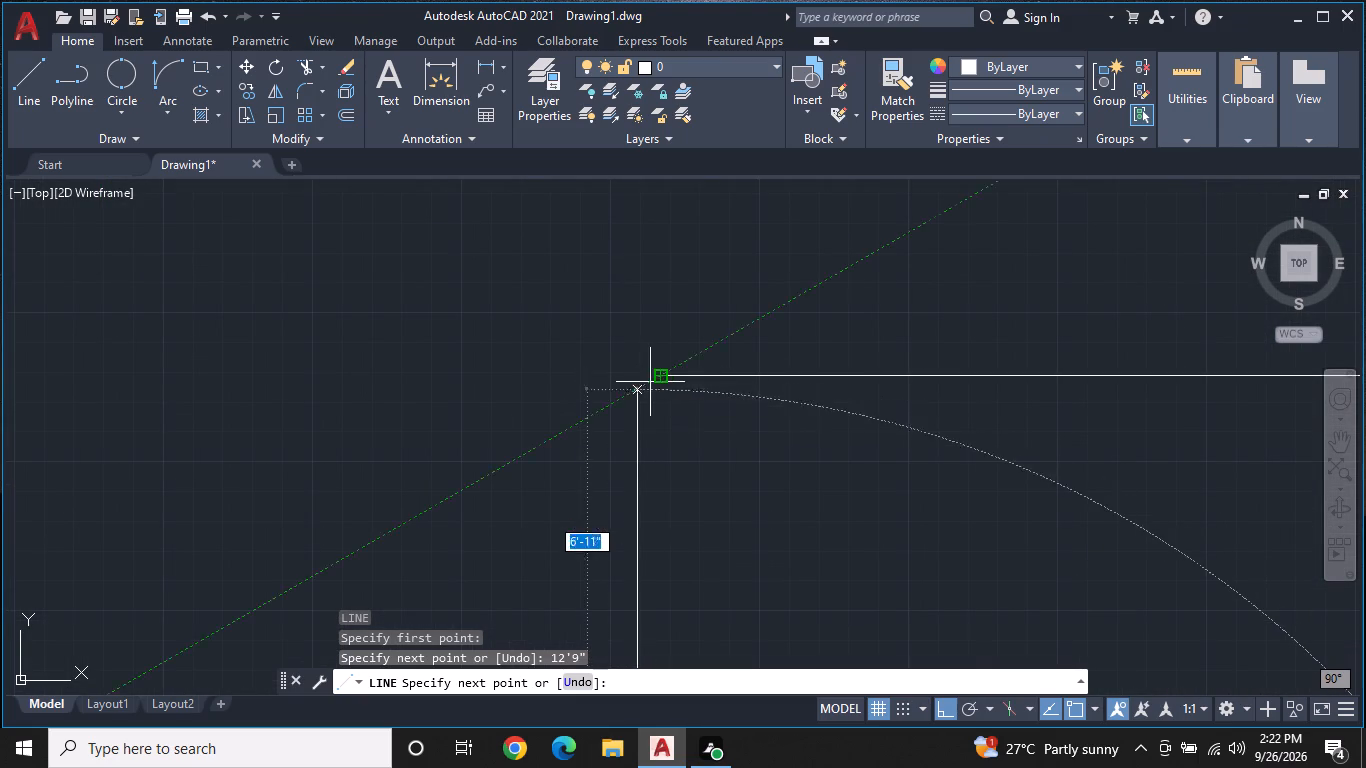
click(635, 376)
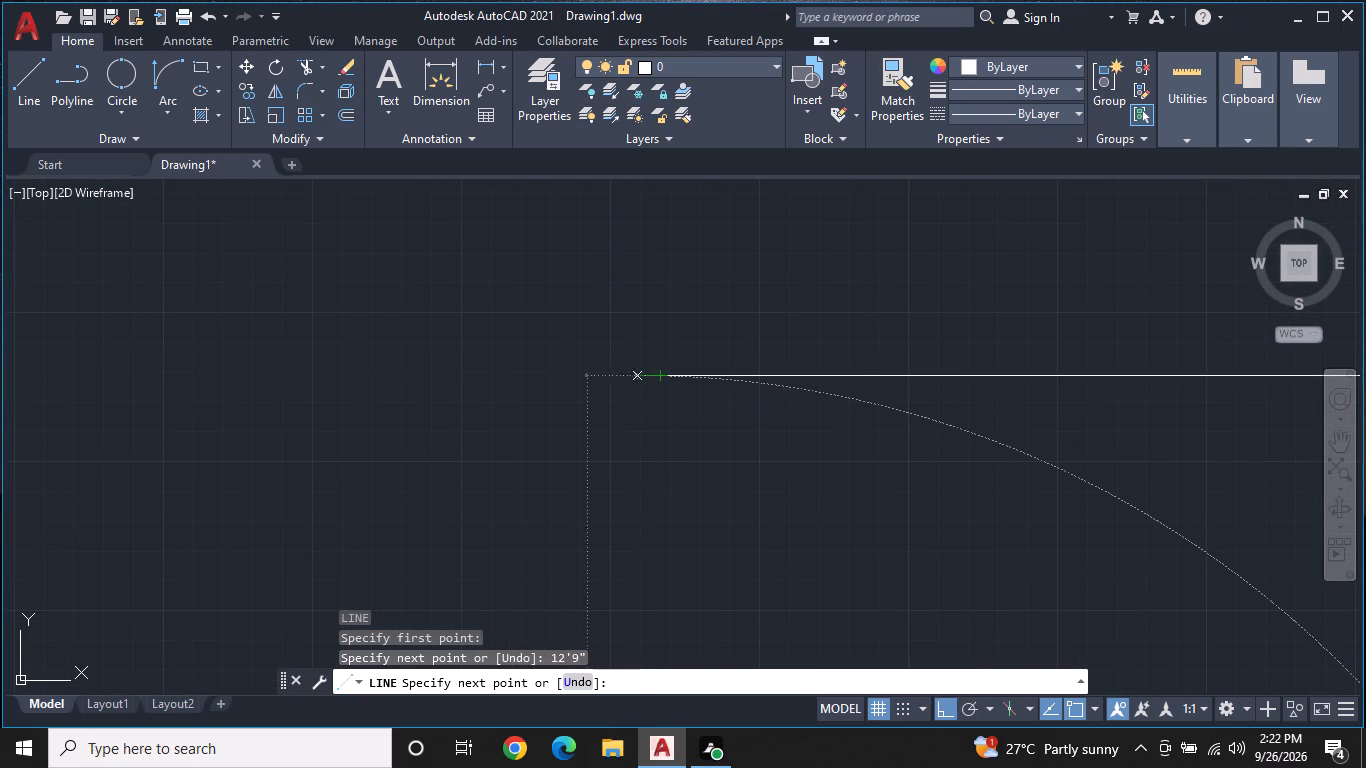
click(660, 376)
key(Escape)
middle_drag(672, 436, 705, 309)
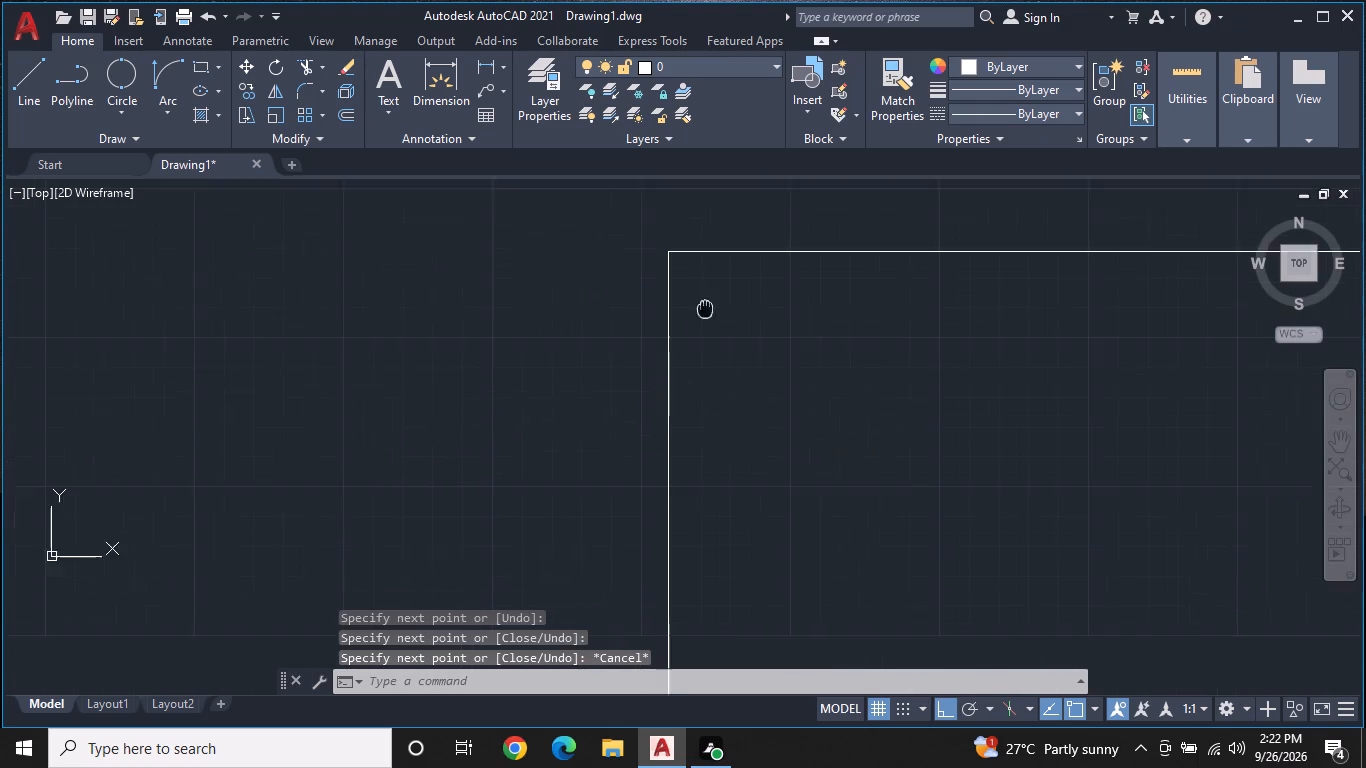
scroll(710, 342, down, 1)
middle_drag(709, 443, 716, 425)
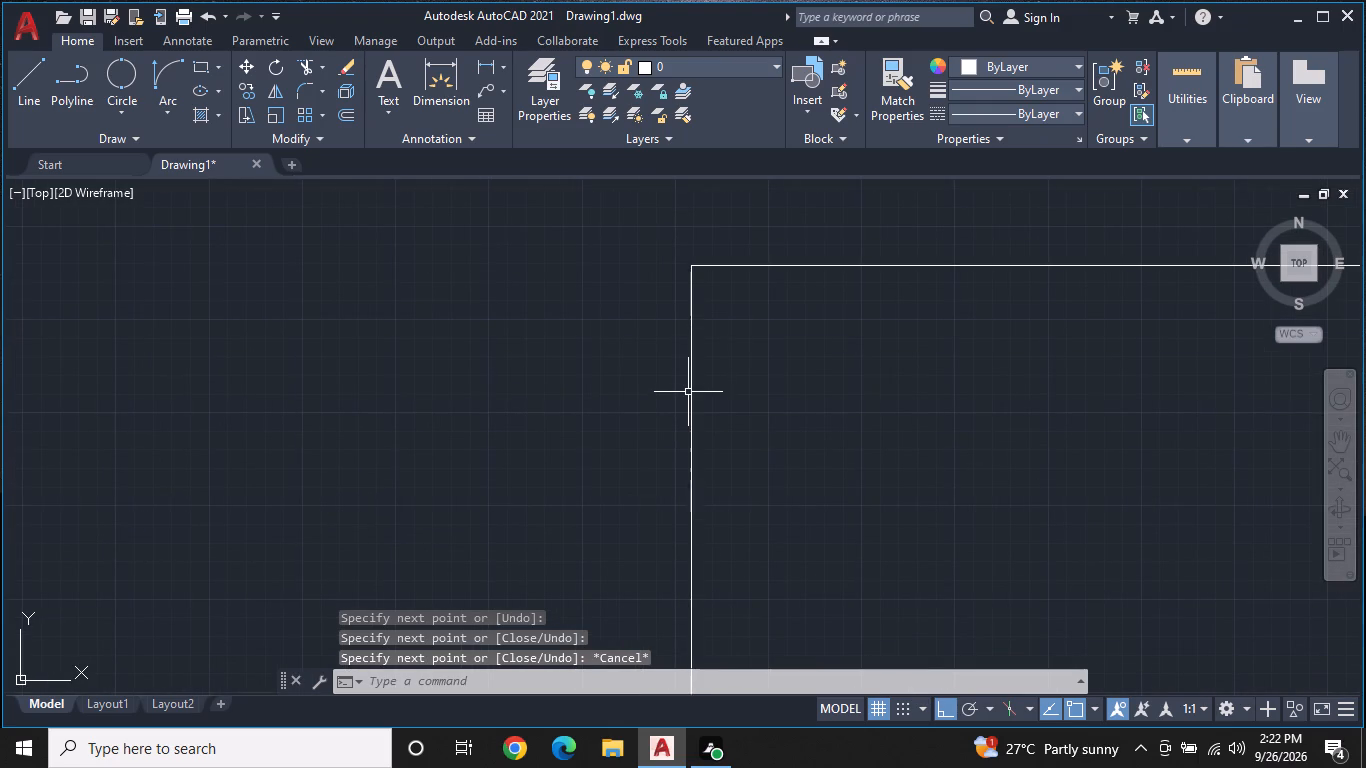
Erase the 7' vertical line joining the west ends of the two horizontal lines north of the plan.
click(690, 383)
right_click(690, 383)
click(744, 363)
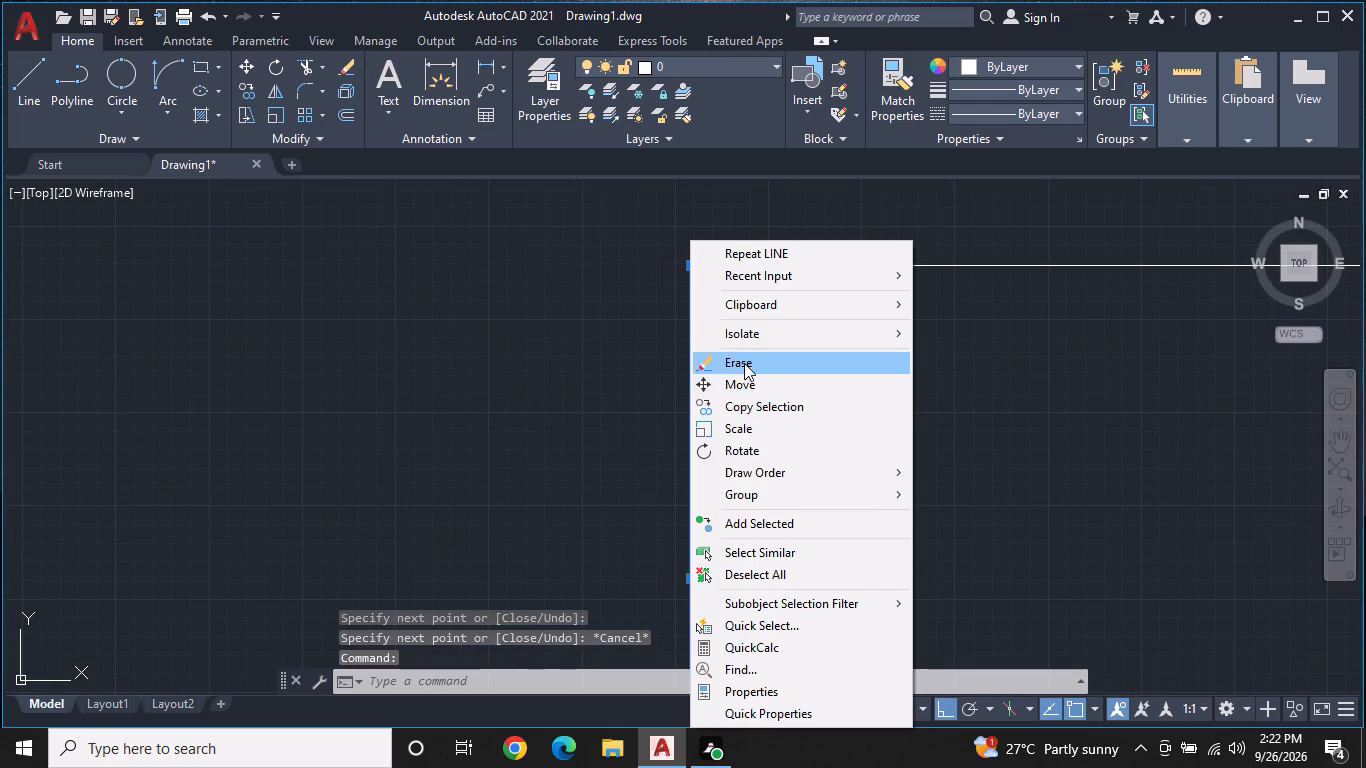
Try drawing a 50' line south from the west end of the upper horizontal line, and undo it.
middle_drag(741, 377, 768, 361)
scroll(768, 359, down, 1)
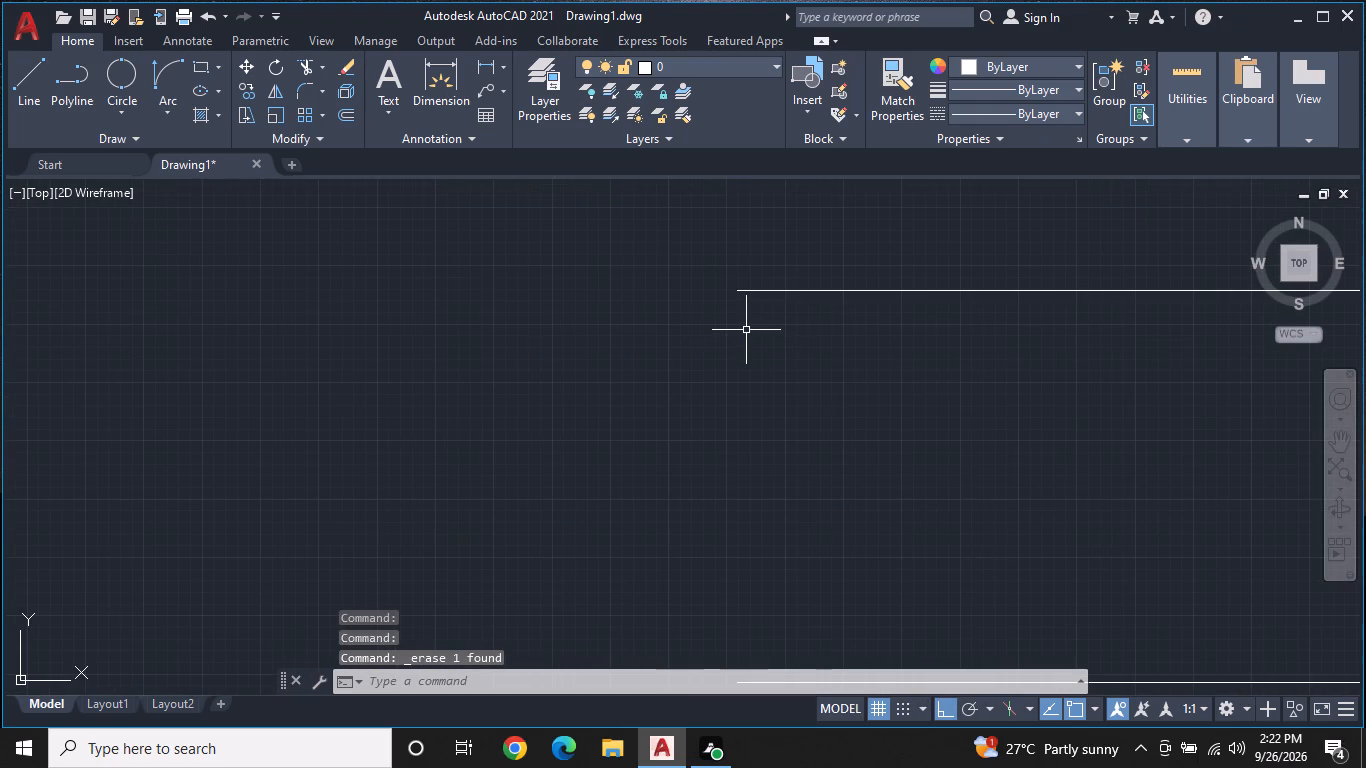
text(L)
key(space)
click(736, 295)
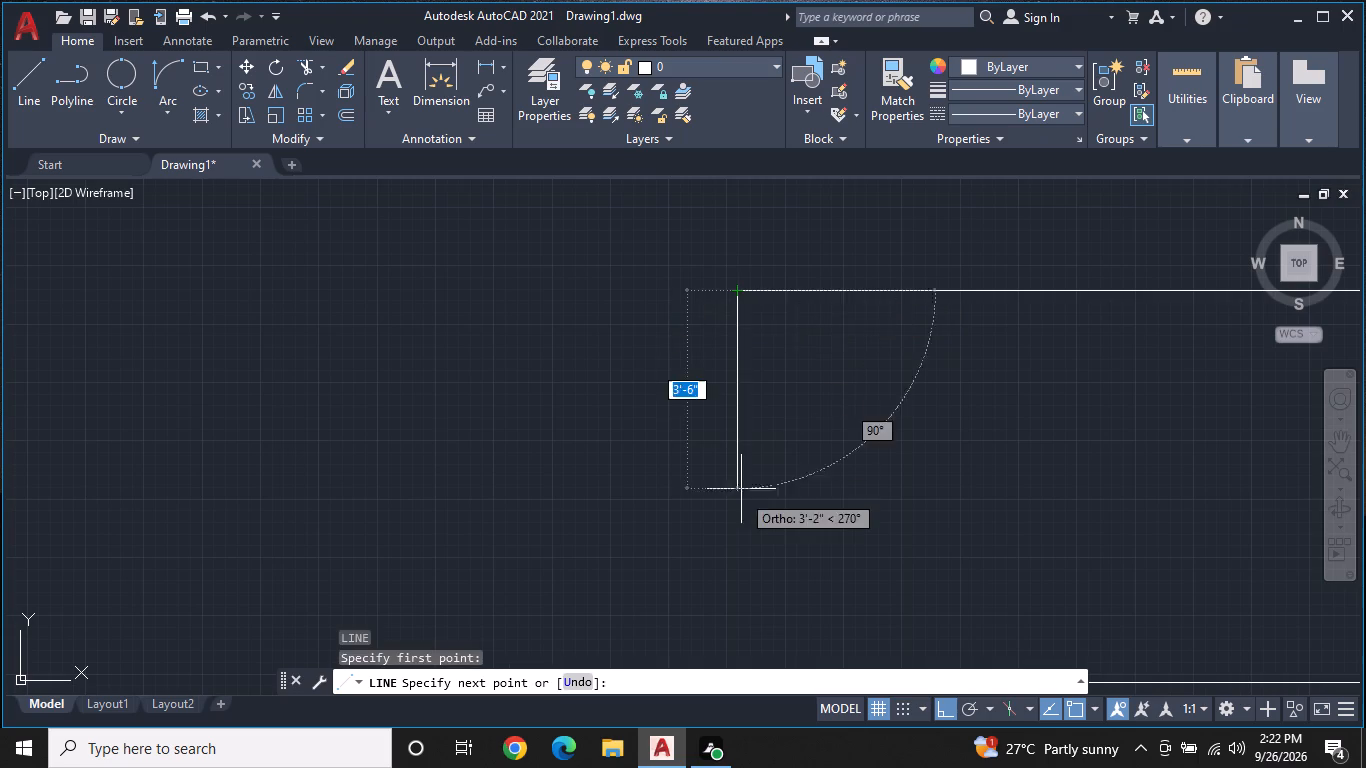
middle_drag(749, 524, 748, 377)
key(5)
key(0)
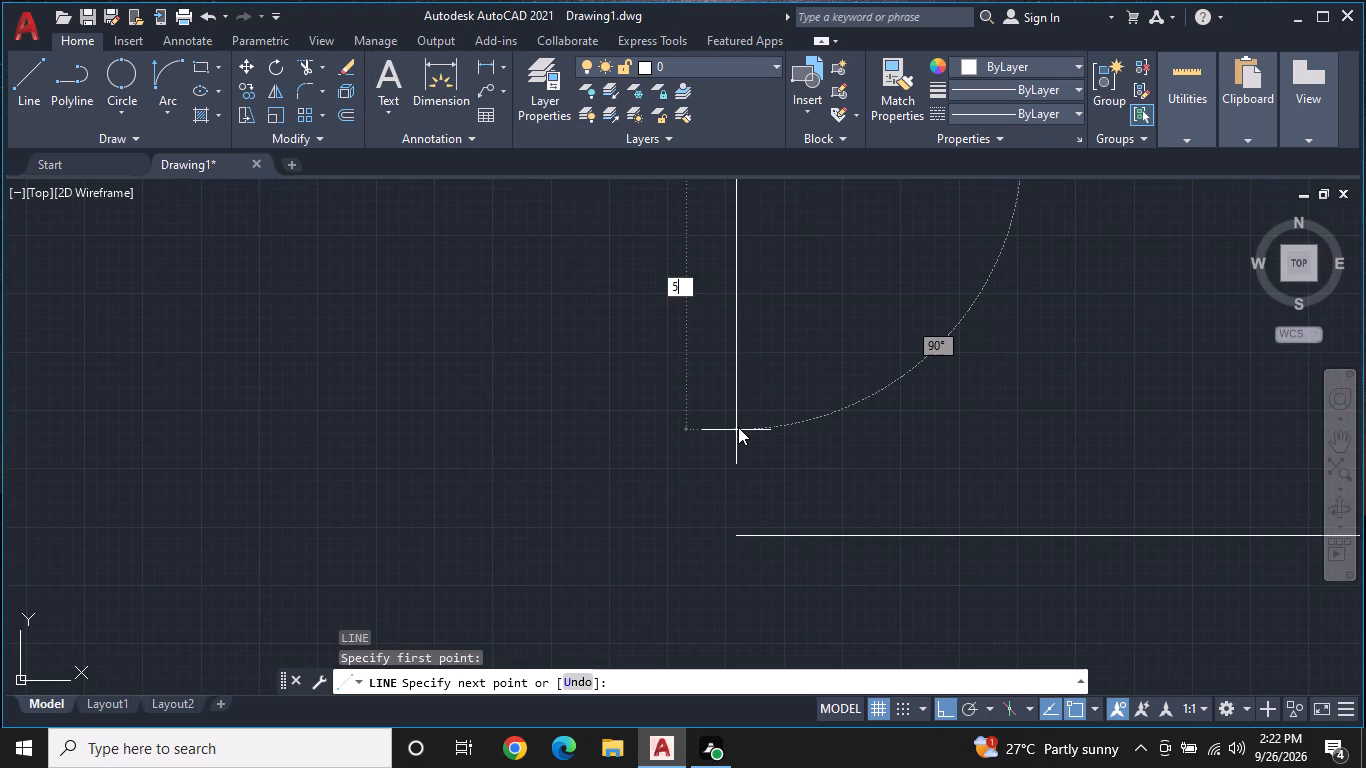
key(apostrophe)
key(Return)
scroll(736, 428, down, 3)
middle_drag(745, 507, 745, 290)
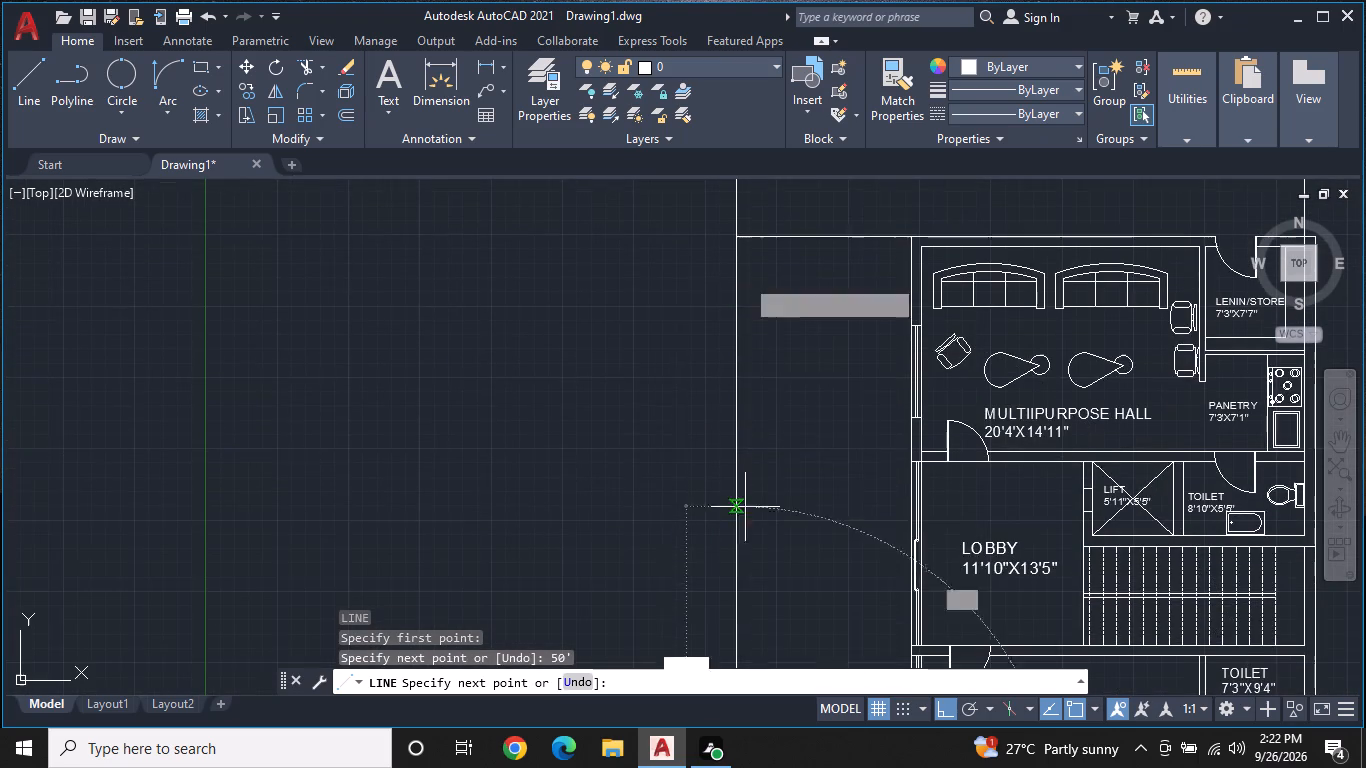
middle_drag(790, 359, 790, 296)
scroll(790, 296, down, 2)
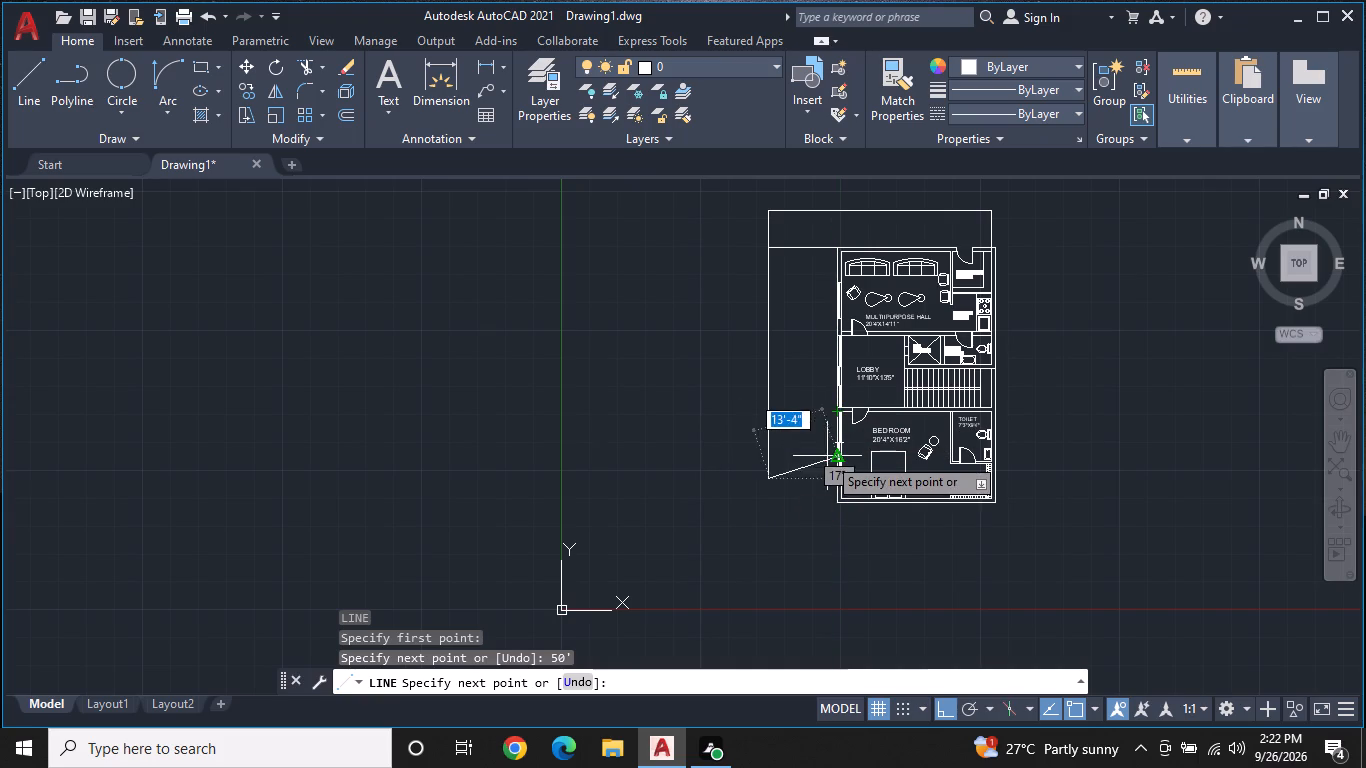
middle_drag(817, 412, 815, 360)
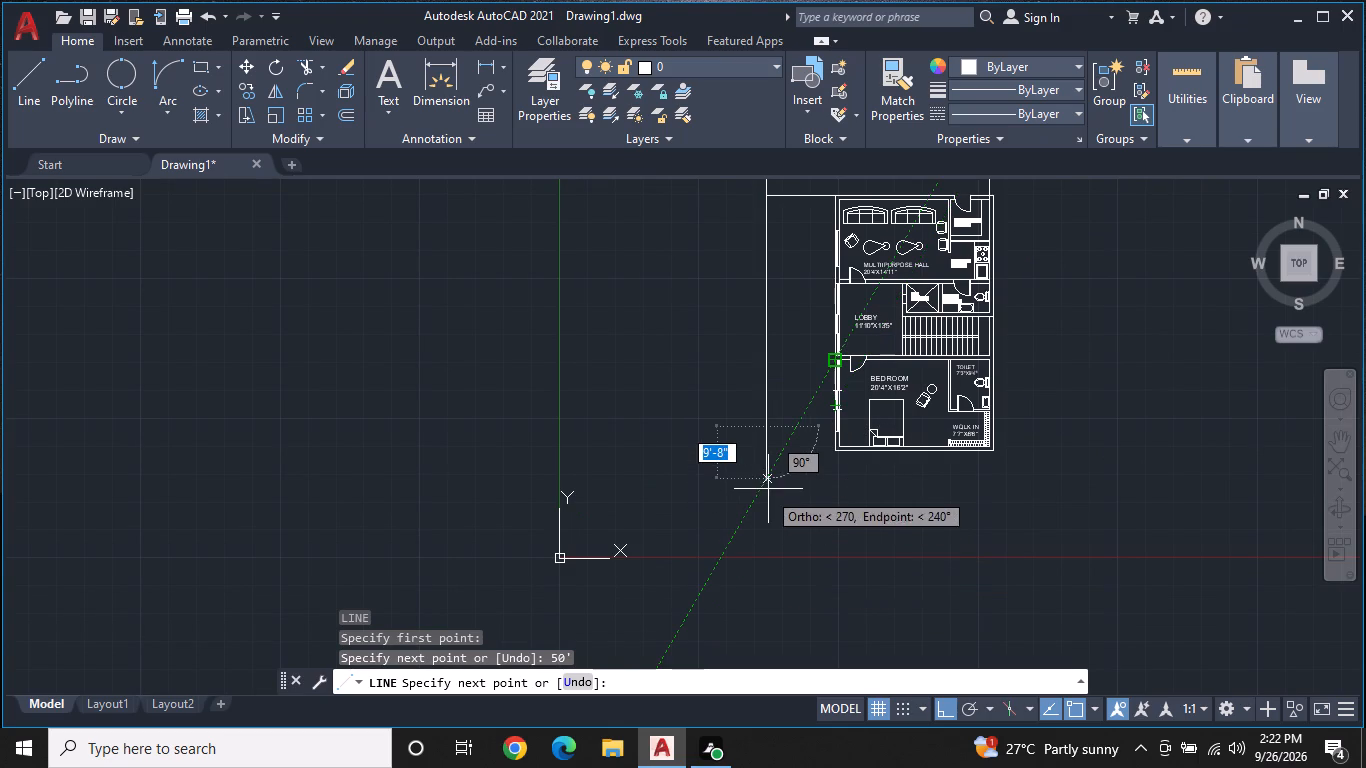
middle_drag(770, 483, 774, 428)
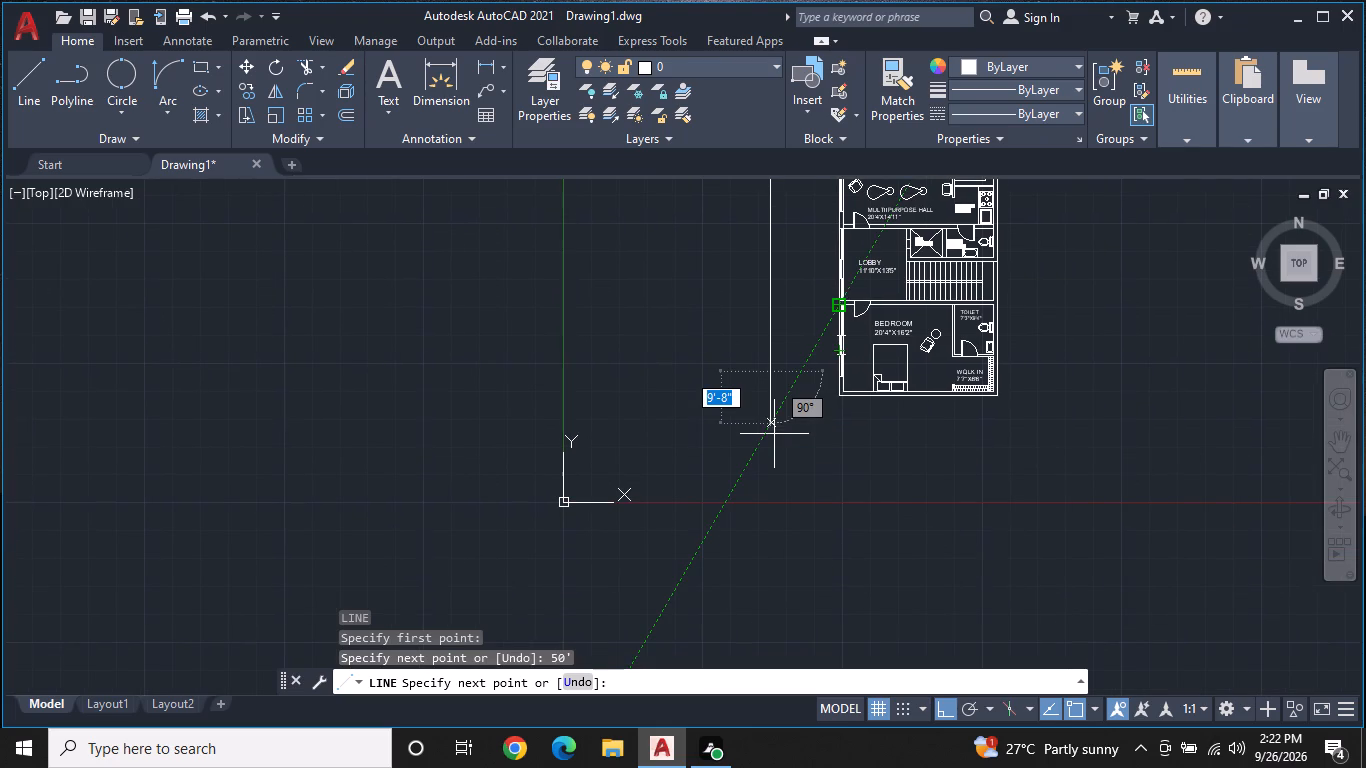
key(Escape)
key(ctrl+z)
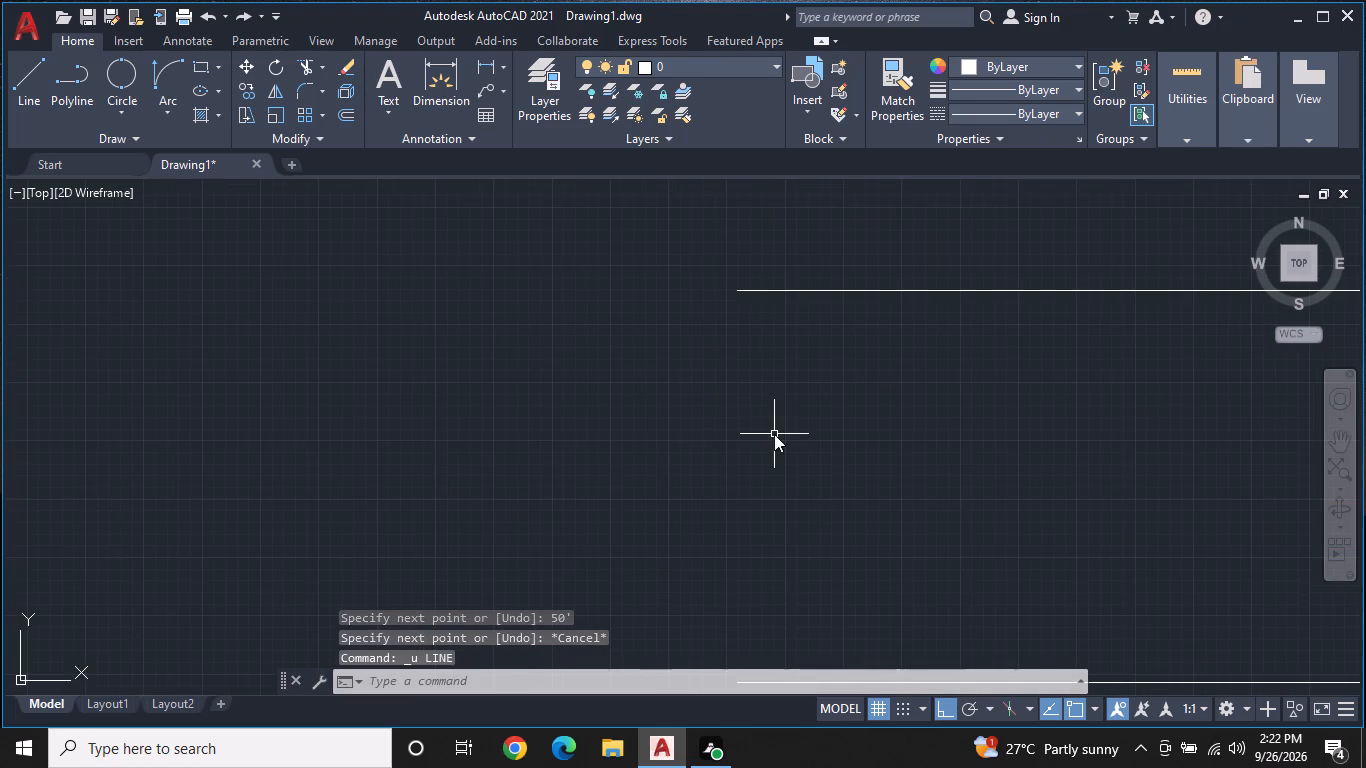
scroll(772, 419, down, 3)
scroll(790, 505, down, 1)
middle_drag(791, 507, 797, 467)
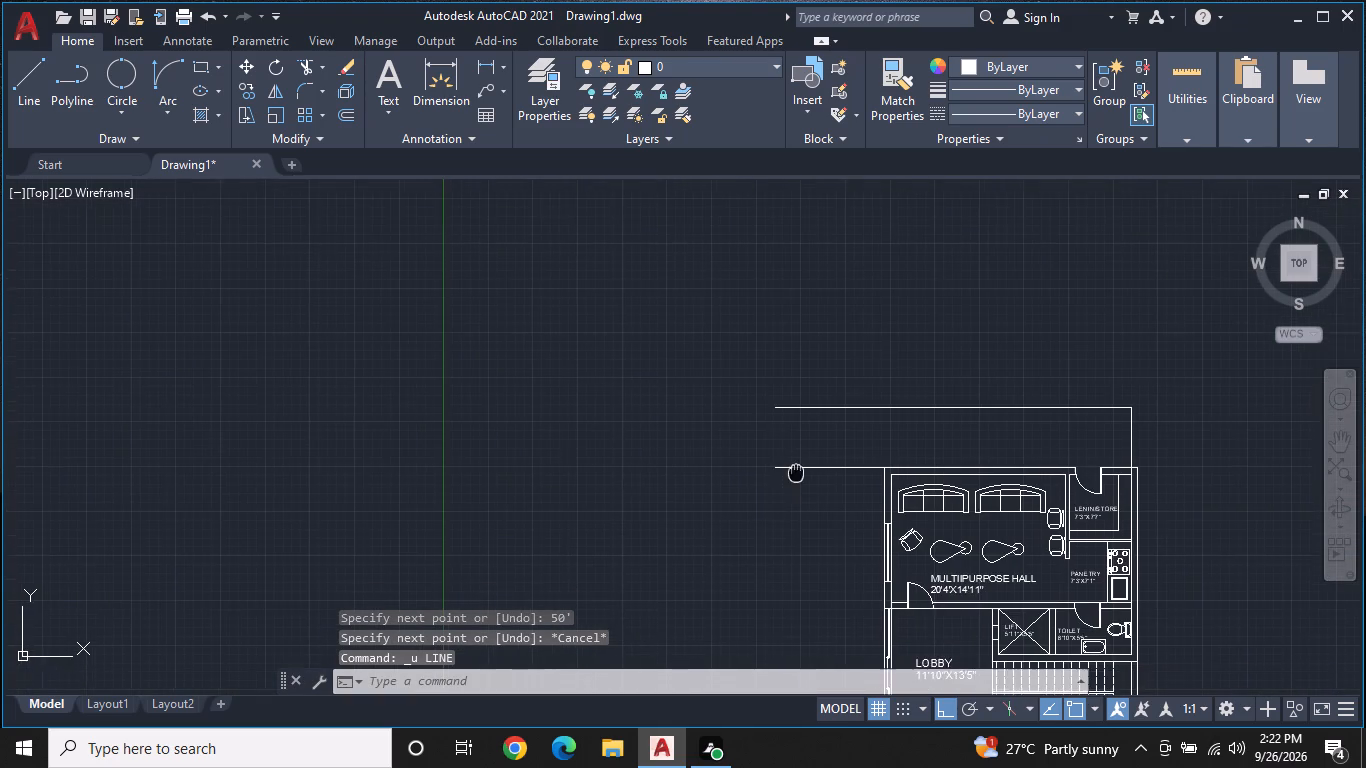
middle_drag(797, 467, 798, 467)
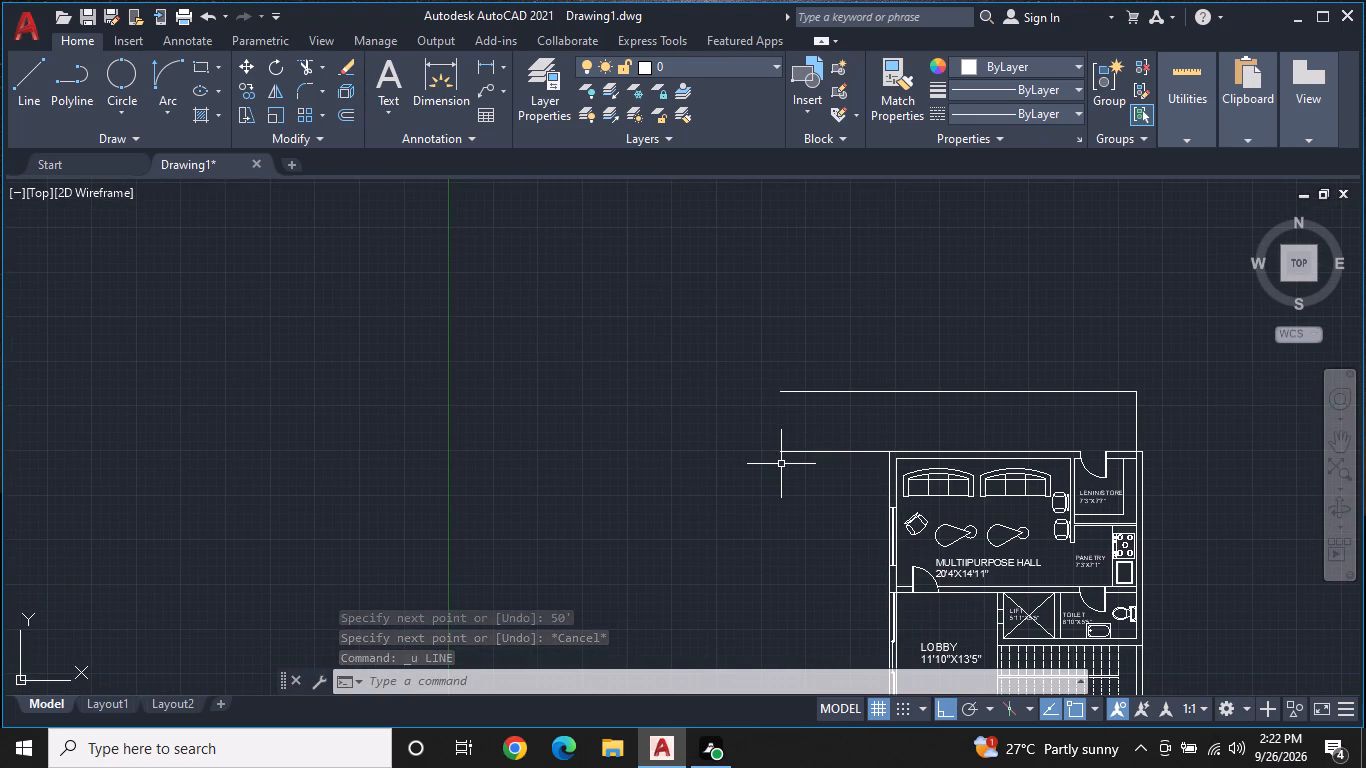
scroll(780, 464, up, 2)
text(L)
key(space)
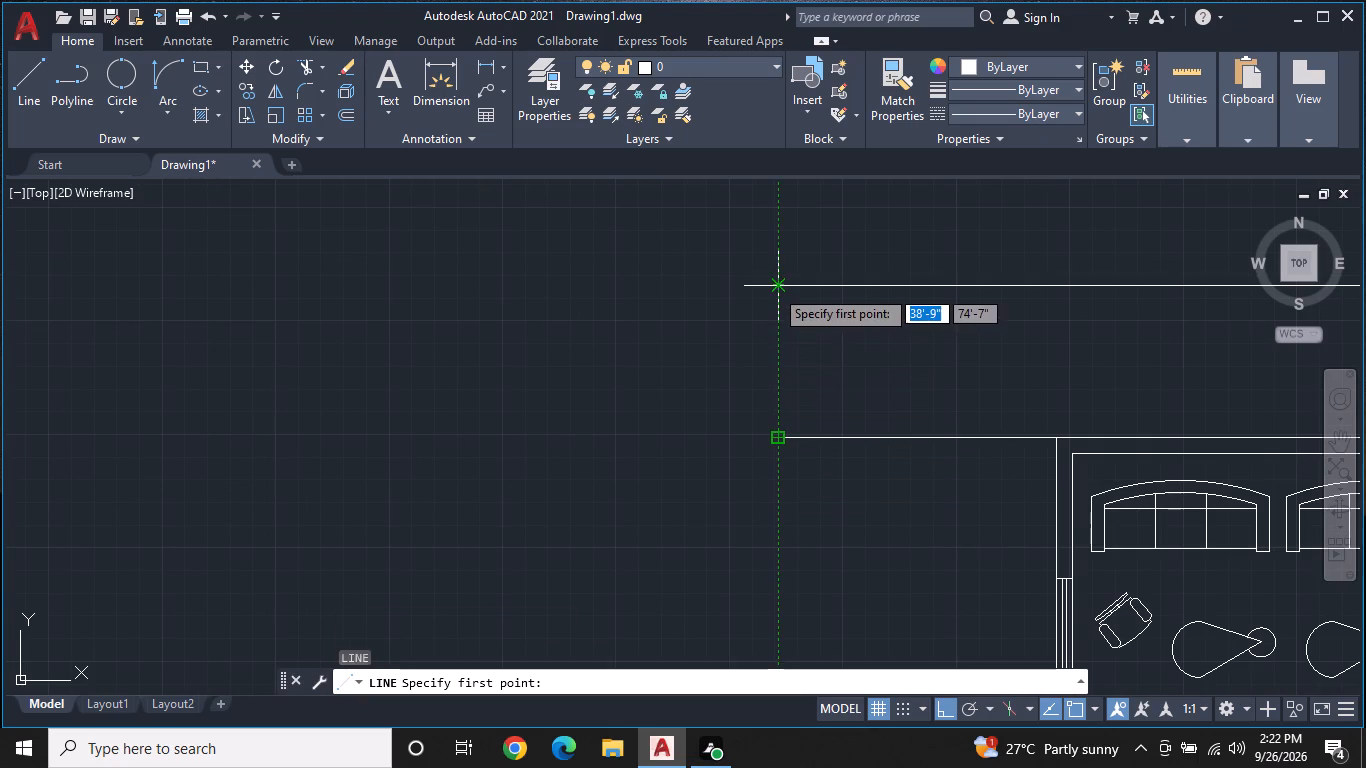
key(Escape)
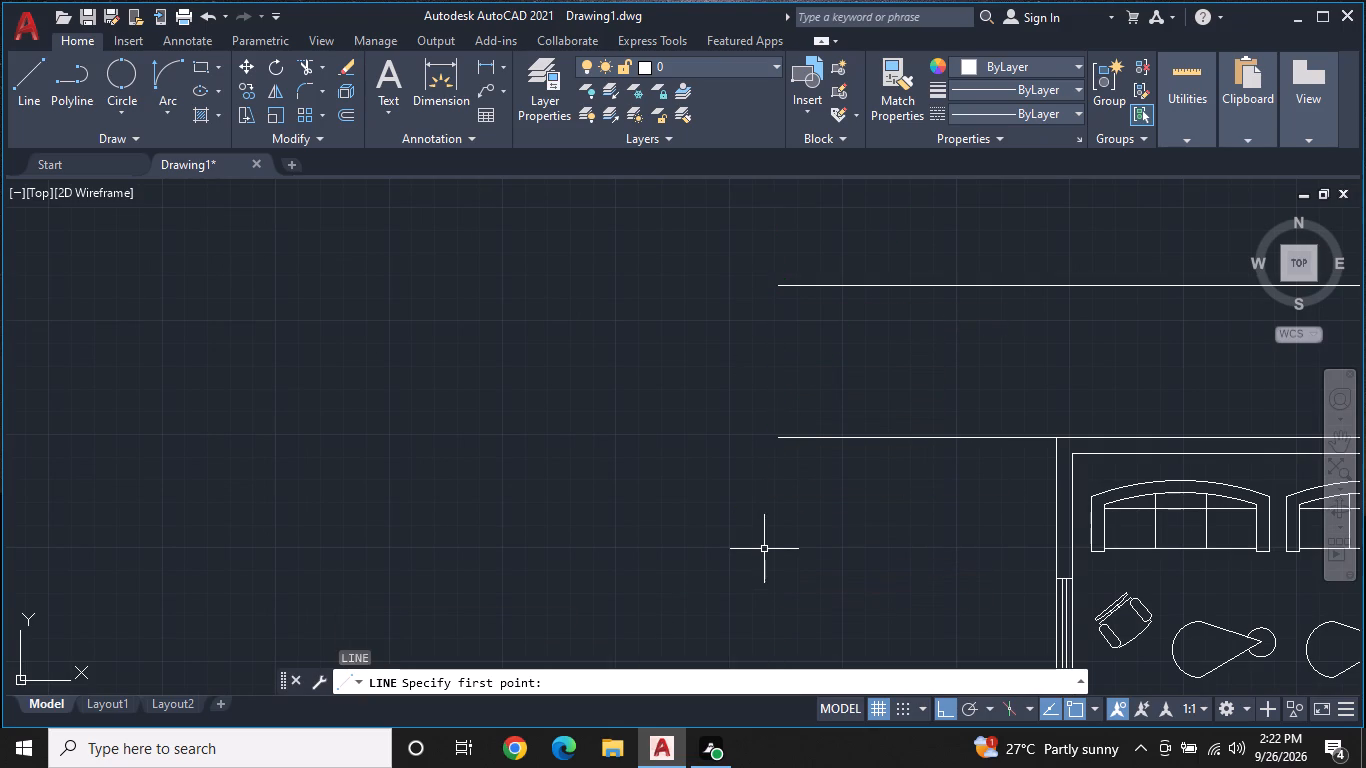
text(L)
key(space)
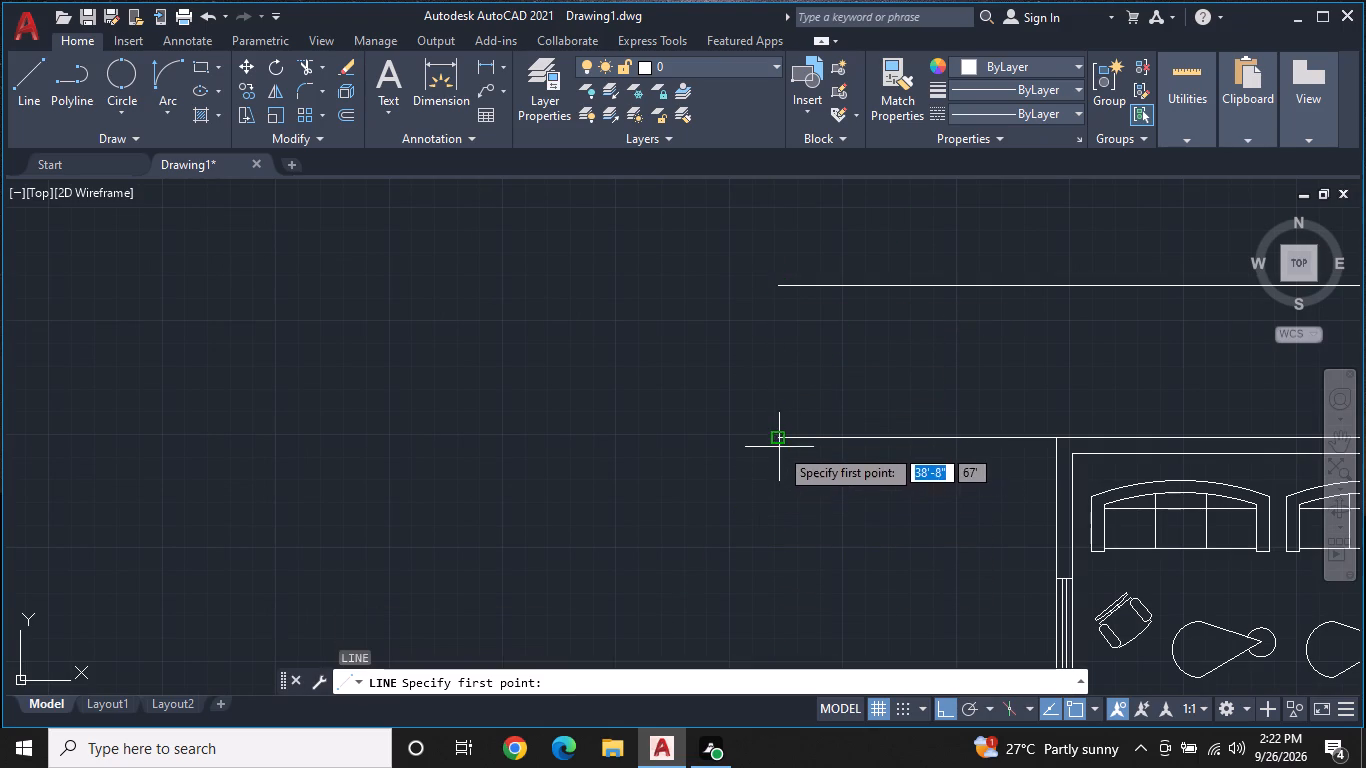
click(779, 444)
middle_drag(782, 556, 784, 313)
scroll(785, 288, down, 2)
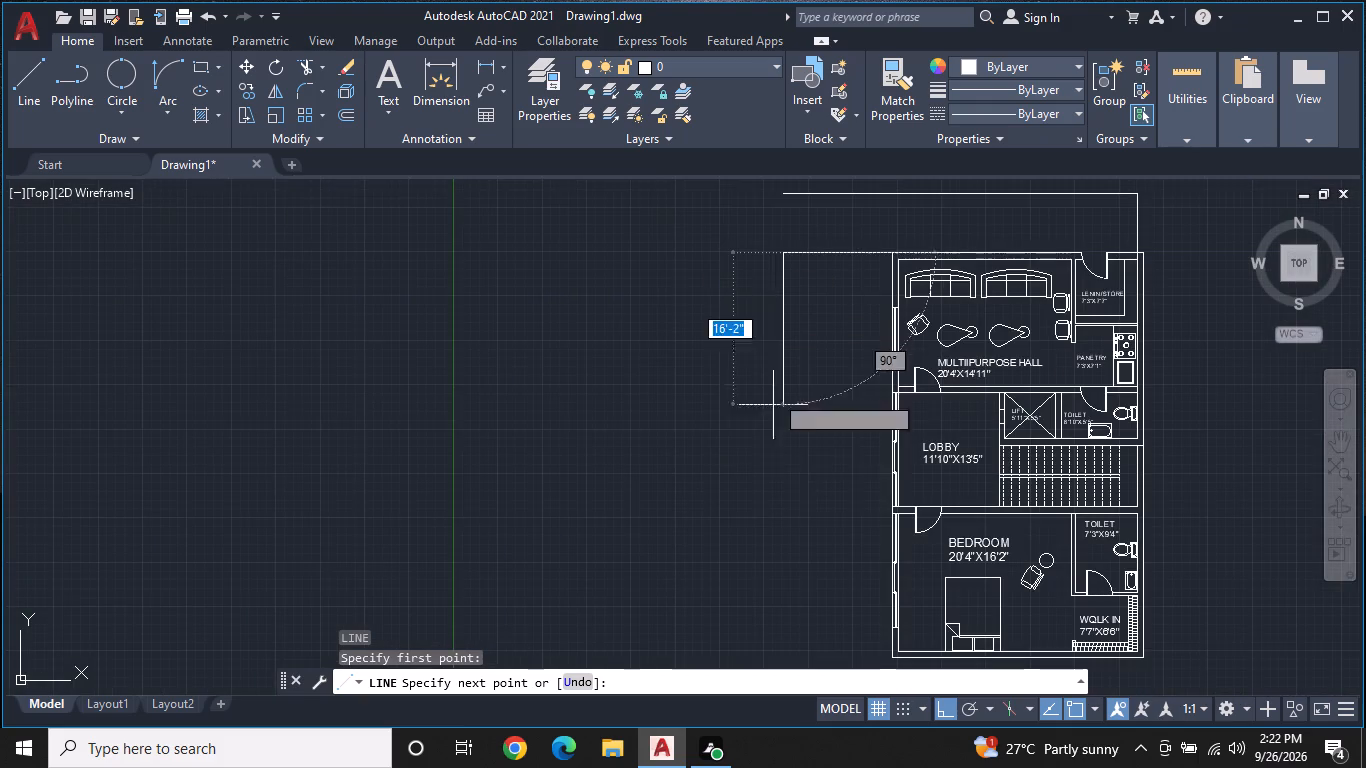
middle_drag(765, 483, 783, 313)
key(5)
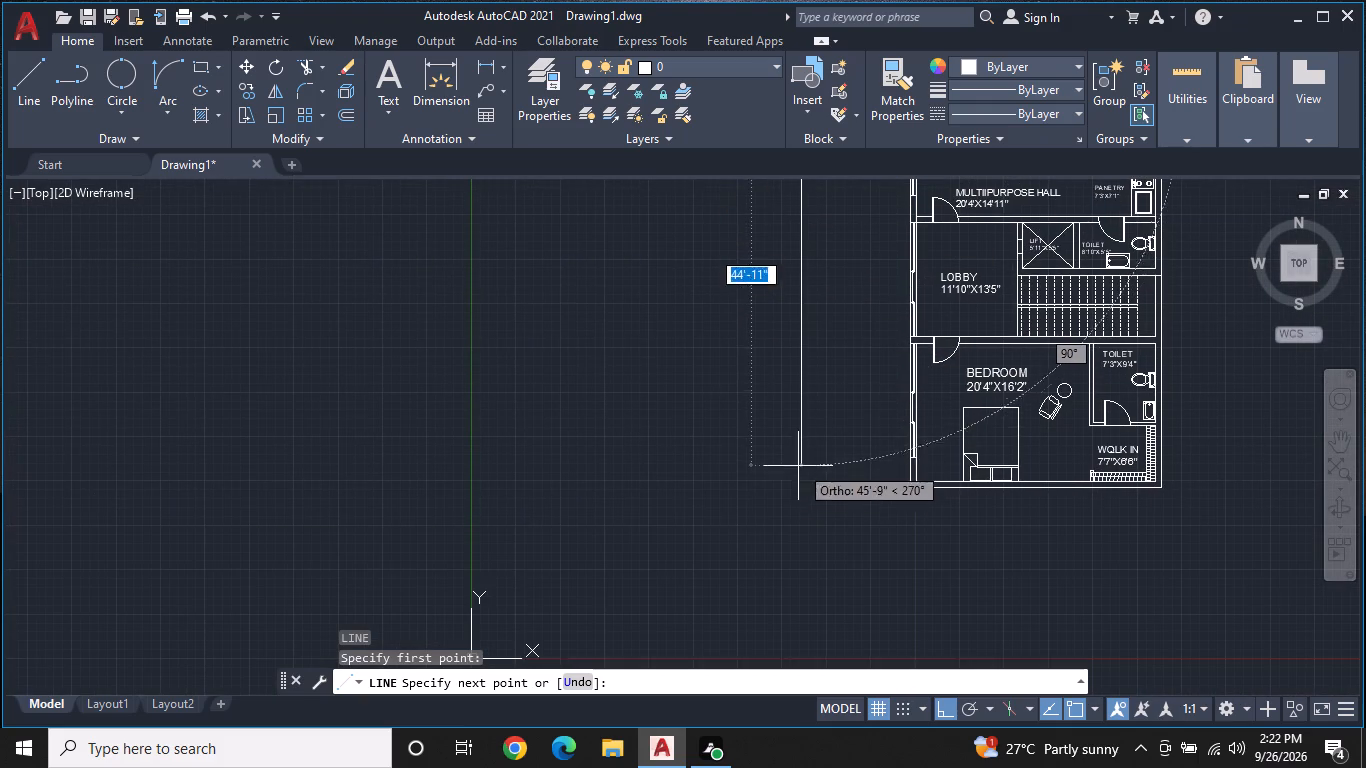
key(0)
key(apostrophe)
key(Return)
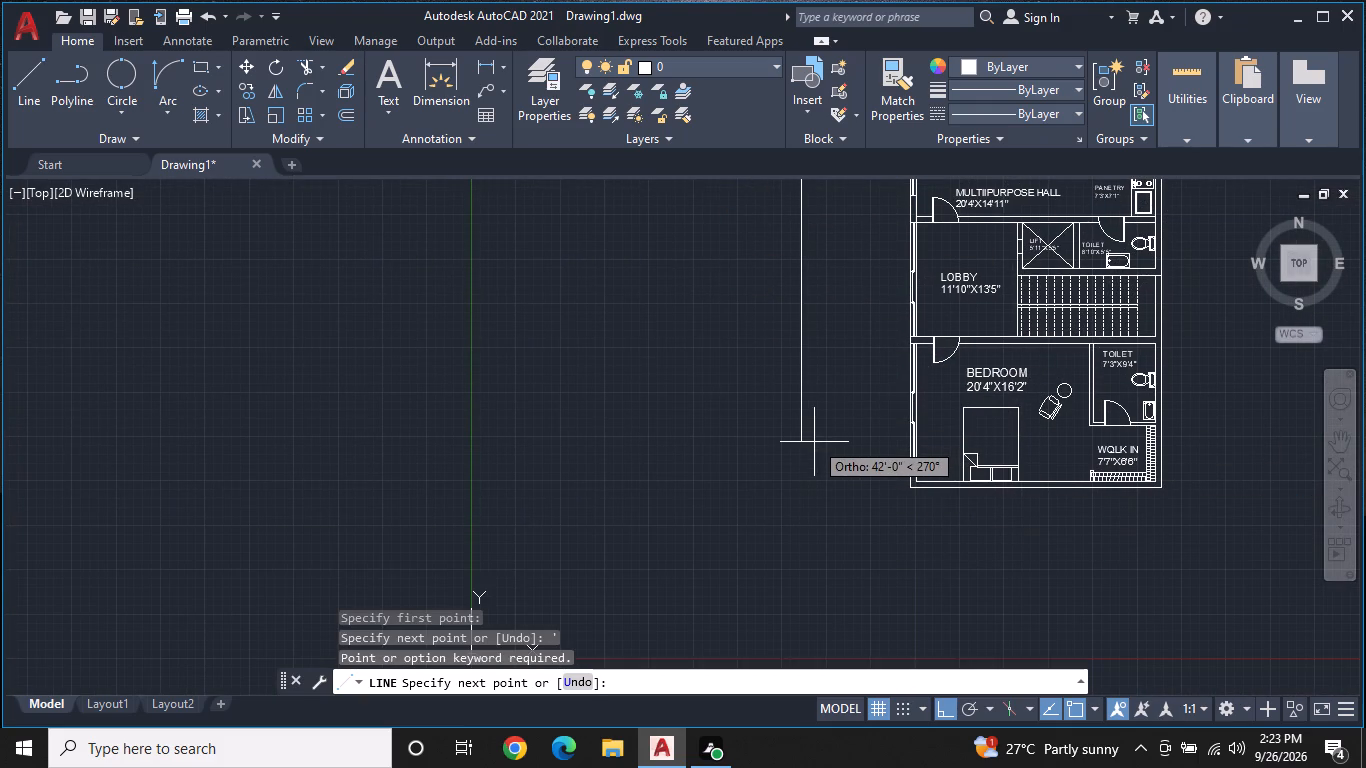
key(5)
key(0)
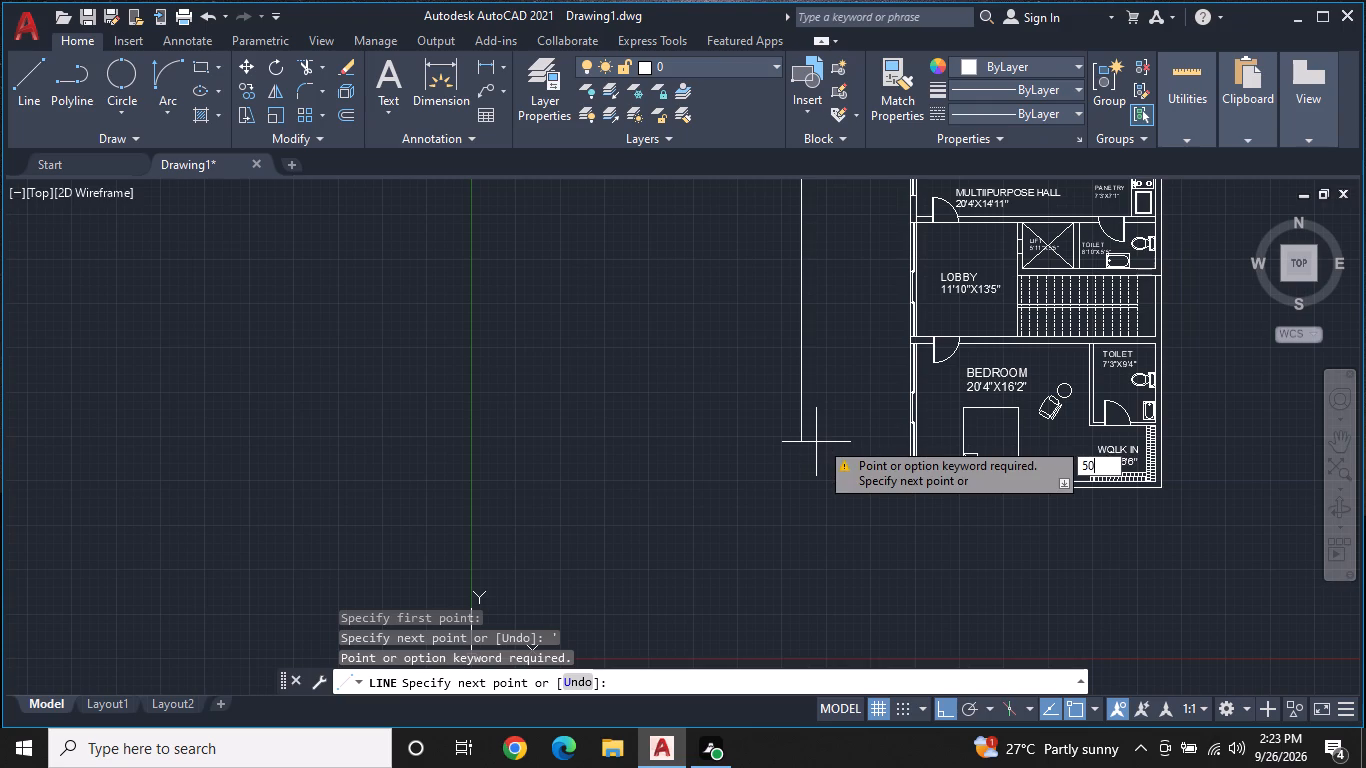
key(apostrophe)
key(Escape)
Draw a 50' line south from the west end of the 12'9" line beside the MULTIIPURPOSE HALL.
scroll(818, 446, down, 3)
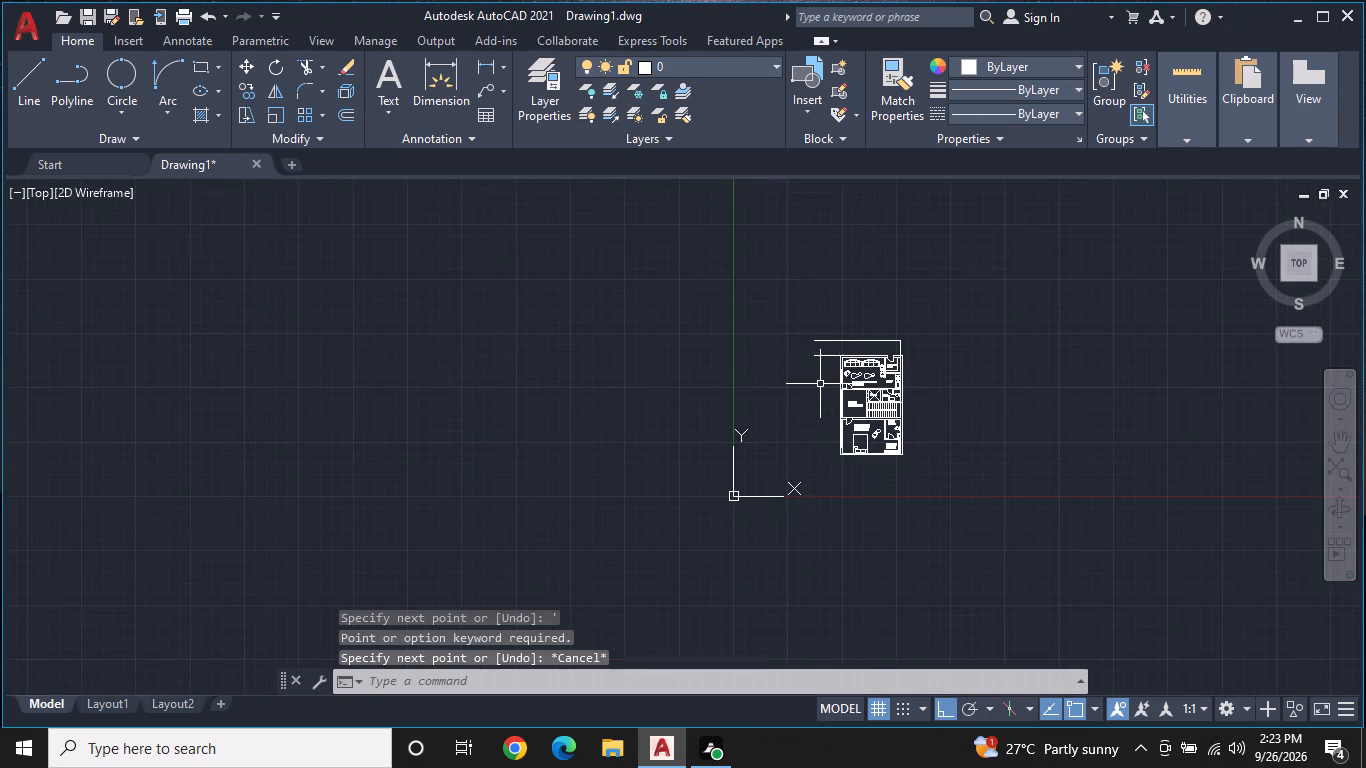
scroll(820, 382, up, 1)
text(L)
key(space)
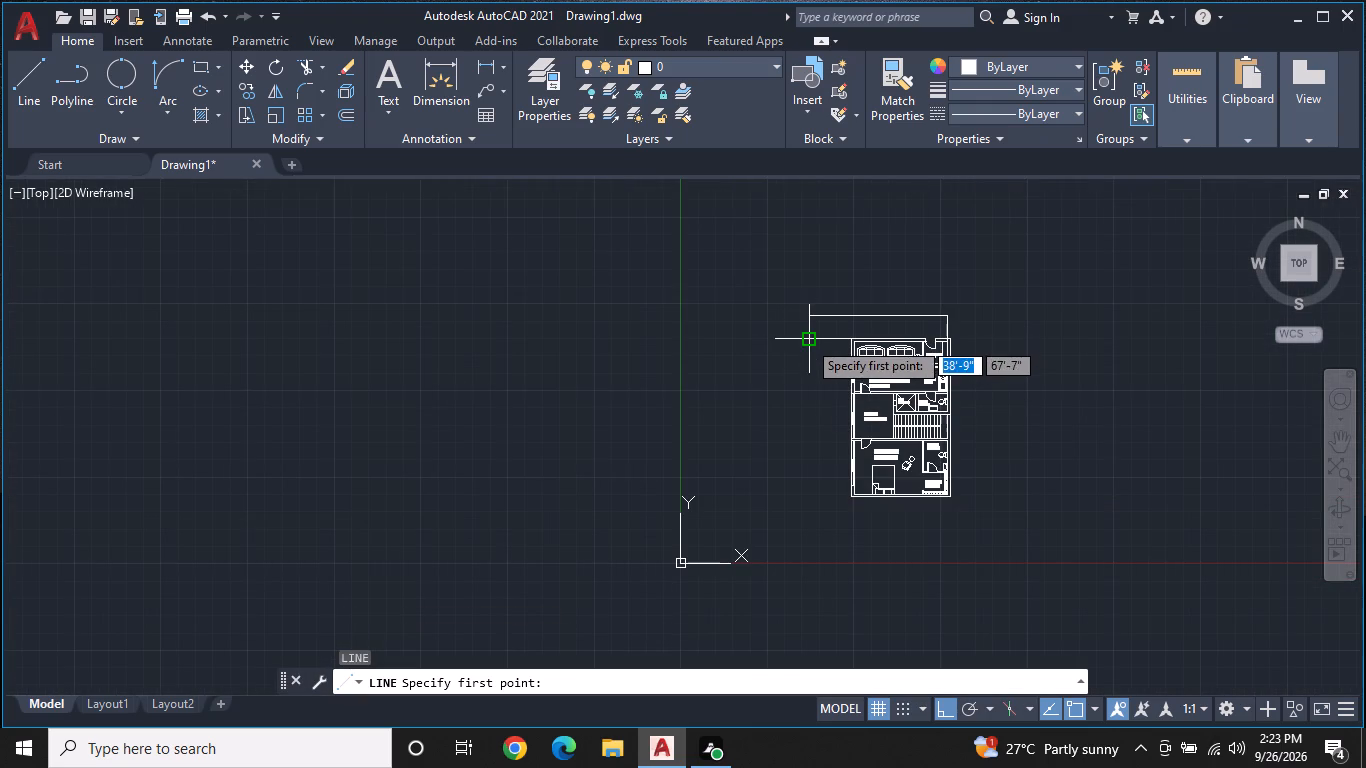
click(808, 345)
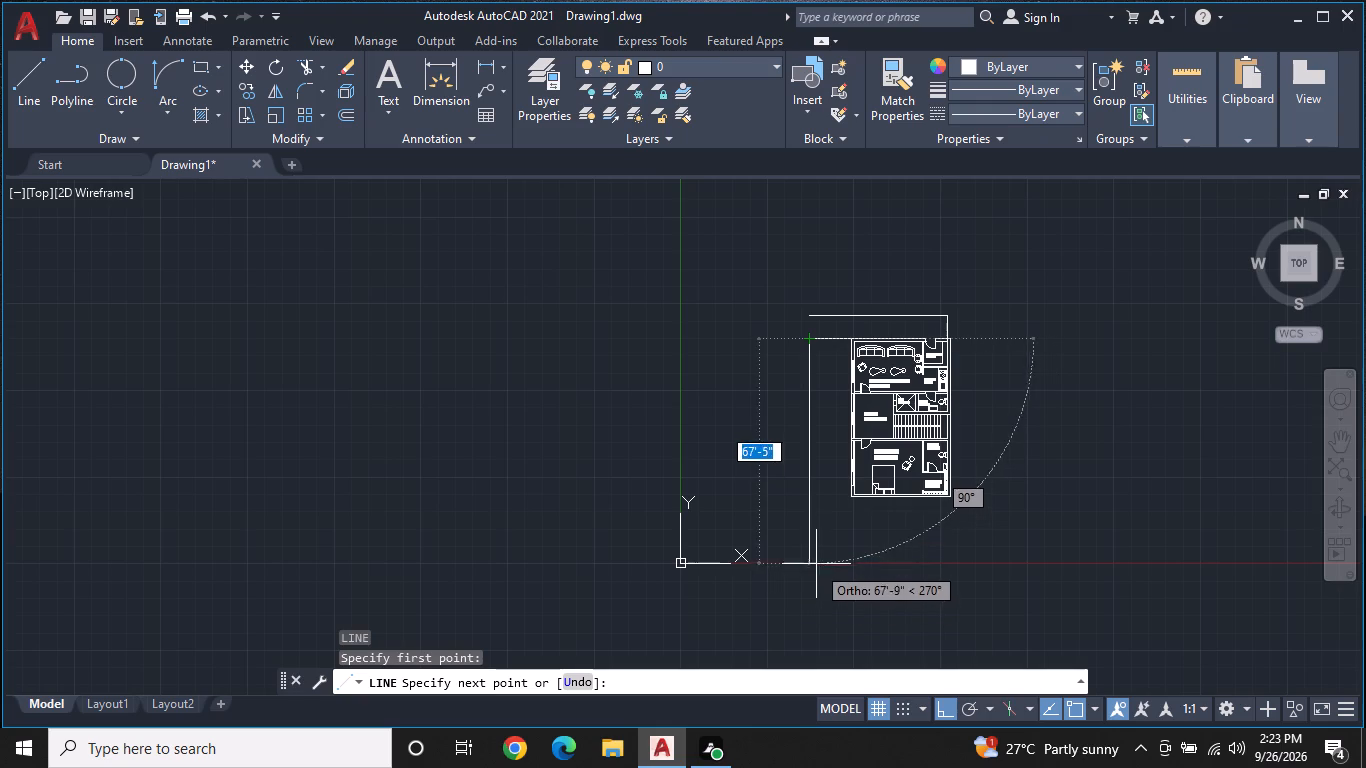
text(50')
key(Return)
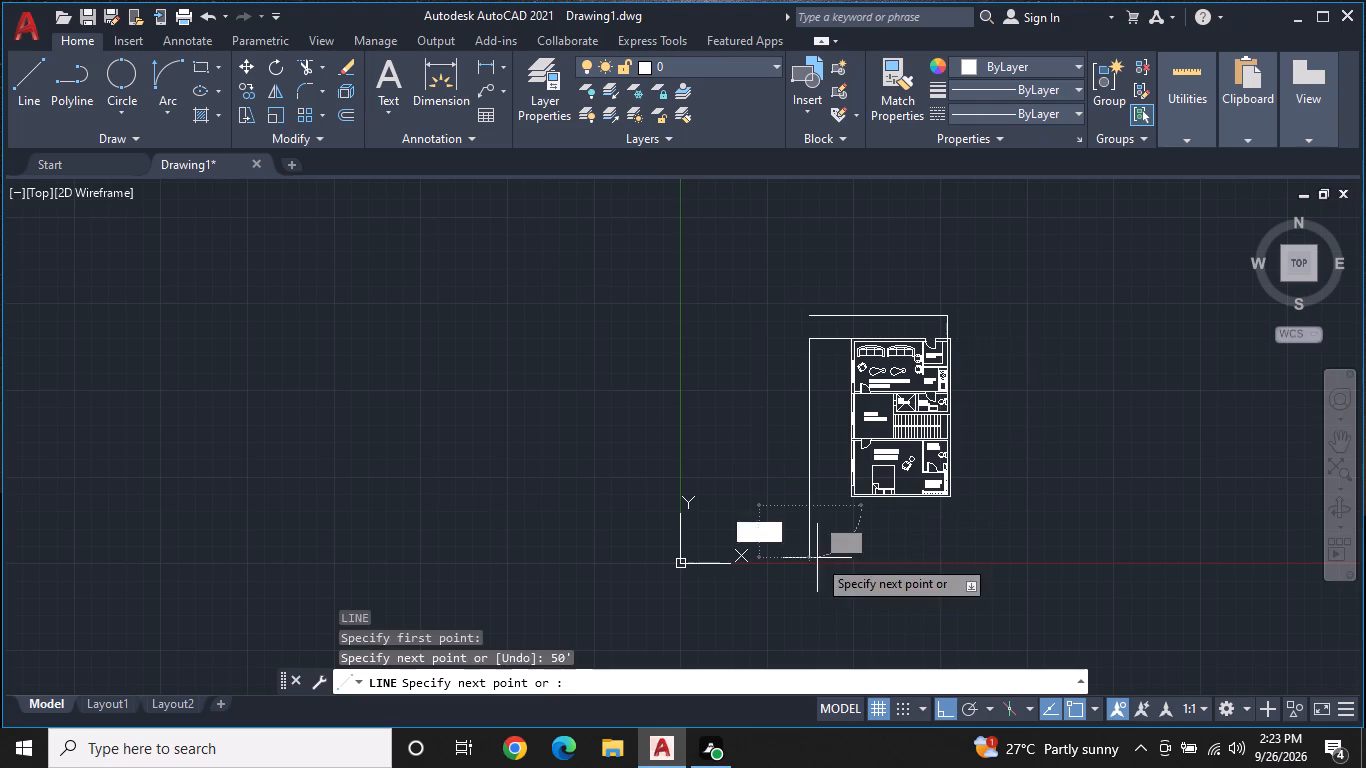
Continue the line about 41'6" east, aligned with the WQLK IN's inner southeast corner, and about 2'6" north to the building's outer south wall face.
scroll(943, 519, up, 2)
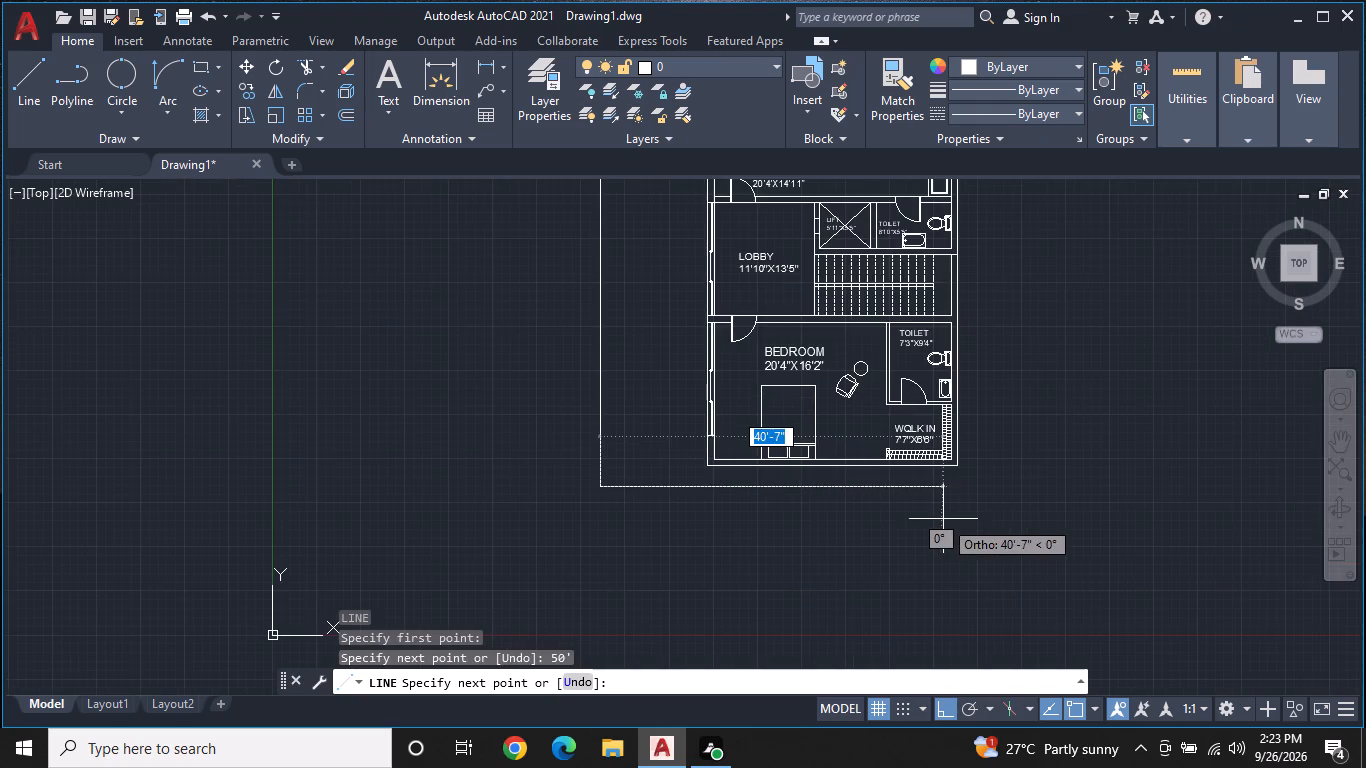
scroll(925, 486, up, 1)
middle_drag(924, 486, 927, 501)
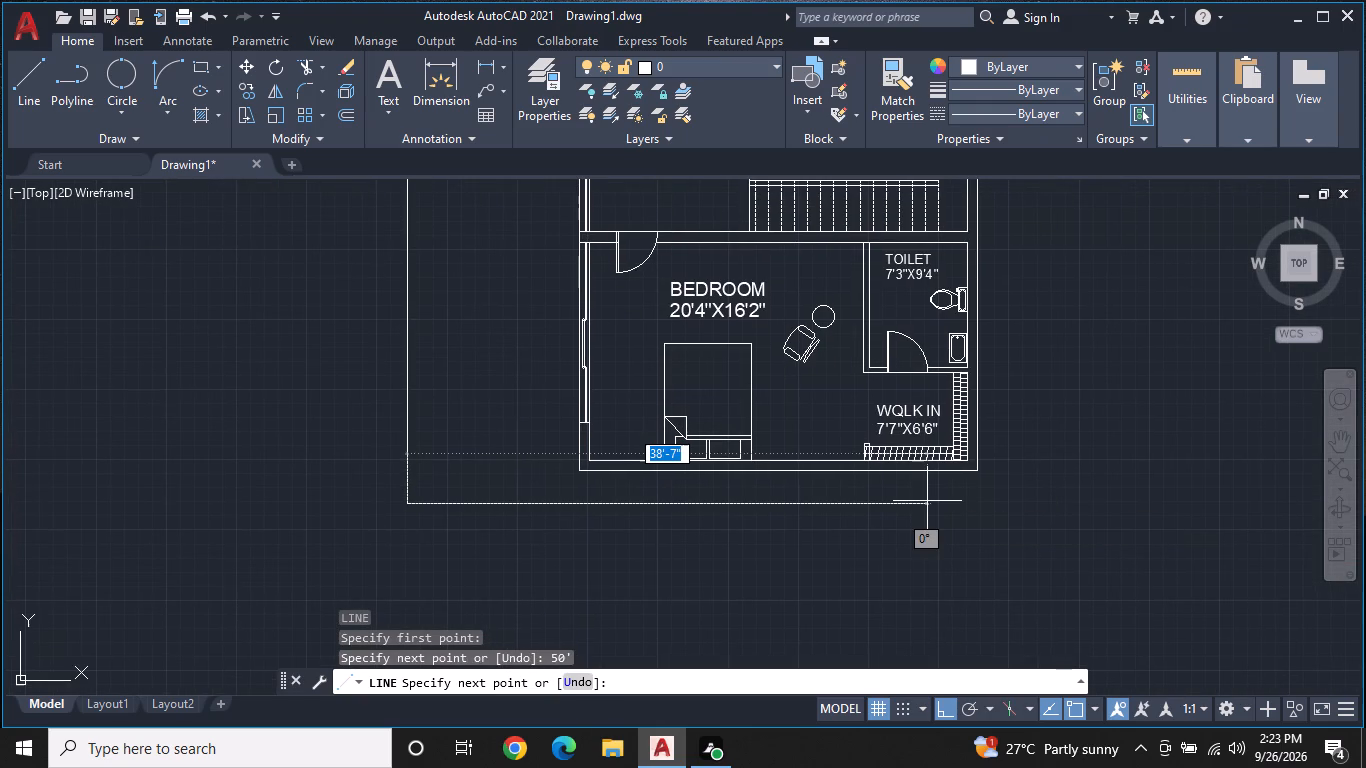
scroll(957, 511, up, 3)
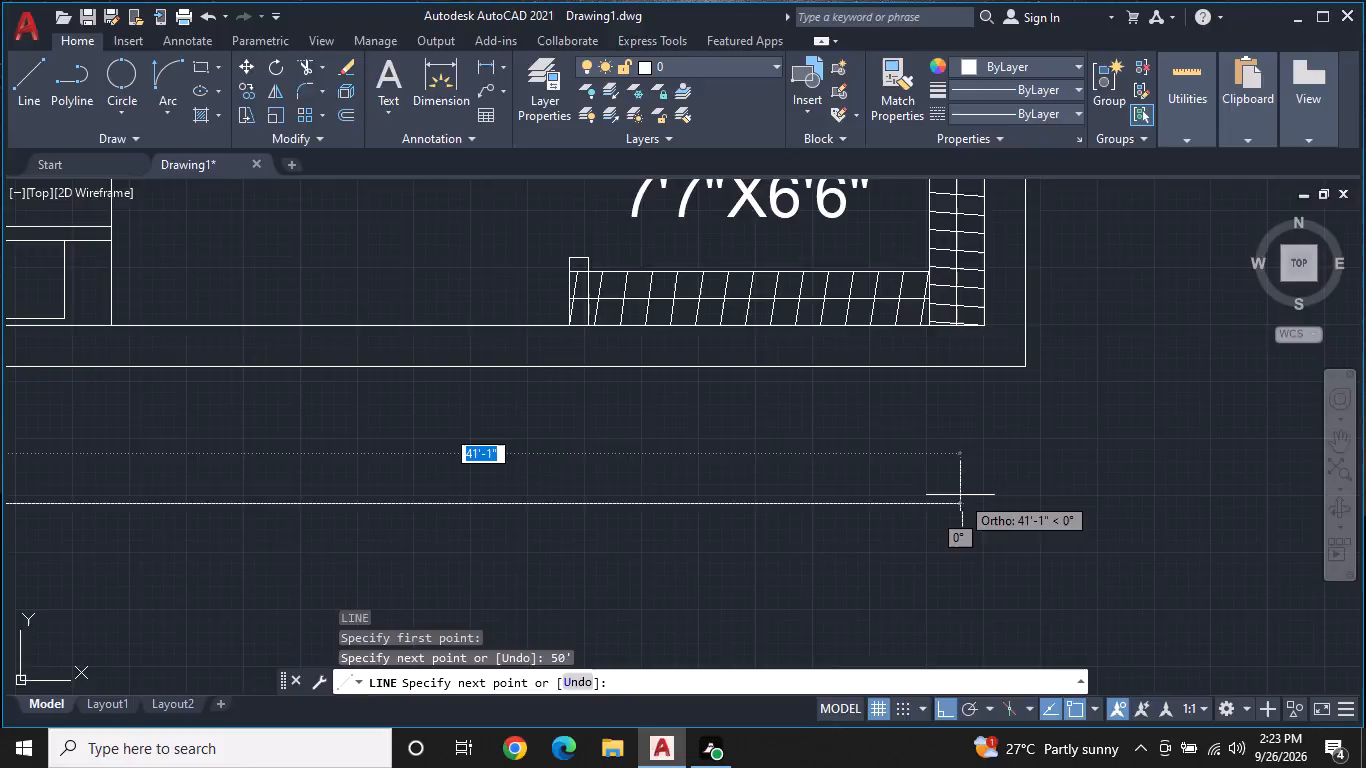
scroll(962, 465, down, 1)
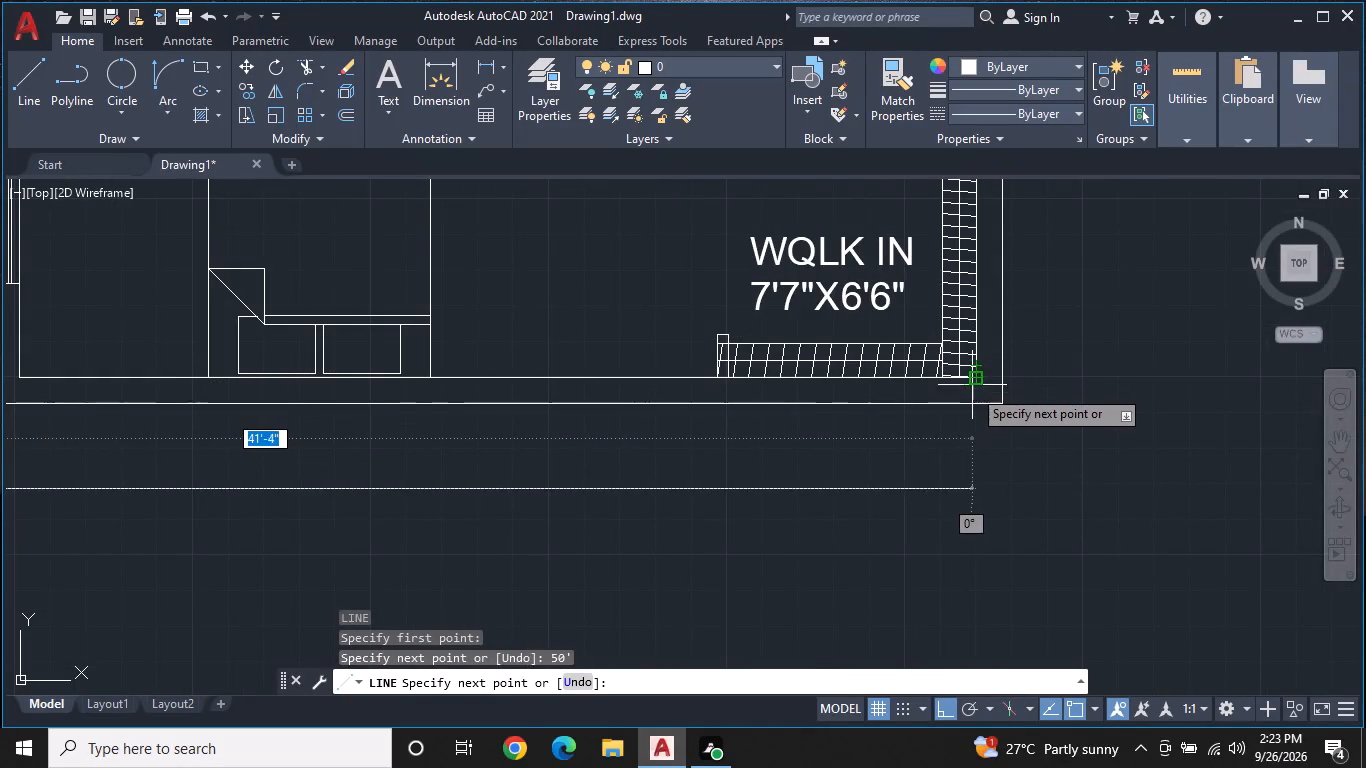
click(977, 489)
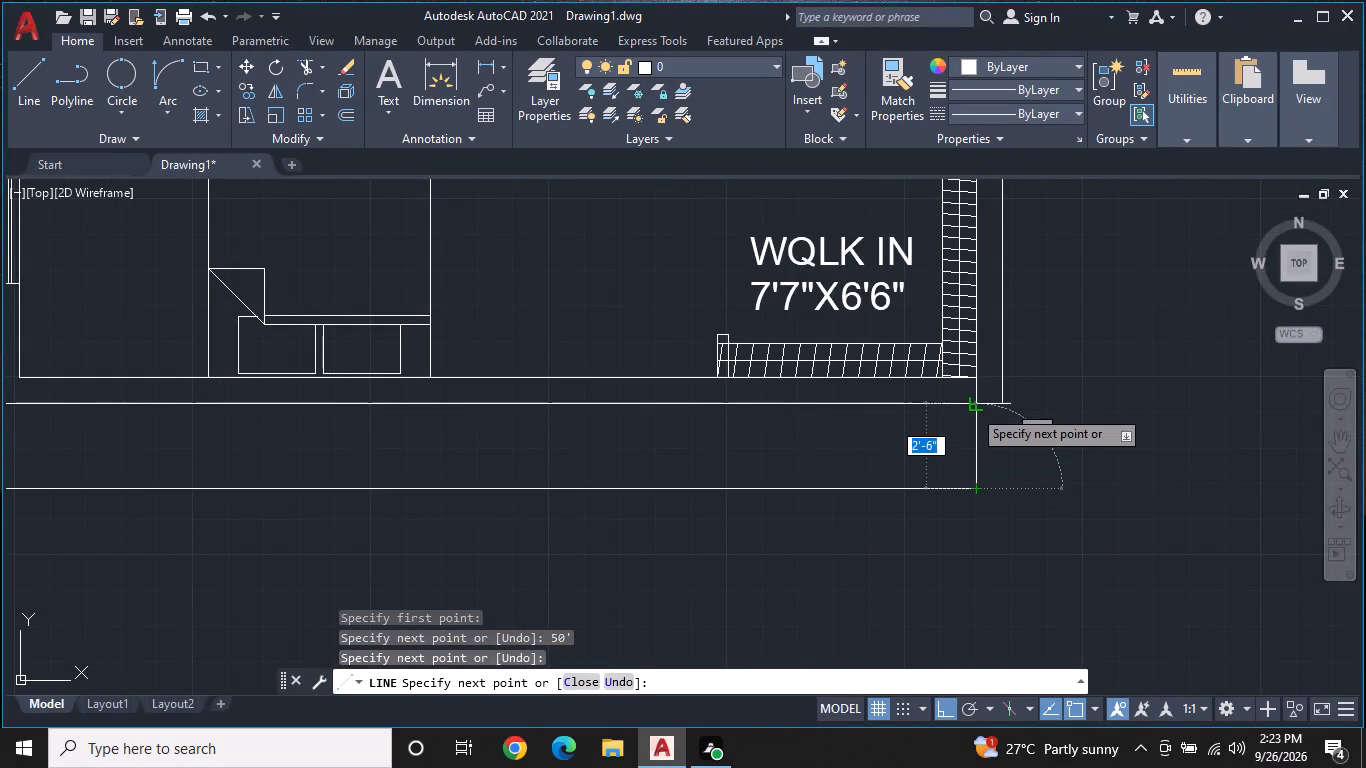
click(972, 408)
key(Escape)
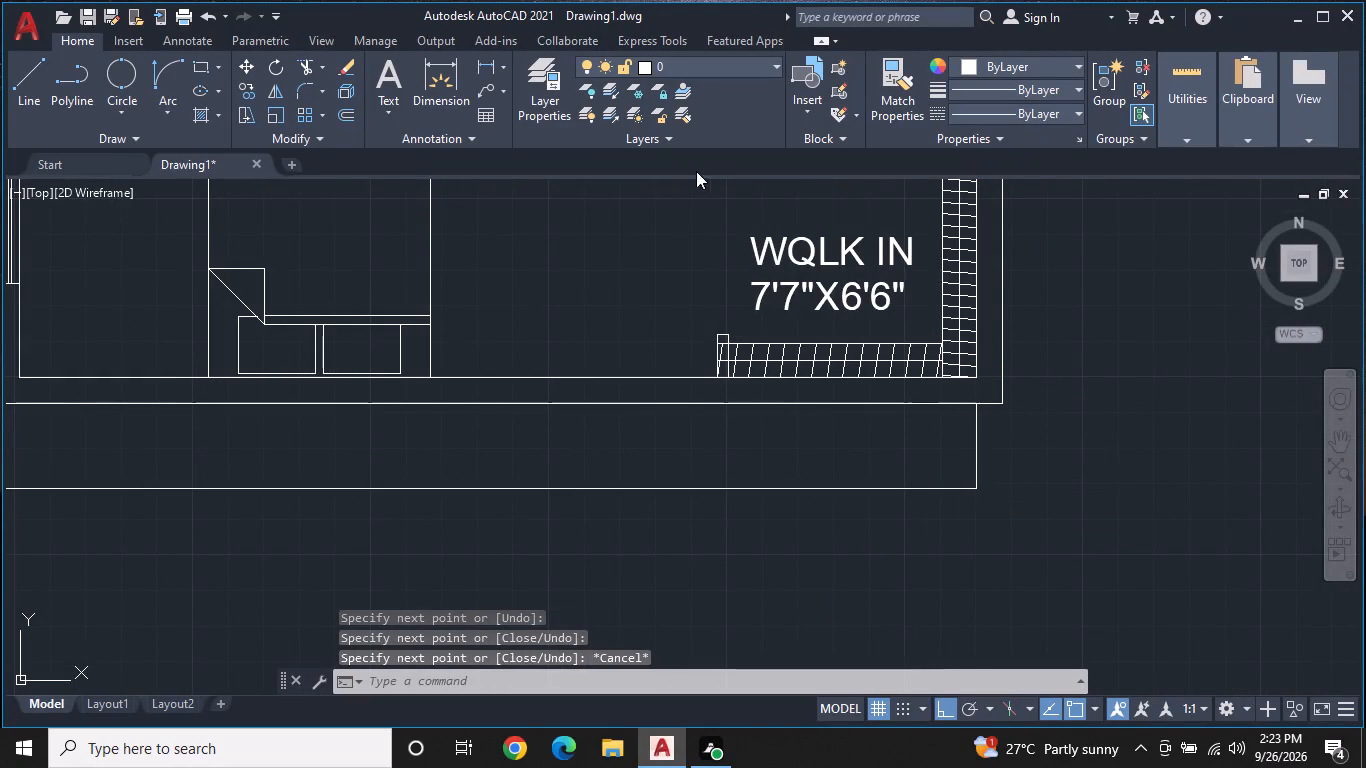
Offset the outline's short southeast line, south line and west line 9" outward to form the outer wall faces.
click(356, 111)
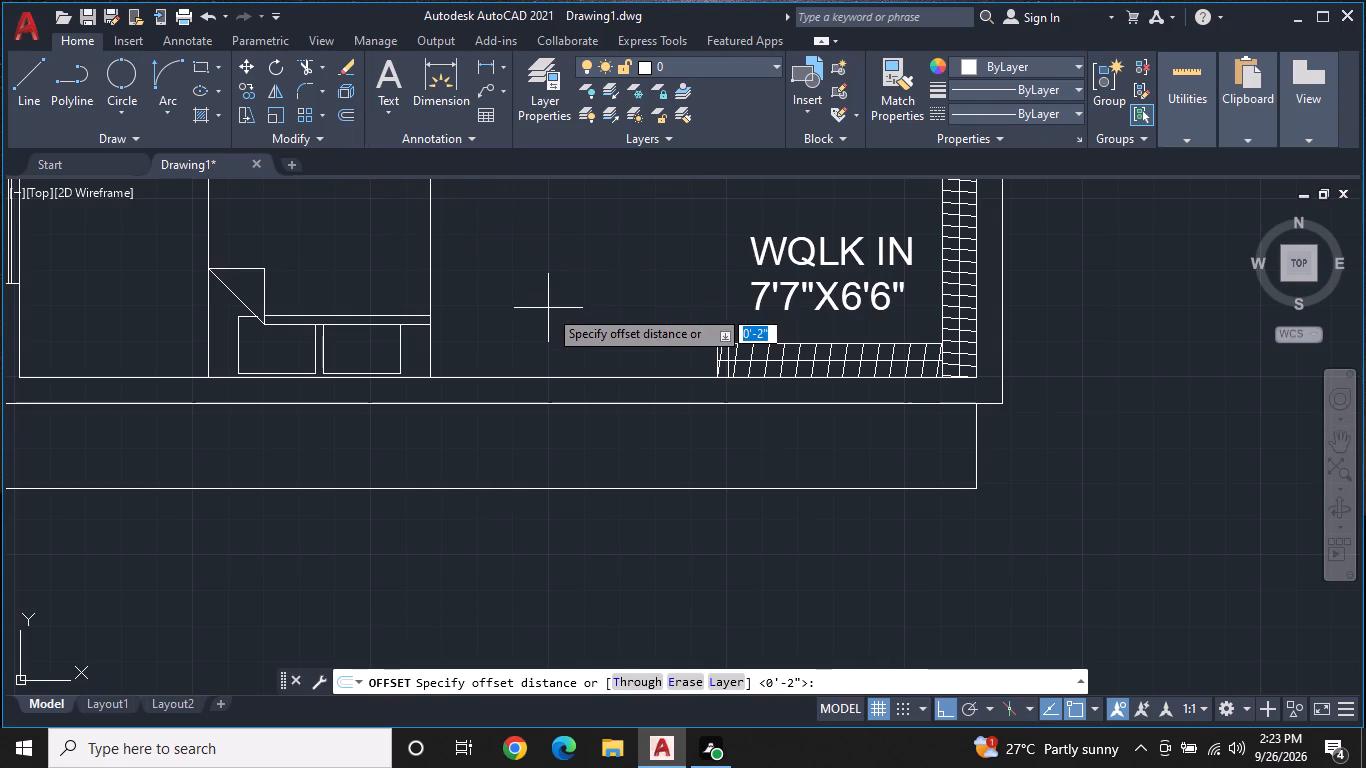
key(9)
key(shift+quotedbl)
key(Return)
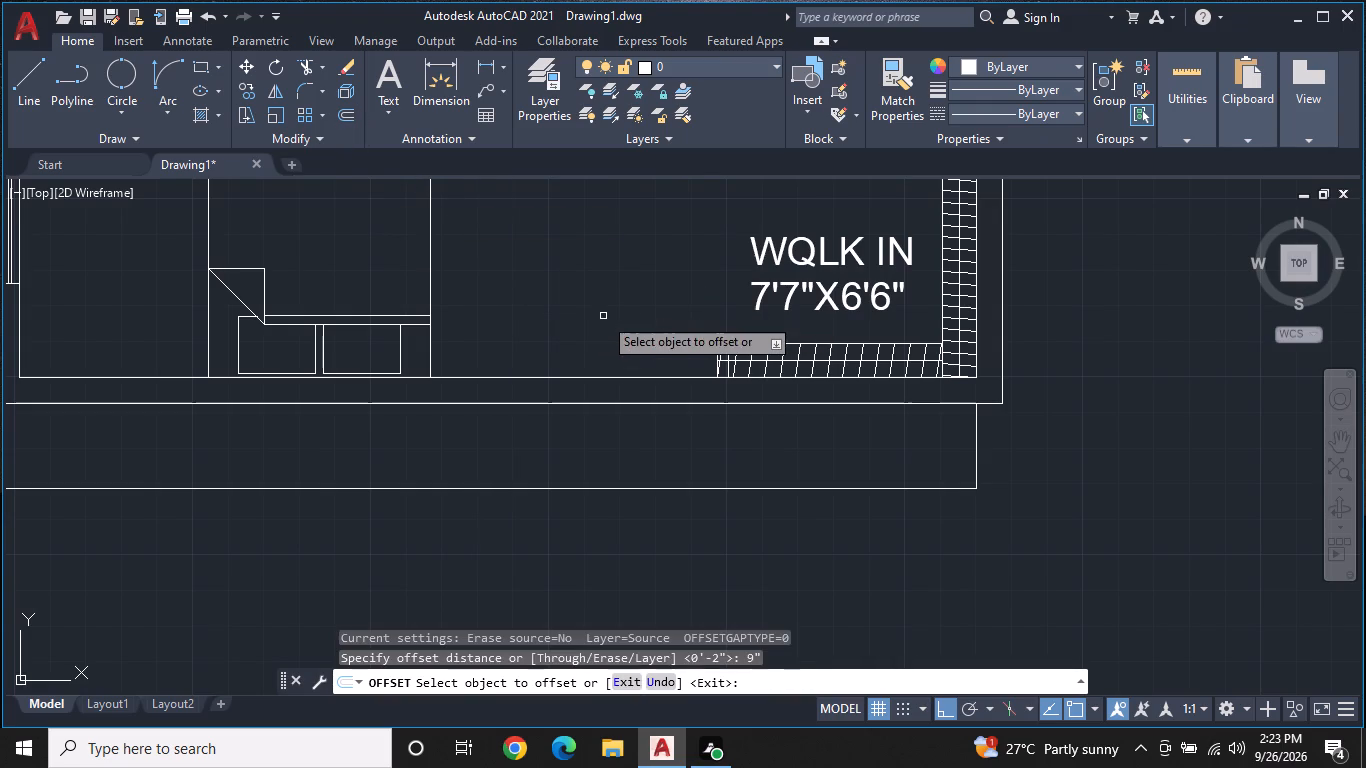
click(974, 441)
click(1009, 435)
middle_drag(932, 521, 940, 467)
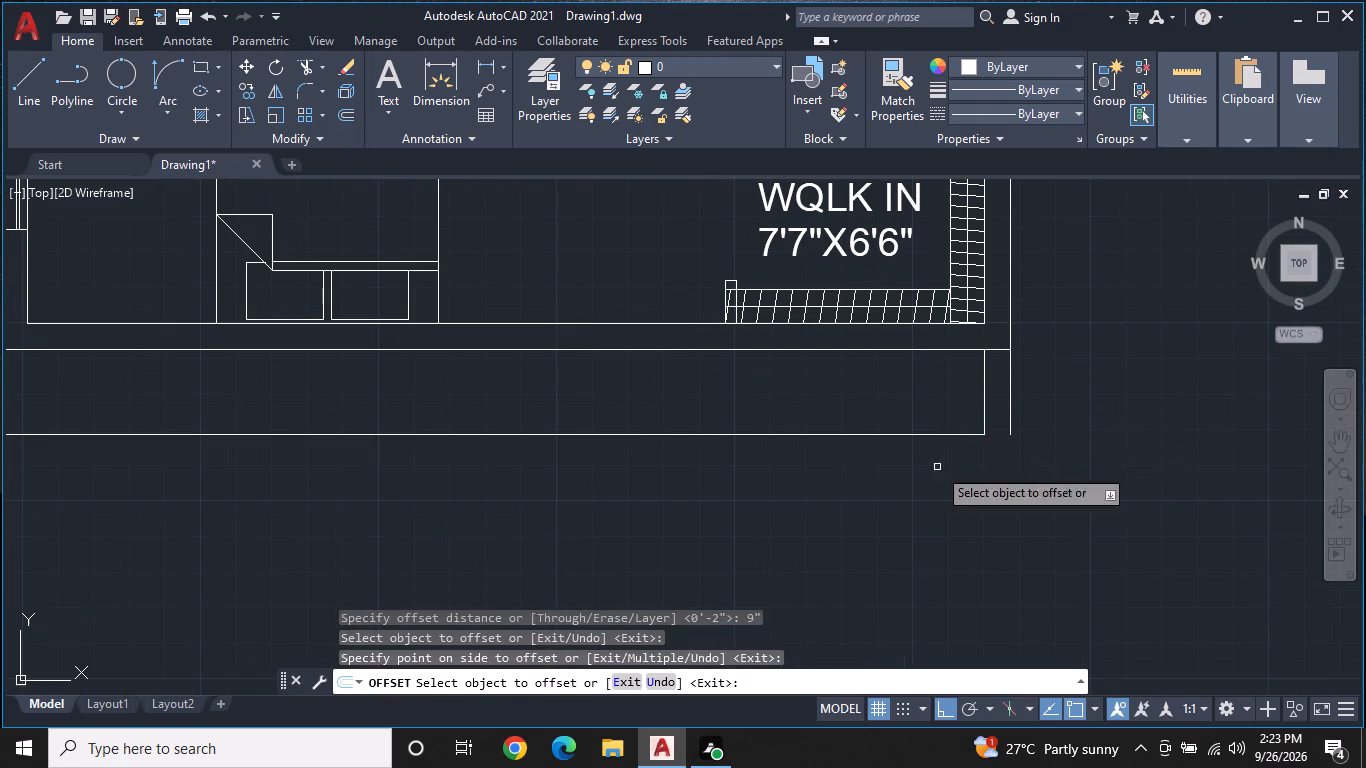
click(823, 435)
click(824, 535)
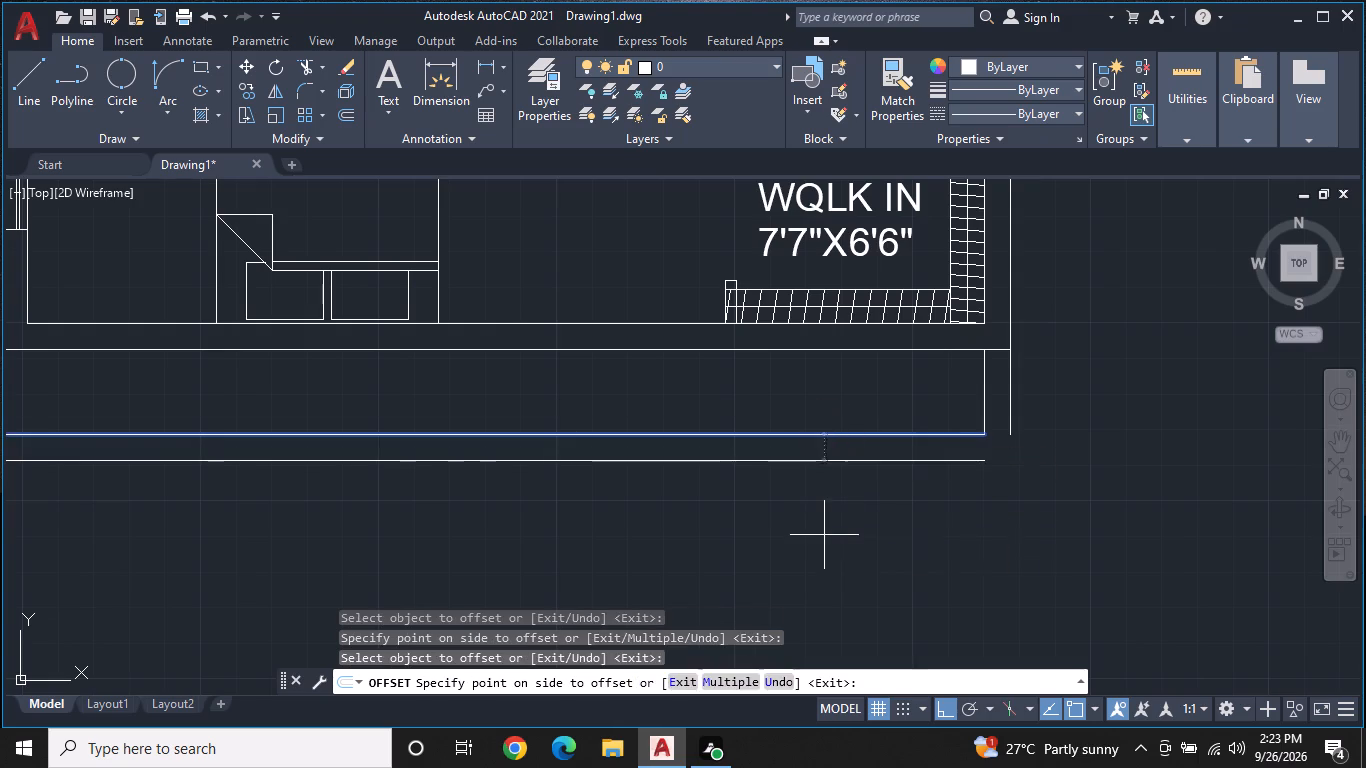
scroll(829, 487, down, 2)
middle_drag(722, 451, 1068, 499)
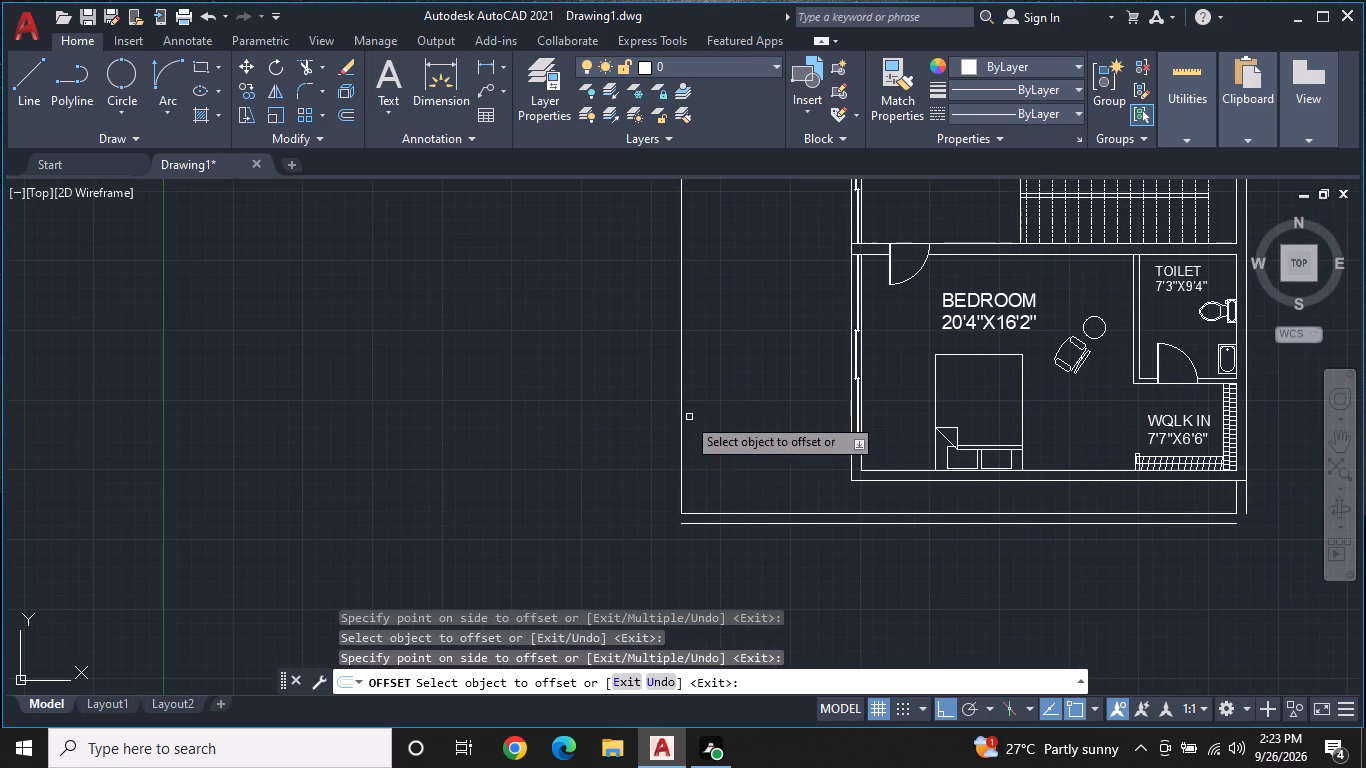
drag(681, 371, 665, 377)
click(639, 385)
Offset the outline's north line and the short vertical line at its northeast end outward by the same 9".
middle_drag(697, 356, 699, 581)
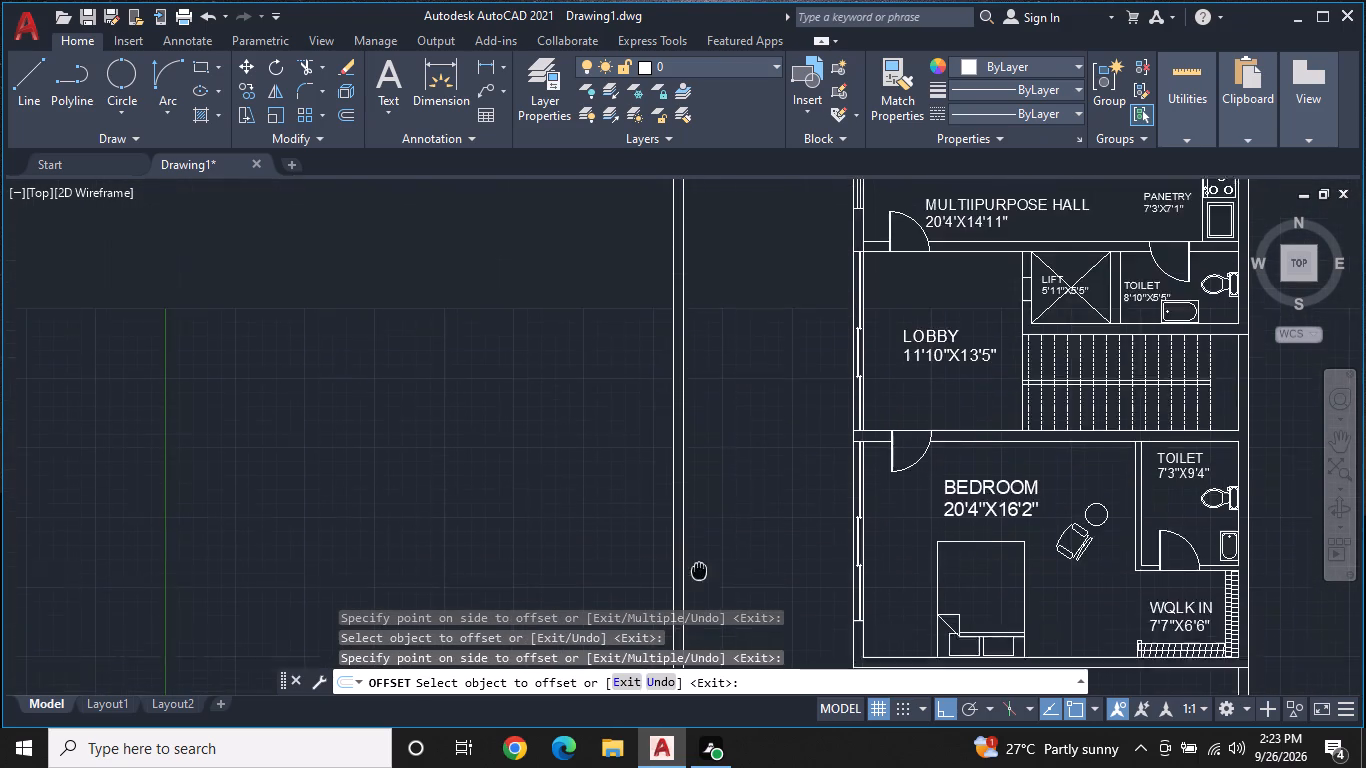
middle_drag(699, 581, 699, 584)
scroll(702, 579, down, 1)
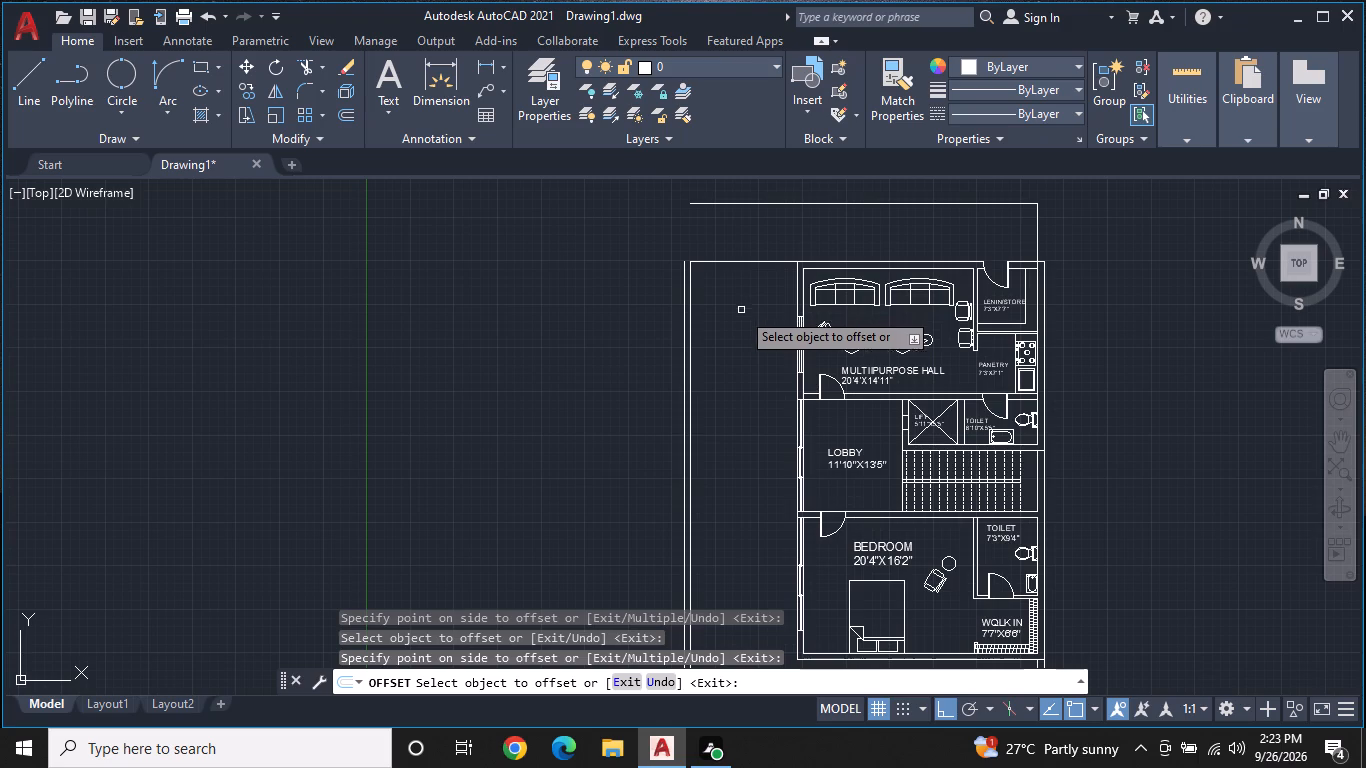
middle_drag(718, 394, 735, 385)
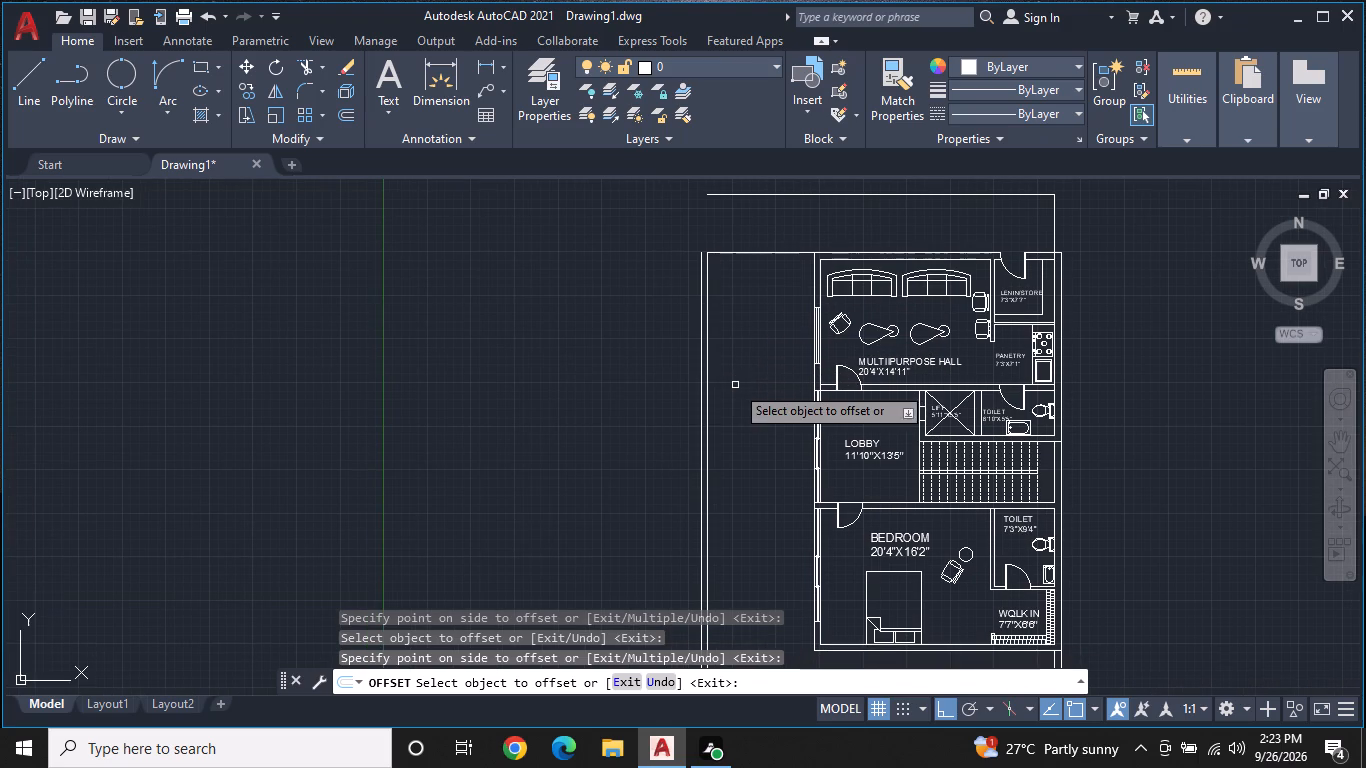
scroll(721, 331, up, 1)
middle_drag(722, 332, 742, 447)
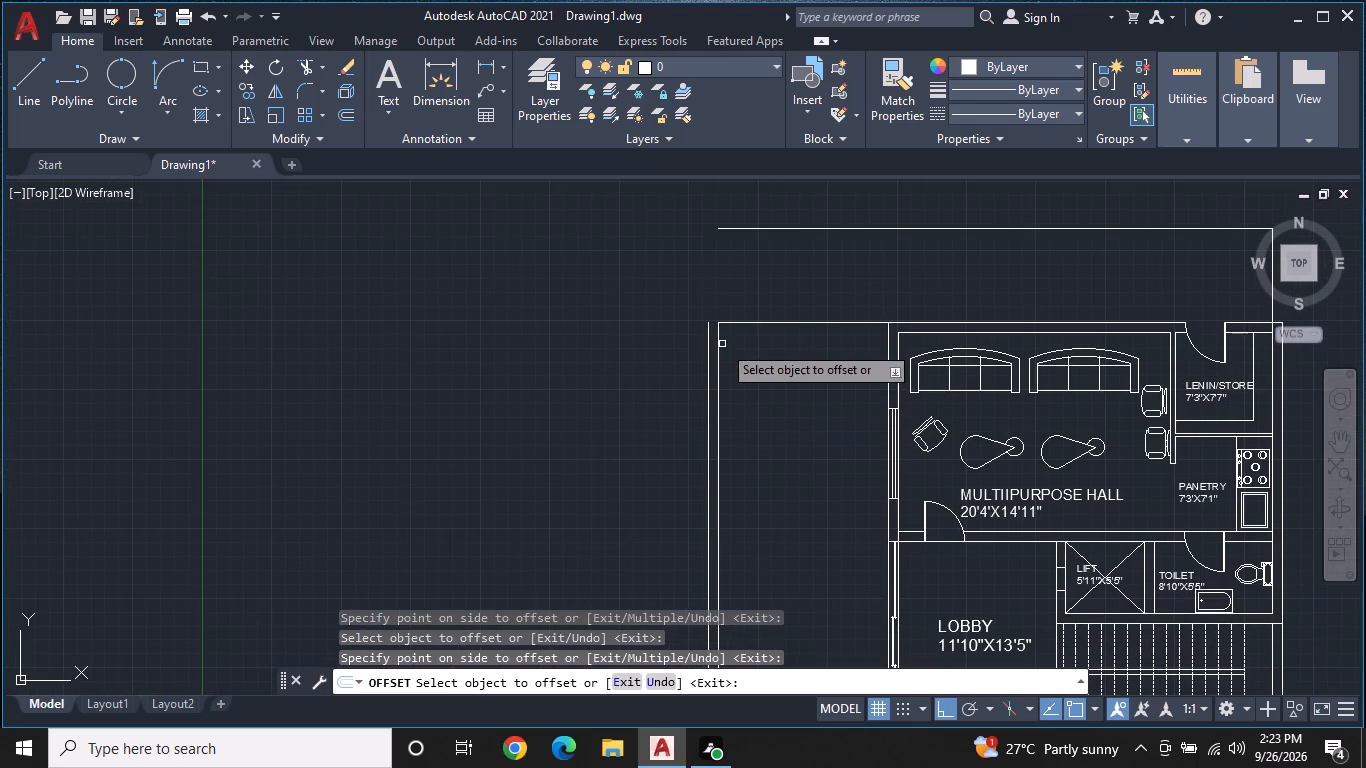
middle_drag(796, 257, 771, 327)
click(791, 297)
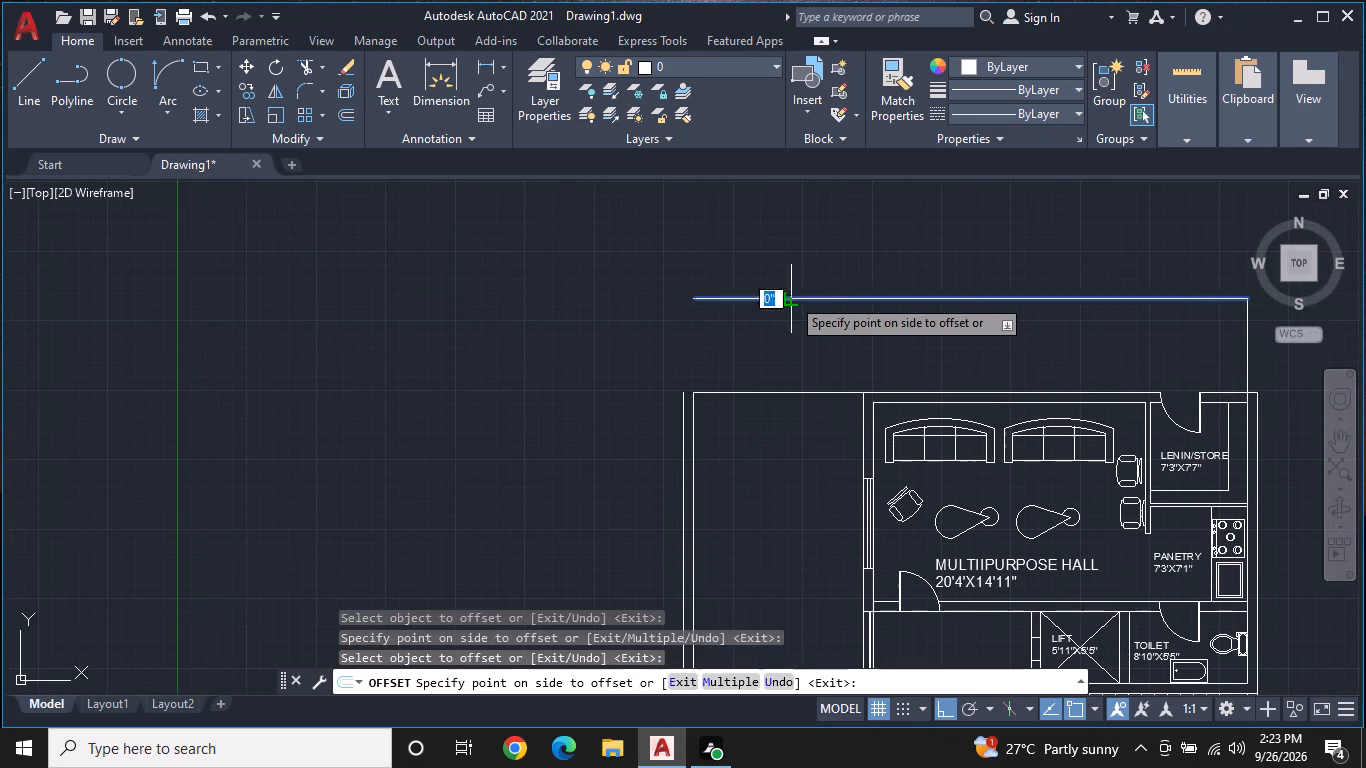
click(797, 258)
middle_drag(1056, 316, 745, 324)
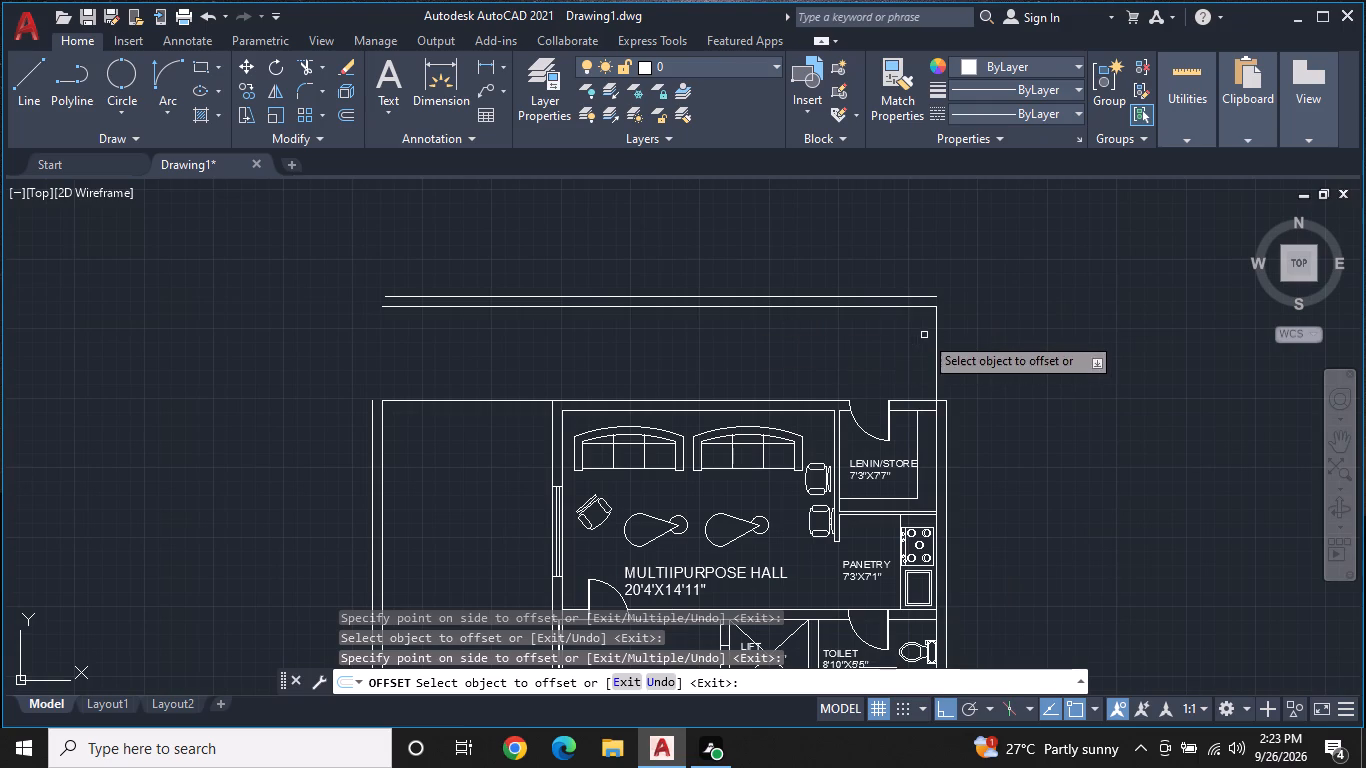
click(934, 318)
click(974, 318)
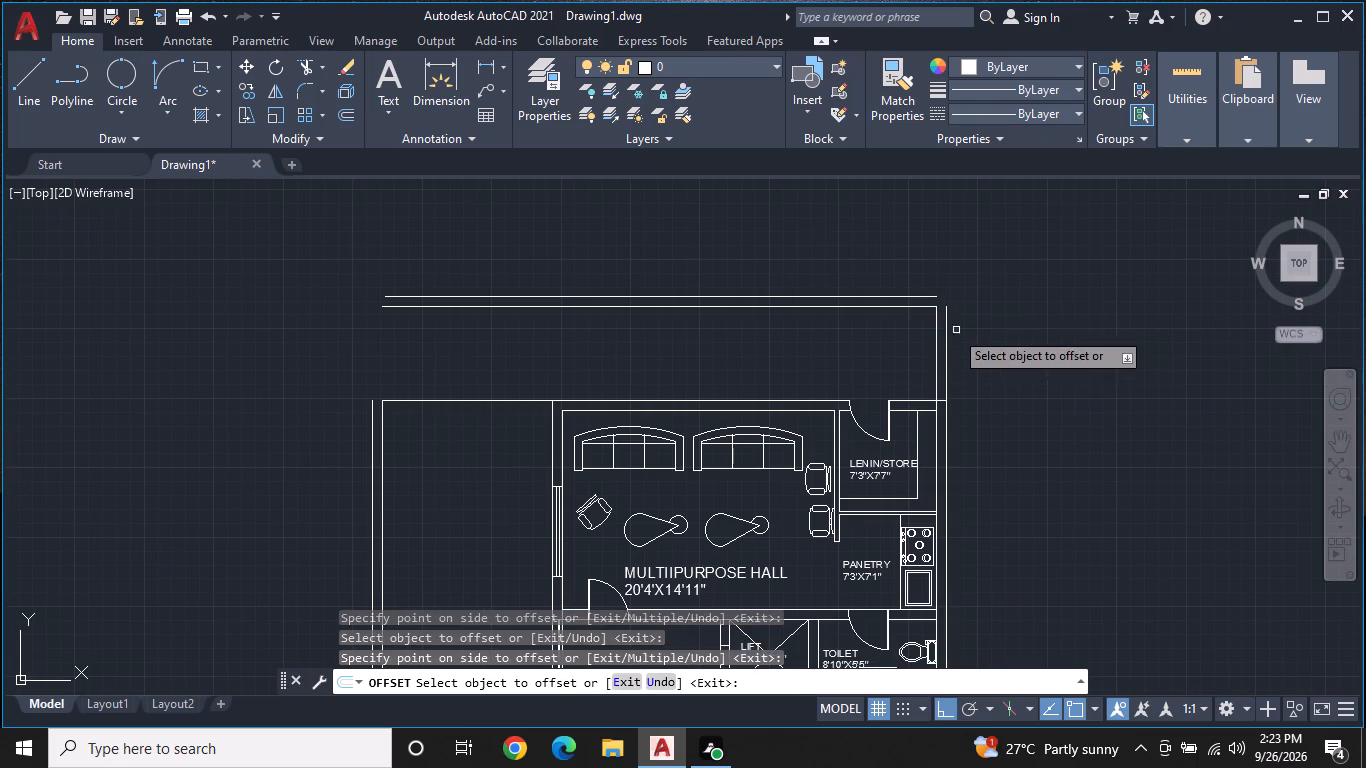
key(Escape)
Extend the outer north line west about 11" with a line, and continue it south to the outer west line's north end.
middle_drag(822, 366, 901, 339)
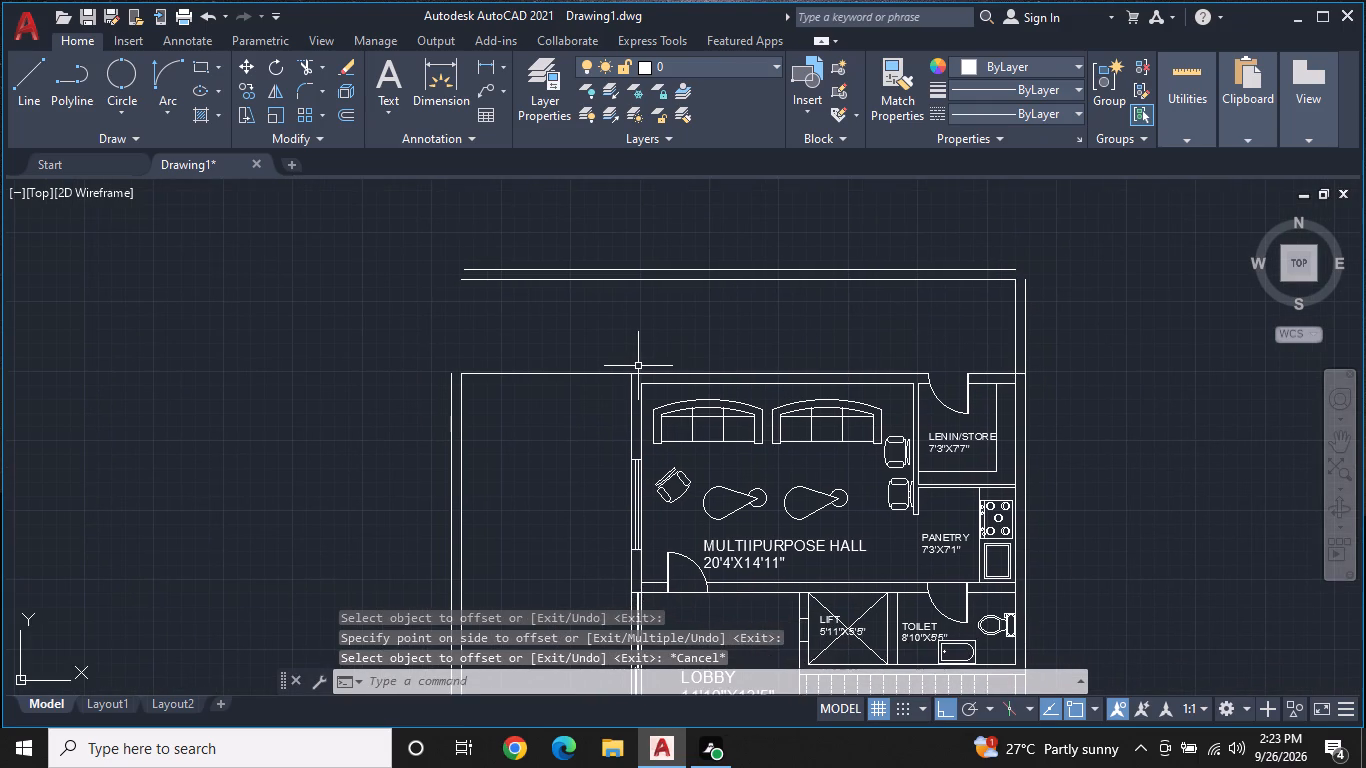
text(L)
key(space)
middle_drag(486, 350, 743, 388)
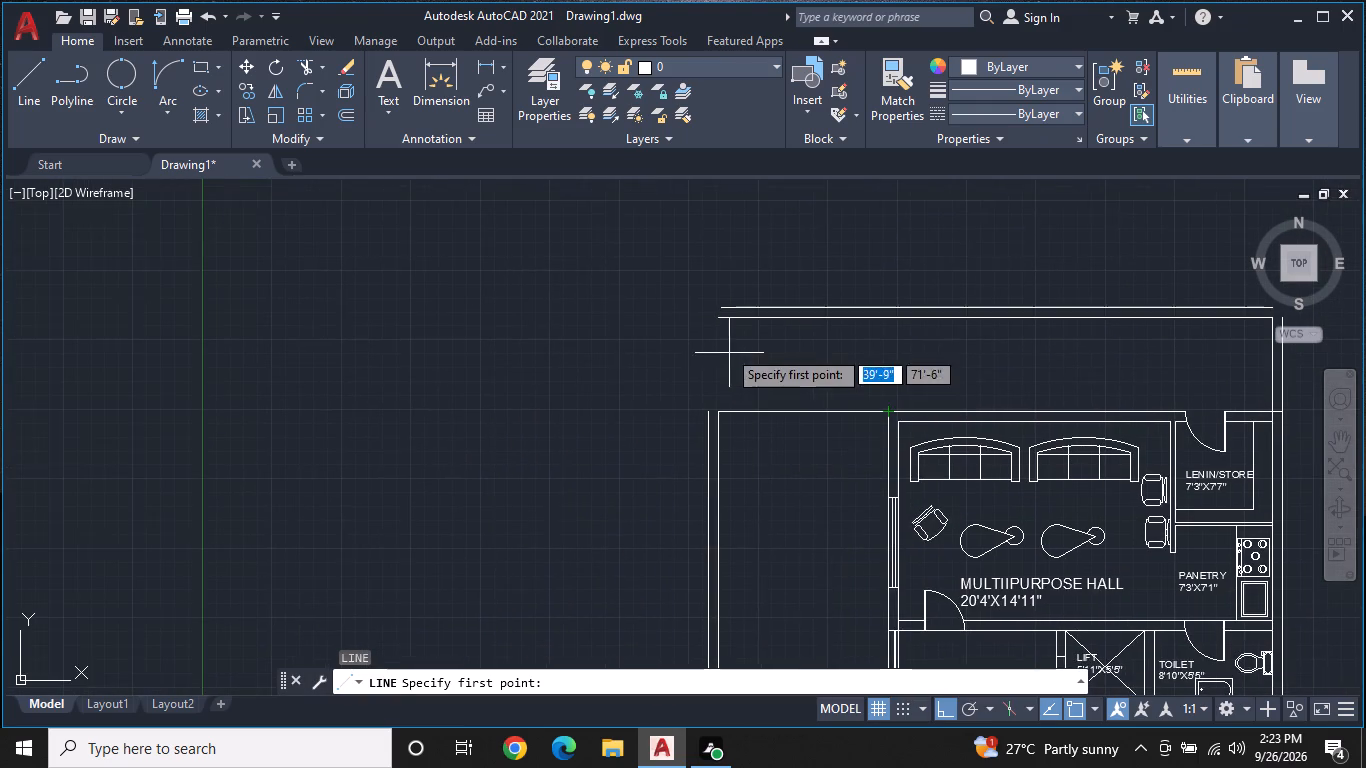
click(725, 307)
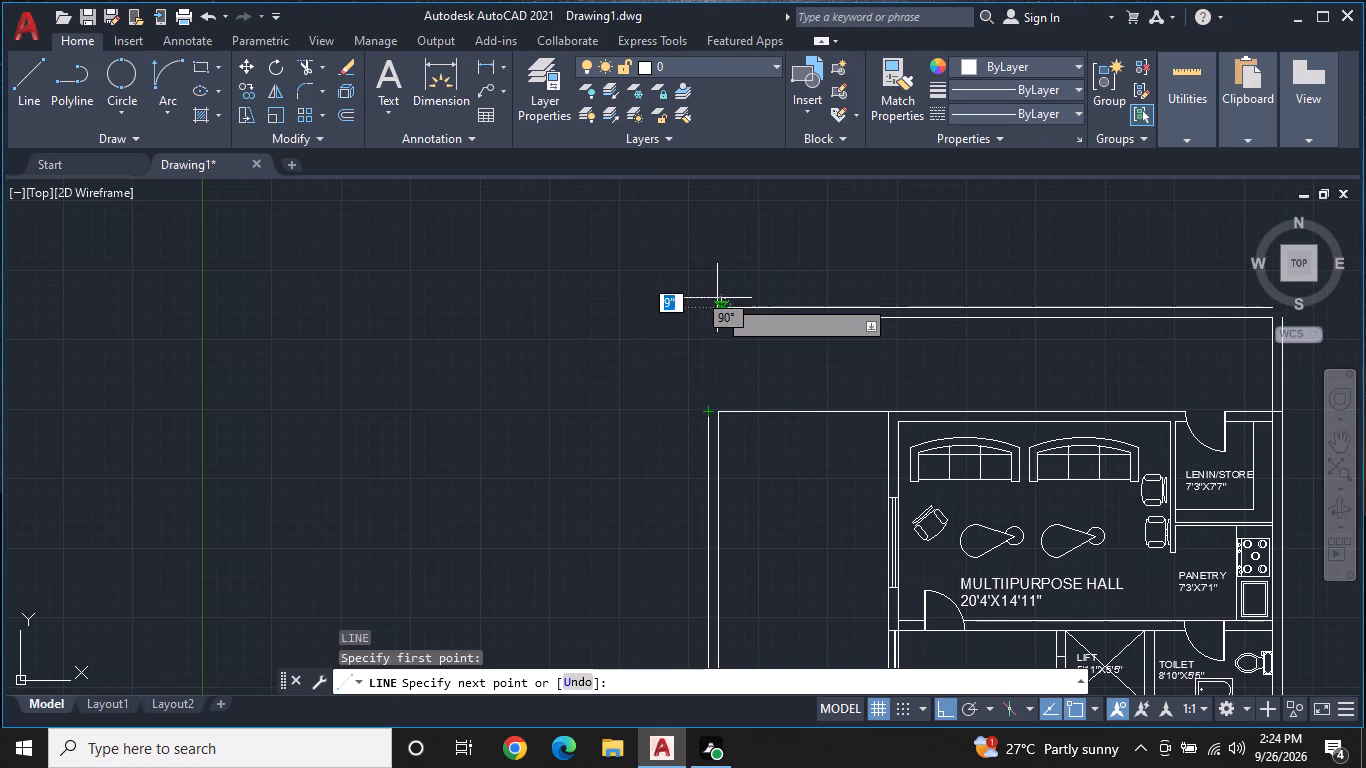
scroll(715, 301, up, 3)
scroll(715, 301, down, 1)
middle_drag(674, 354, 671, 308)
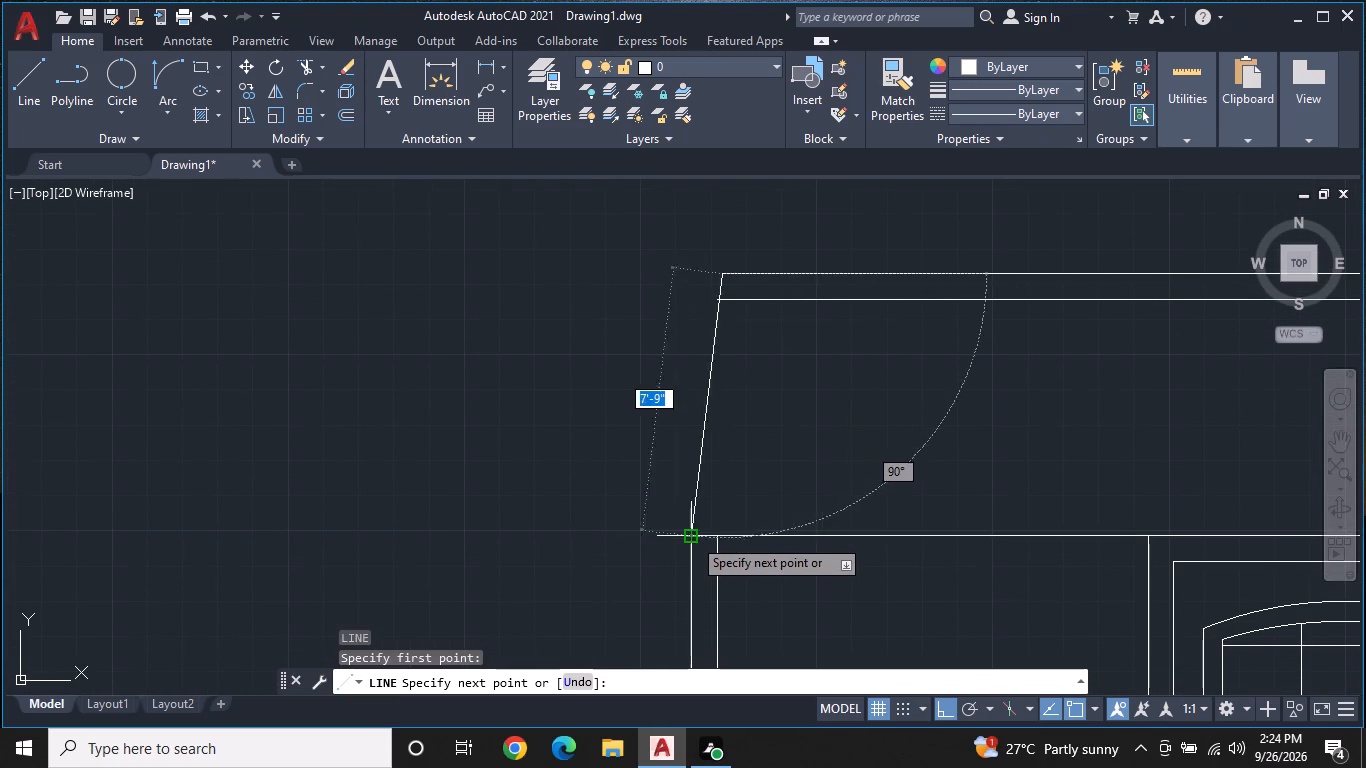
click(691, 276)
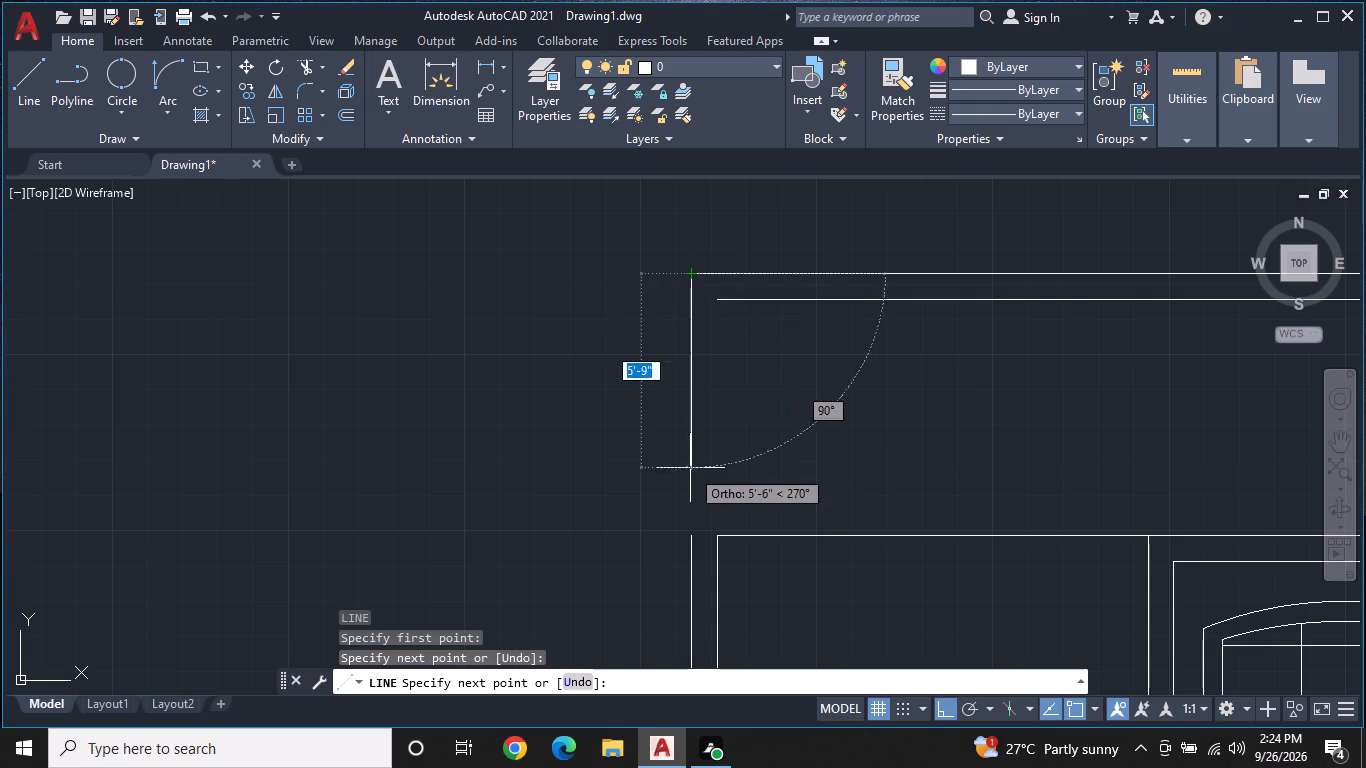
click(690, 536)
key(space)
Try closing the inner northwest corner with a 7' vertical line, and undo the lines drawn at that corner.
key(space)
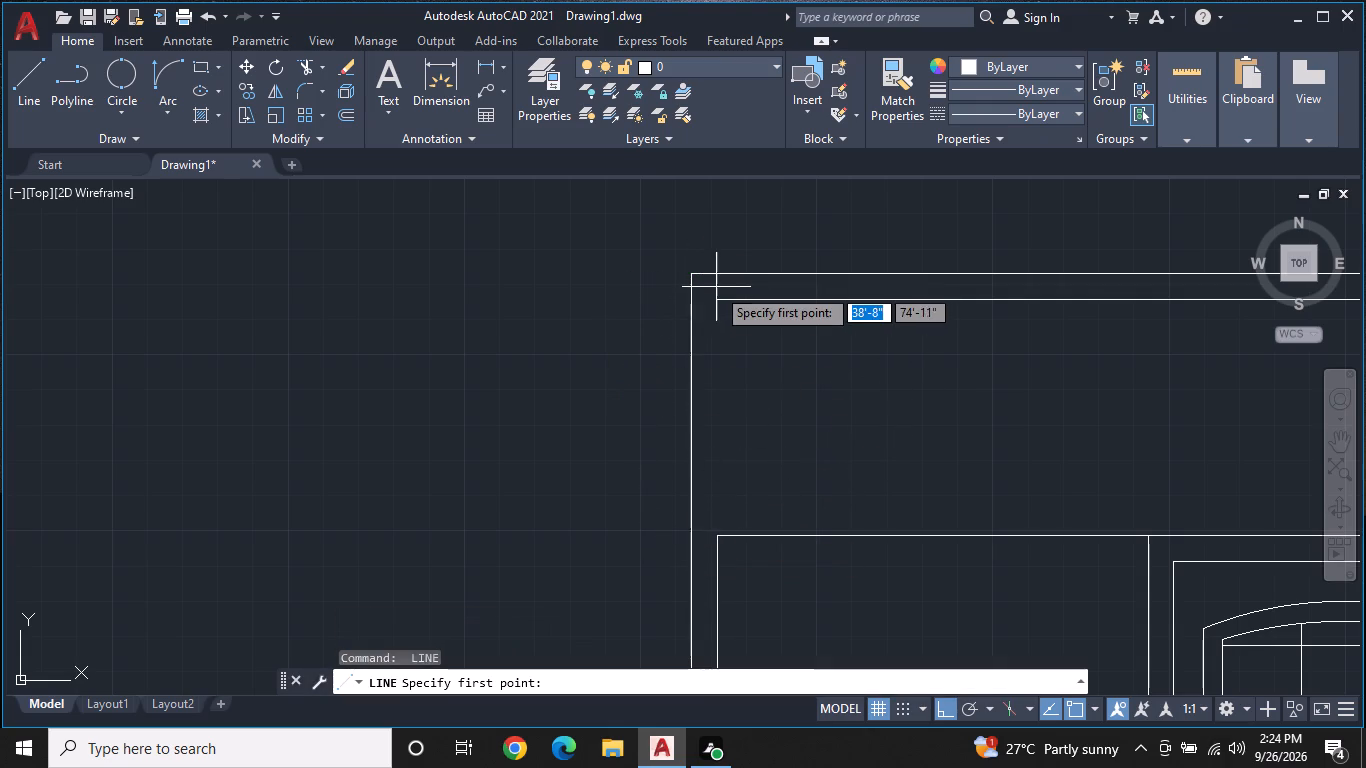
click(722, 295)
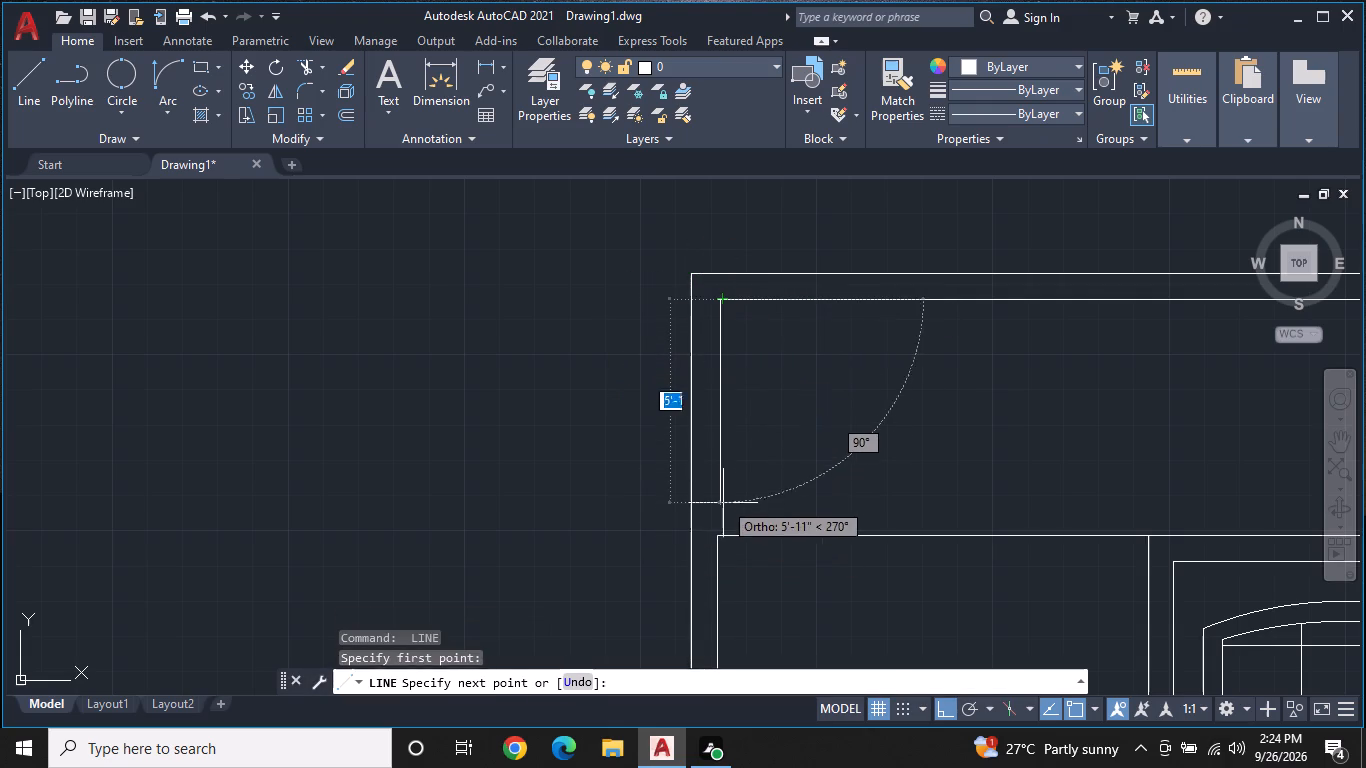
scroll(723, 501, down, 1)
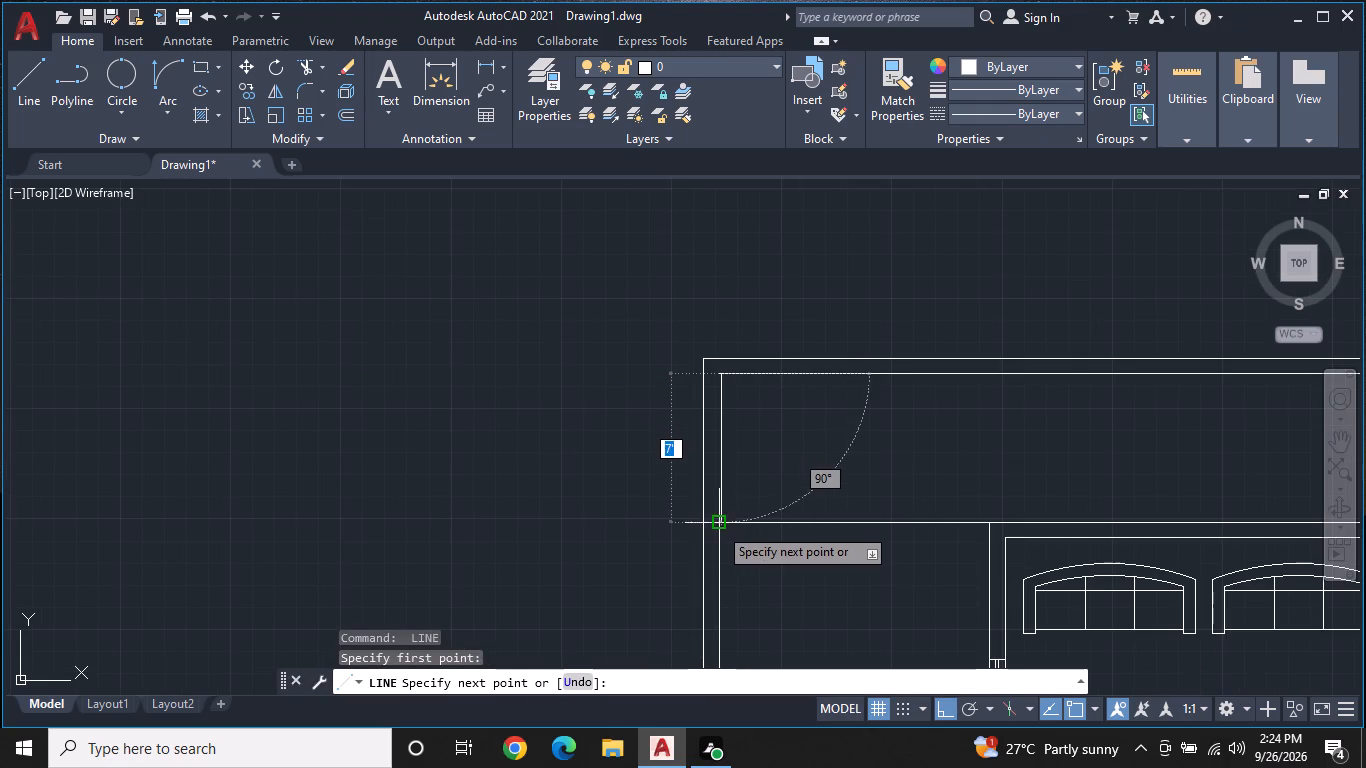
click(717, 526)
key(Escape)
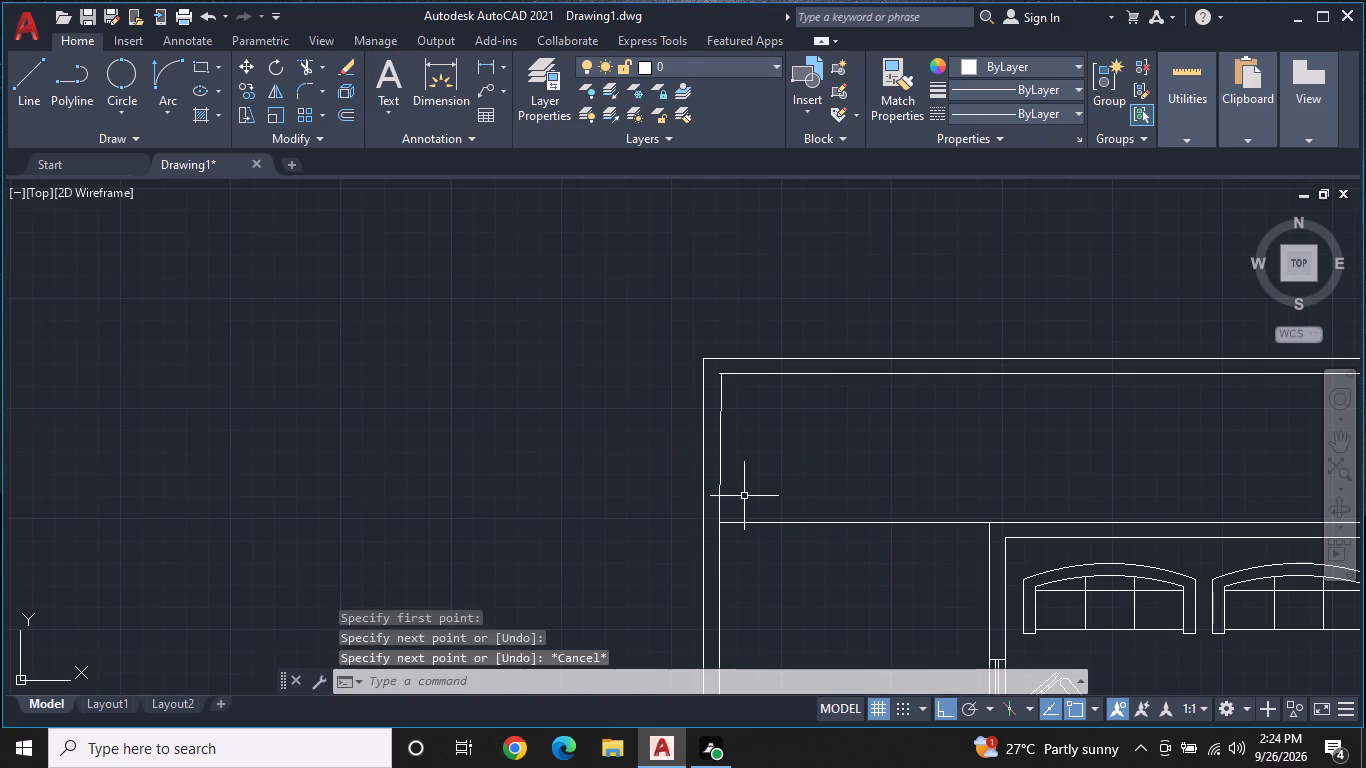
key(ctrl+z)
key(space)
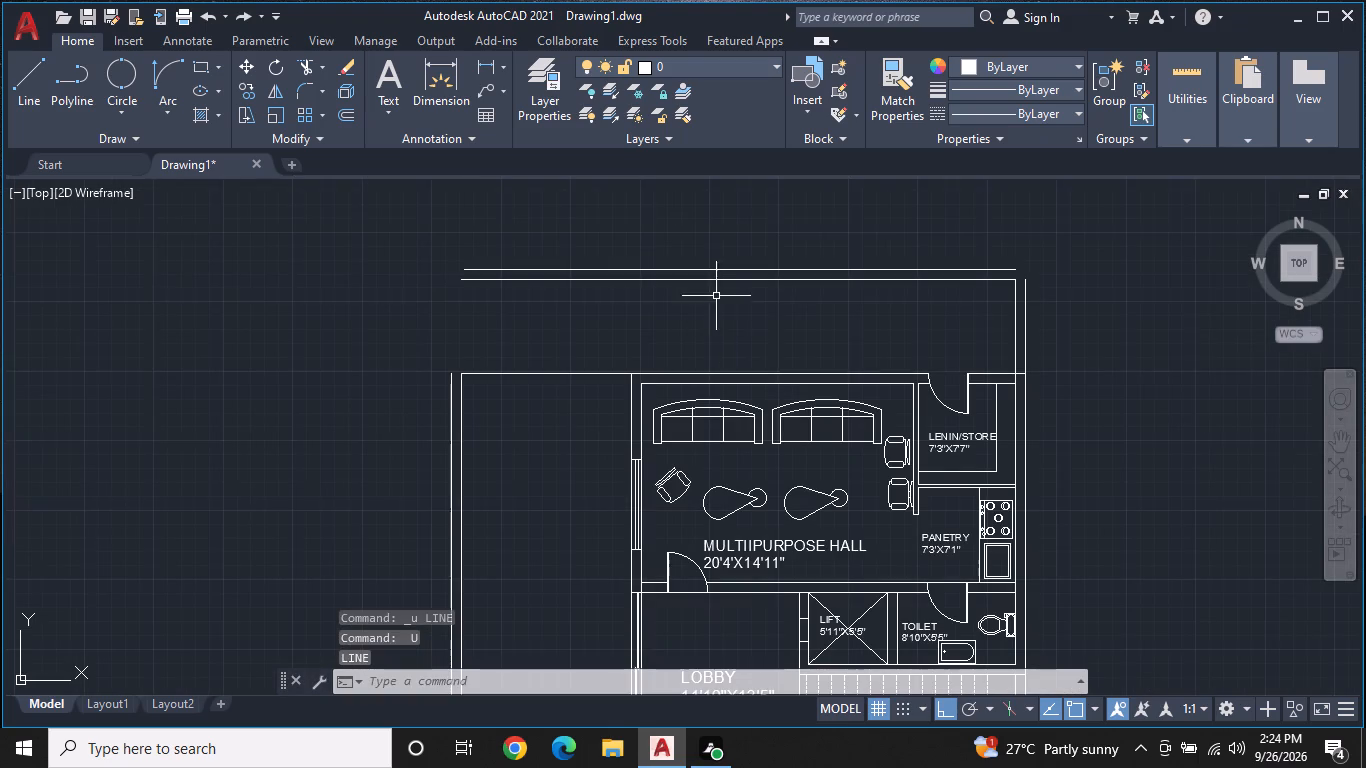
Fillet the outer west line and outer north line into a square corner at the outline's northwest.
scroll(601, 343, down, 1)
middle_drag(658, 354, 867, 355)
scroll(666, 361, up, 1)
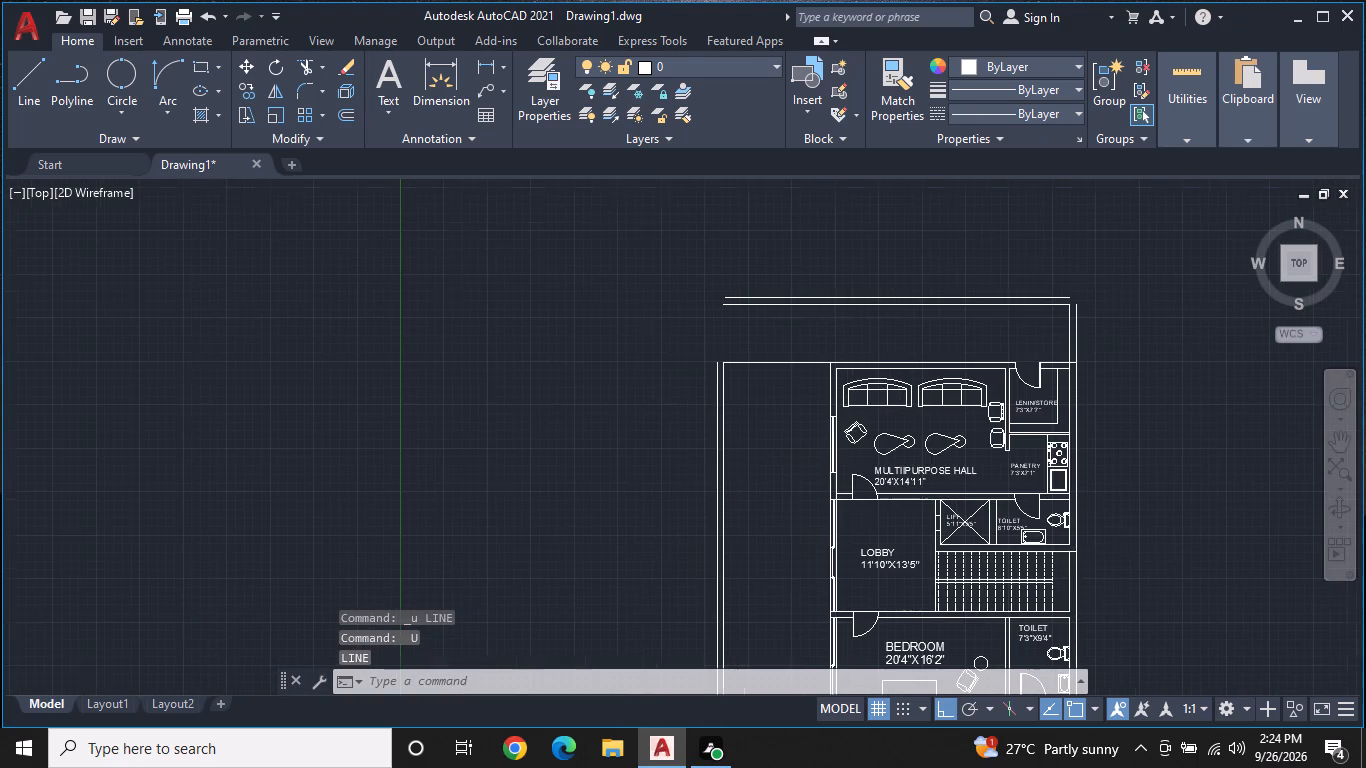
key(Escape)
click(297, 94)
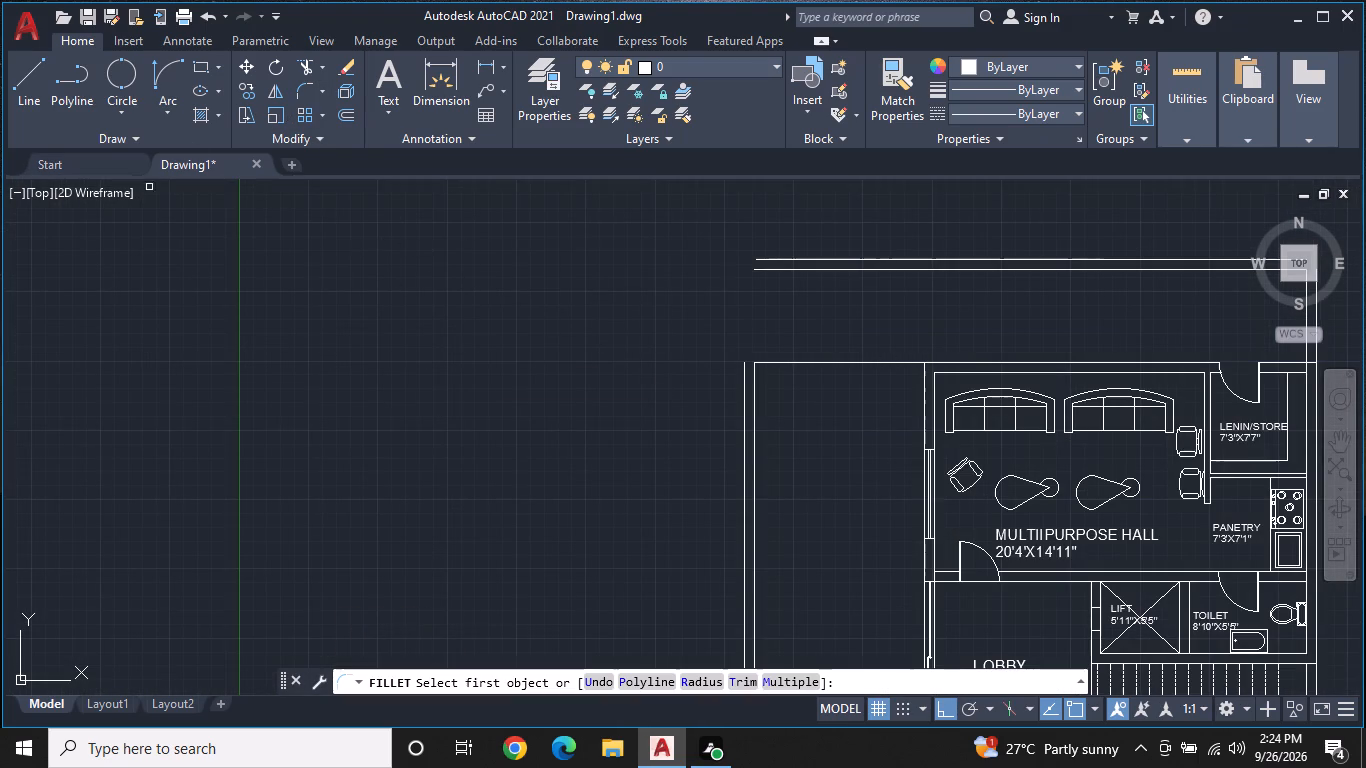
click(745, 362)
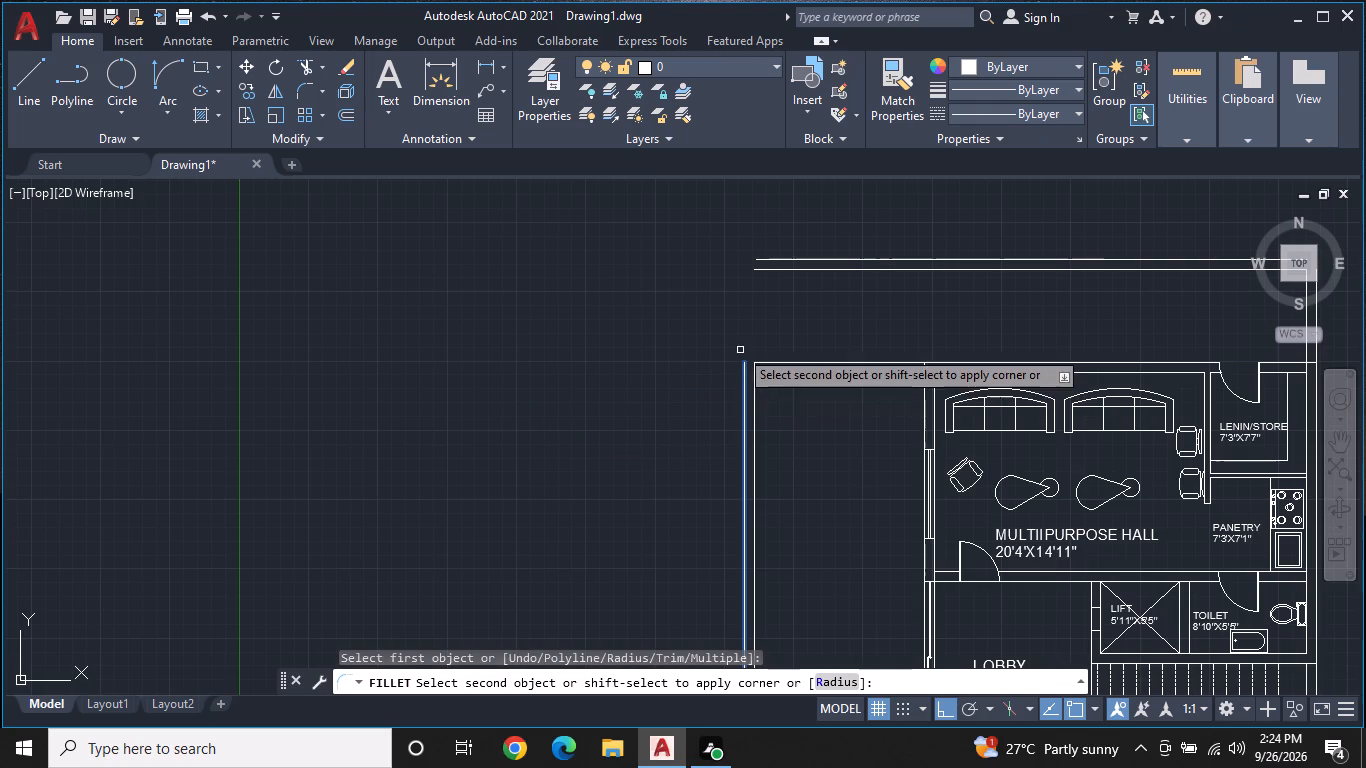
click(755, 256)
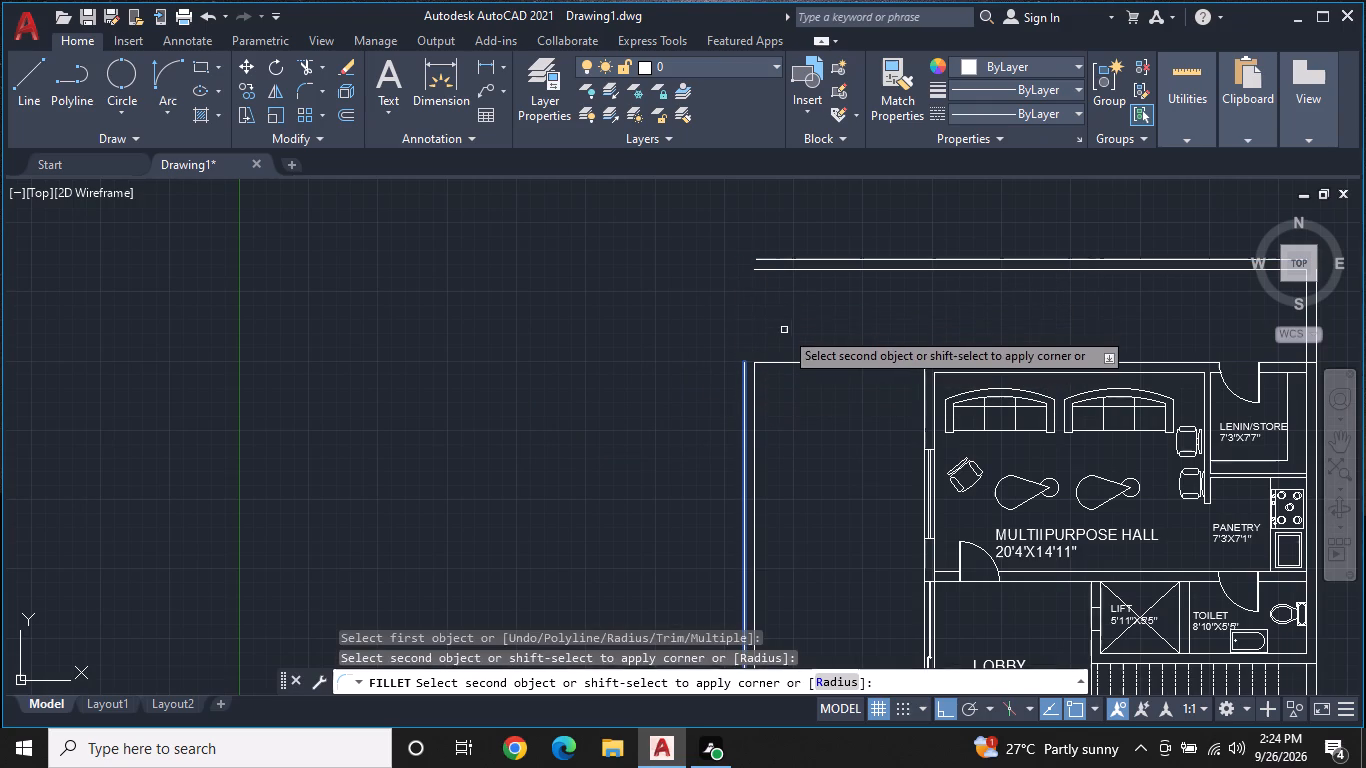
click(766, 259)
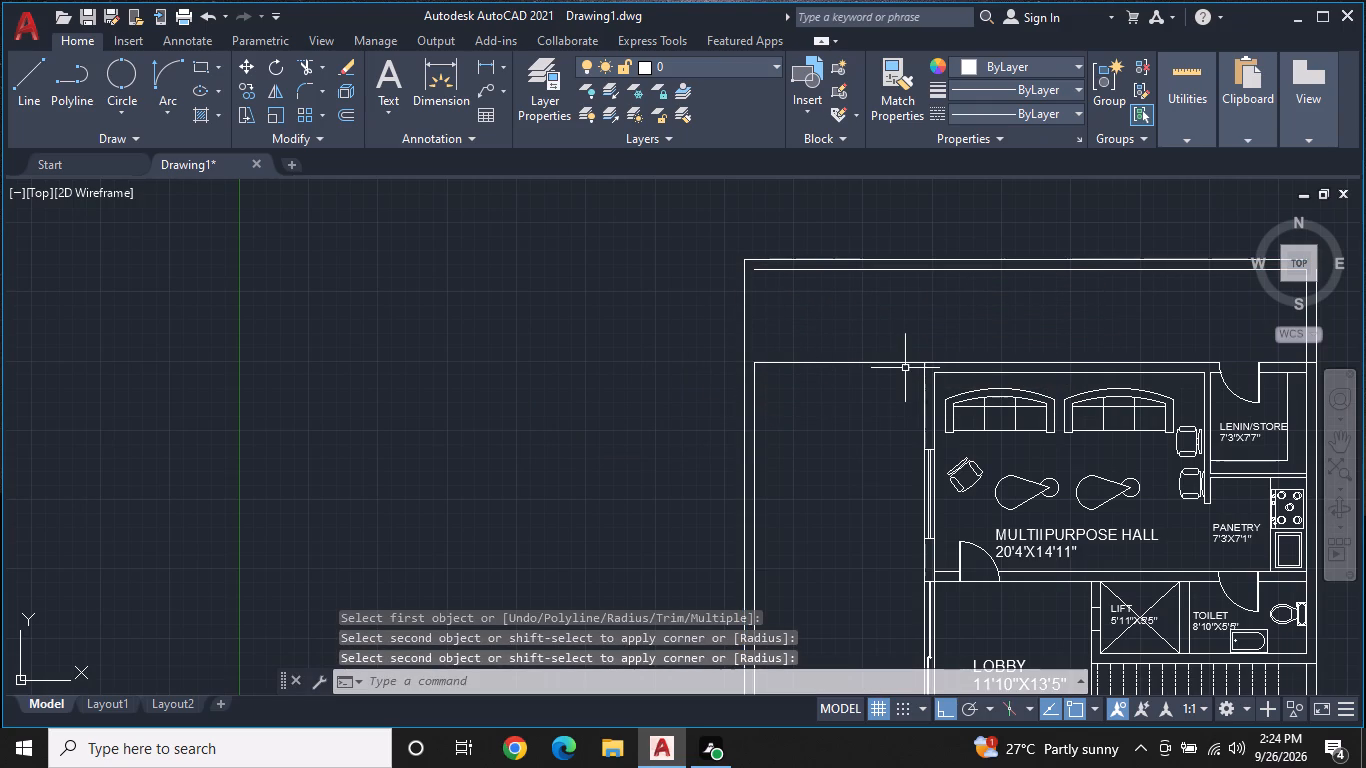
key(Escape)
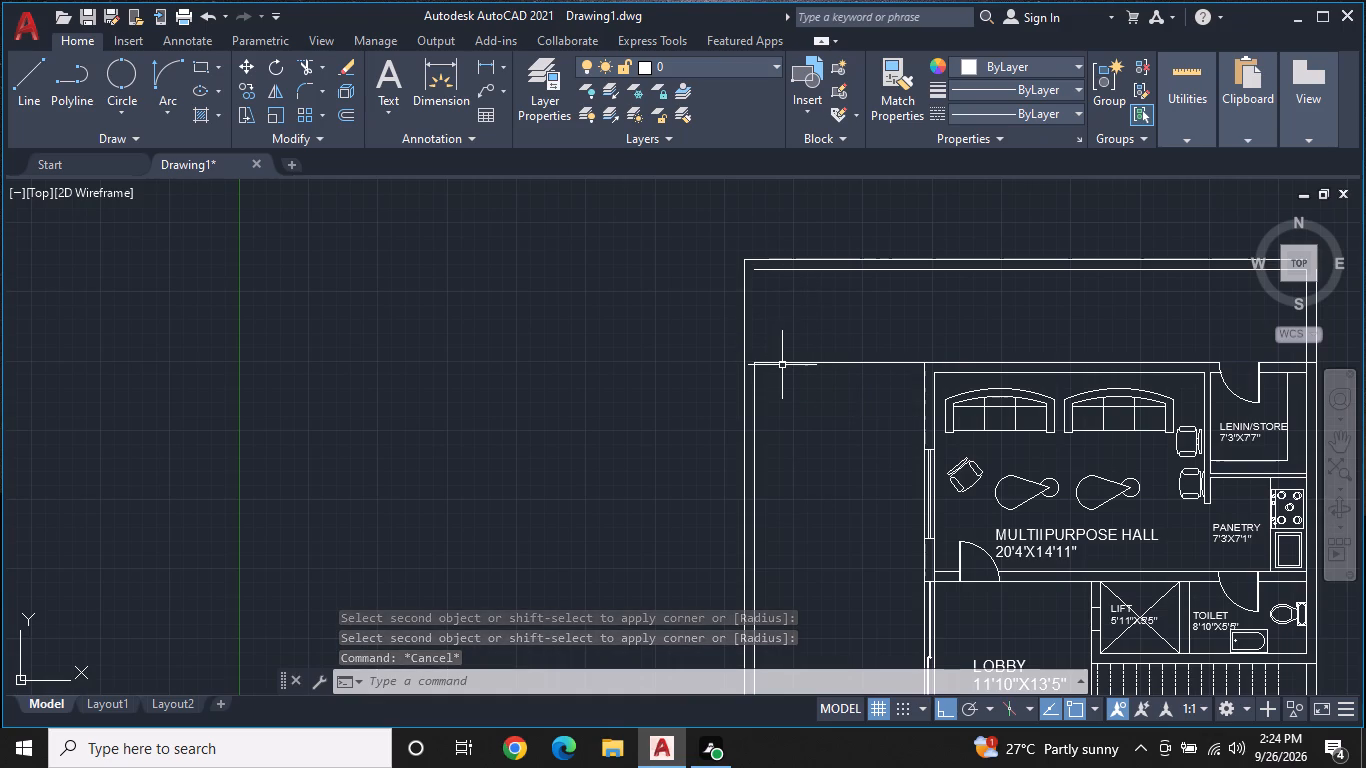
Fillet the inner north line and inner west line into a square corner at the outline's northwest.
key(space)
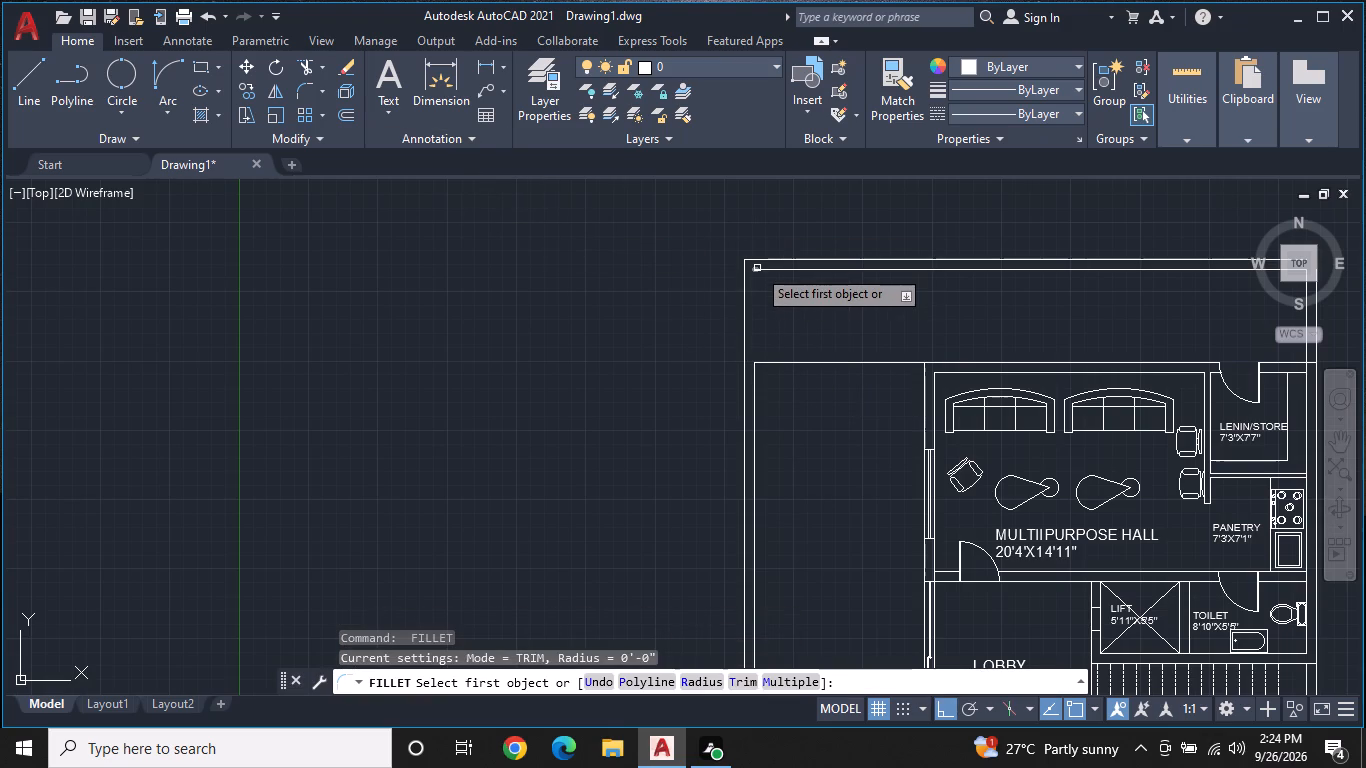
click(757, 268)
click(757, 268)
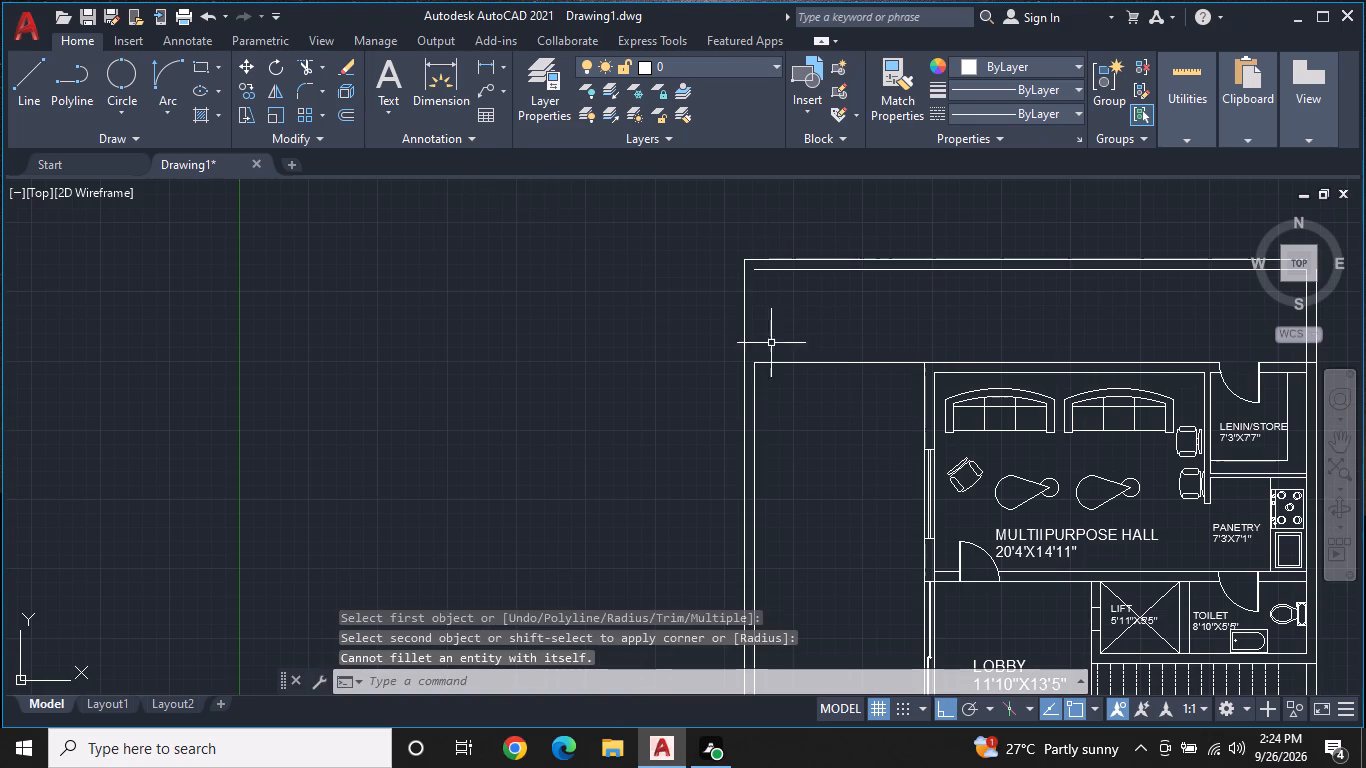
key(space)
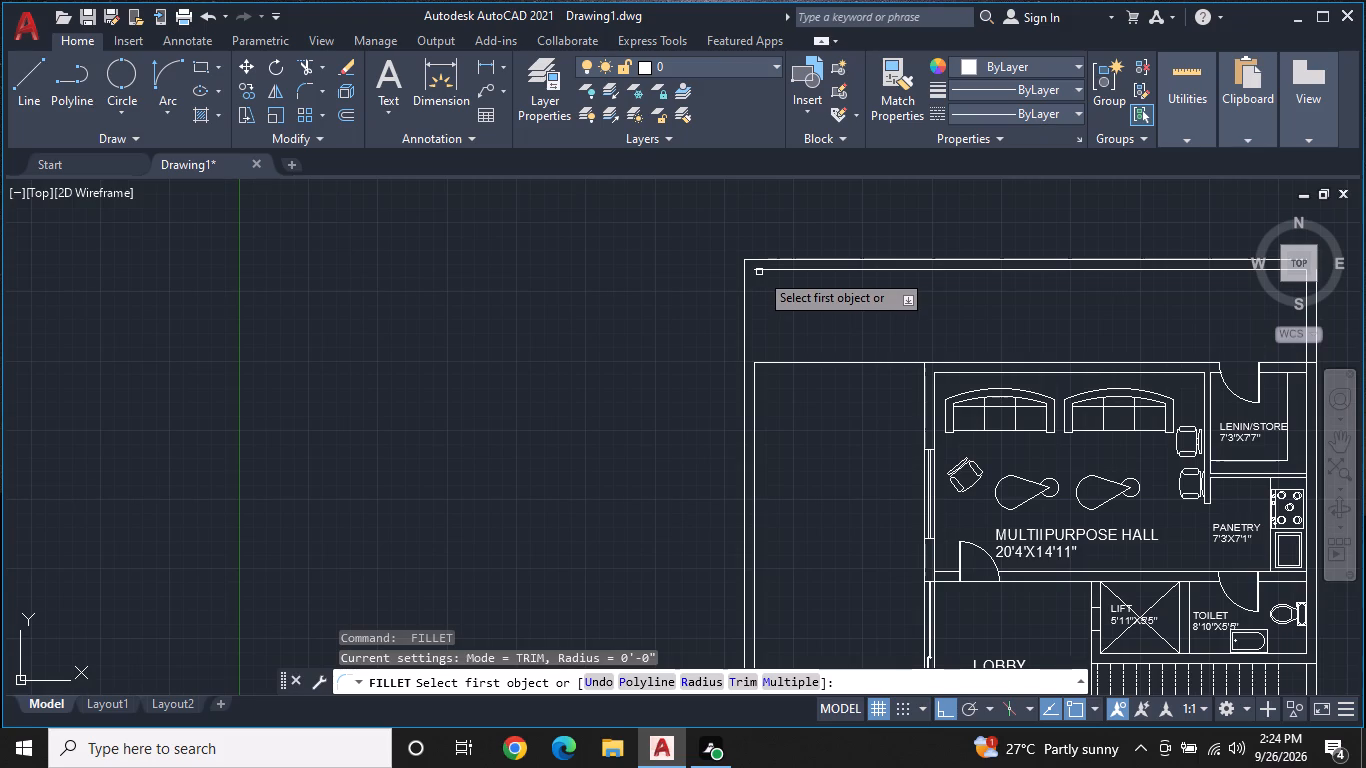
click(759, 272)
click(755, 393)
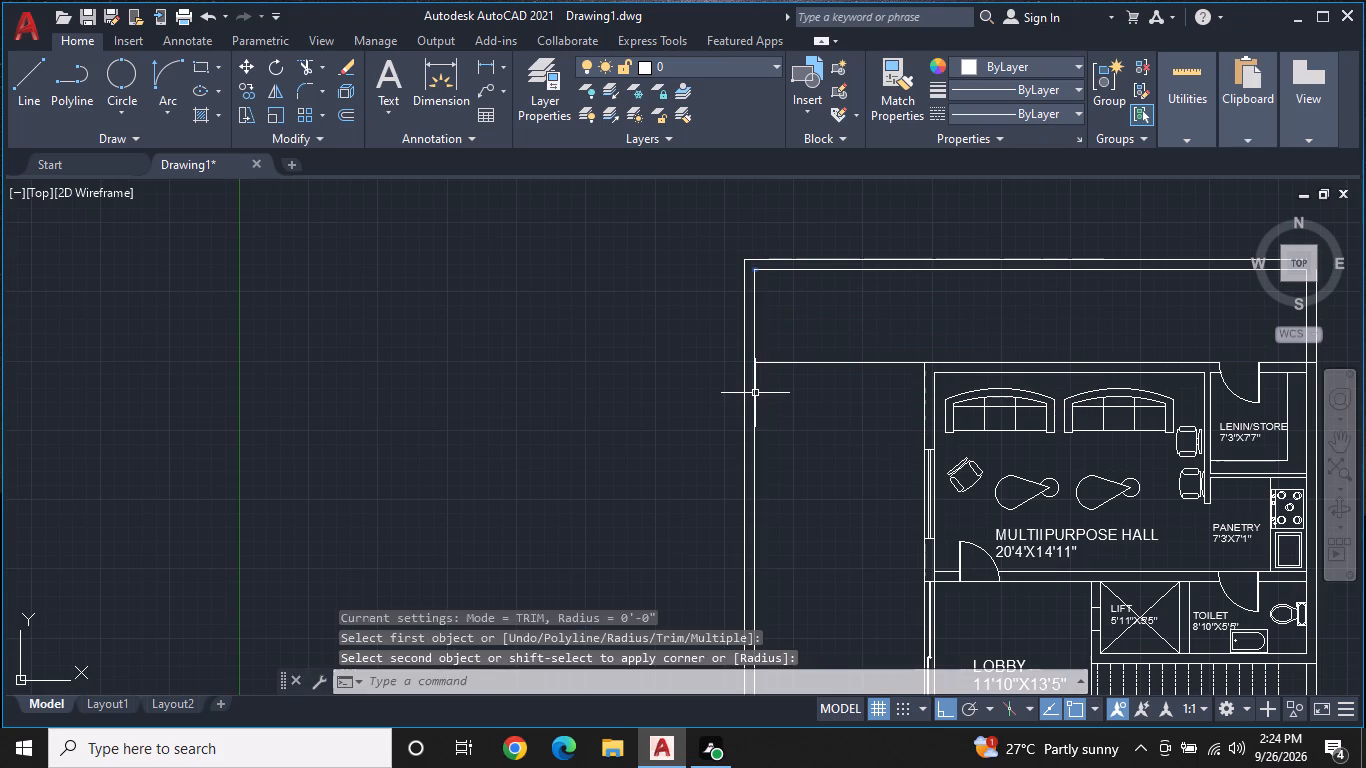
key(Escape)
Erase the horizontal line running from the inner west outline to the MULTIIPURPOSE HALL's northwest corner.
click(805, 363)
right_click(806, 363)
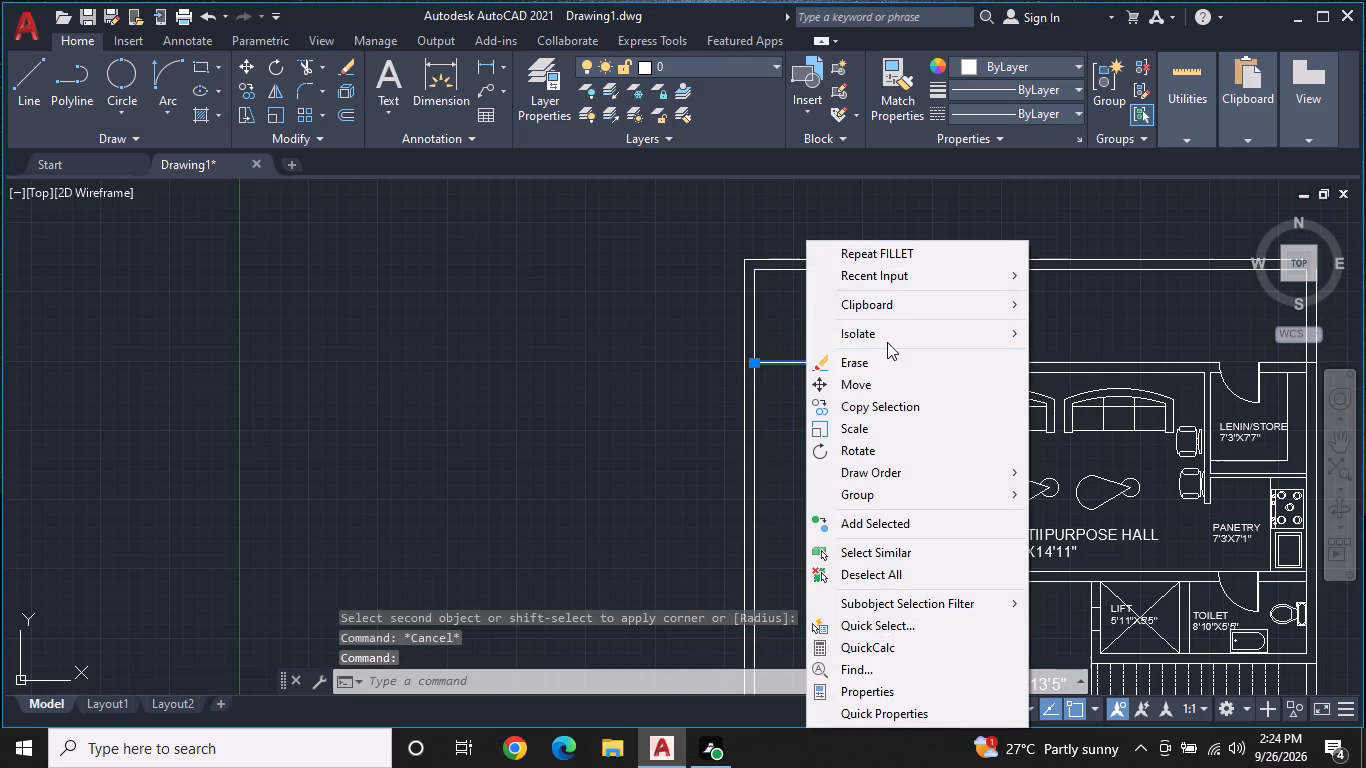
click(885, 364)
middle_drag(869, 400, 765, 312)
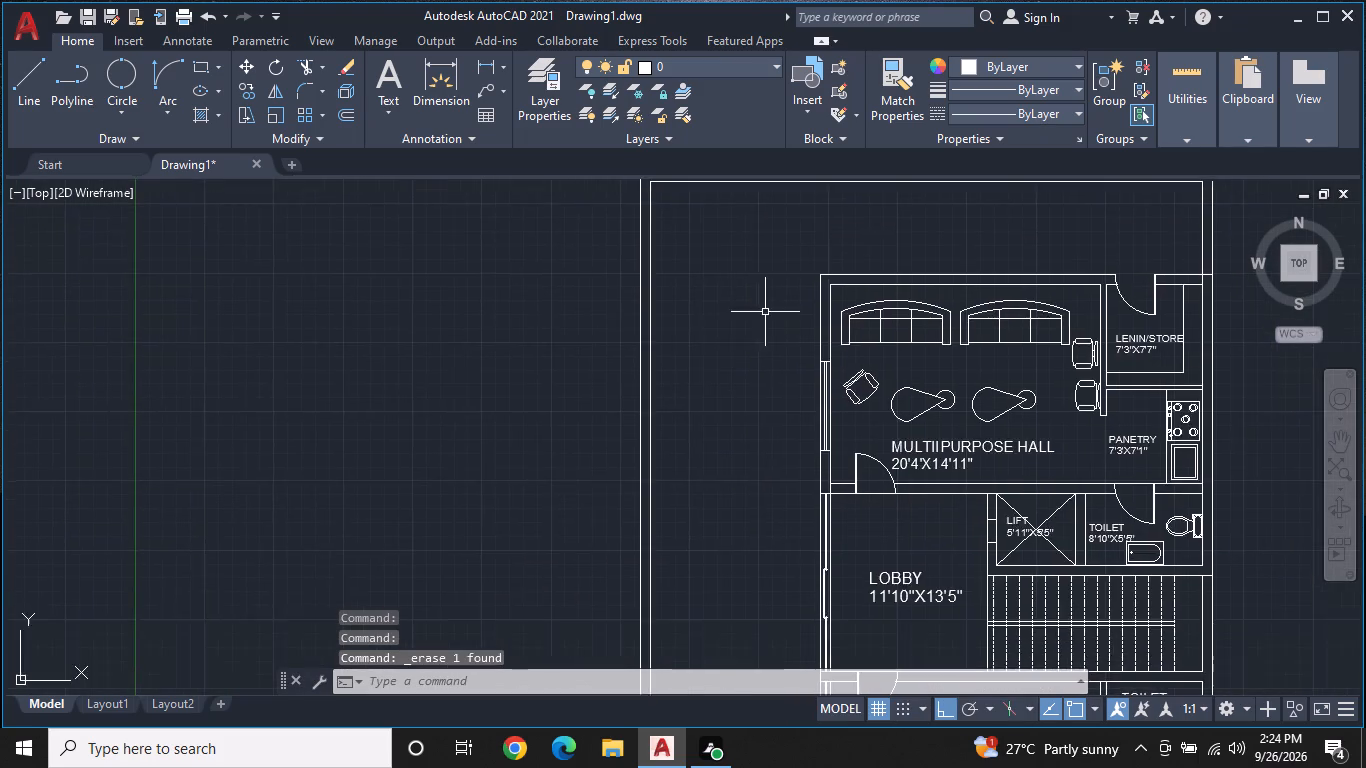
scroll(765, 312, down, 1)
middle_drag(764, 326, 633, 348)
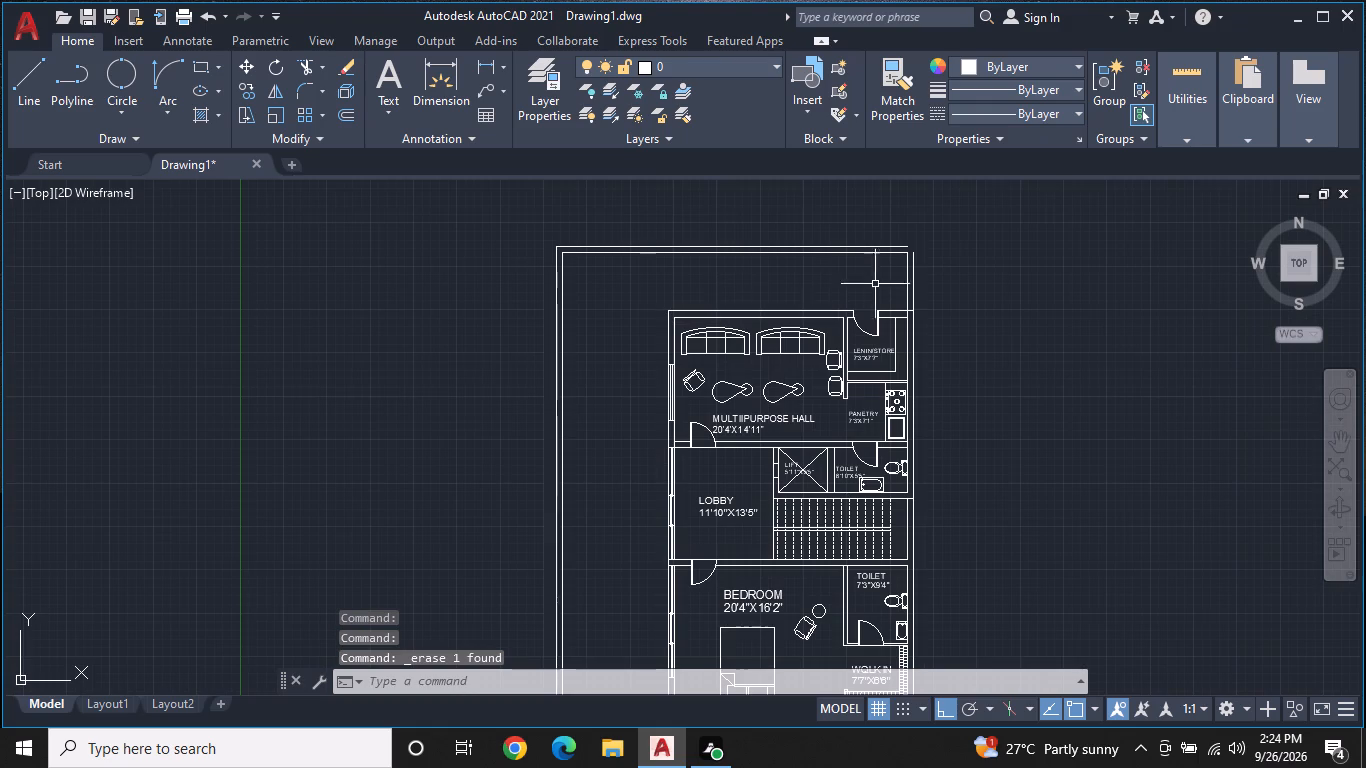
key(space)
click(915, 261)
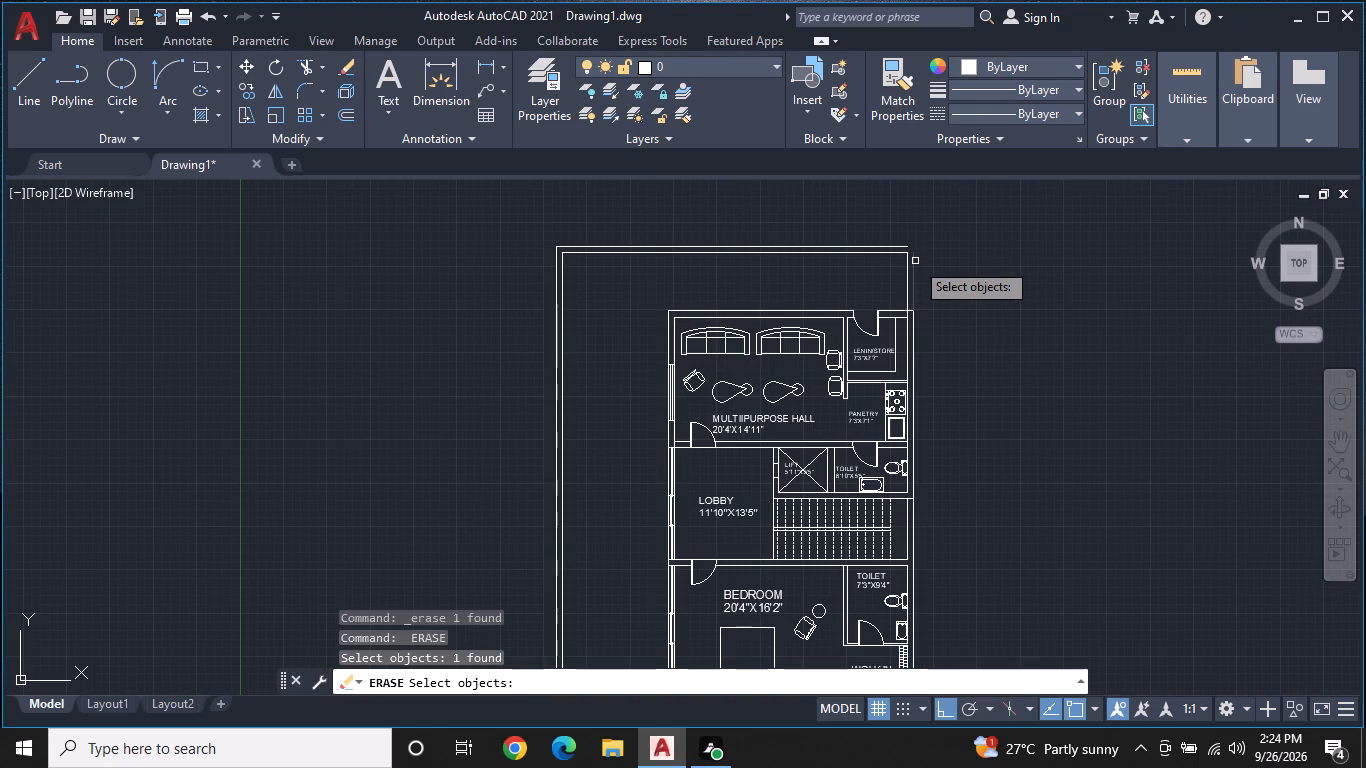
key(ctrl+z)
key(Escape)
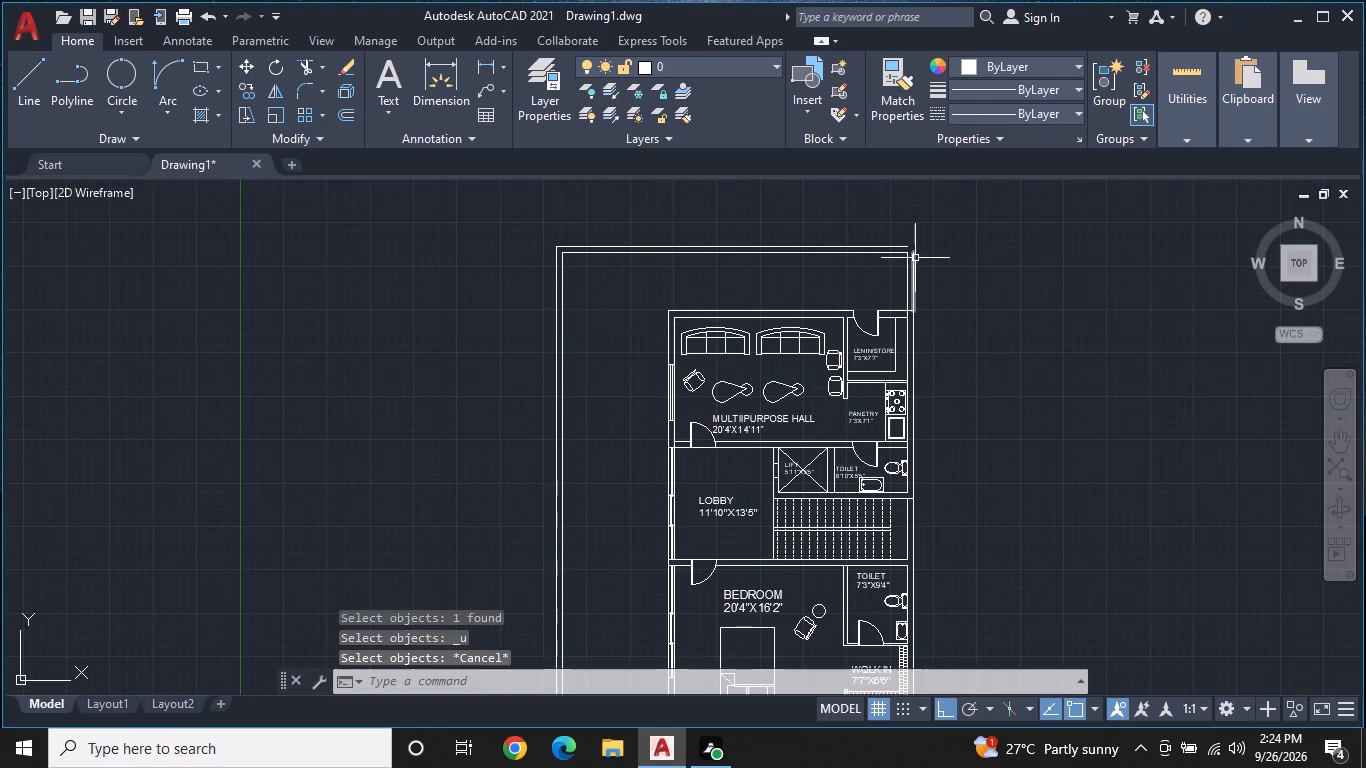
Fillet the outer north line and outer east line into a square corner at the outline's northeast.
click(295, 88)
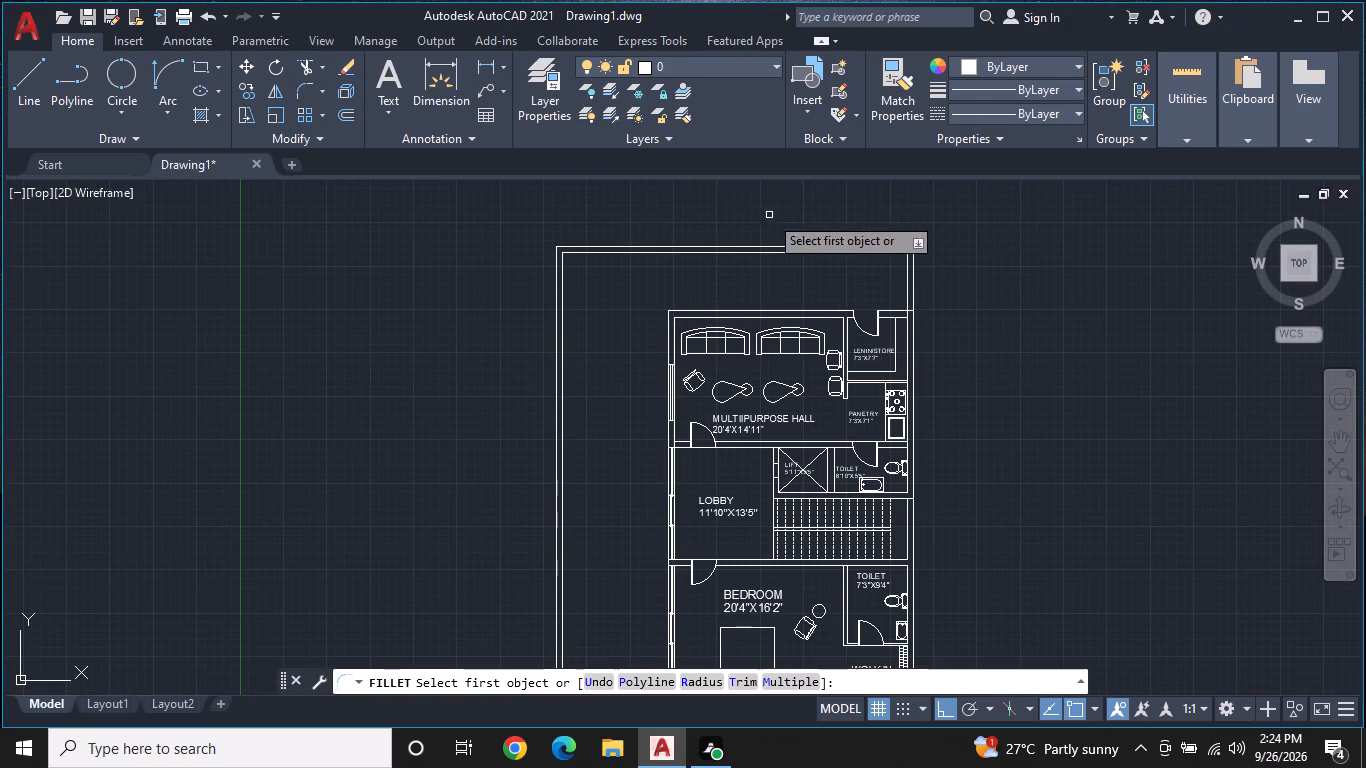
click(901, 244)
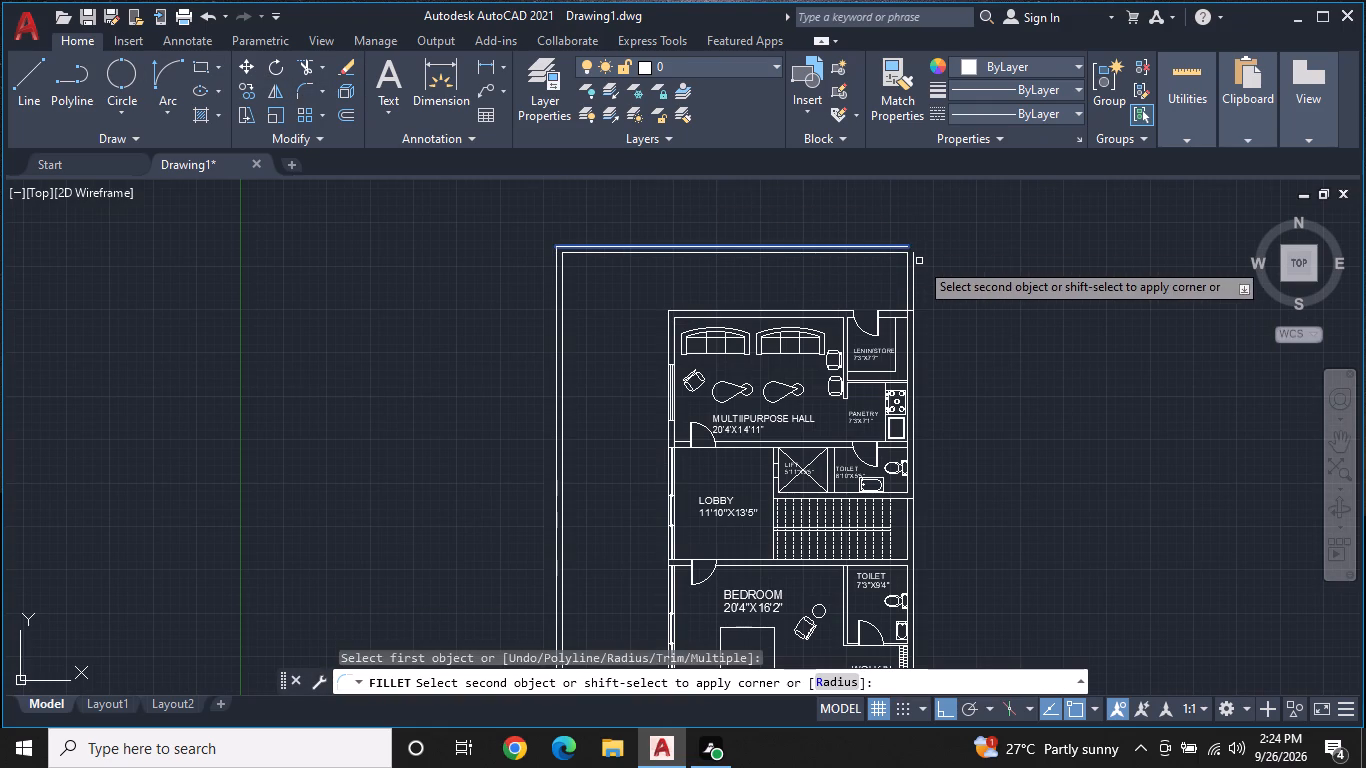
click(915, 272)
middle_drag(923, 261, 940, 242)
key(Escape)
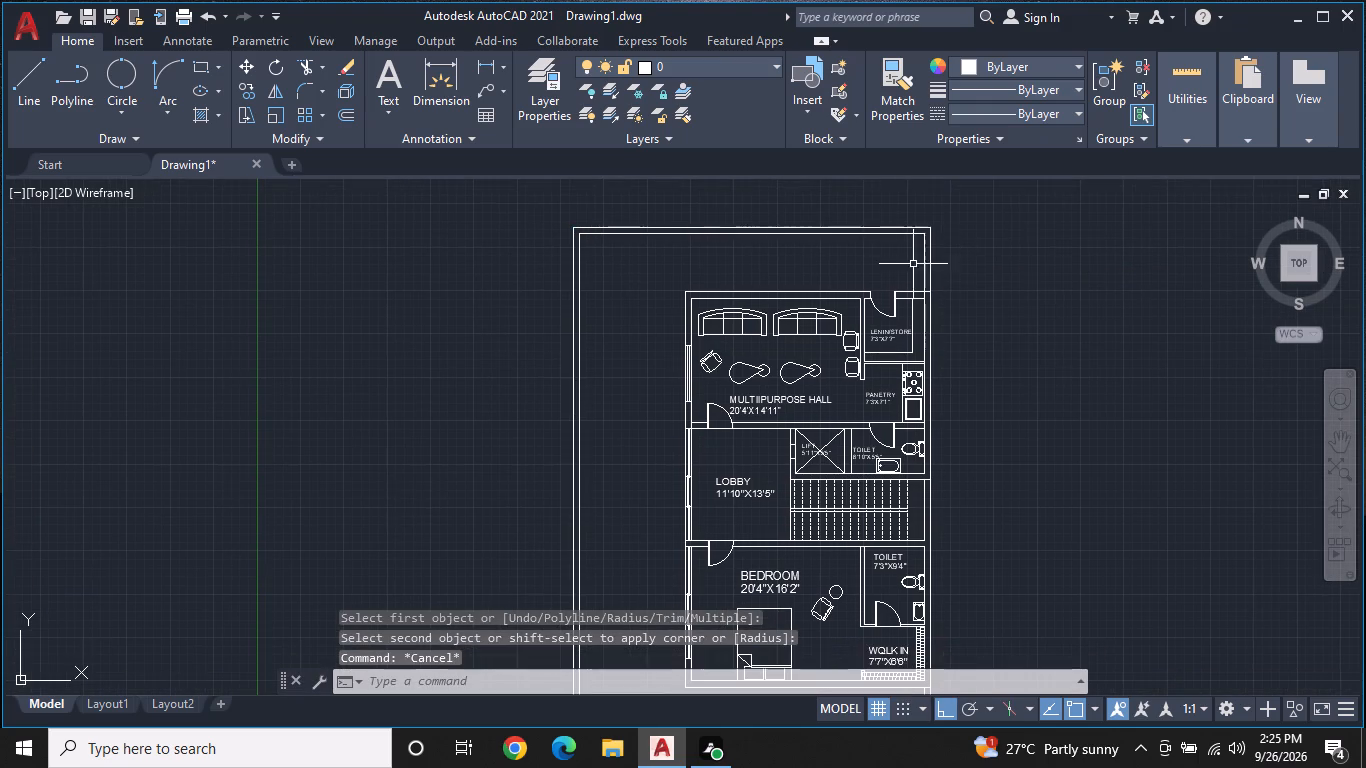
With the dashed ACAD linetype, draw a line about 35' west through the north strip from the inner east line's midpoint.
click(1062, 123)
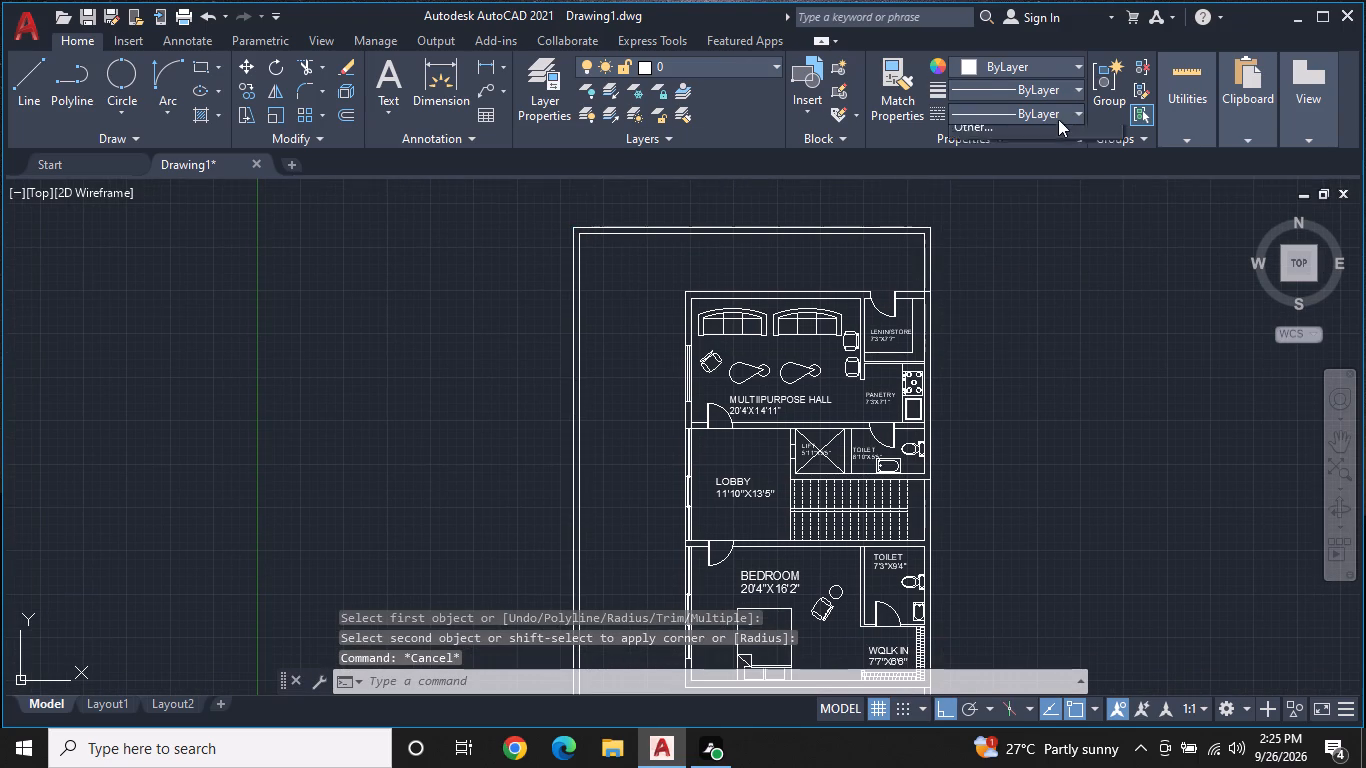
click(1018, 183)
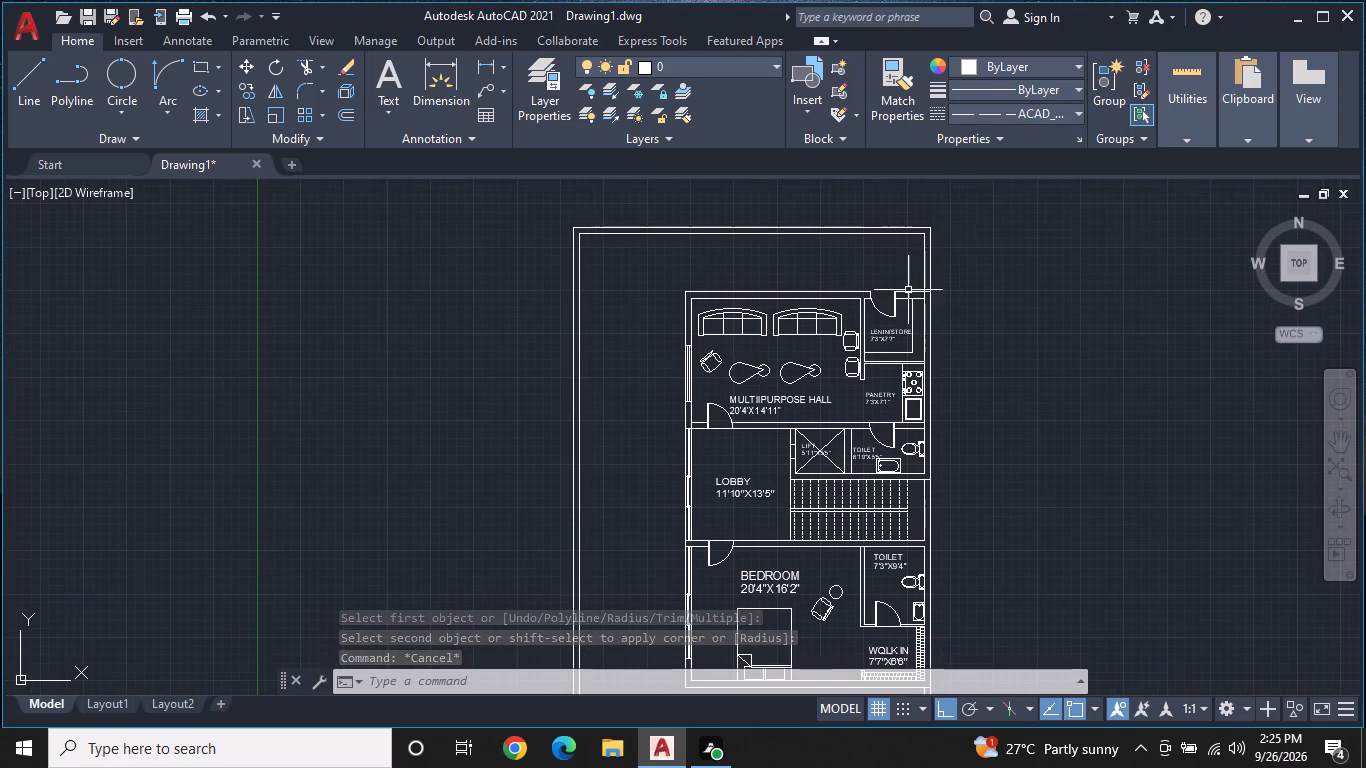
key(l)
key(space)
scroll(926, 273, up, 1)
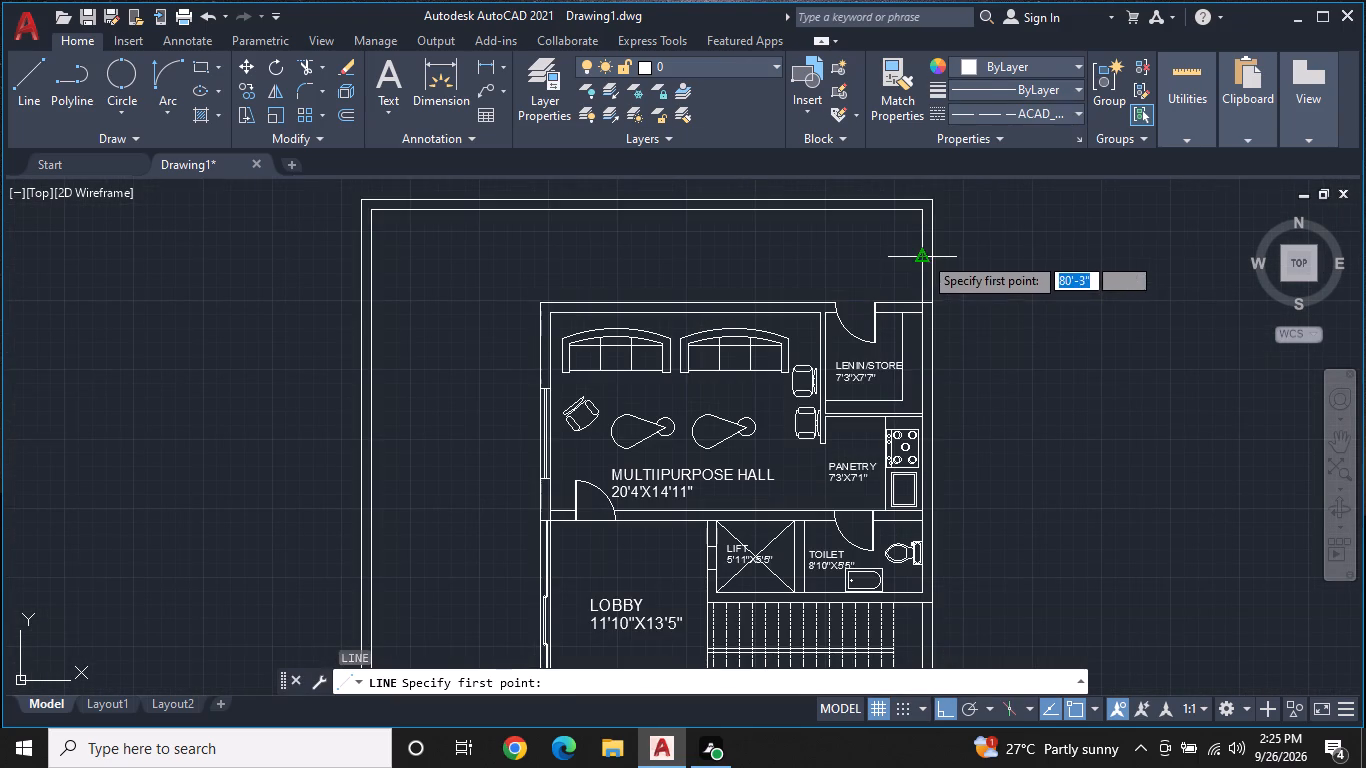
click(923, 255)
middle_drag(483, 269, 517, 217)
scroll(515, 237, down, 1)
scroll(449, 355, down, 2)
middle_drag(455, 366, 482, 294)
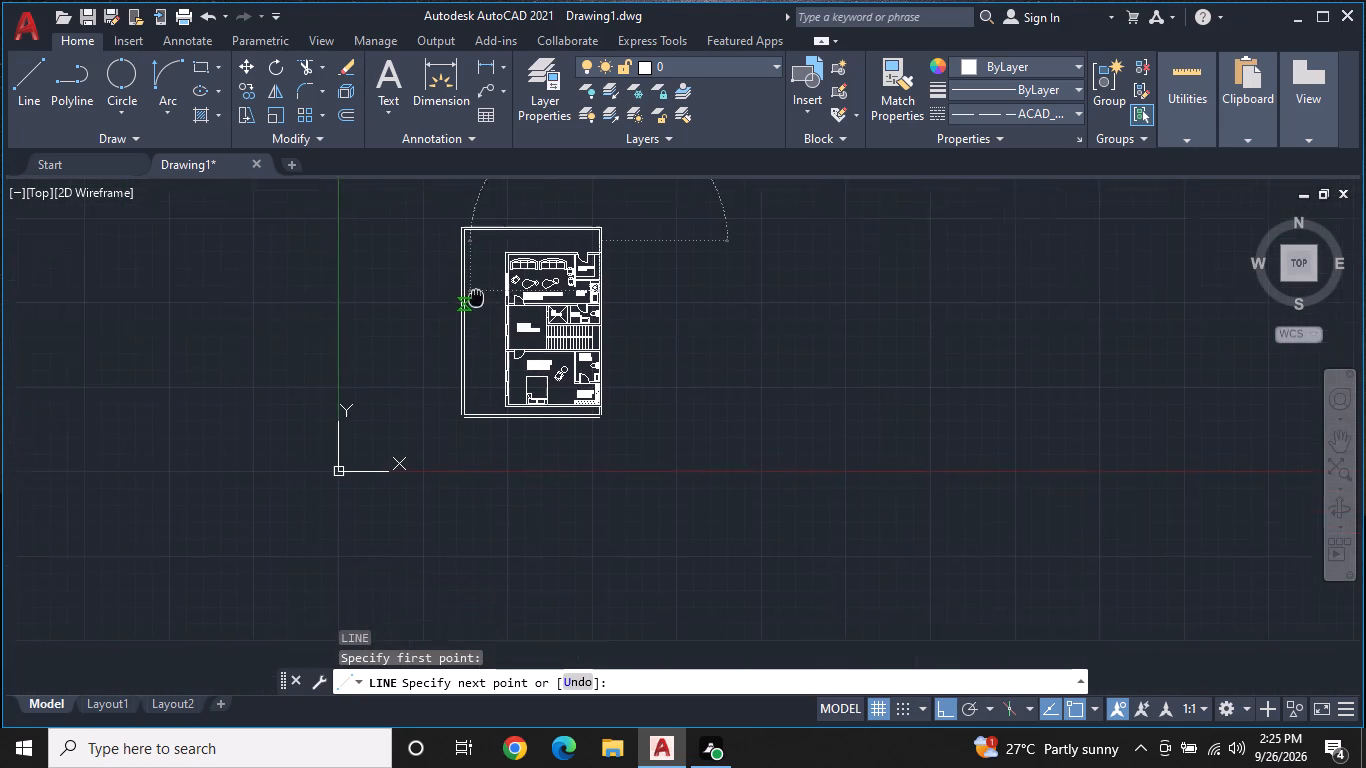
middle_drag(482, 294, 698, 361)
scroll(698, 361, up, 2)
click(737, 622)
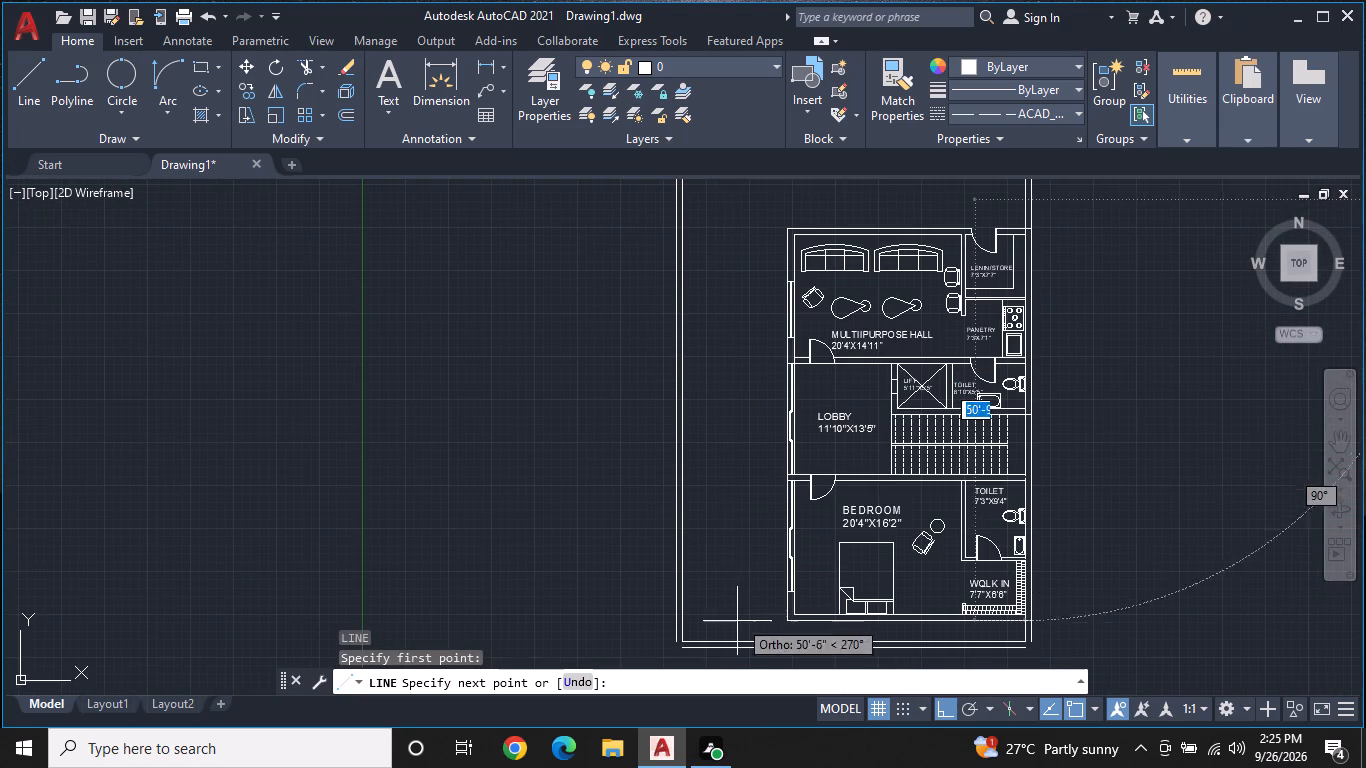
key(ctrl+z)
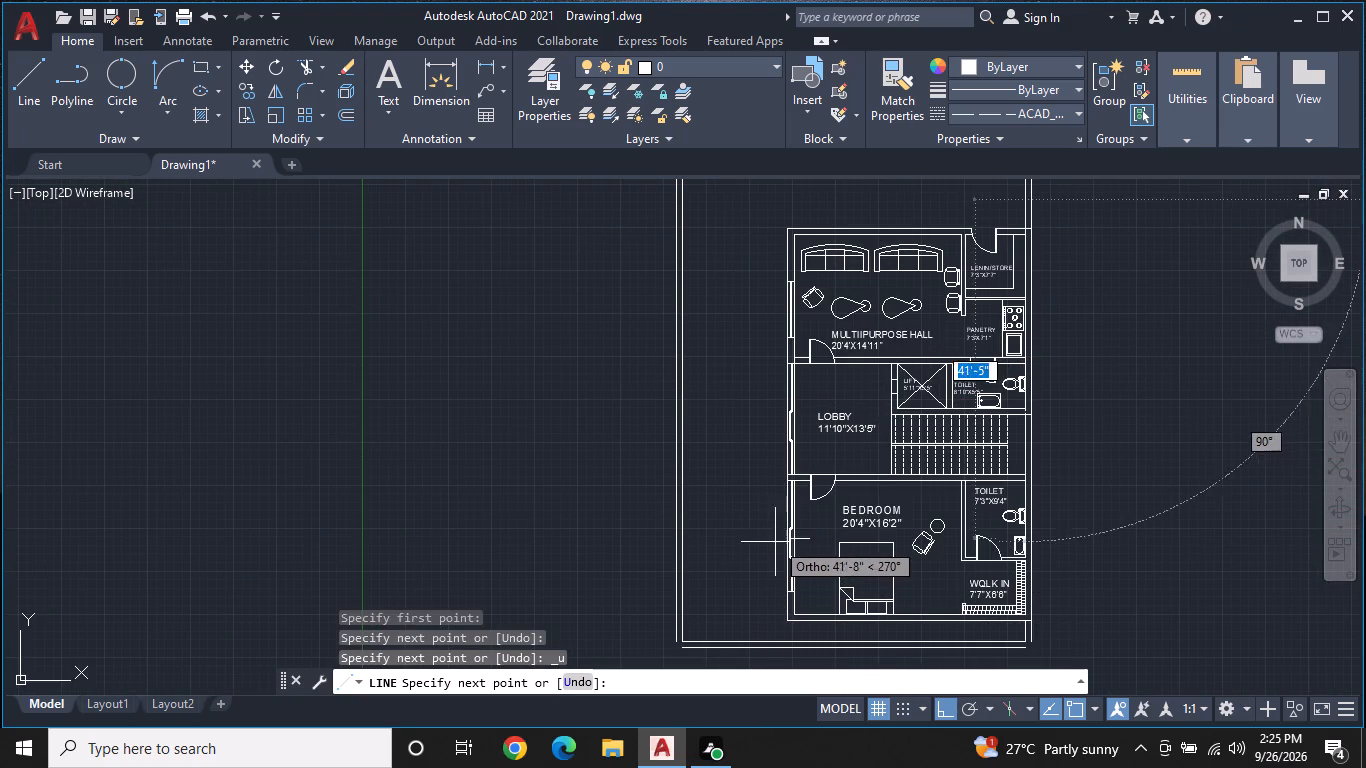
double_click(732, 199)
Continue the dashed line about 52'-7" south through the west strip, and east along the south strip to the inner east line.
middle_drag(731, 484, 731, 406)
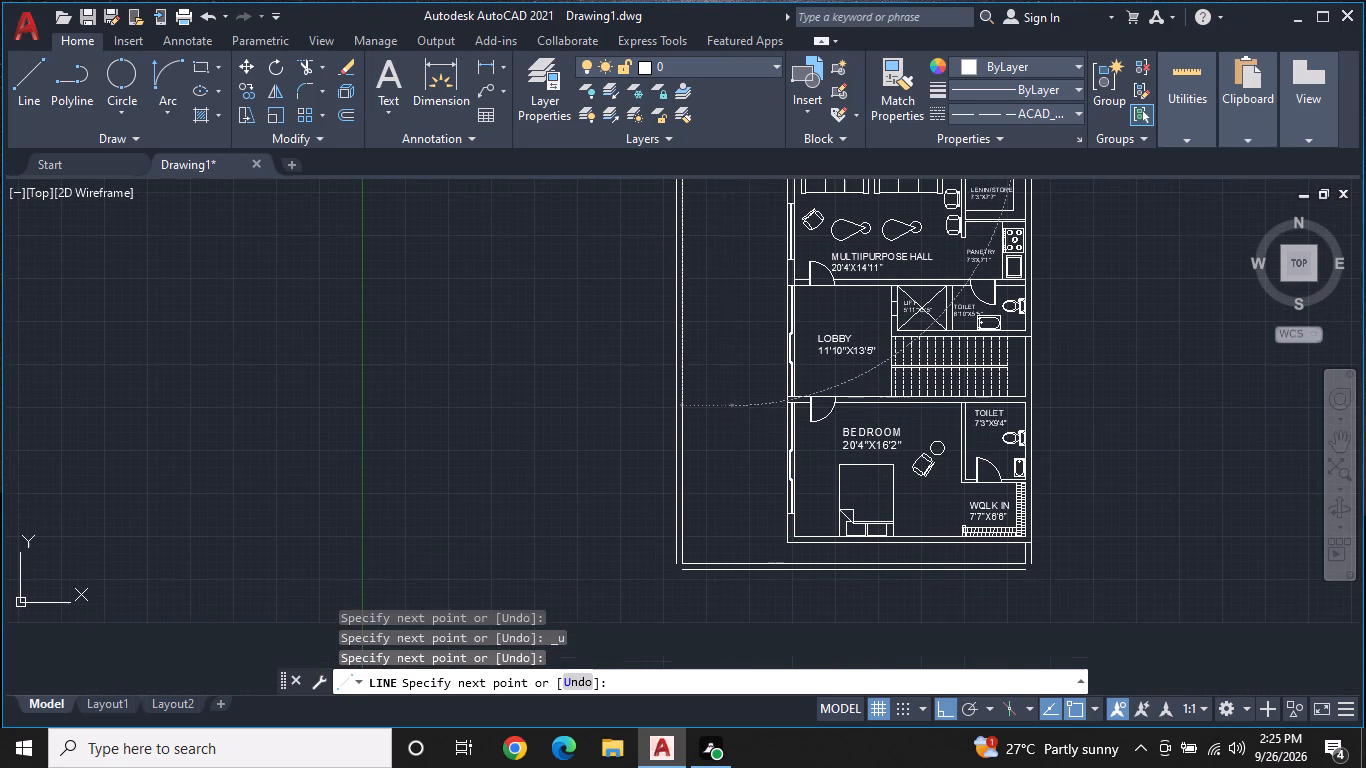
scroll(724, 560, up, 2)
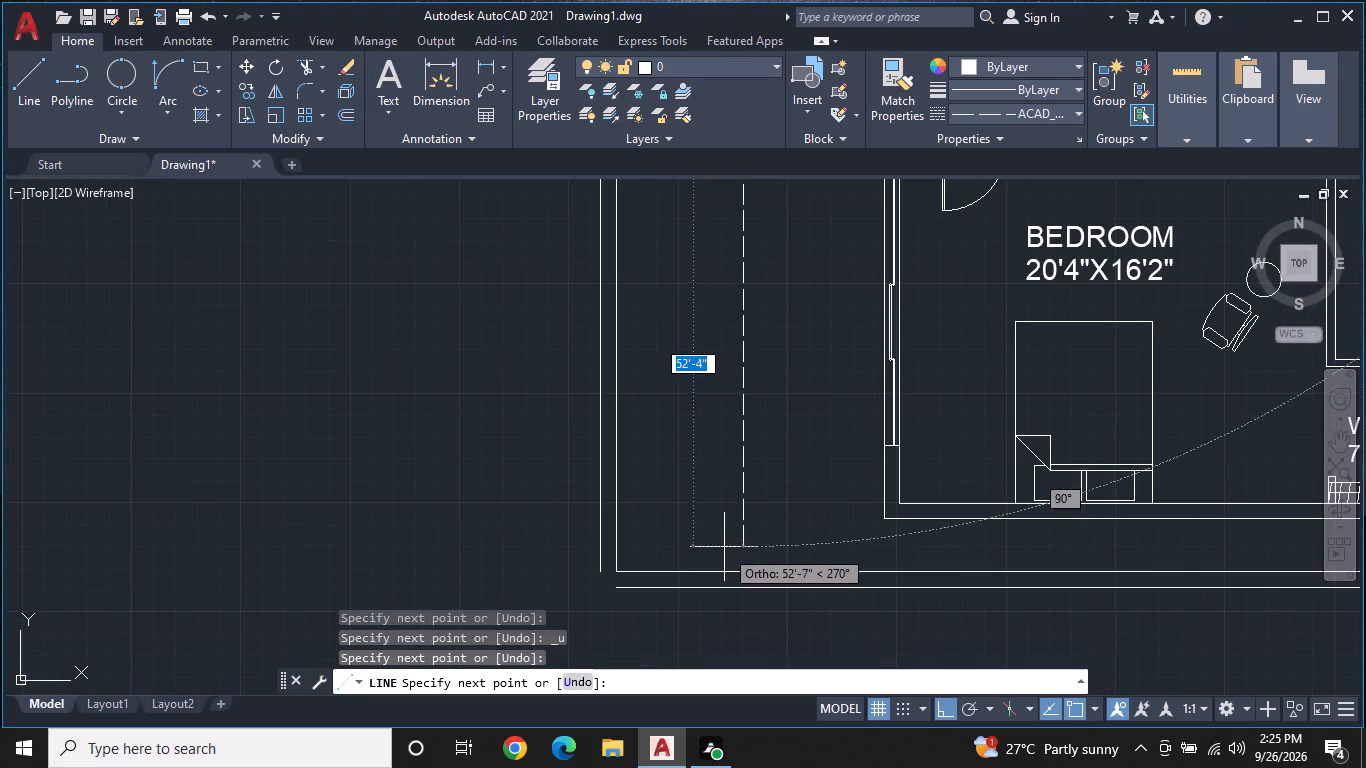
click(739, 549)
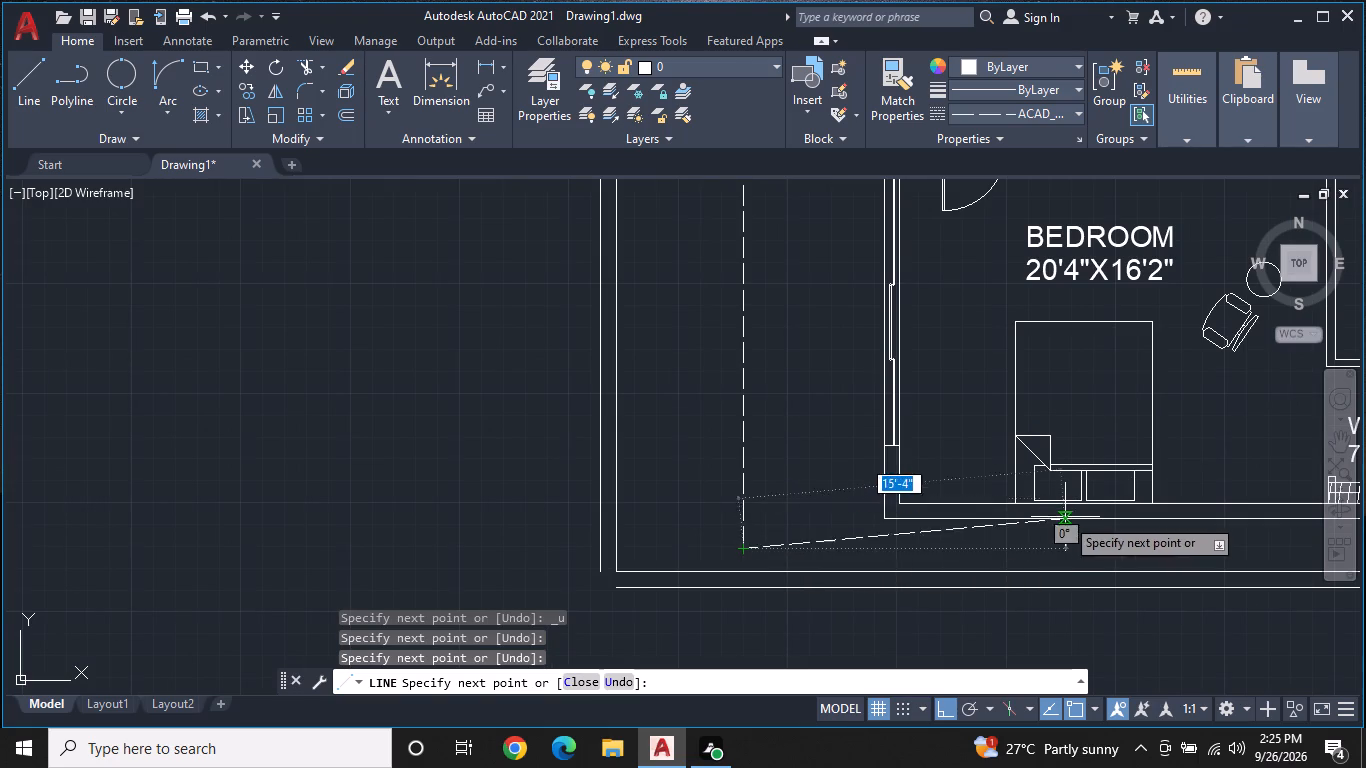
middle_drag(1065, 517, 733, 468)
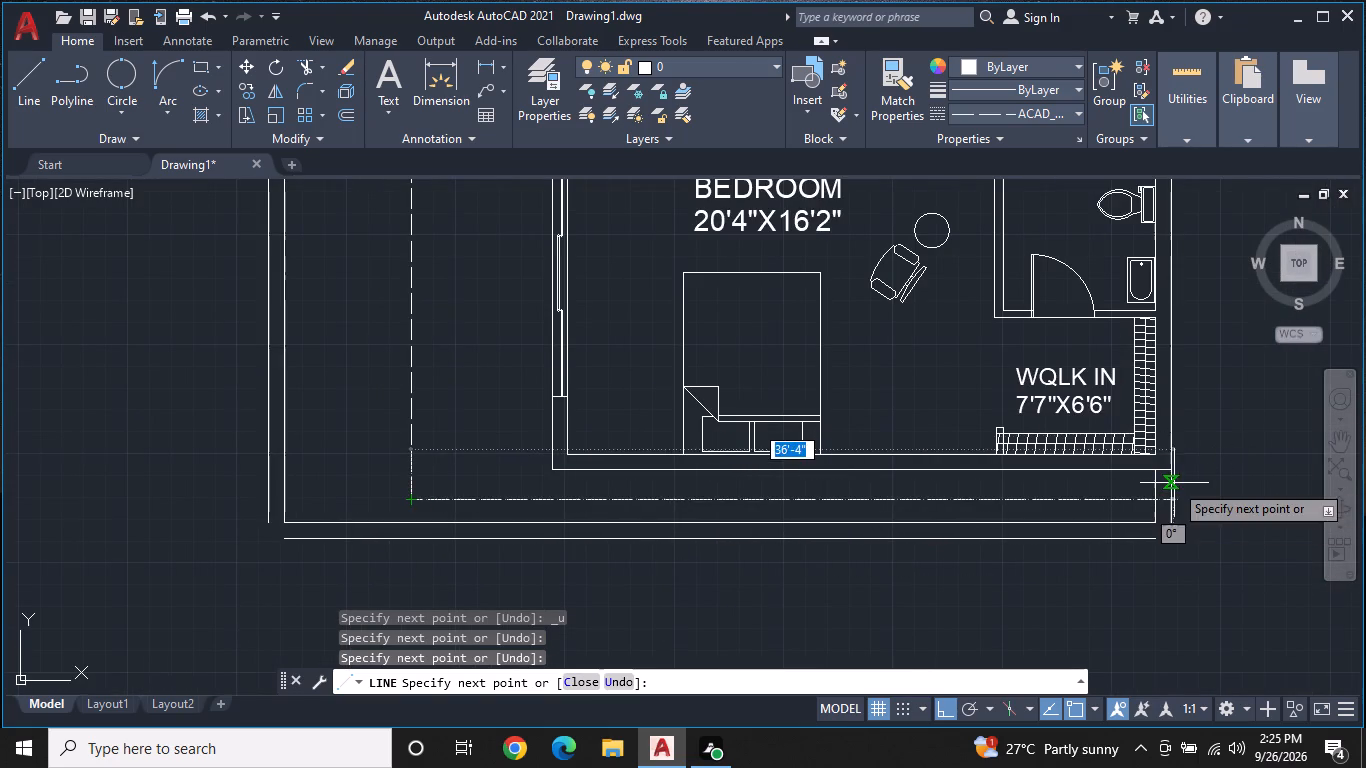
click(1157, 498)
key(Escape)
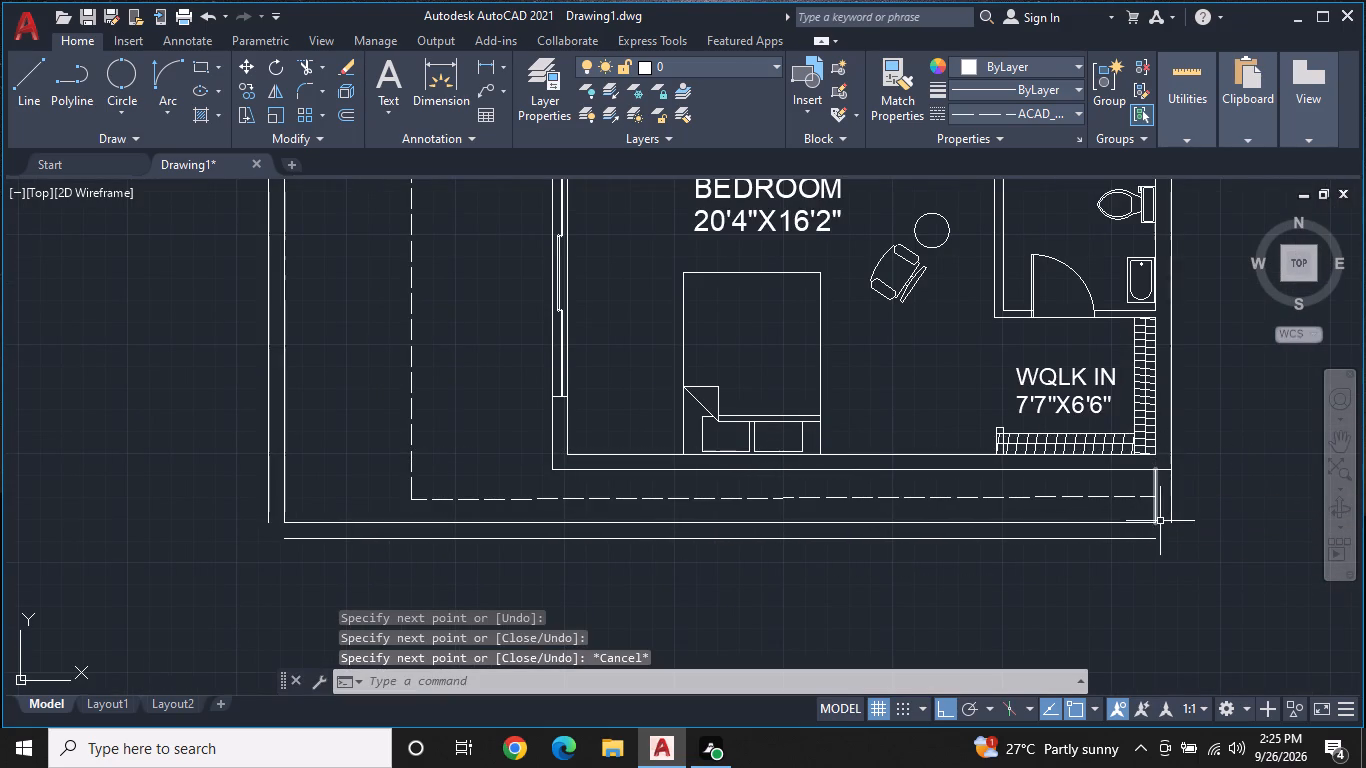
Fillet the outer south line and outer west line into a square corner at the outline's southwest.
click(308, 86)
click(301, 537)
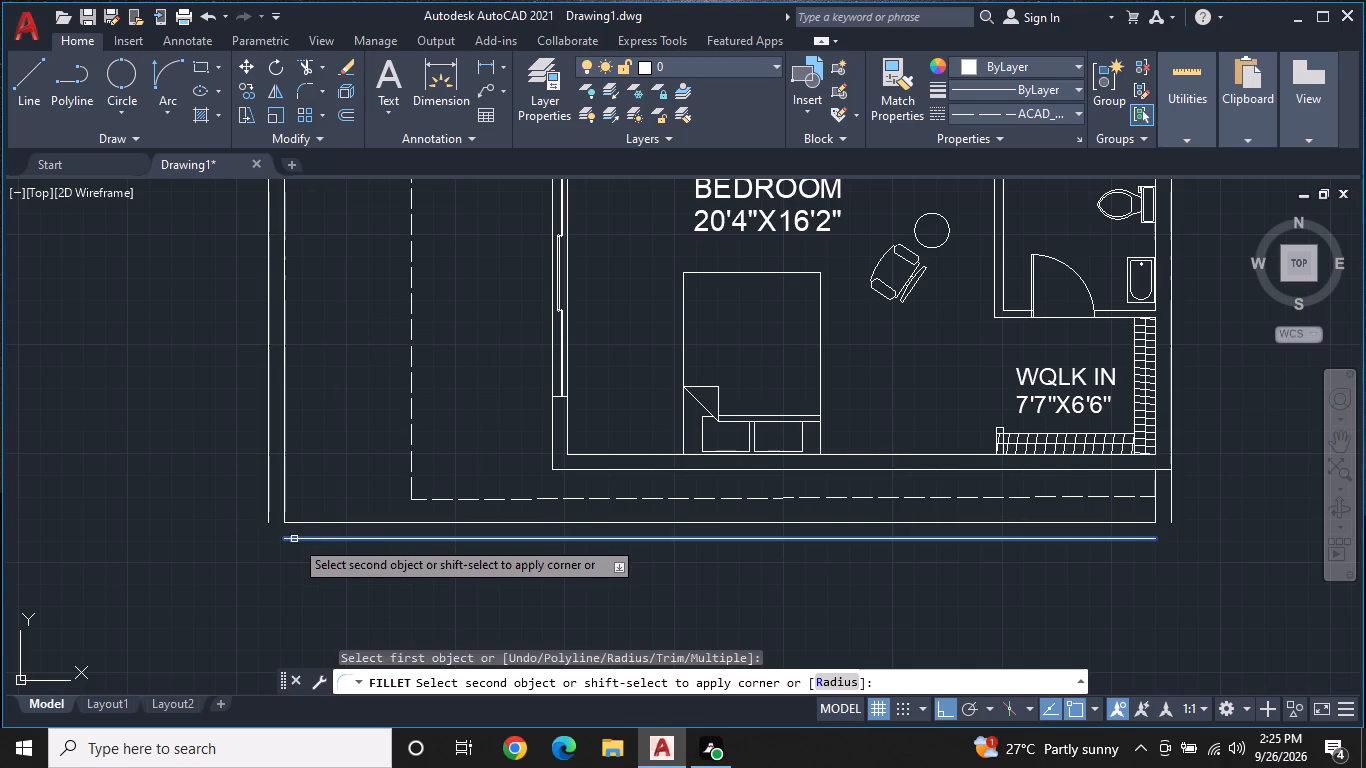
click(269, 510)
Fillet the outer east line and outer south line into a square corner at the outline's southeast.
key(space)
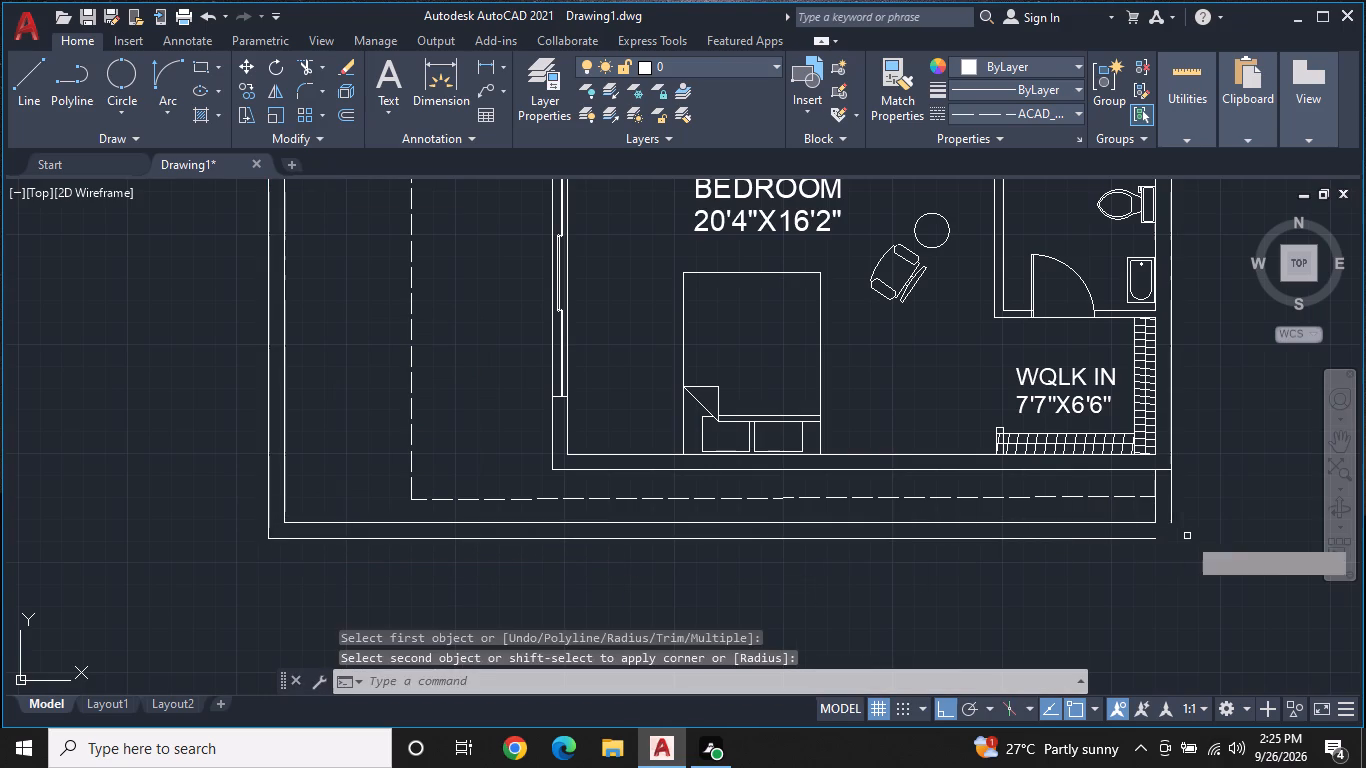
click(1172, 510)
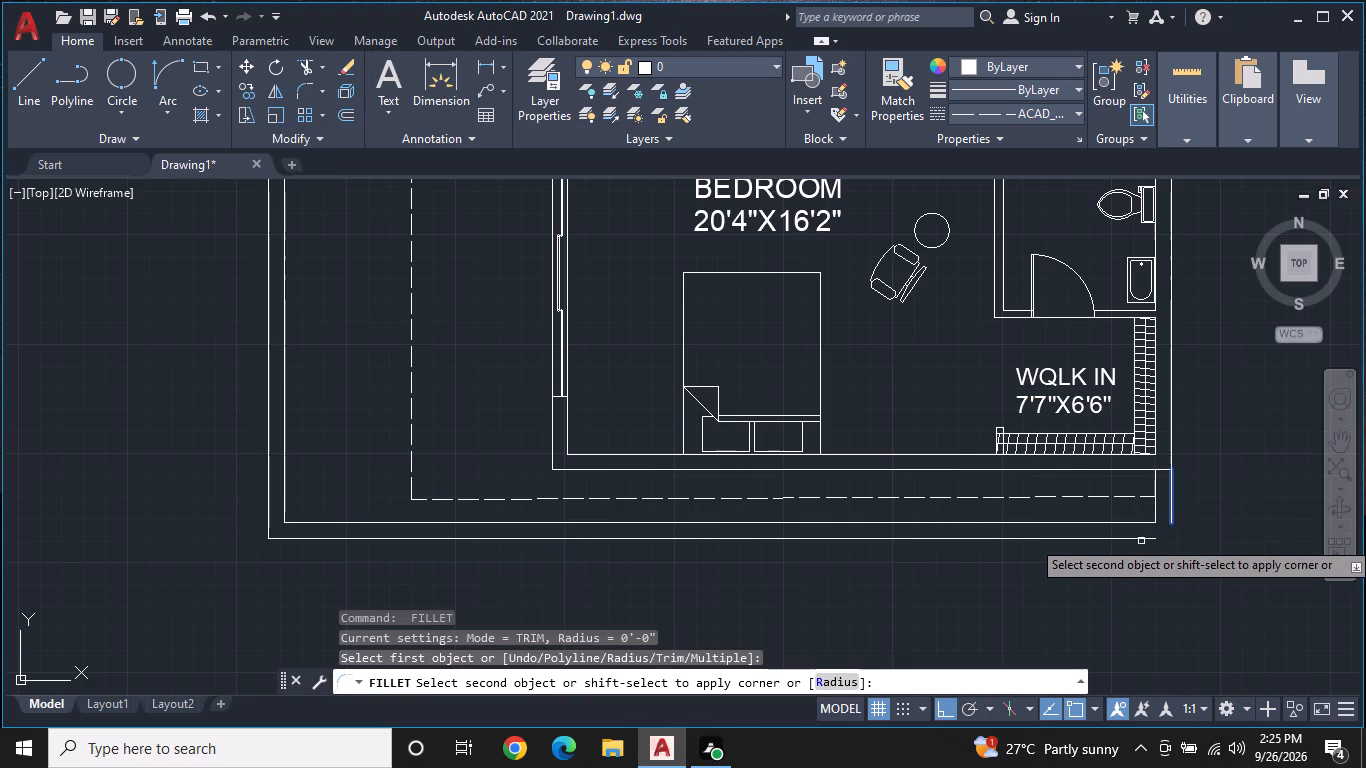
click(1141, 537)
key(Escape)
Place the text OPEN TERRACE in the north strip above the dashed line, about 10" high with 0 rotation.
scroll(1011, 489, down, 2)
middle_drag(835, 374, 835, 380)
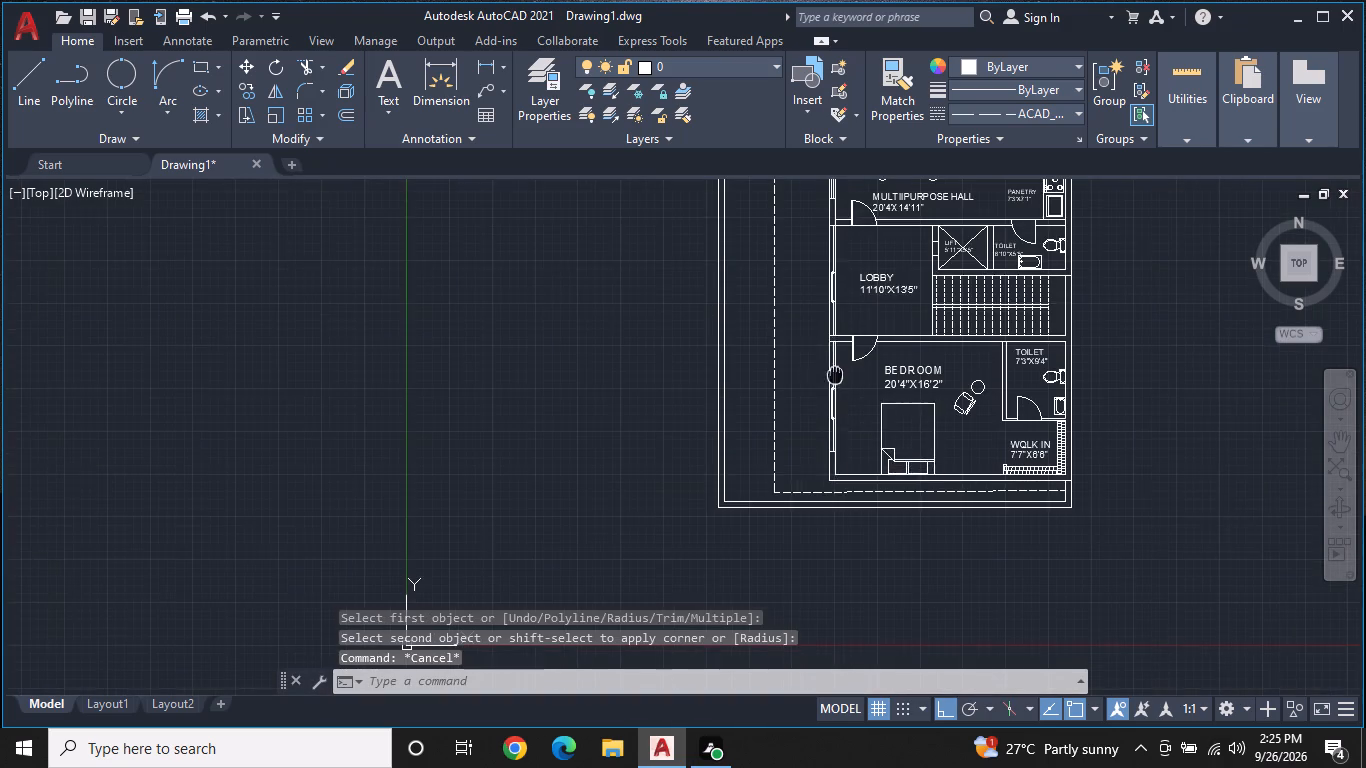
middle_drag(835, 380, 819, 599)
scroll(757, 444, up, 1)
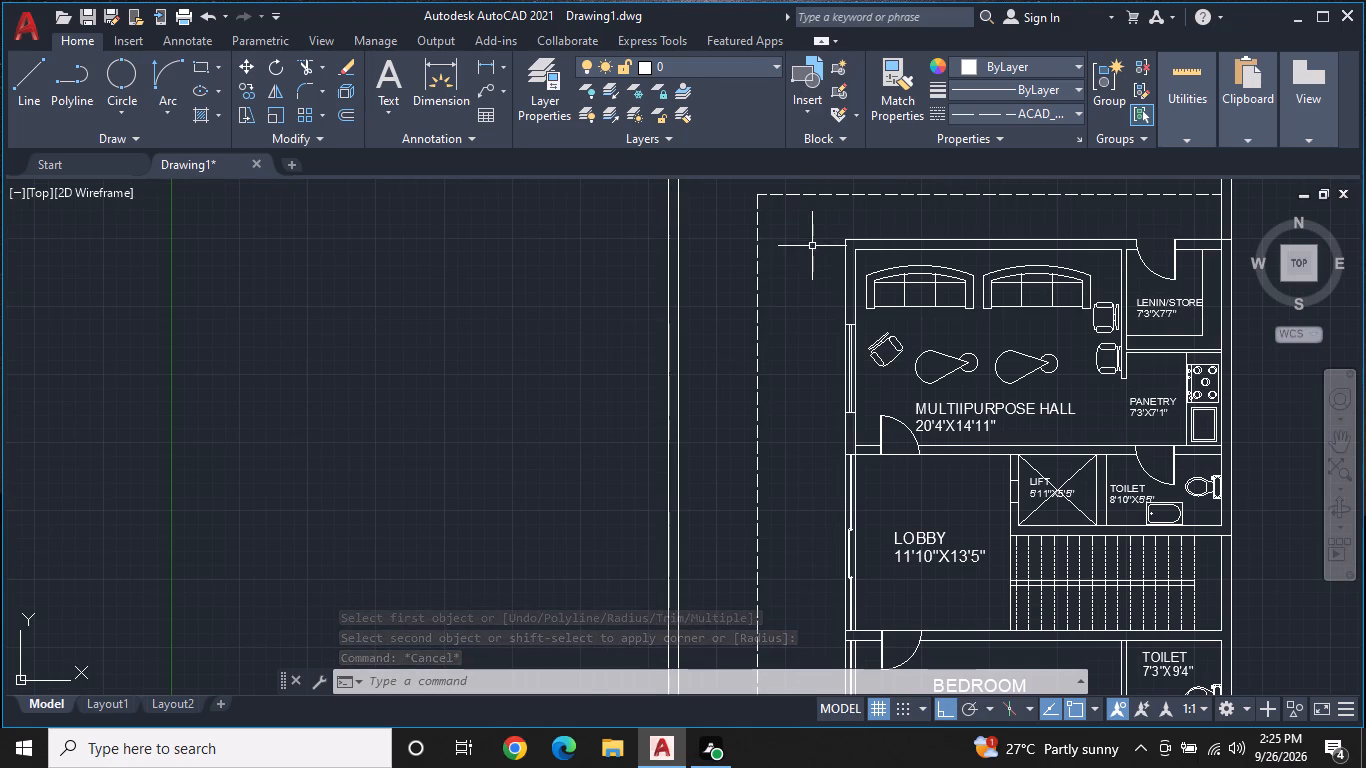
middle_drag(811, 246, 700, 222)
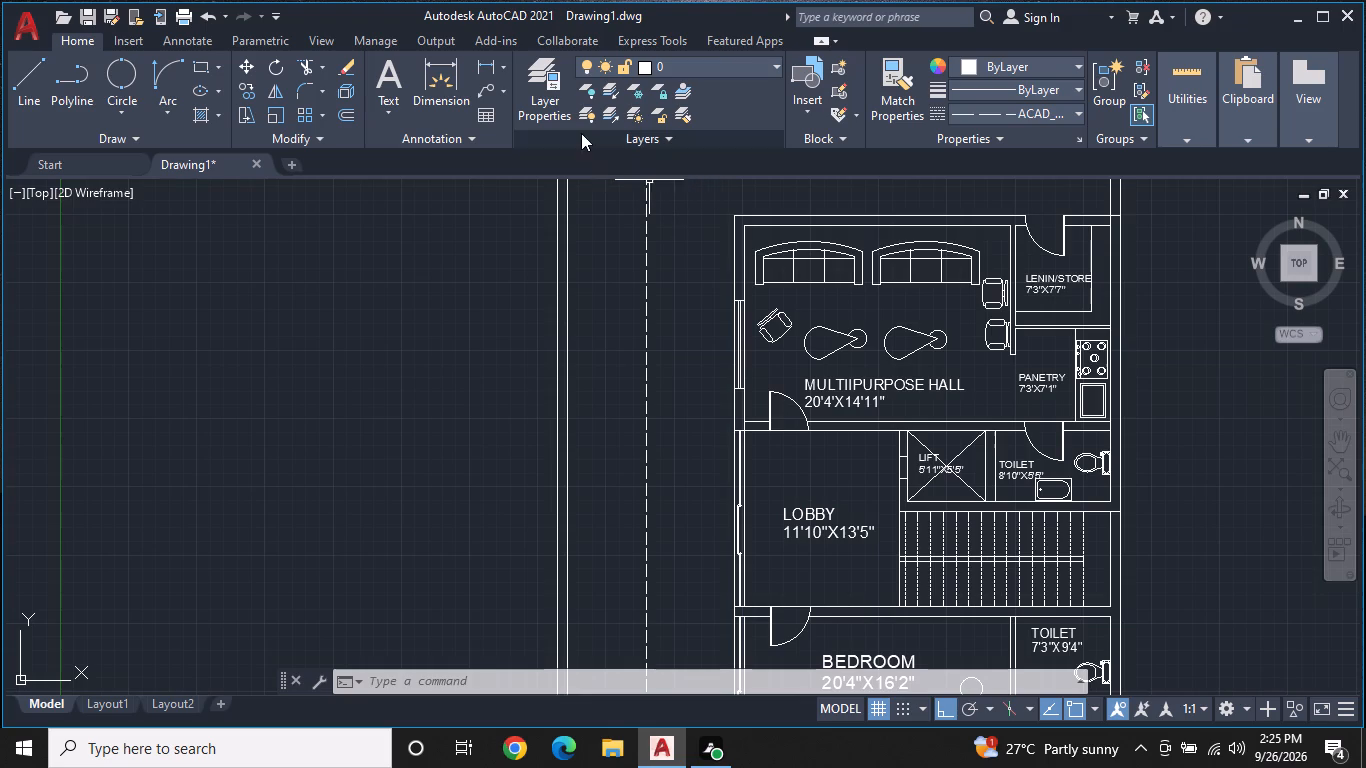
middle_drag(588, 267, 595, 395)
scroll(878, 269, up, 1)
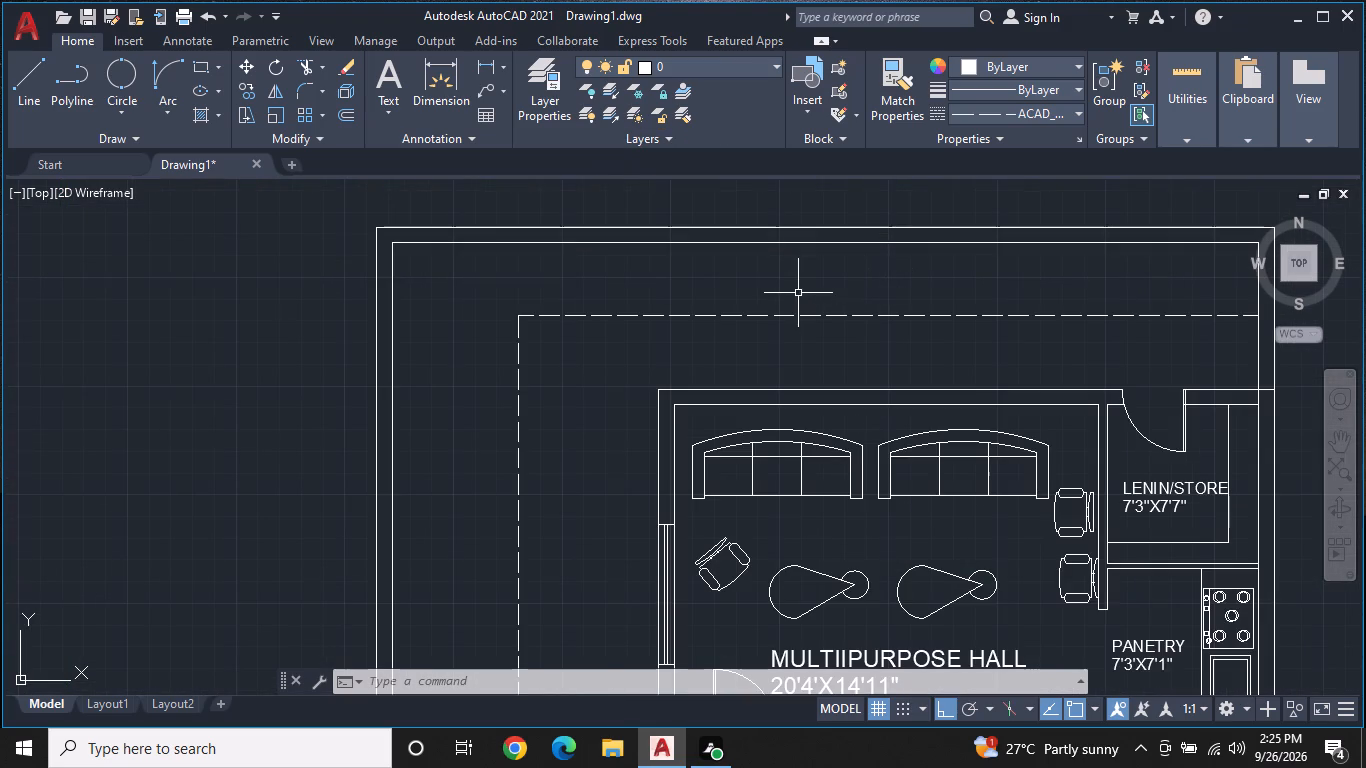
key(t)
key(e)
key(space)
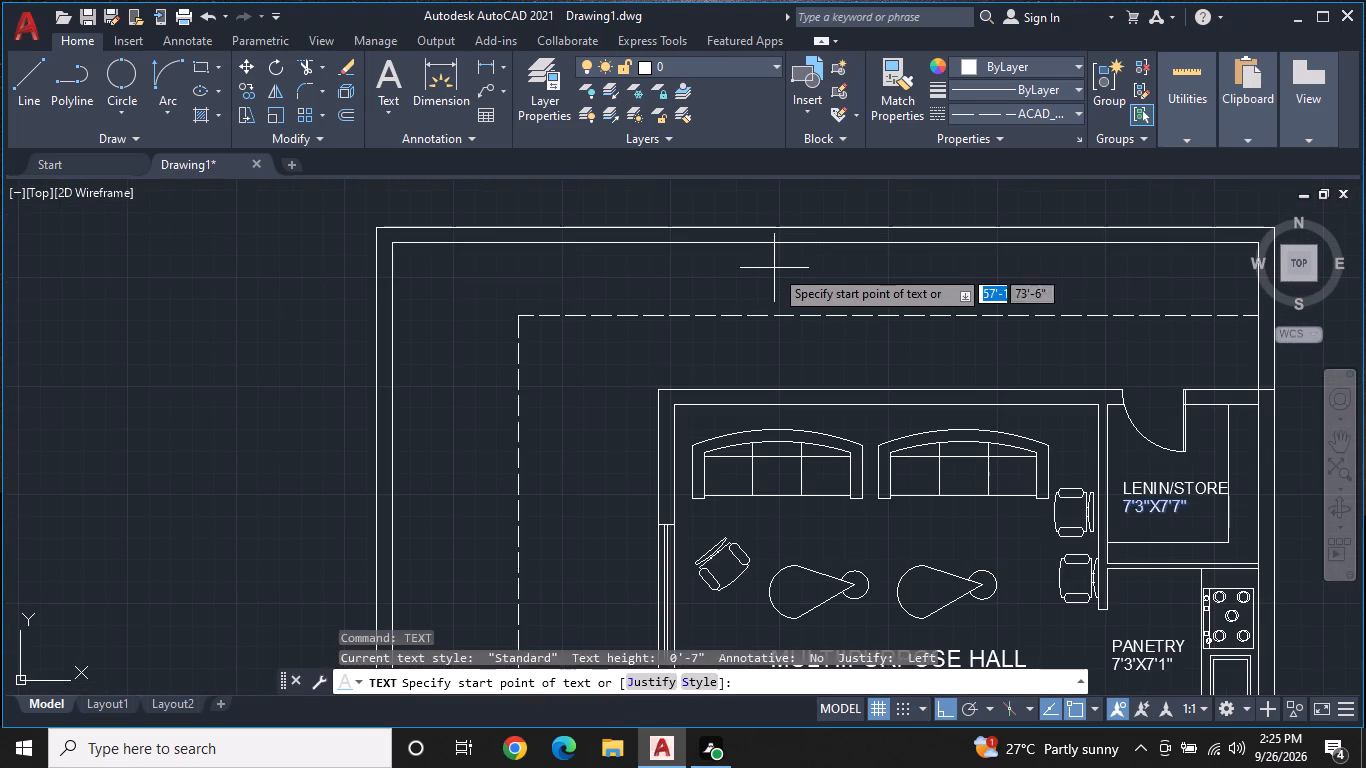
click(772, 276)
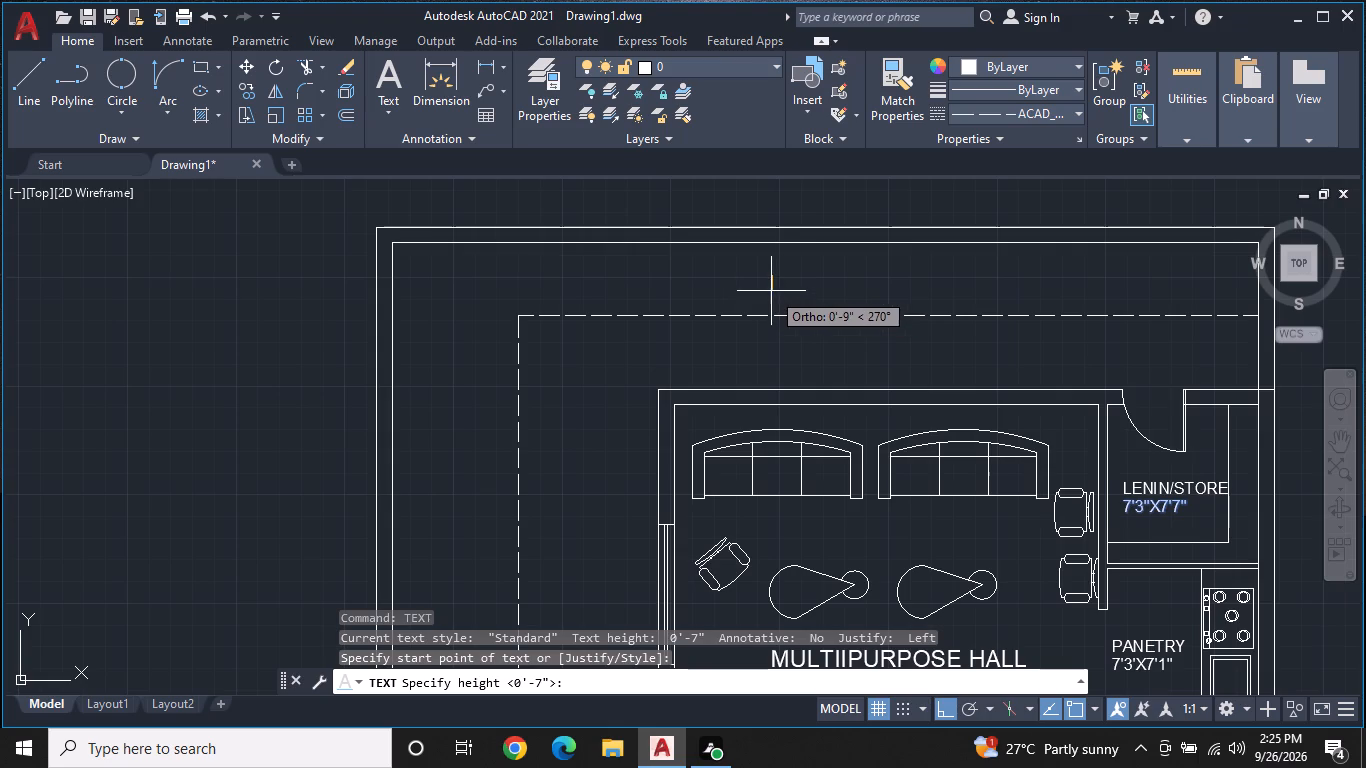
click(770, 294)
key(0)
key(Return)
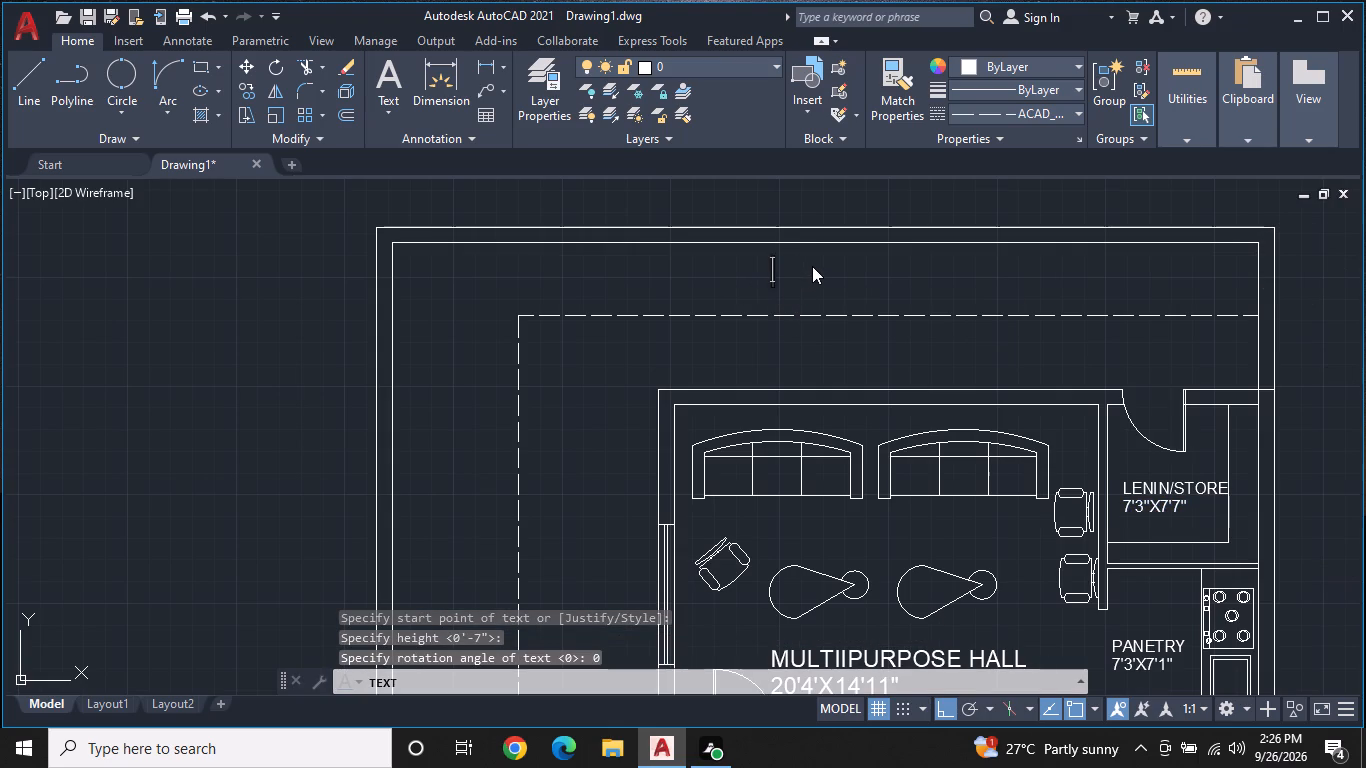
text(OP)
text(EN)
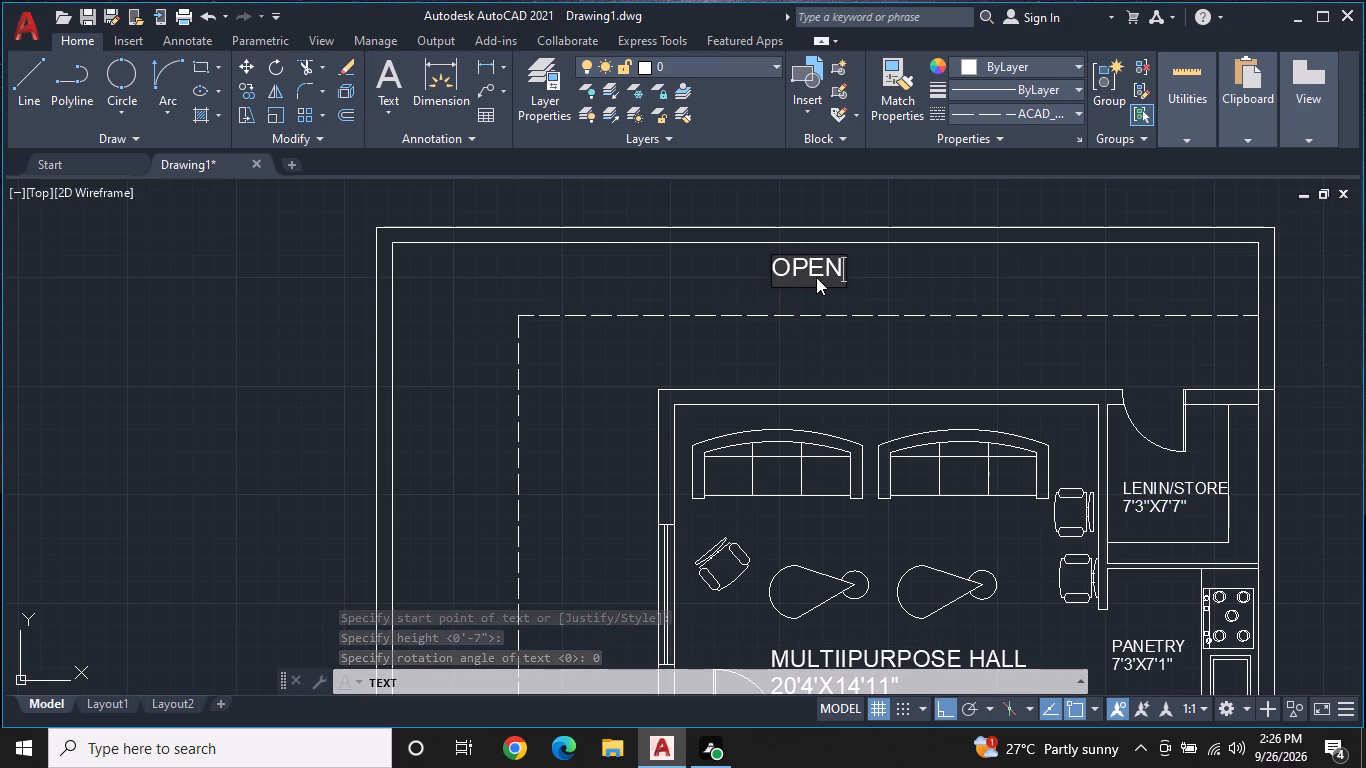
key(space)
text(TERRACE)
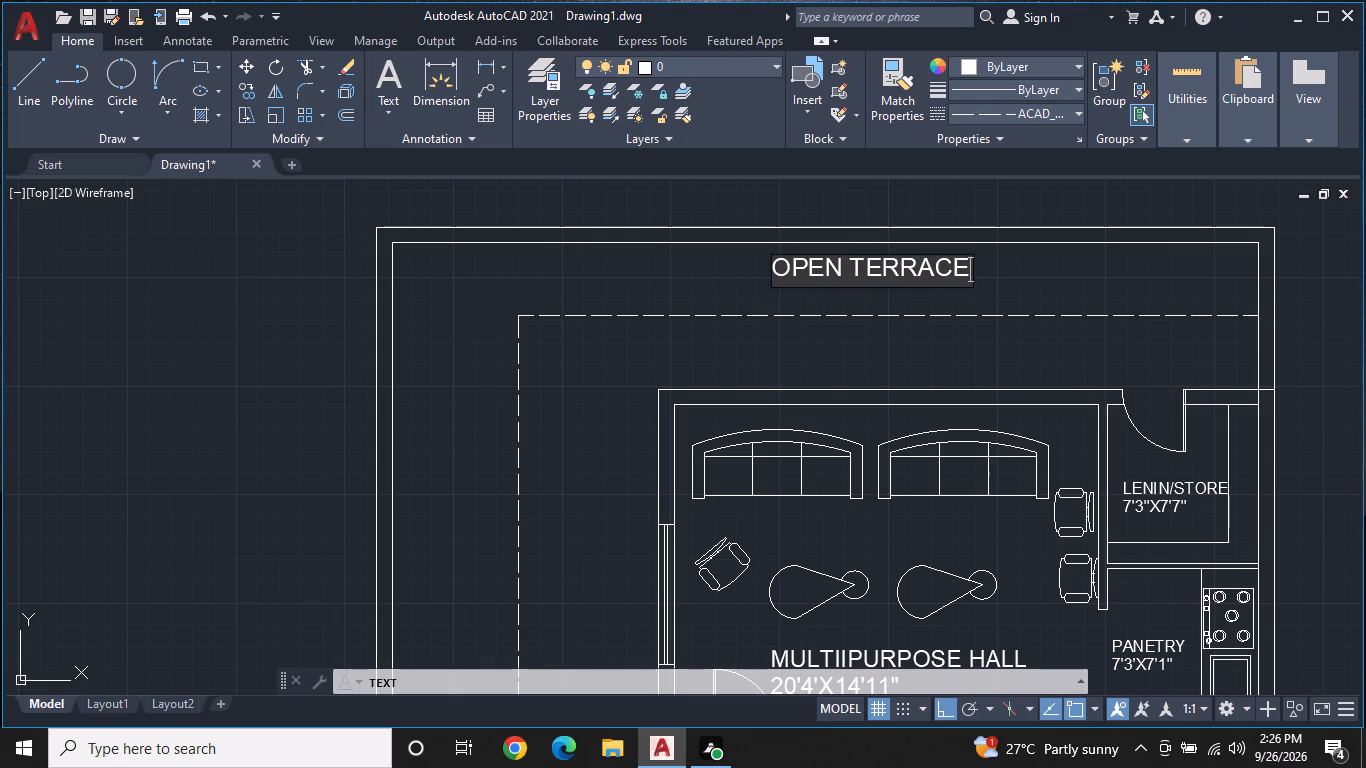
Add the size 41'4"X7'0" as a second text line below OPEN TERRACE.
key(Return)
text(41)
key(apostrophe)
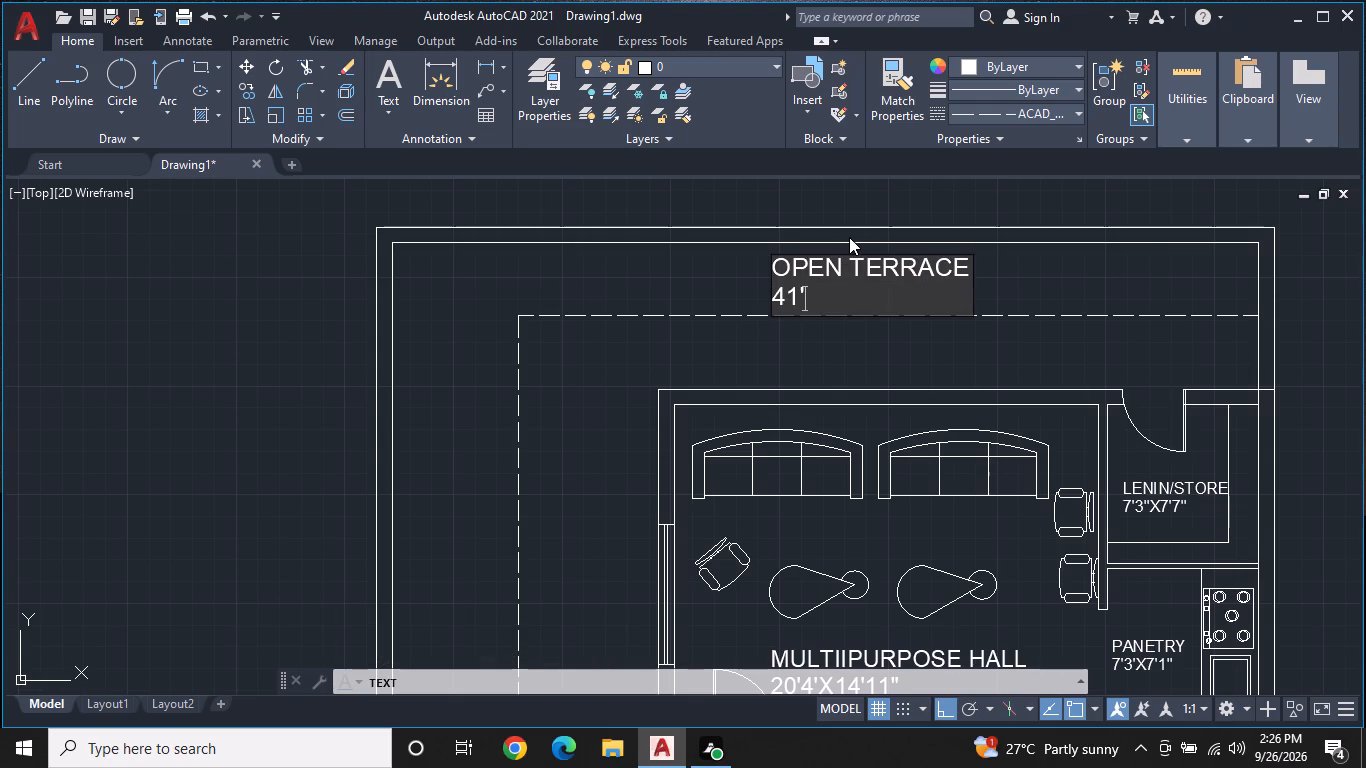
text(4"X)
key(7)
key(apostrophe)
text(0")
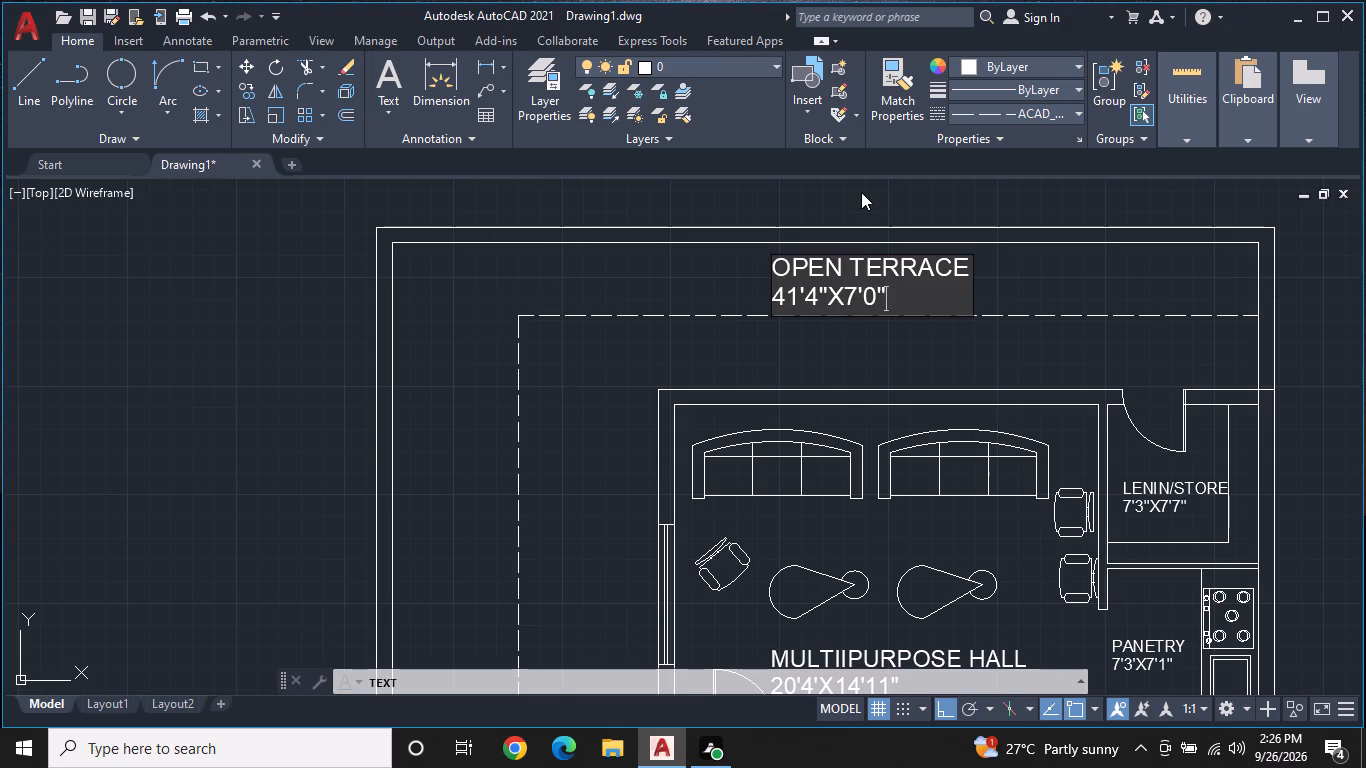
key(Return)
key(Return)
Place the text OPEN TERRACE with 0 rotation in the west terrace strip, across the dashed line beside the lobby.
middle_drag(859, 293, 934, 227)
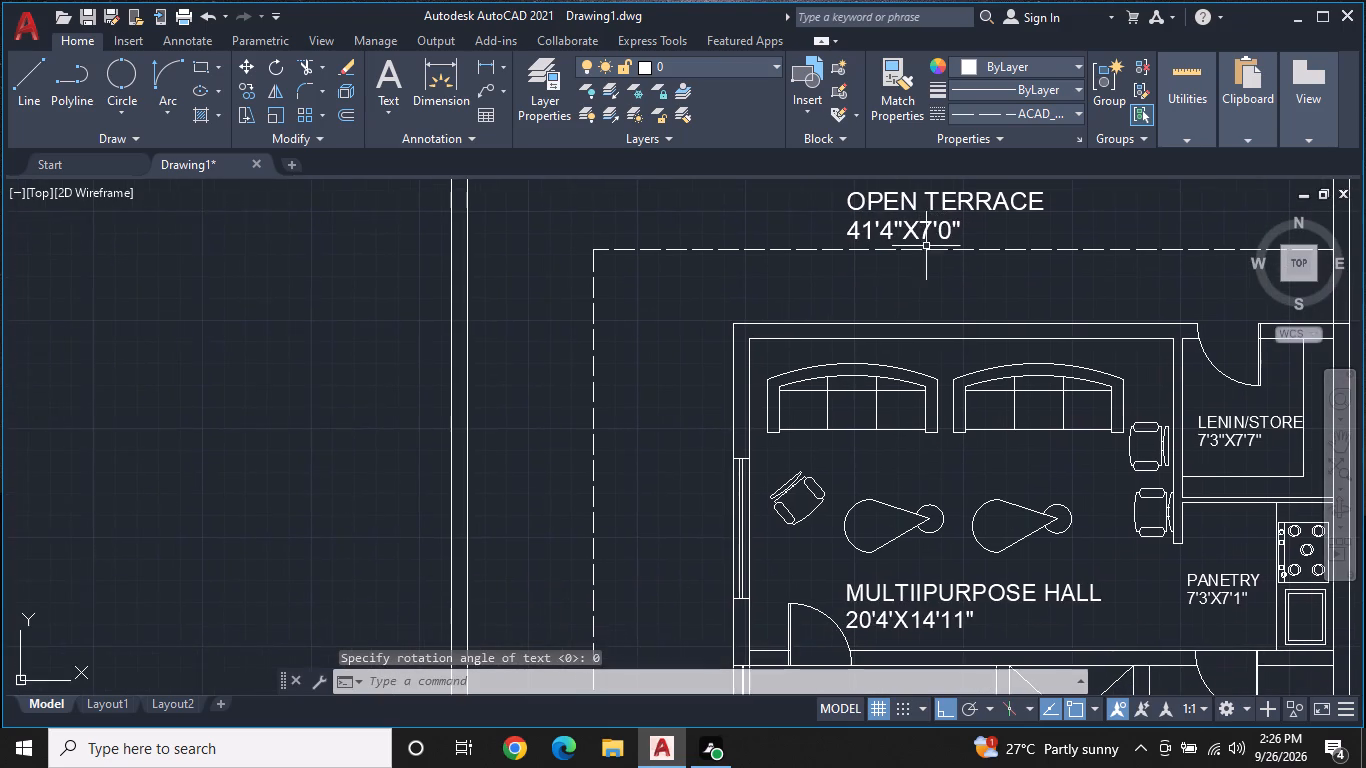
middle_drag(866, 318, 1052, 220)
middle_drag(871, 381, 889, 317)
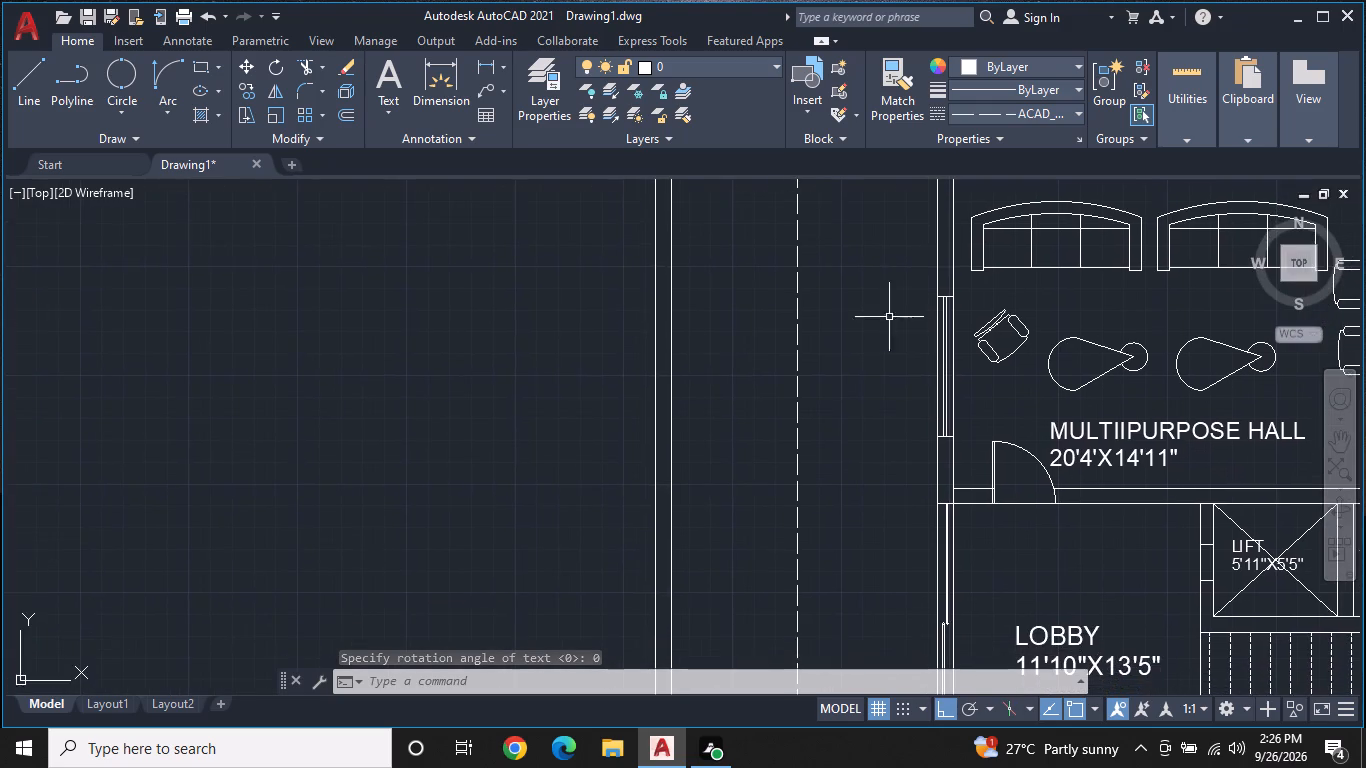
middle_drag(853, 375, 887, 272)
middle_drag(756, 492, 822, 454)
key(space)
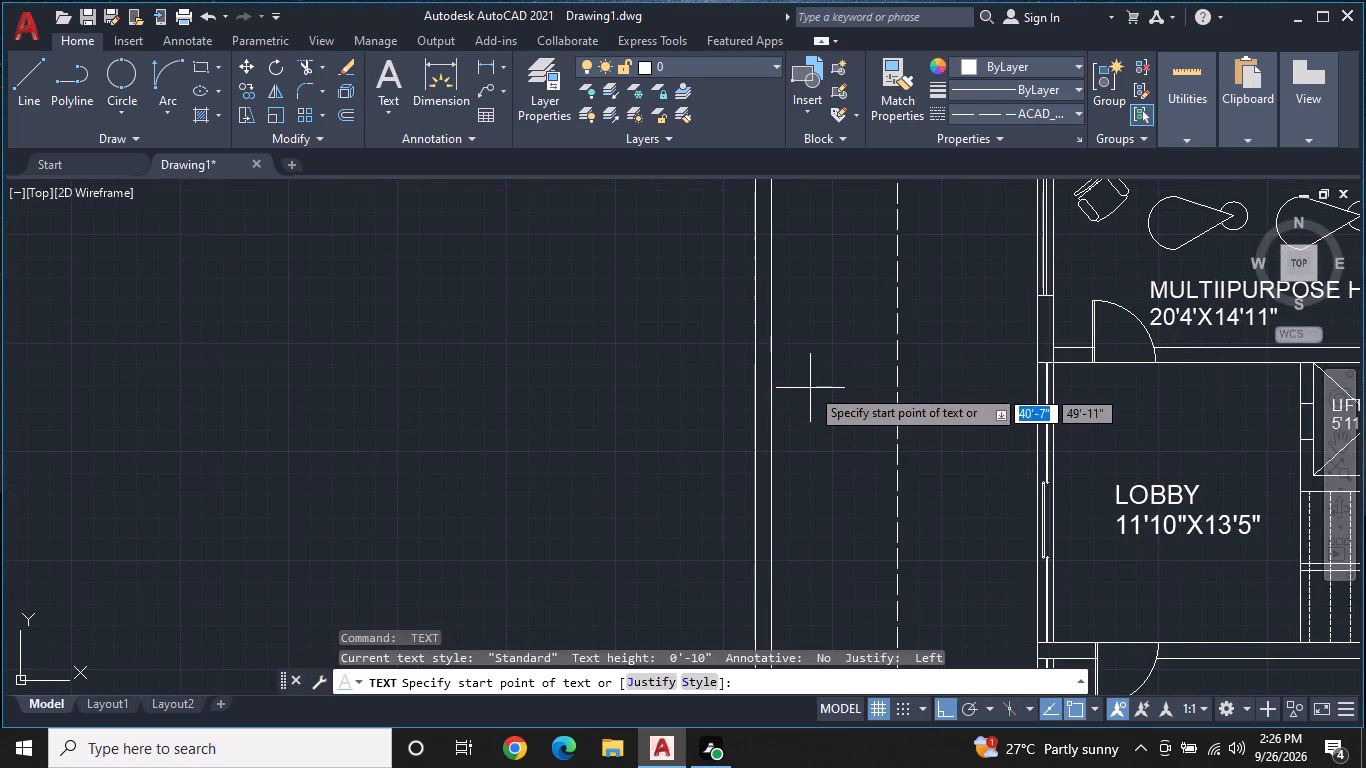
click(810, 387)
click(813, 405)
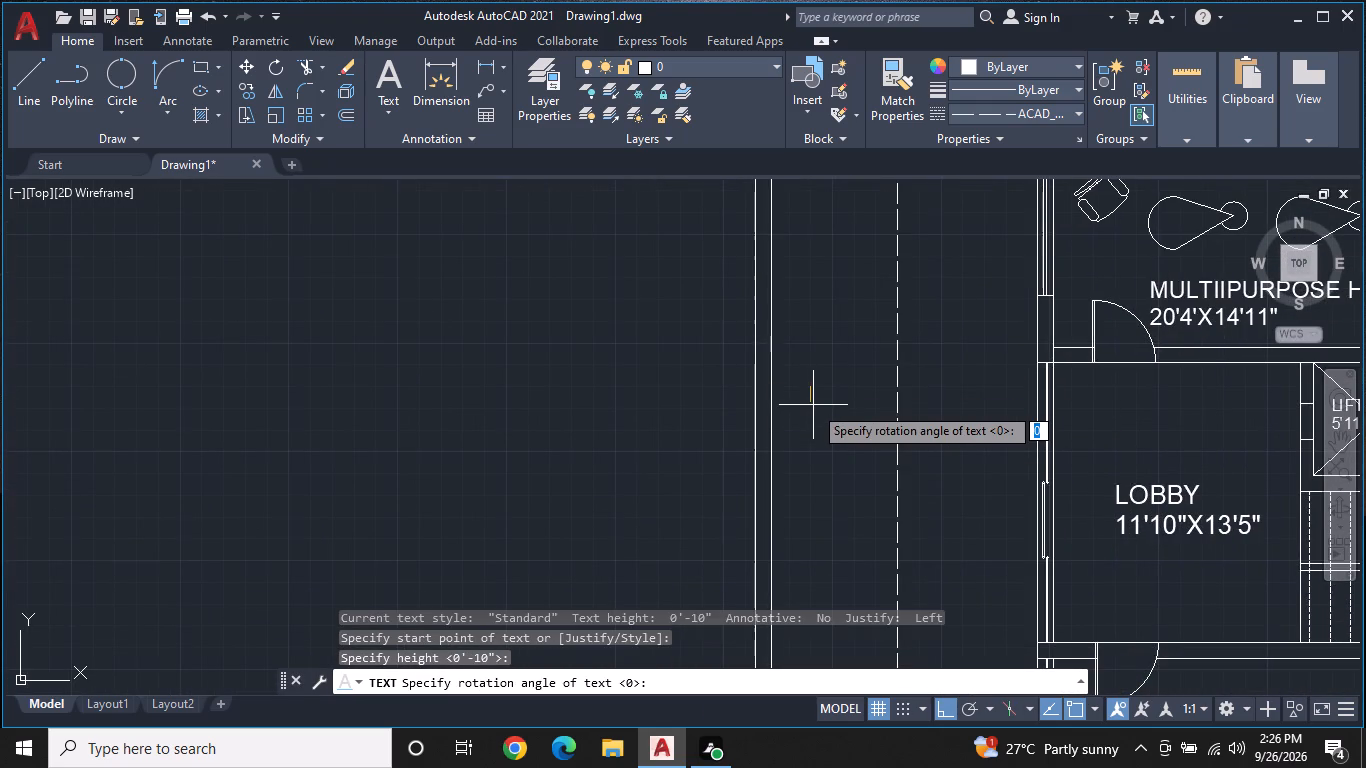
key(0)
key(Return)
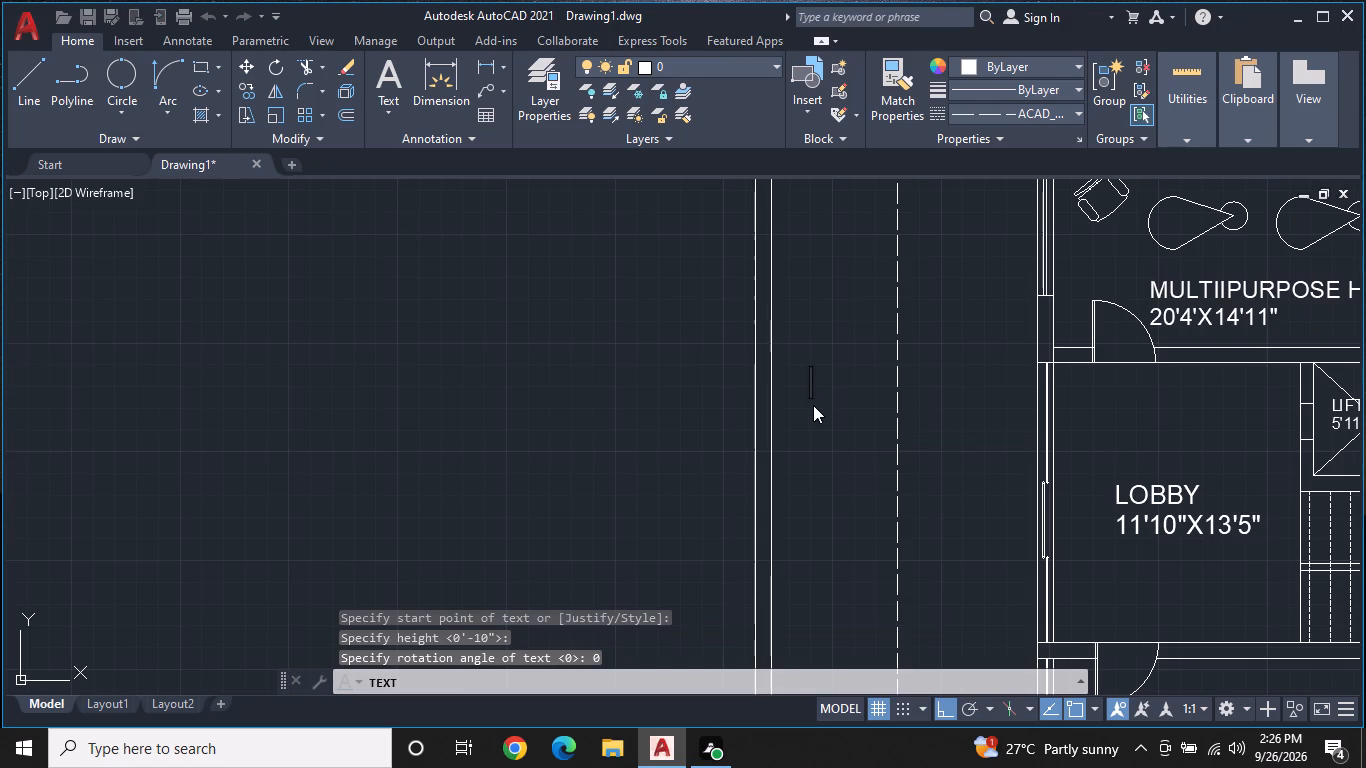
key(p)
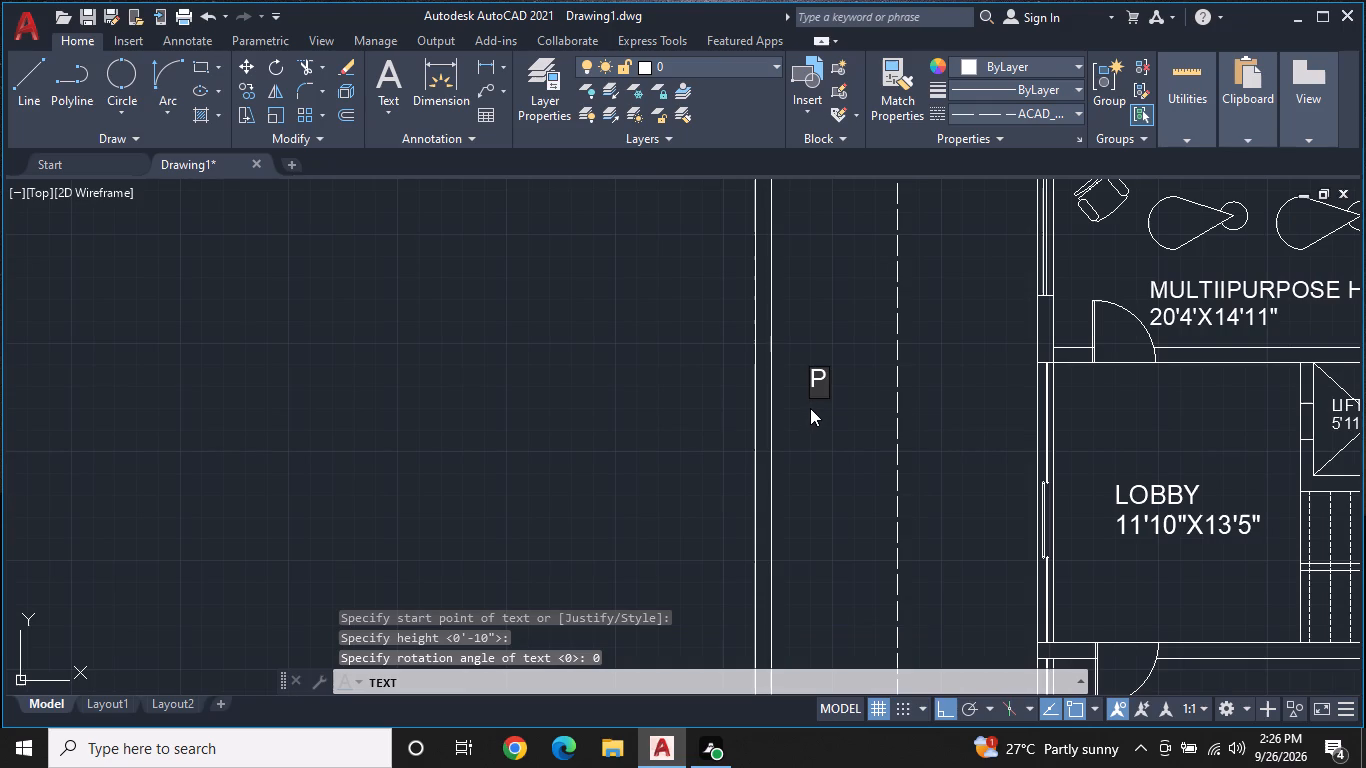
key(BackSpace)
text(OPEN TERRACE)
key(space)
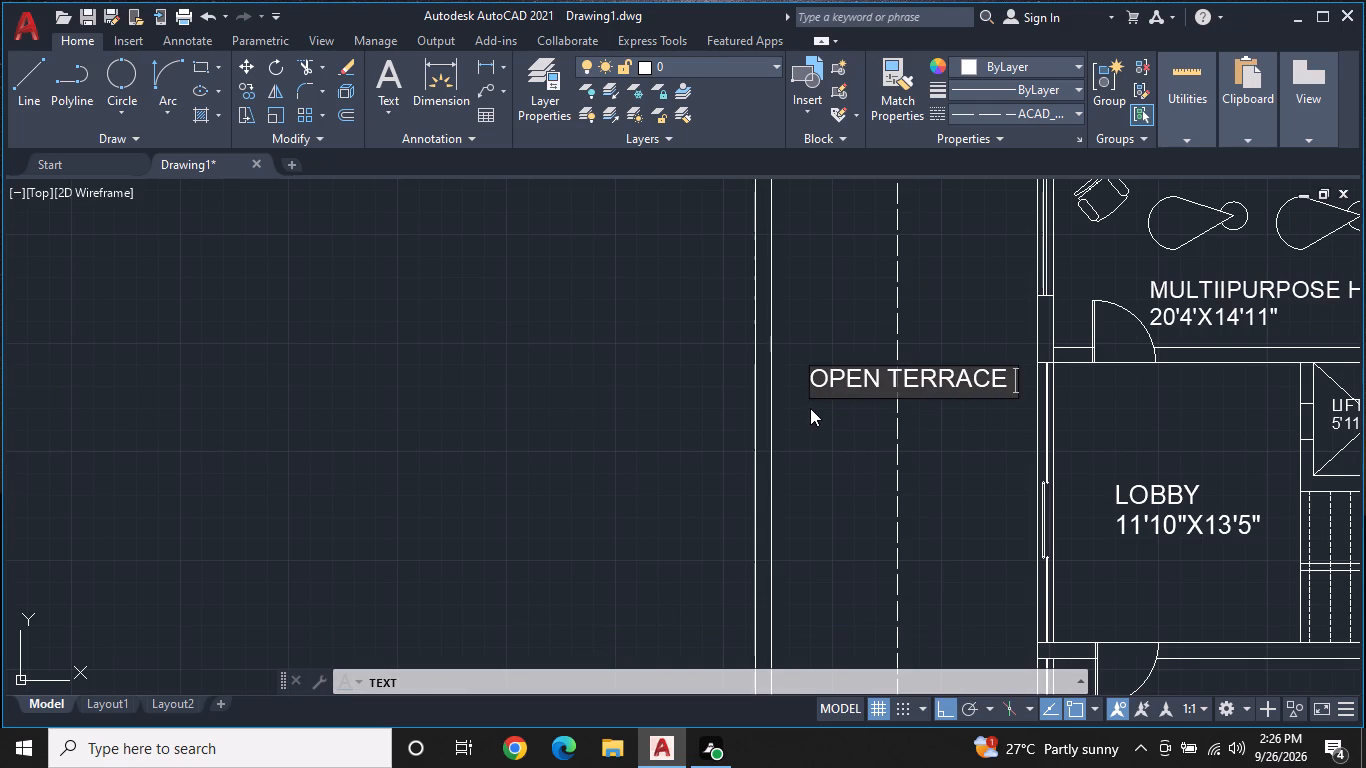
Add the size 12'9"X50'0" as a second text line below the west OPEN TERRACE label.
key(Return)
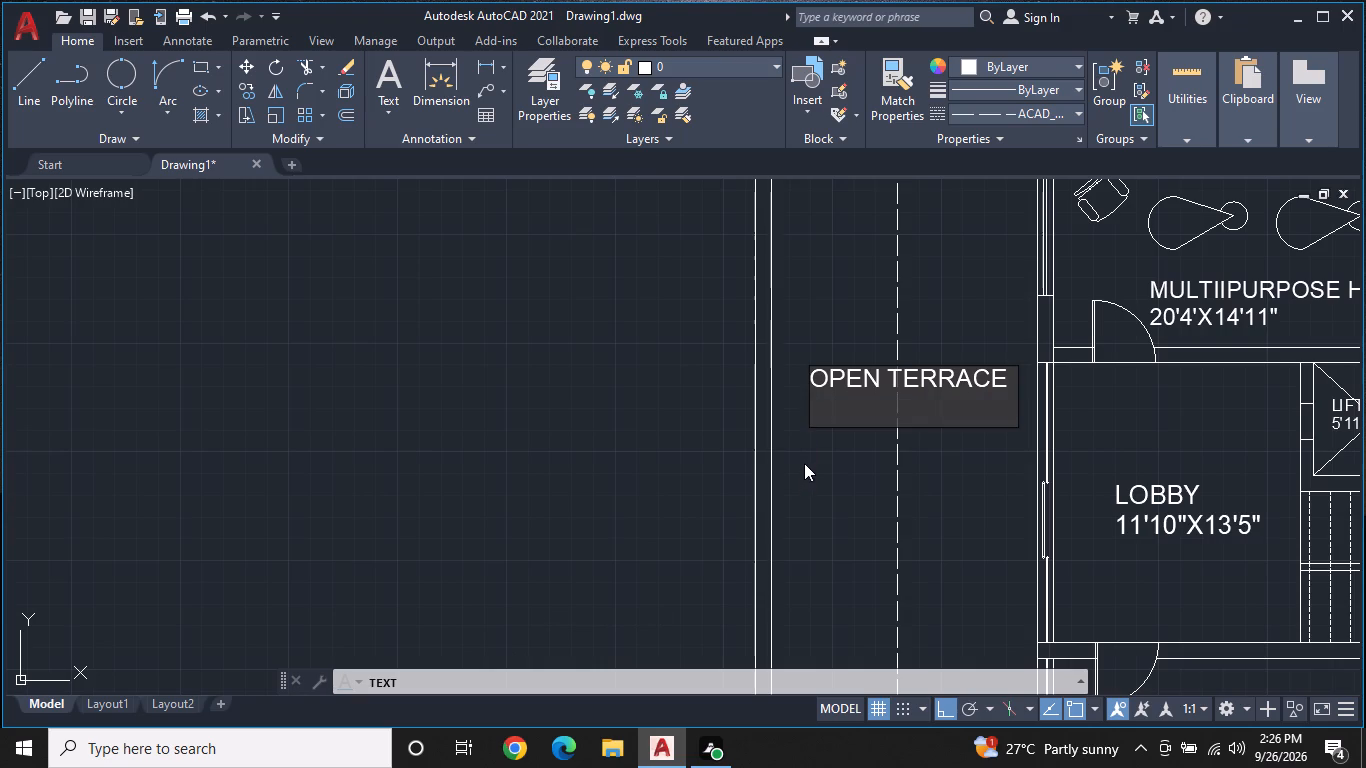
text(12)
key(apostrophe)
key(9)
text("X)
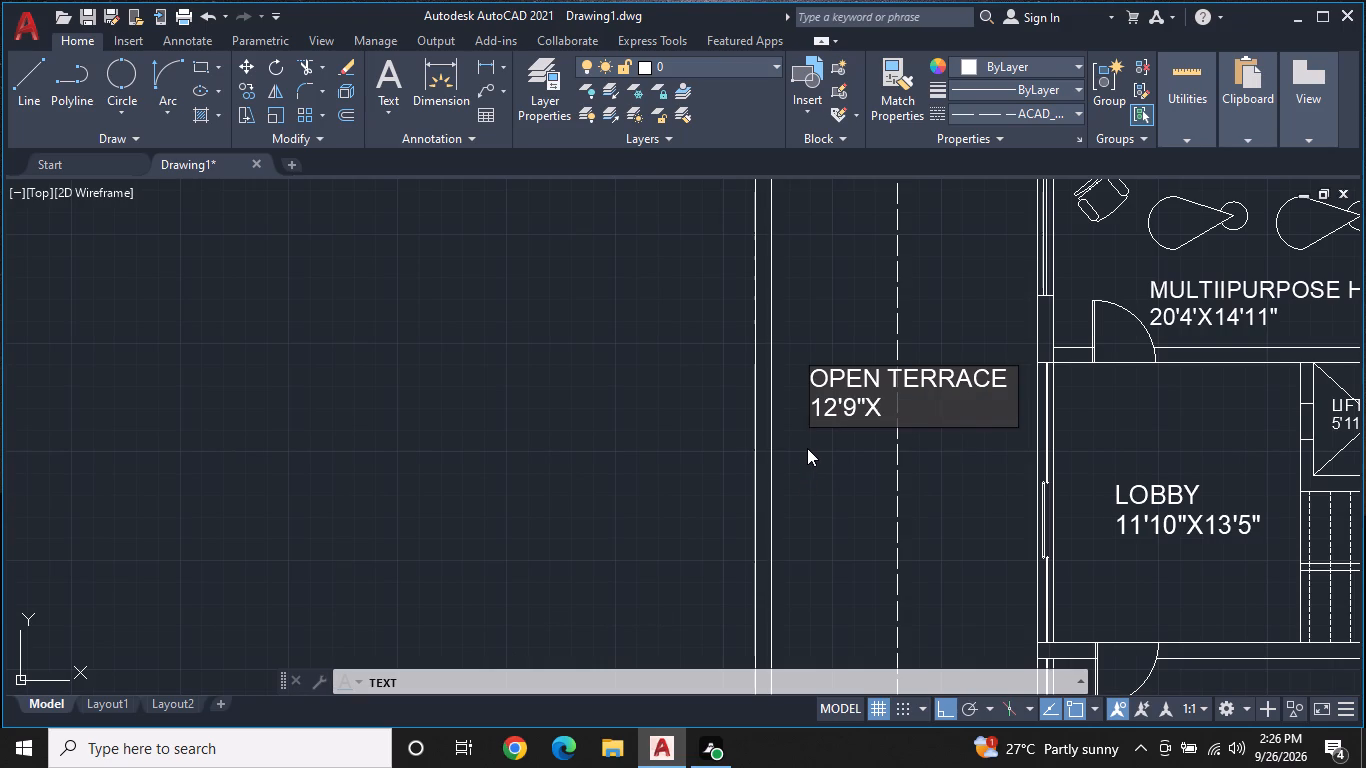
key(5)
key(0)
key(apostrophe)
text(0")
key(Return)
key(Return)
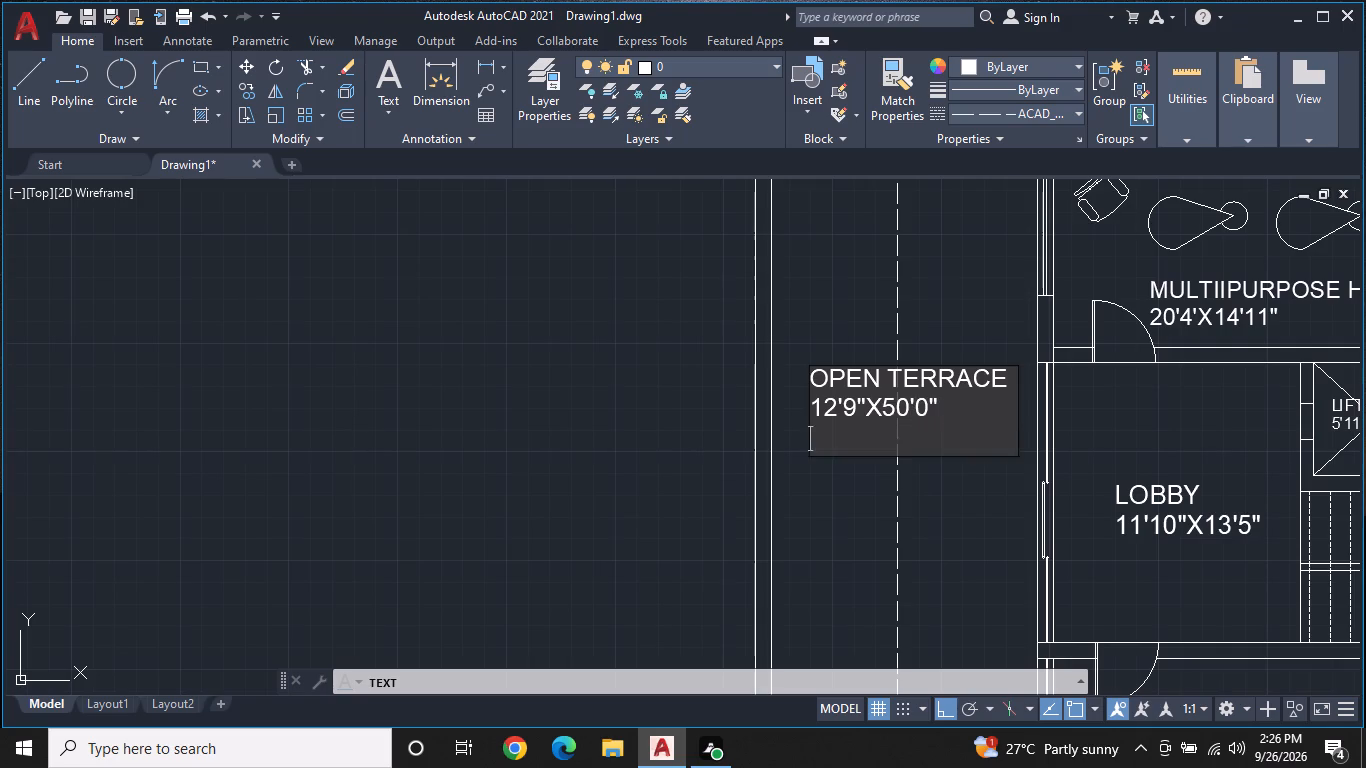
key(Escape)
Review the whole floor plan, from the terrace labels down to the lobby, staircase and bedroom.
scroll(916, 422, down, 1)
middle_drag(898, 454, 888, 465)
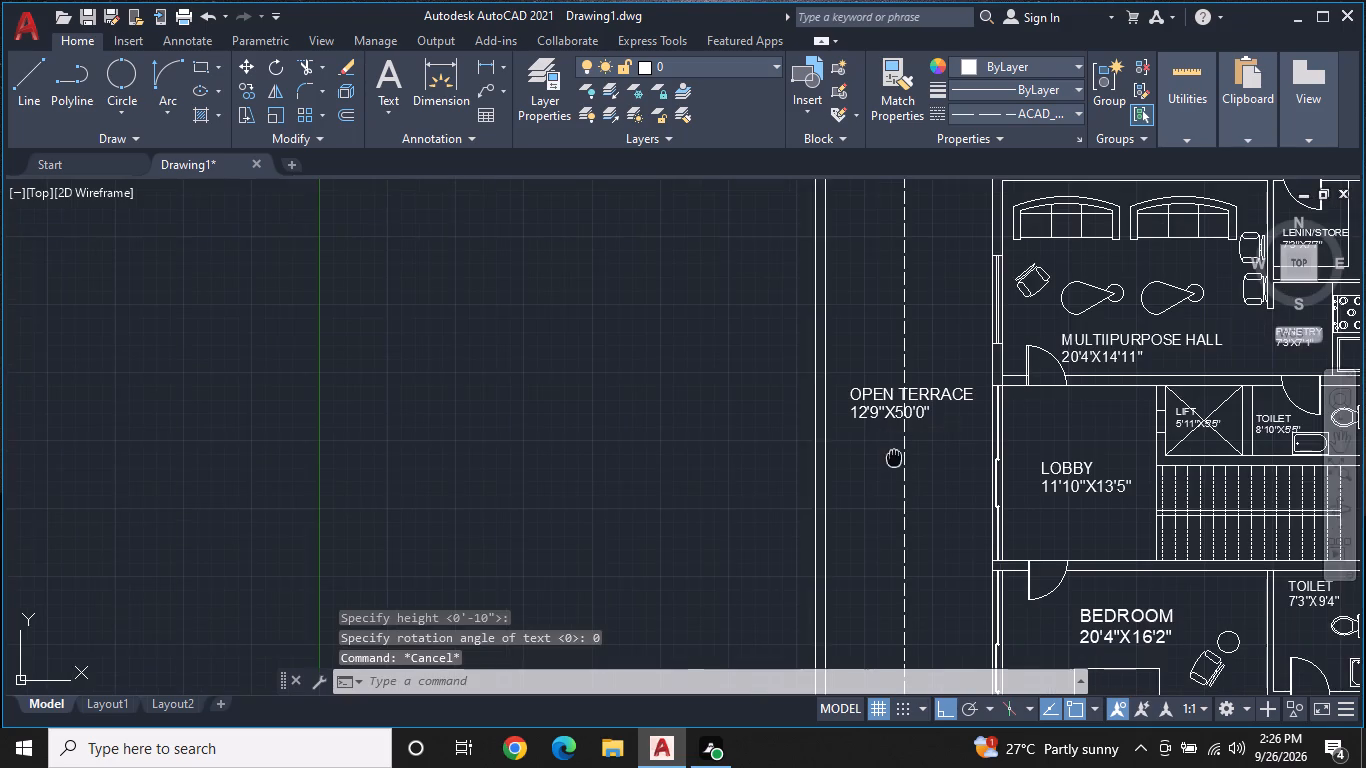
middle_drag(888, 465, 727, 505)
middle_drag(966, 425, 764, 391)
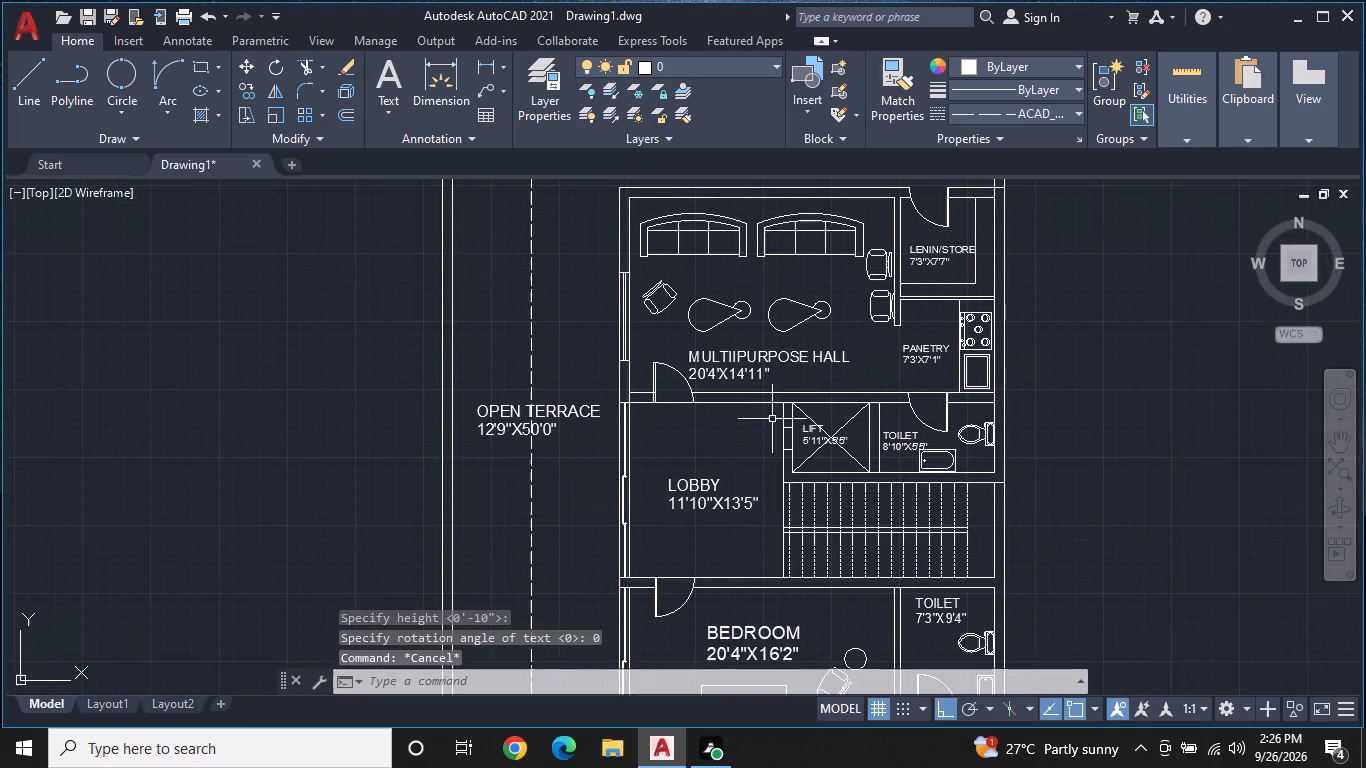
scroll(778, 436, down, 1)
middle_drag(756, 481, 762, 434)
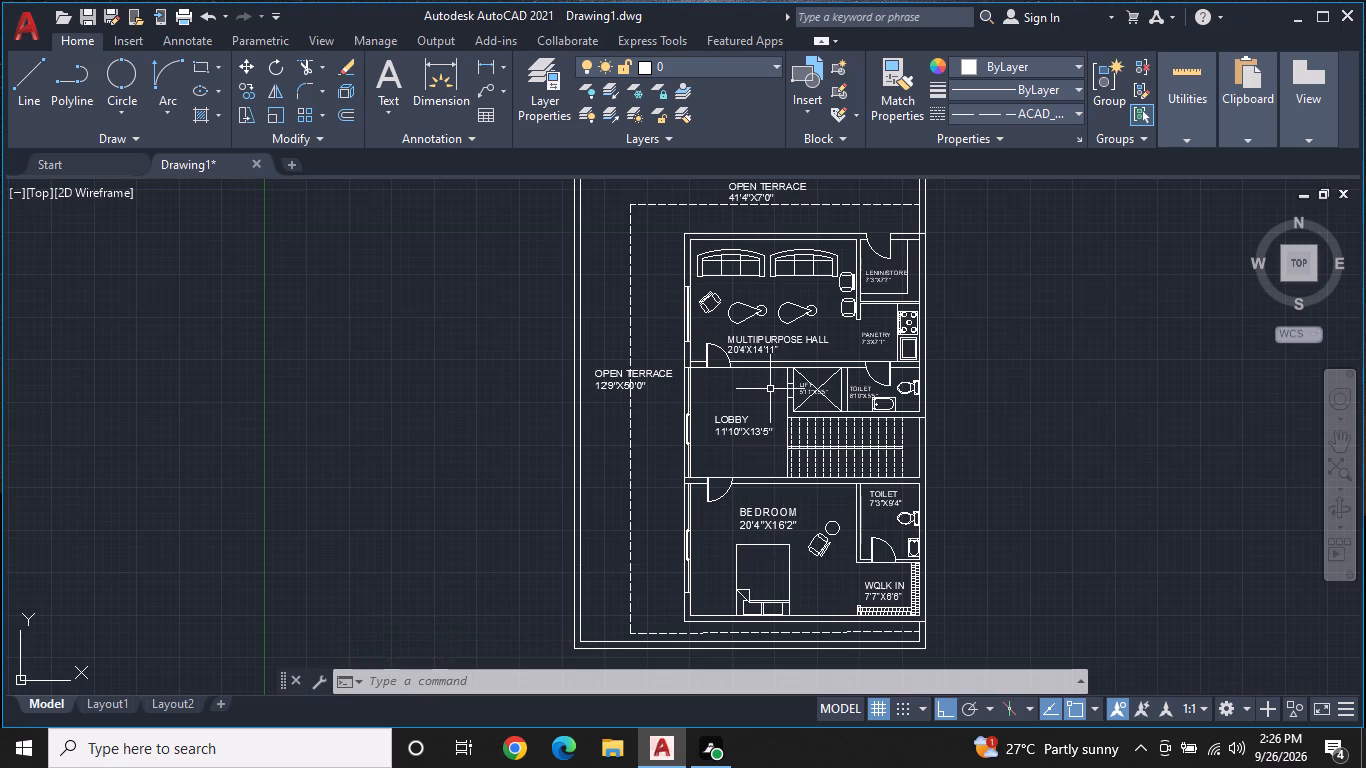
middle_drag(776, 441, 785, 402)
scroll(776, 441, up, 1)
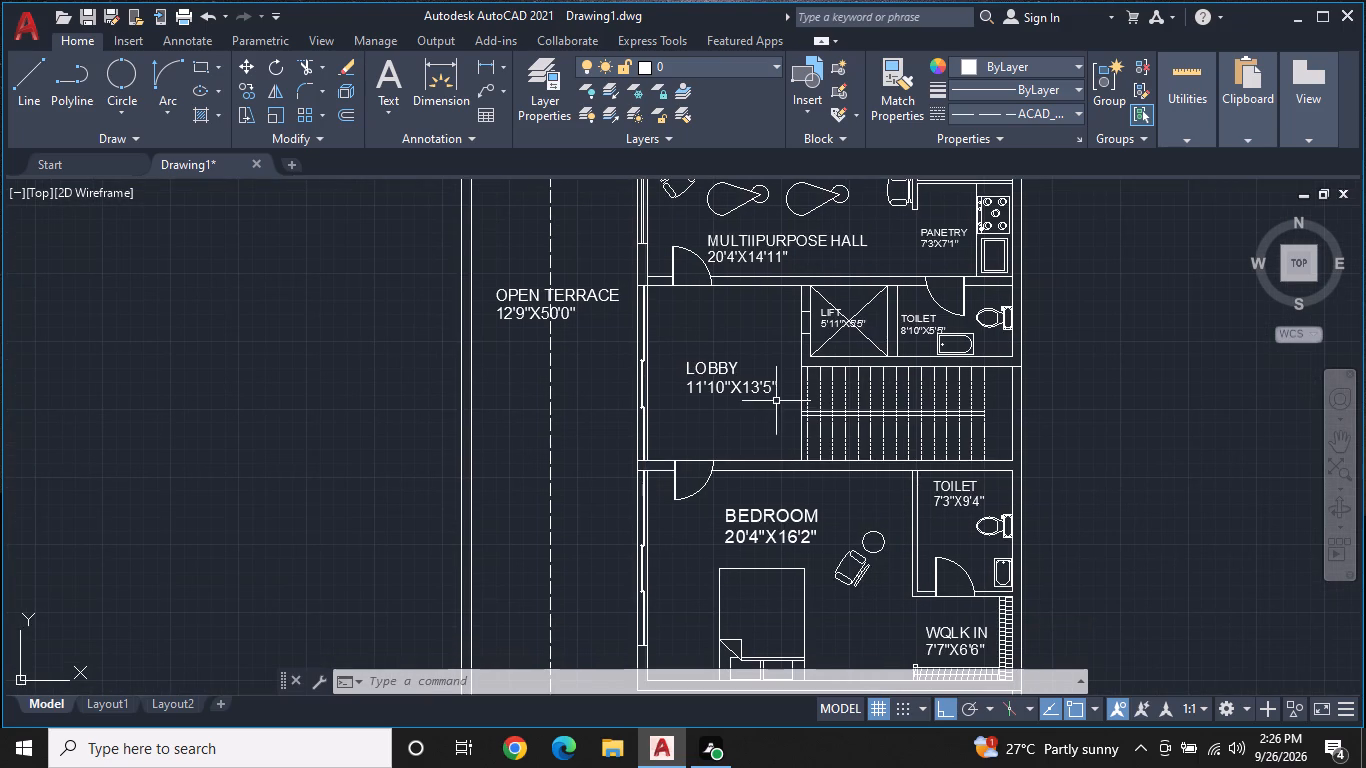
scroll(768, 355, down, 1)
middle_drag(768, 414, 771, 402)
scroll(771, 402, up, 1)
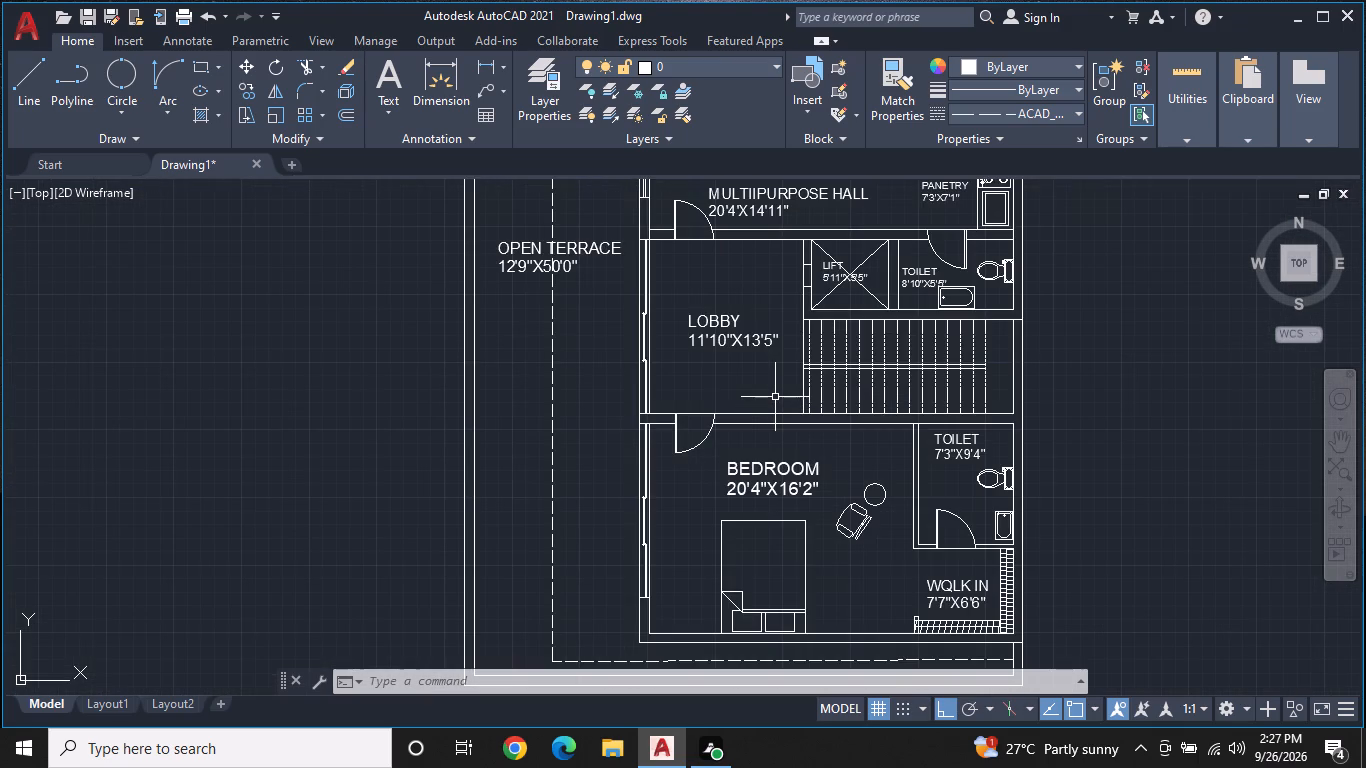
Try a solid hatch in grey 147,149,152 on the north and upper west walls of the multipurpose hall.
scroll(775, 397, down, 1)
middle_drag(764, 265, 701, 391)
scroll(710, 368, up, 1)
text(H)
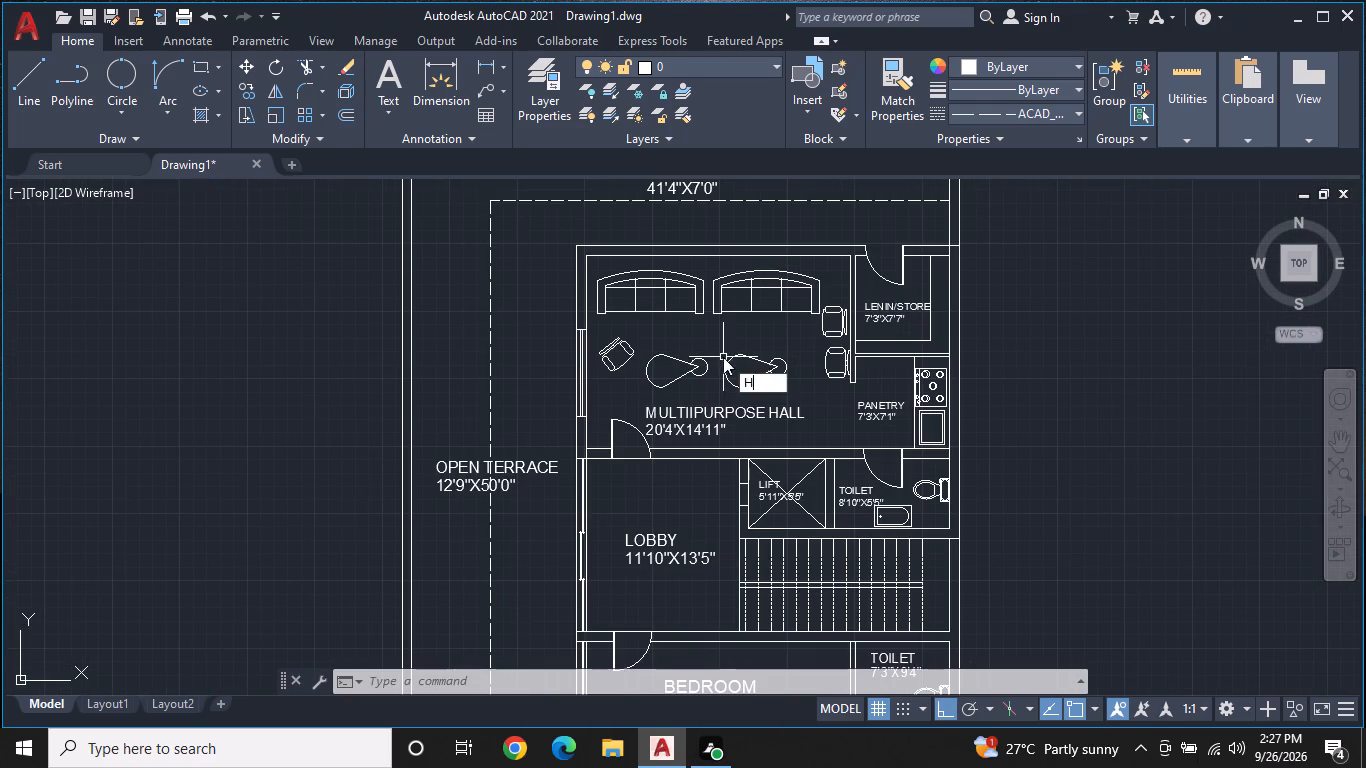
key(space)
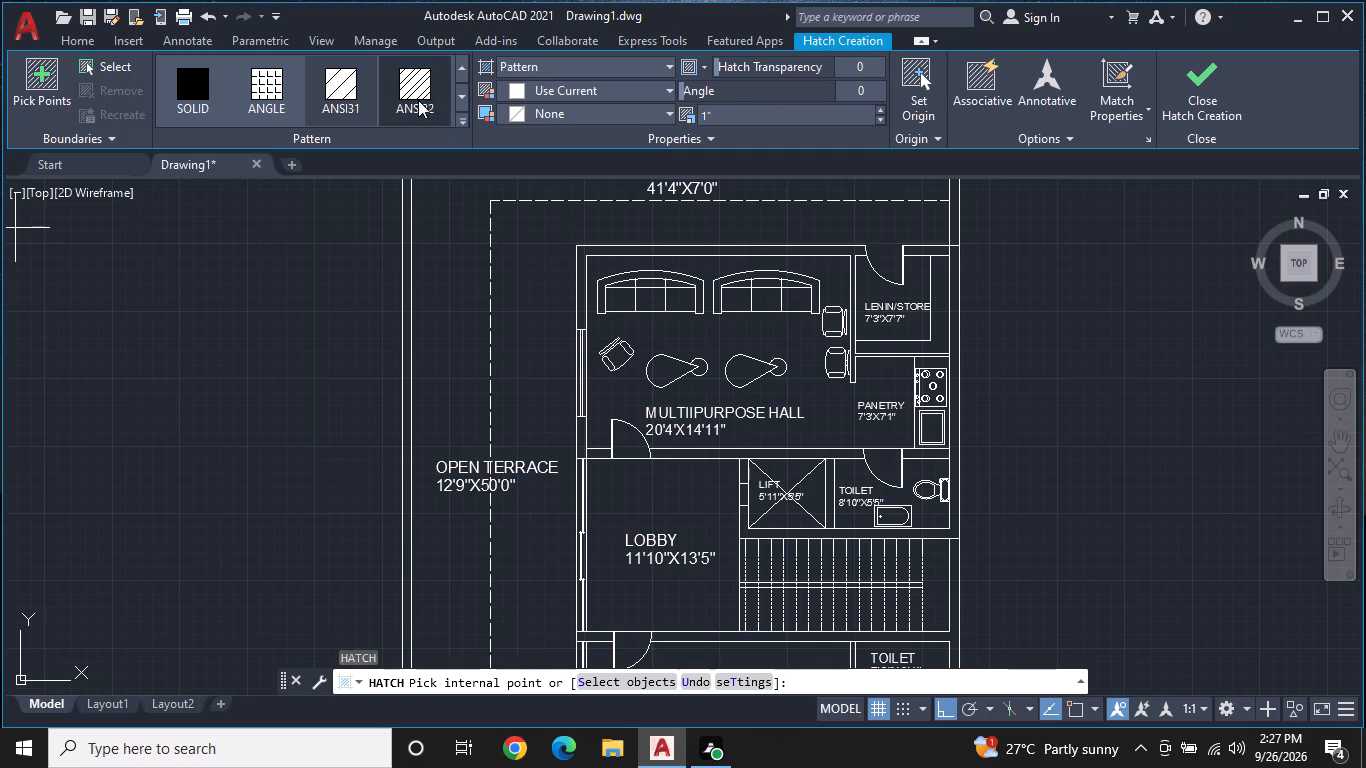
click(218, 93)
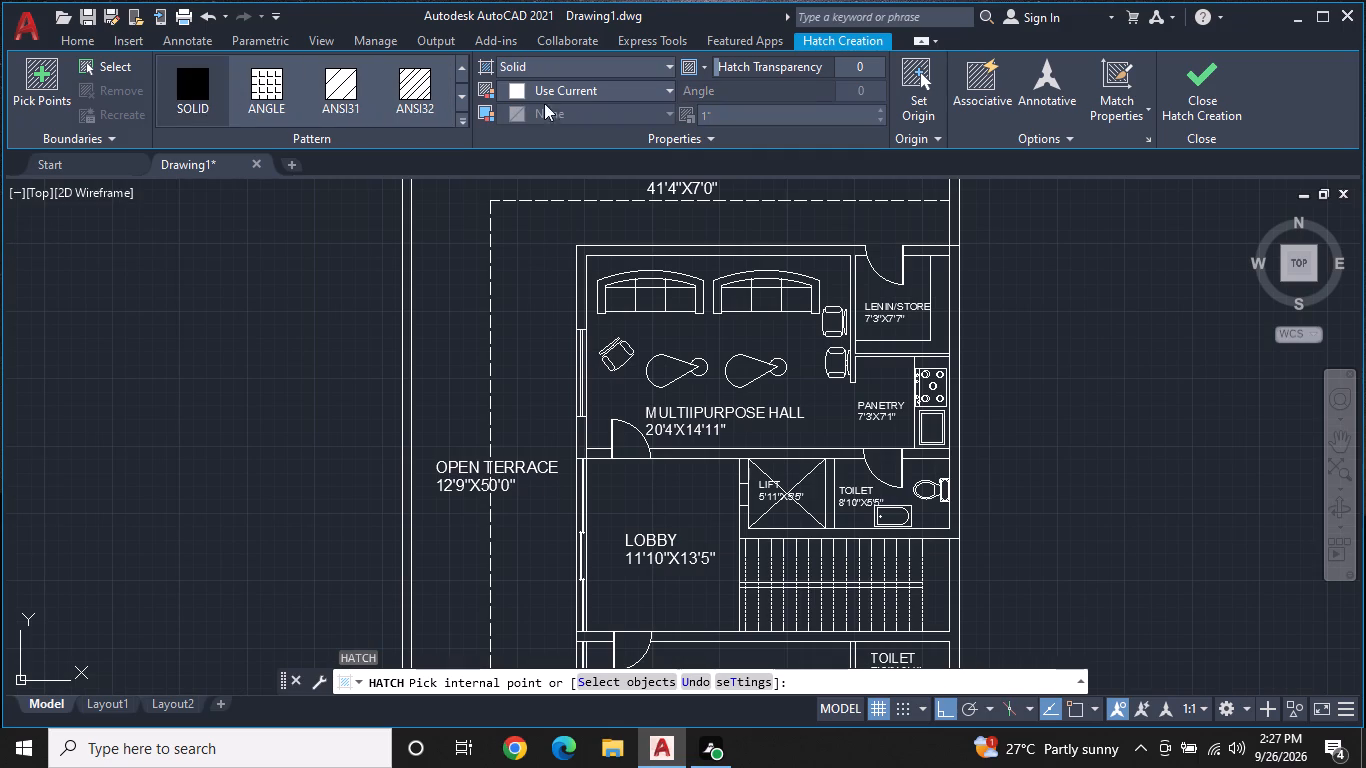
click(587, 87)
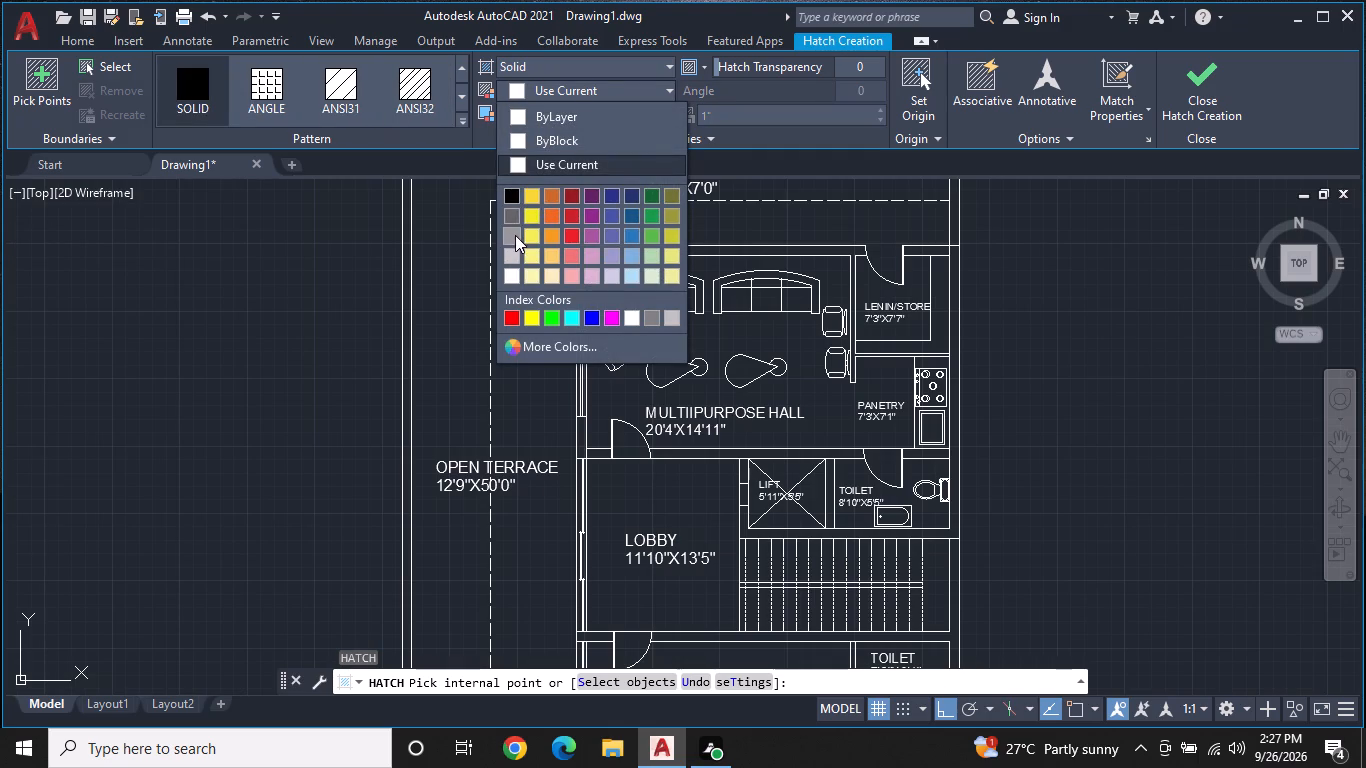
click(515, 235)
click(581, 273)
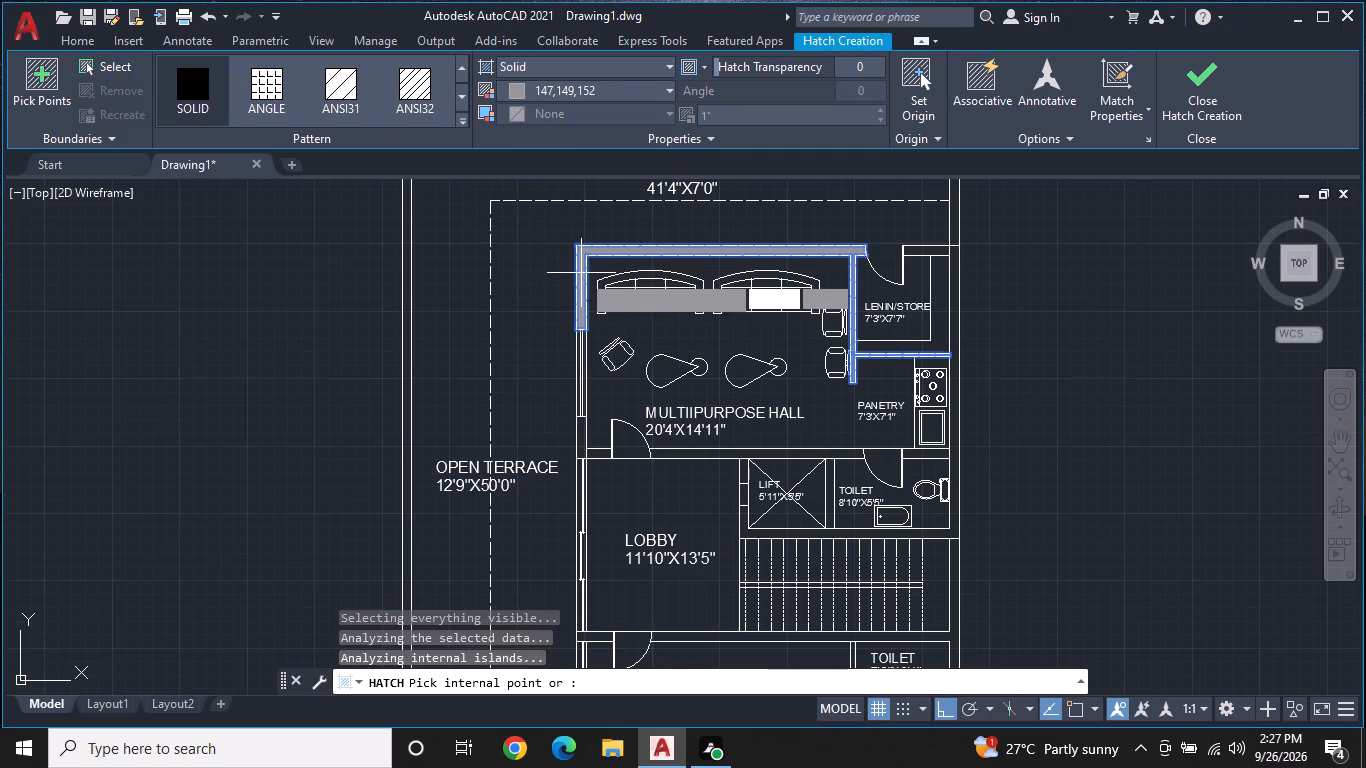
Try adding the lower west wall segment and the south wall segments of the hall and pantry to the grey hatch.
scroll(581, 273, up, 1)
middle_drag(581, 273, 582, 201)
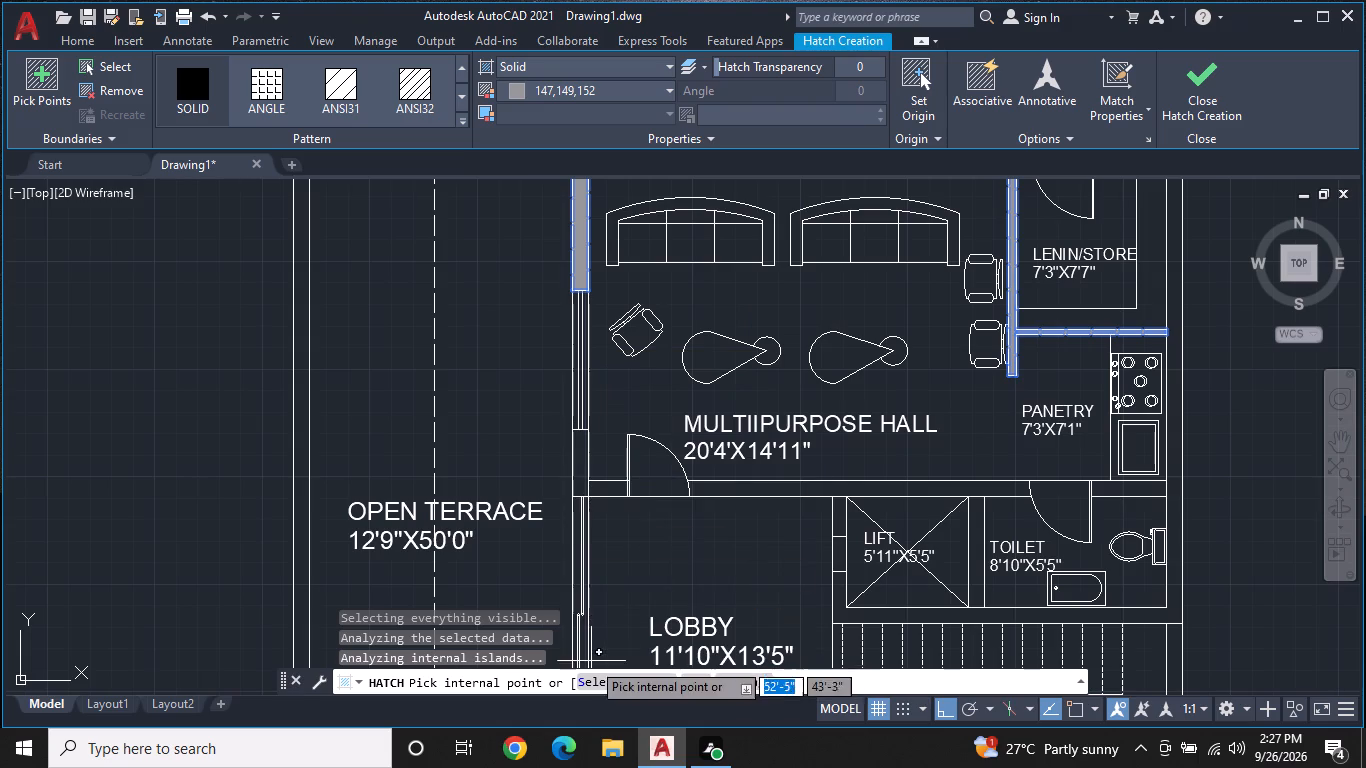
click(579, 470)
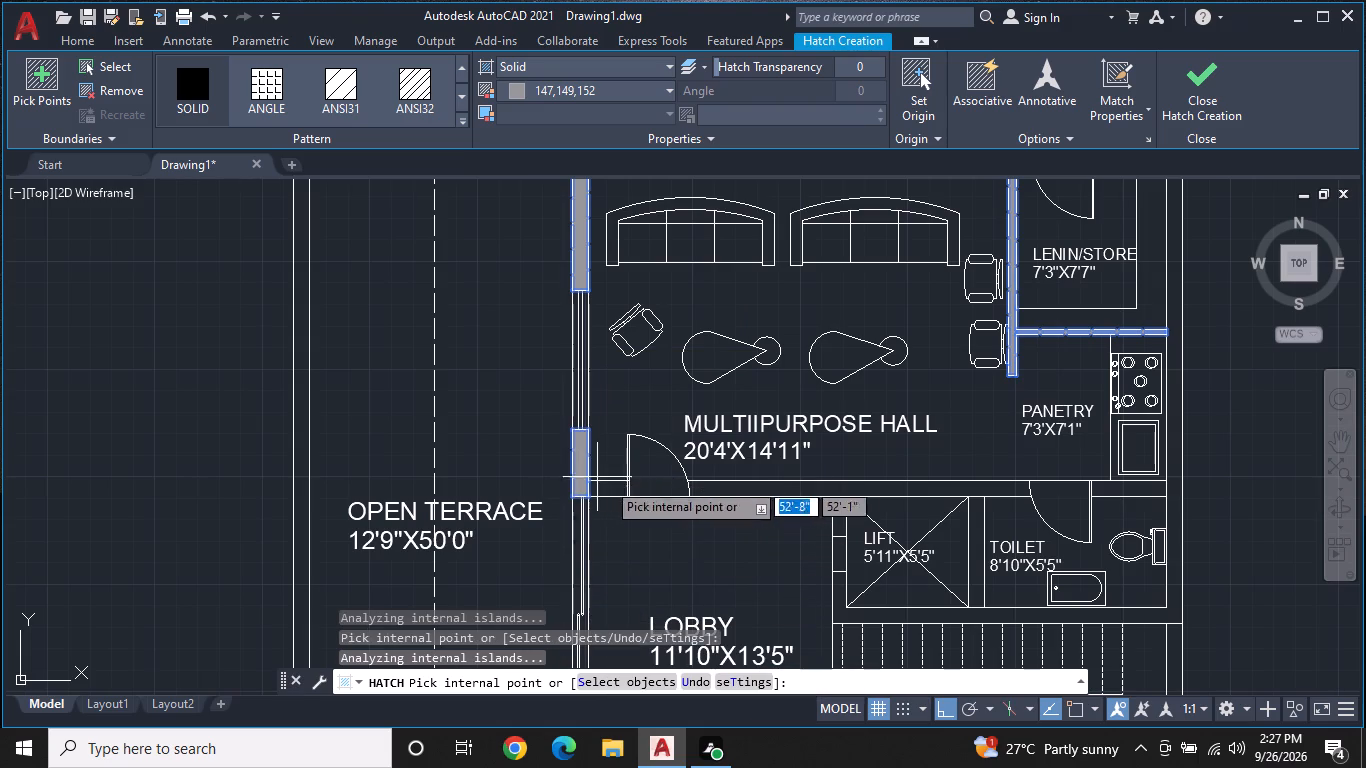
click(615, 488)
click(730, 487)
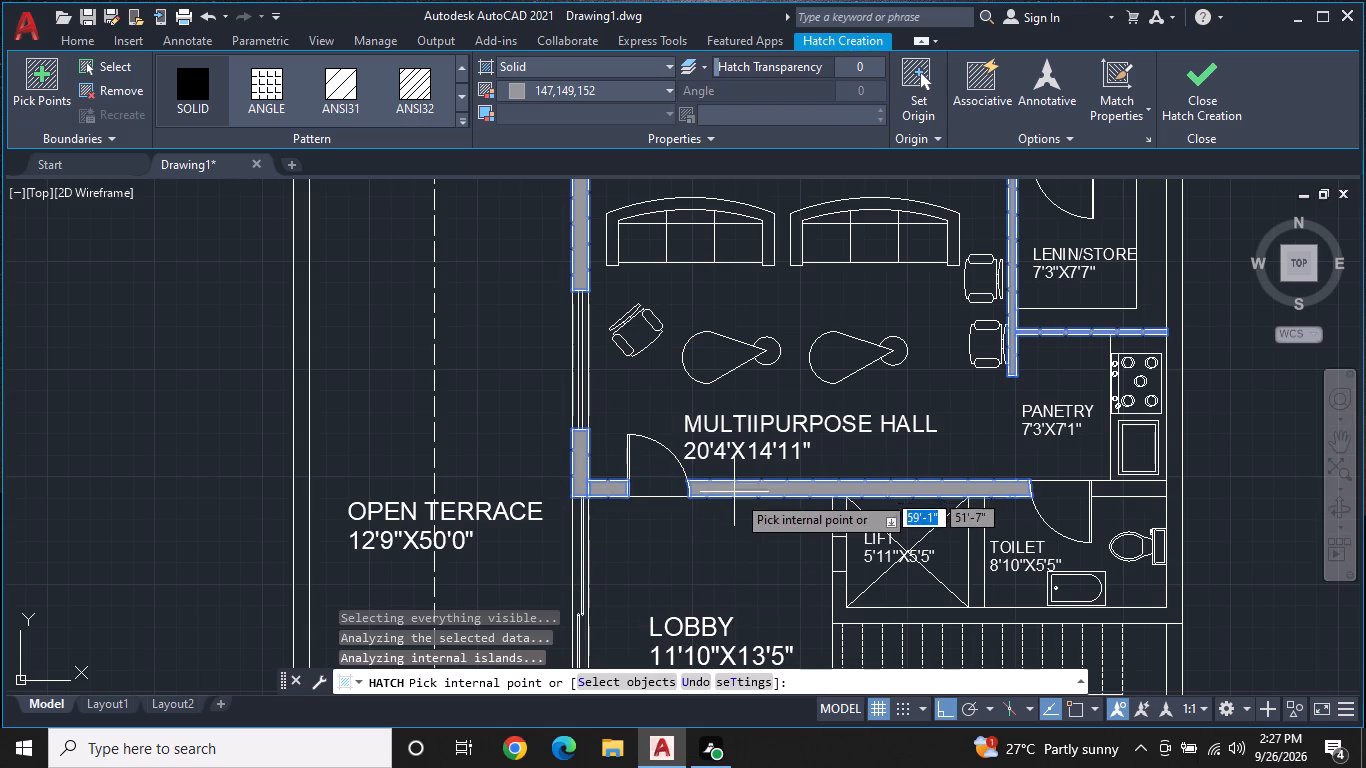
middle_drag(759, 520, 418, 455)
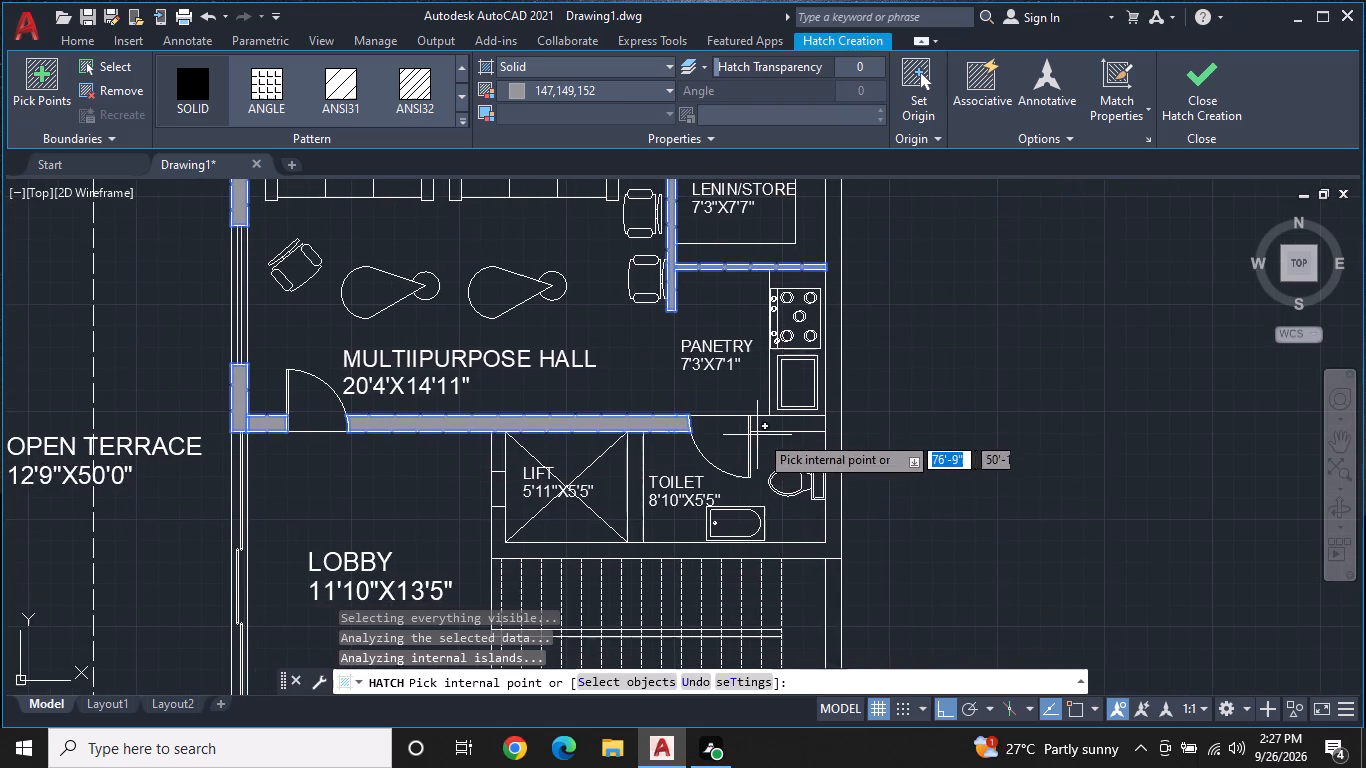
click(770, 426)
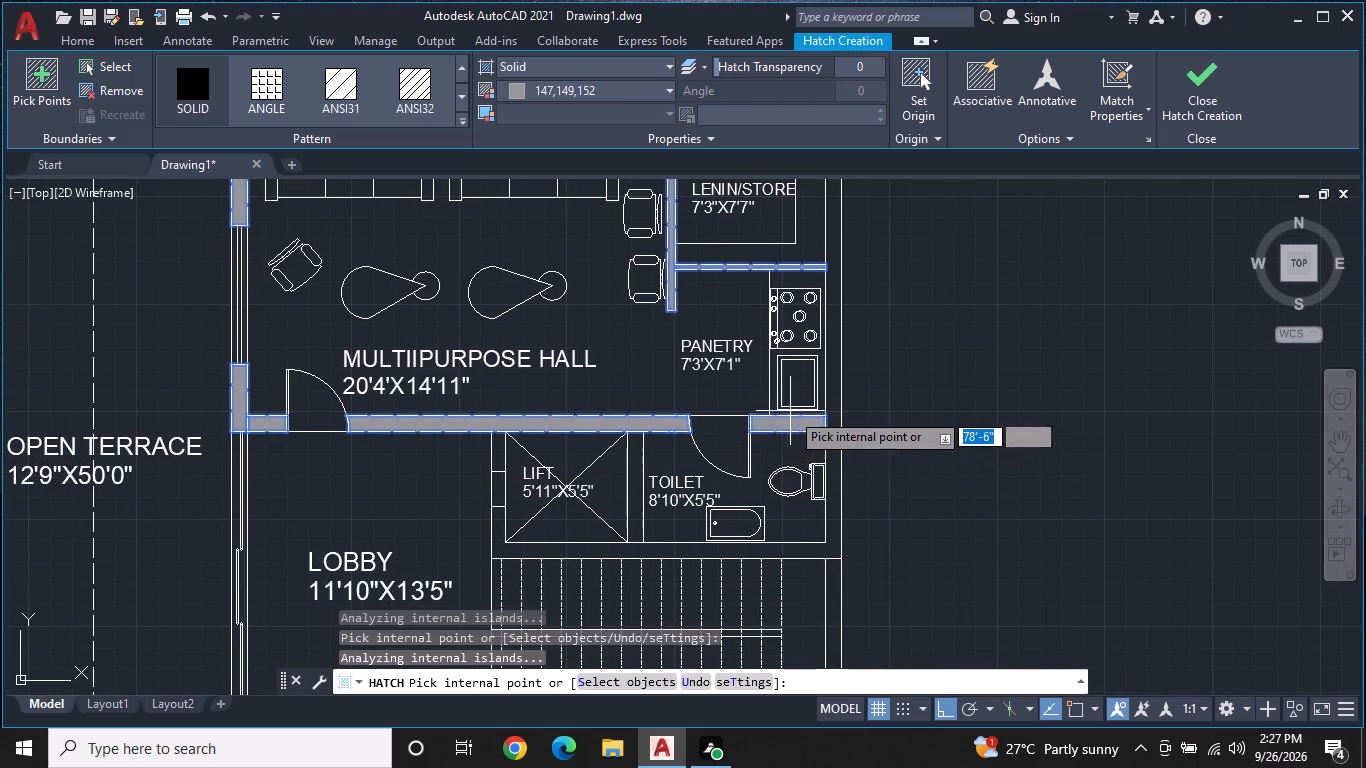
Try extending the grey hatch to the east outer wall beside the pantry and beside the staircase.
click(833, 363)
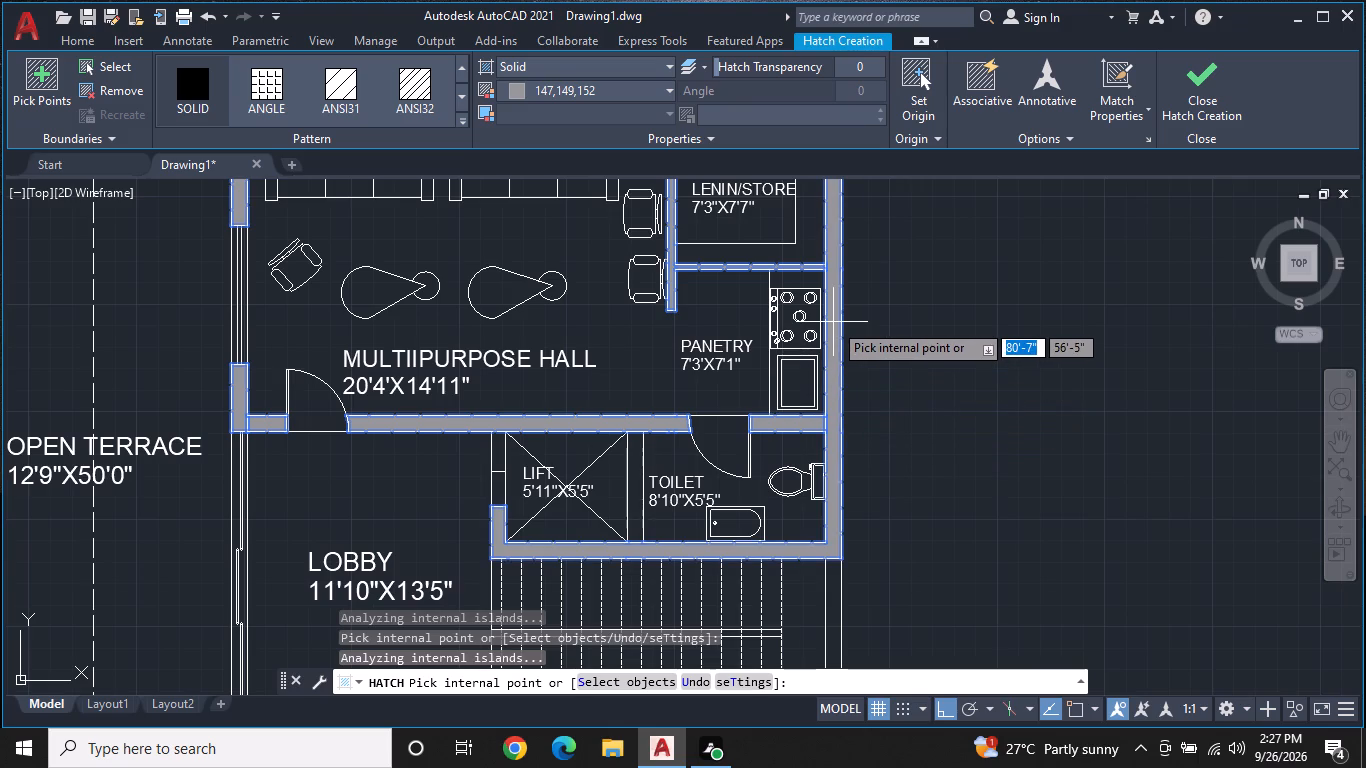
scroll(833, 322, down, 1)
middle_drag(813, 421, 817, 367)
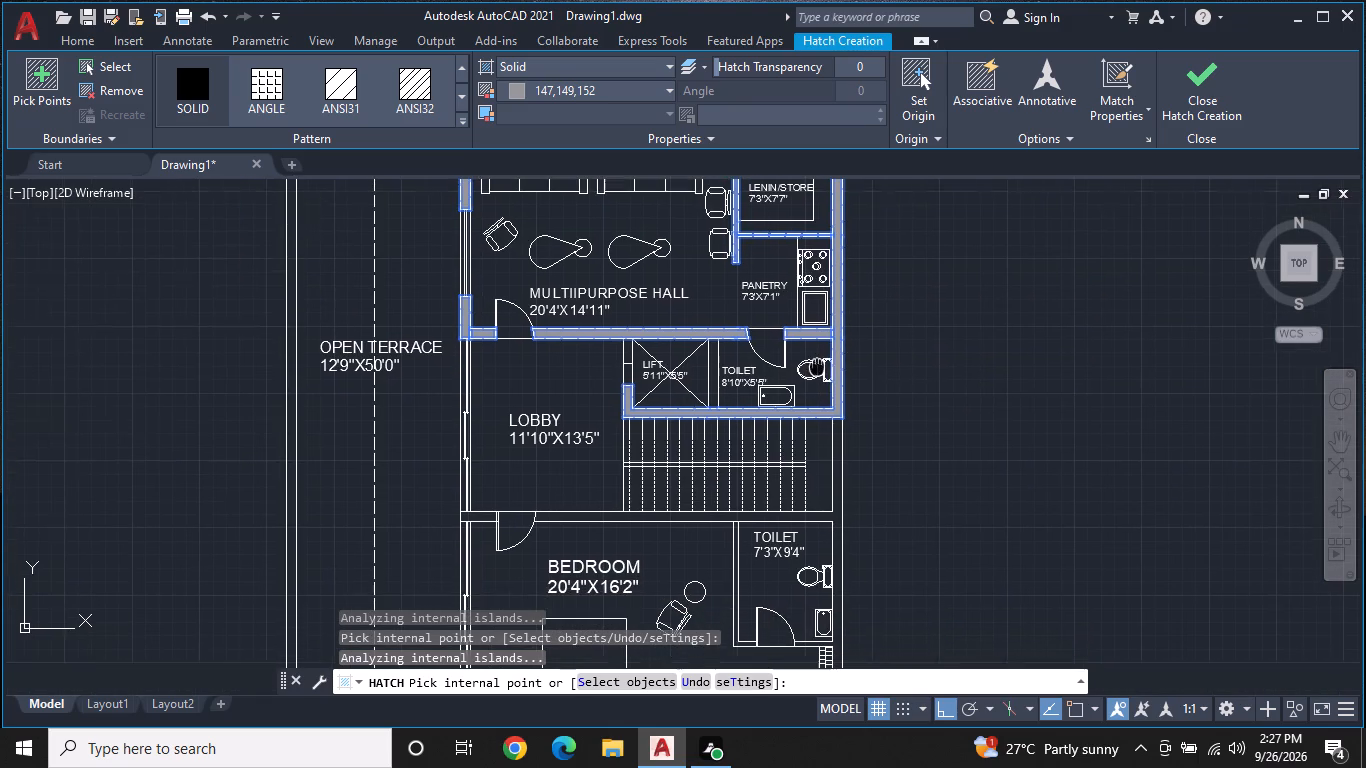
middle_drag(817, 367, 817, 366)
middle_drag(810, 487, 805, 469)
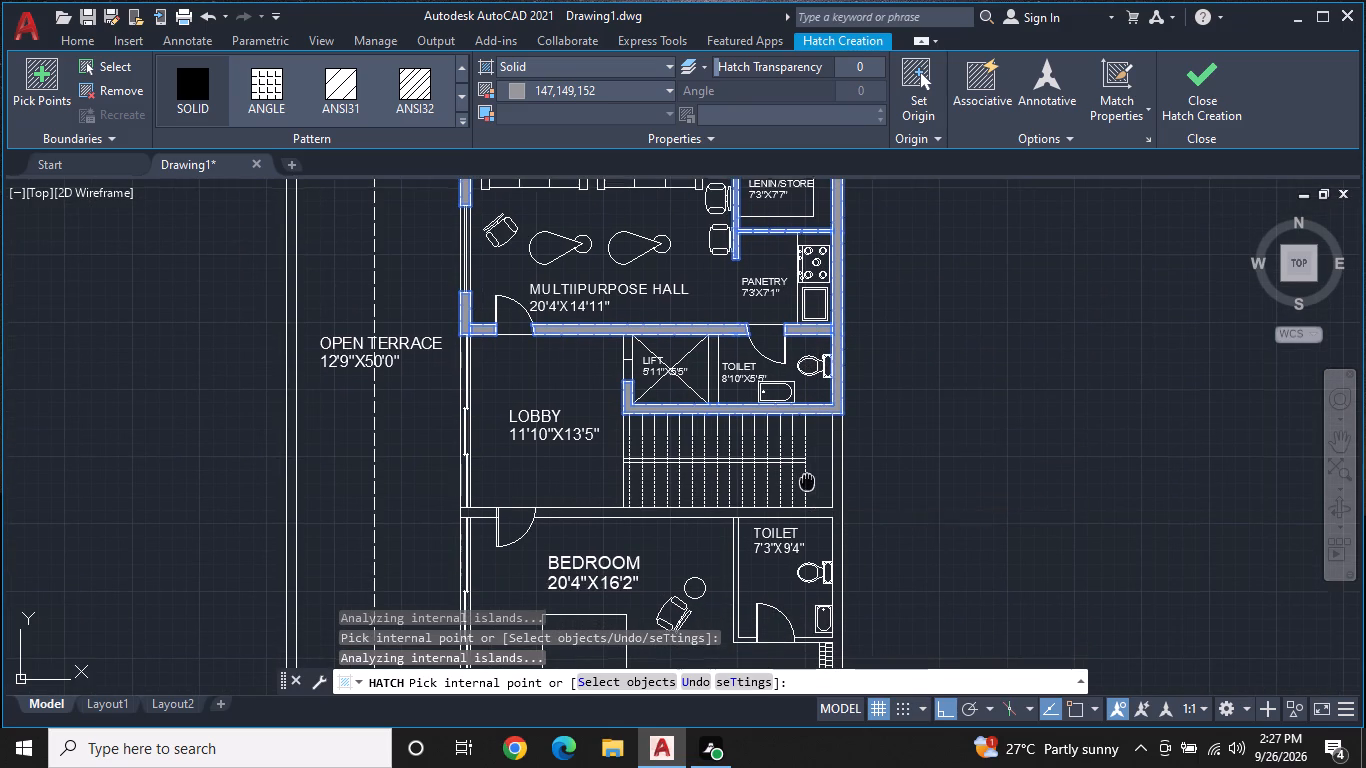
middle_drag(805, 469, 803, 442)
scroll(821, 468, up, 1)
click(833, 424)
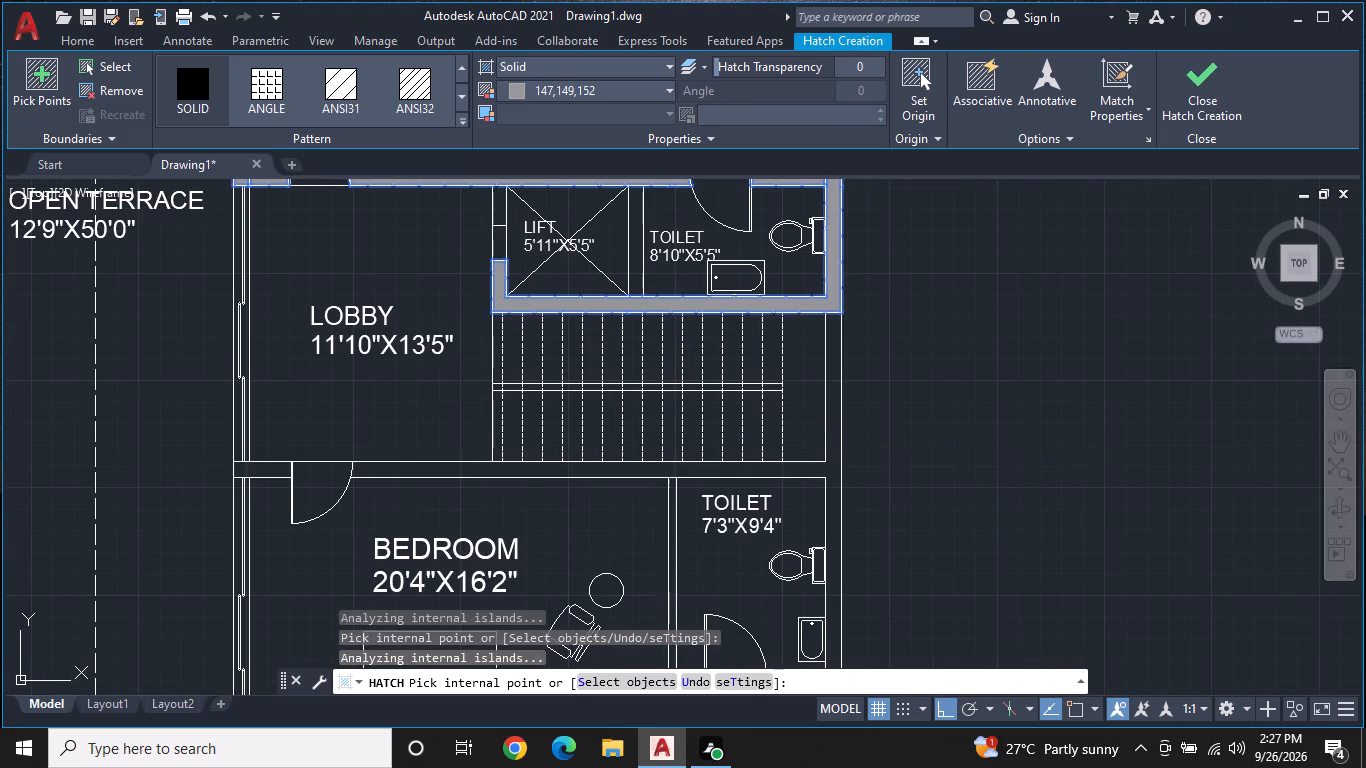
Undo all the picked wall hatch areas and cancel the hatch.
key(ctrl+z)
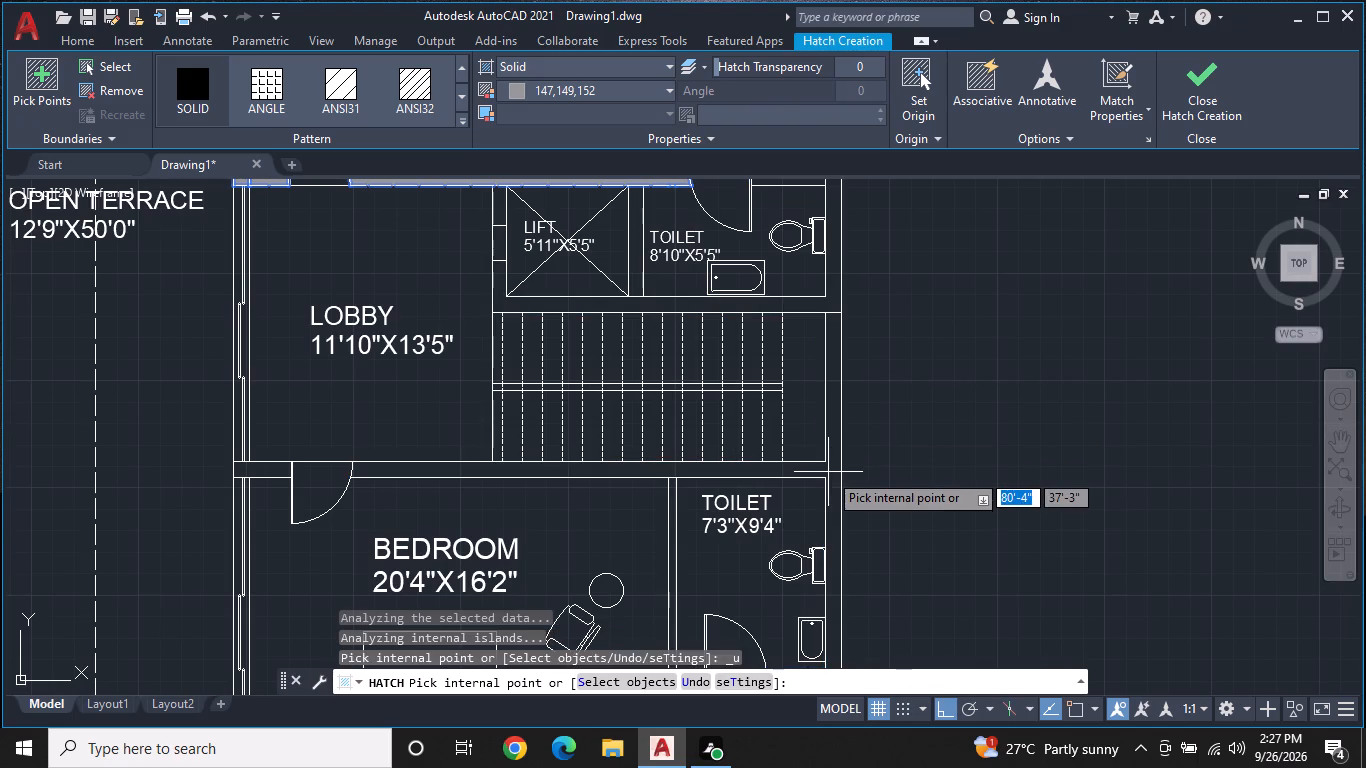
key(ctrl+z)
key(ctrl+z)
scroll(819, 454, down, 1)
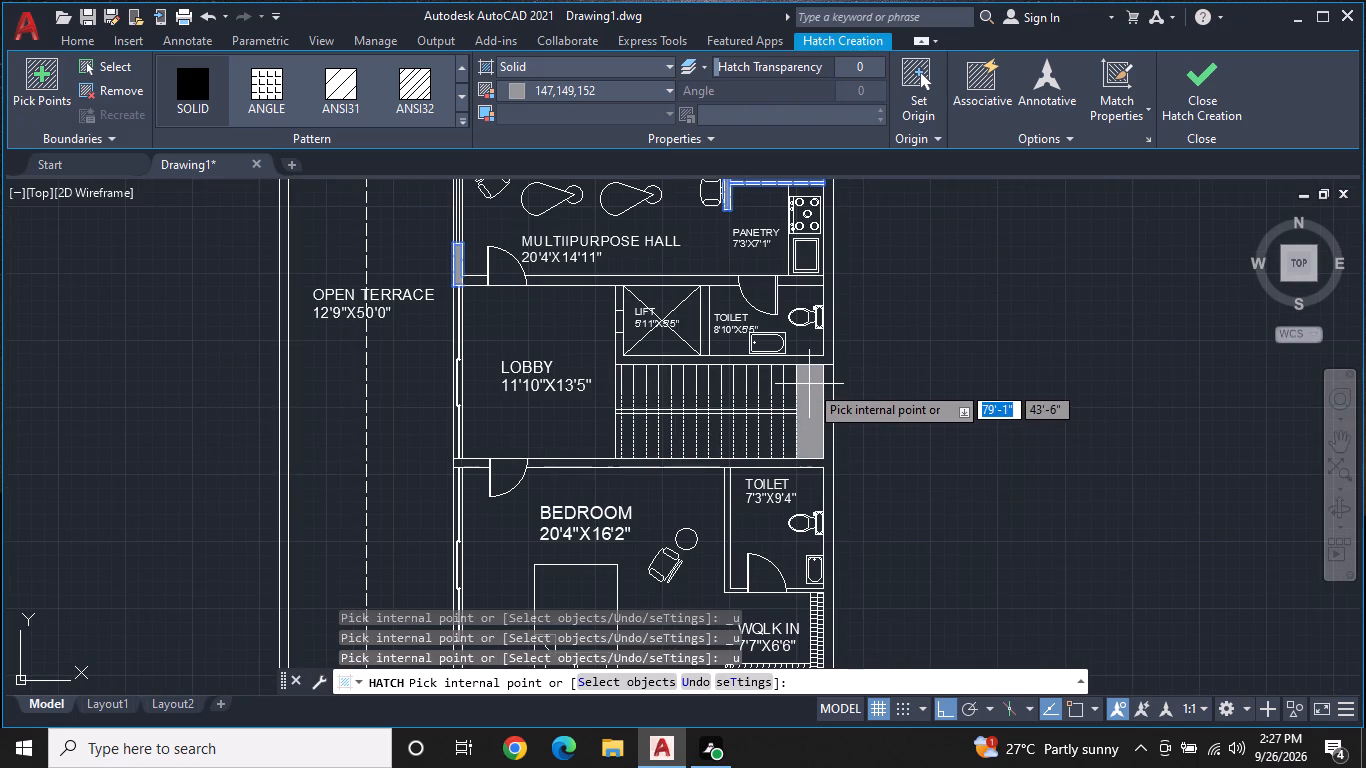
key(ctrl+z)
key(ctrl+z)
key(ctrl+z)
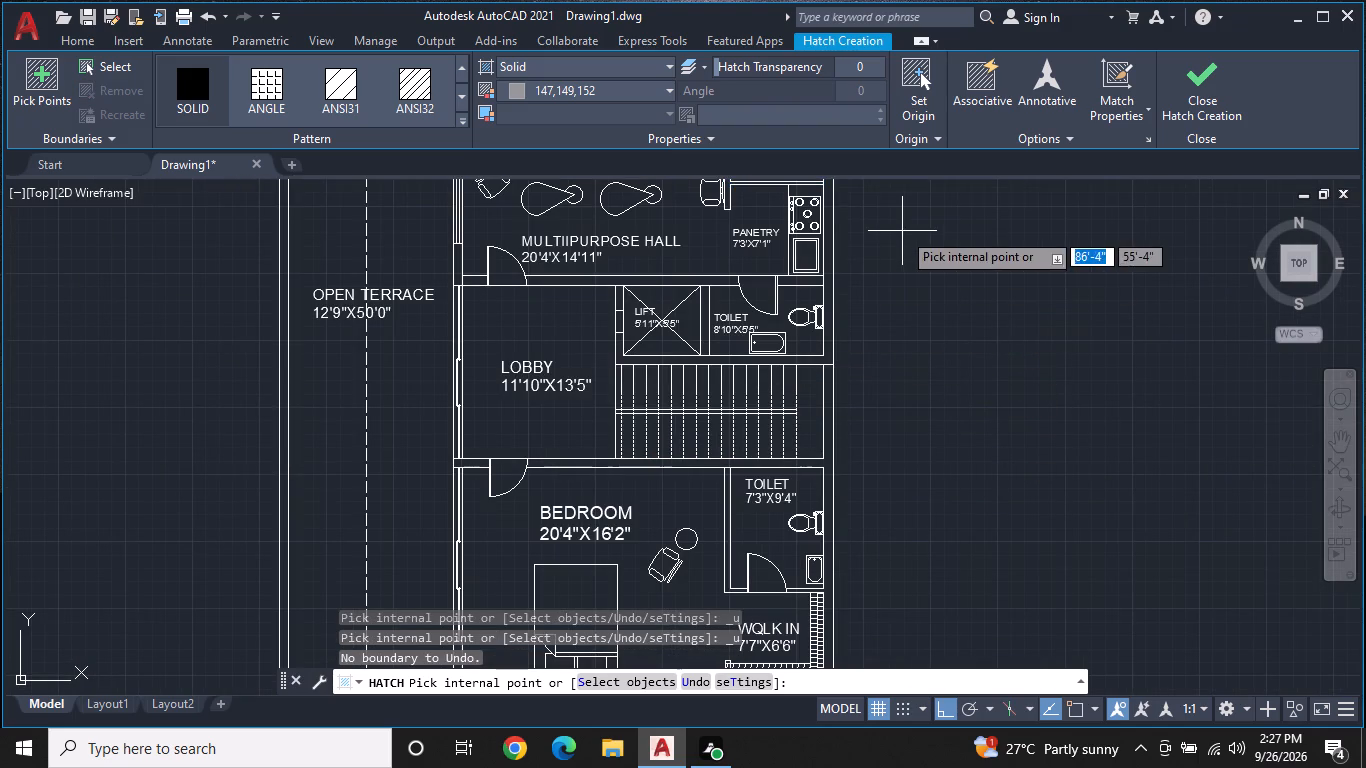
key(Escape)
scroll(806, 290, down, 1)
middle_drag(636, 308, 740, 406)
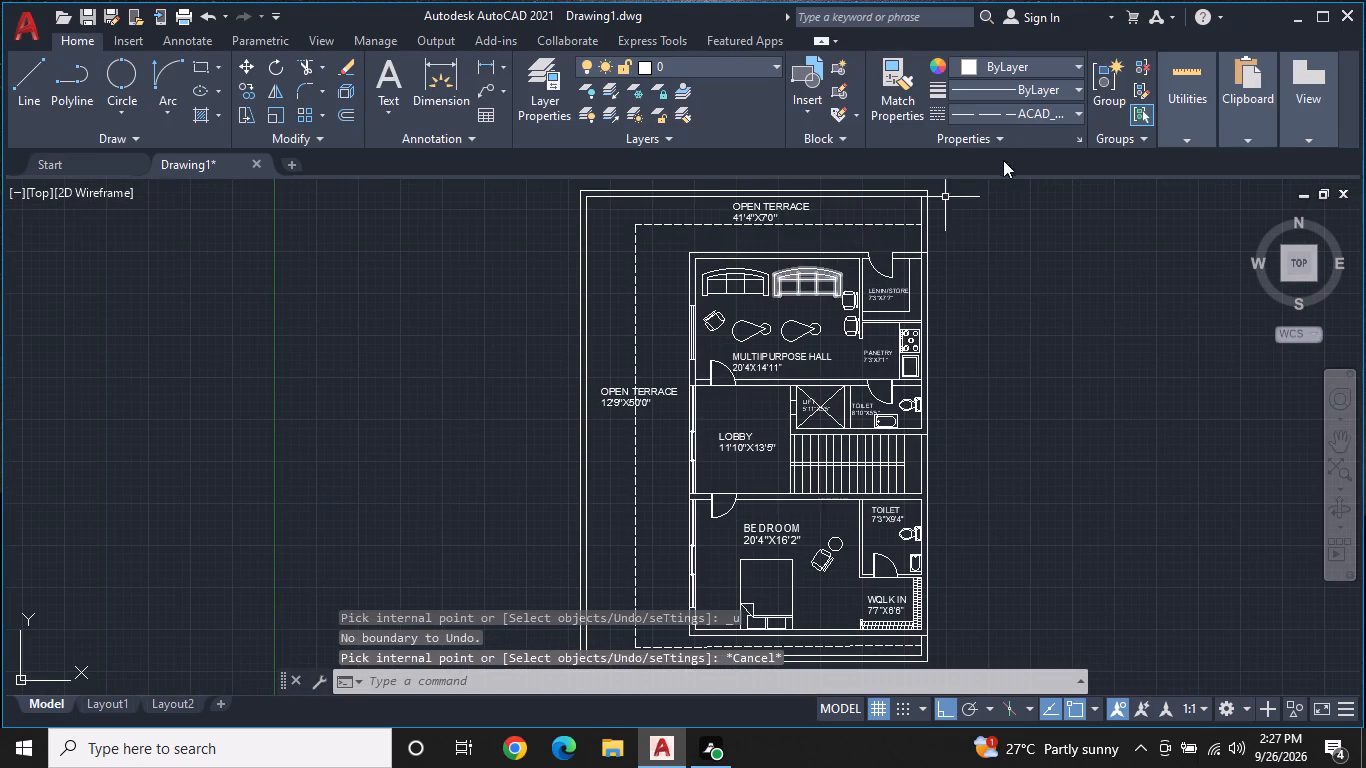
Set the current linetype back to ByLayer.
click(1038, 115)
click(1016, 134)
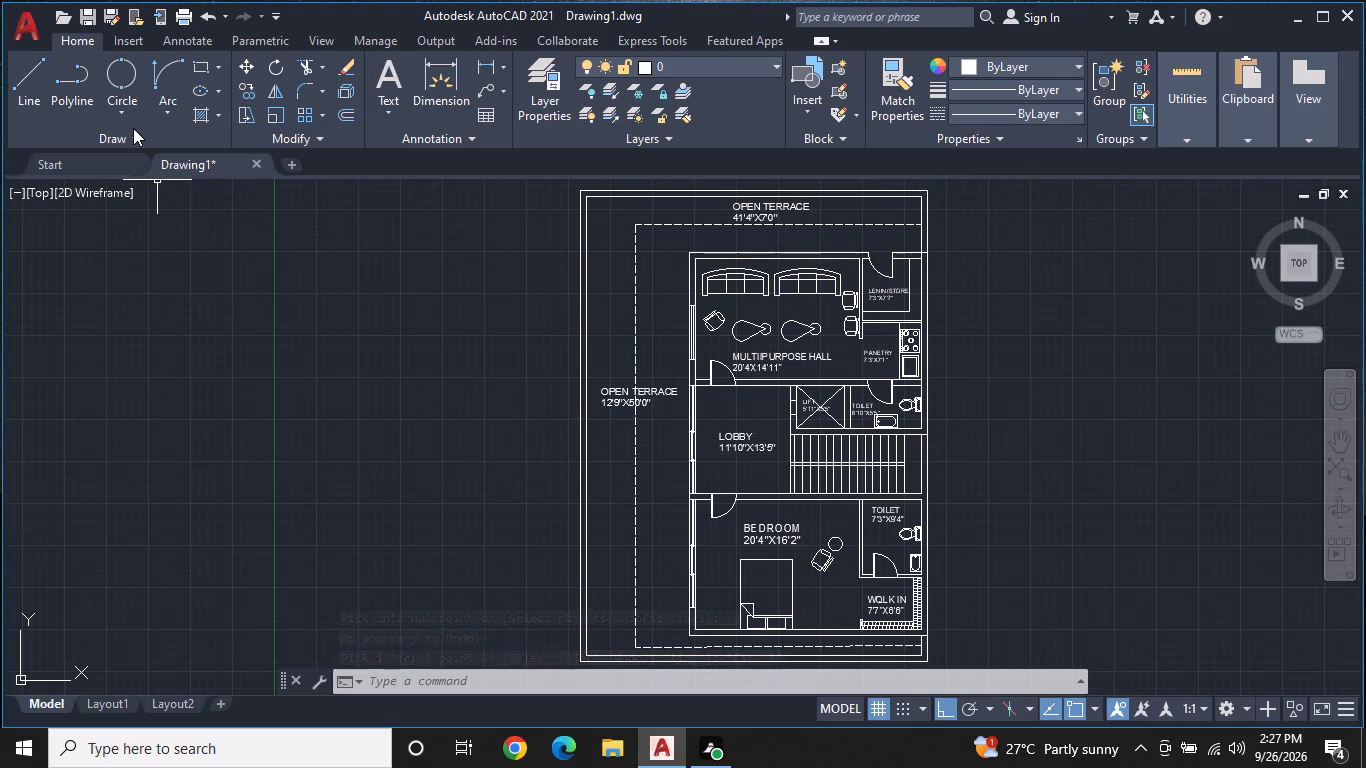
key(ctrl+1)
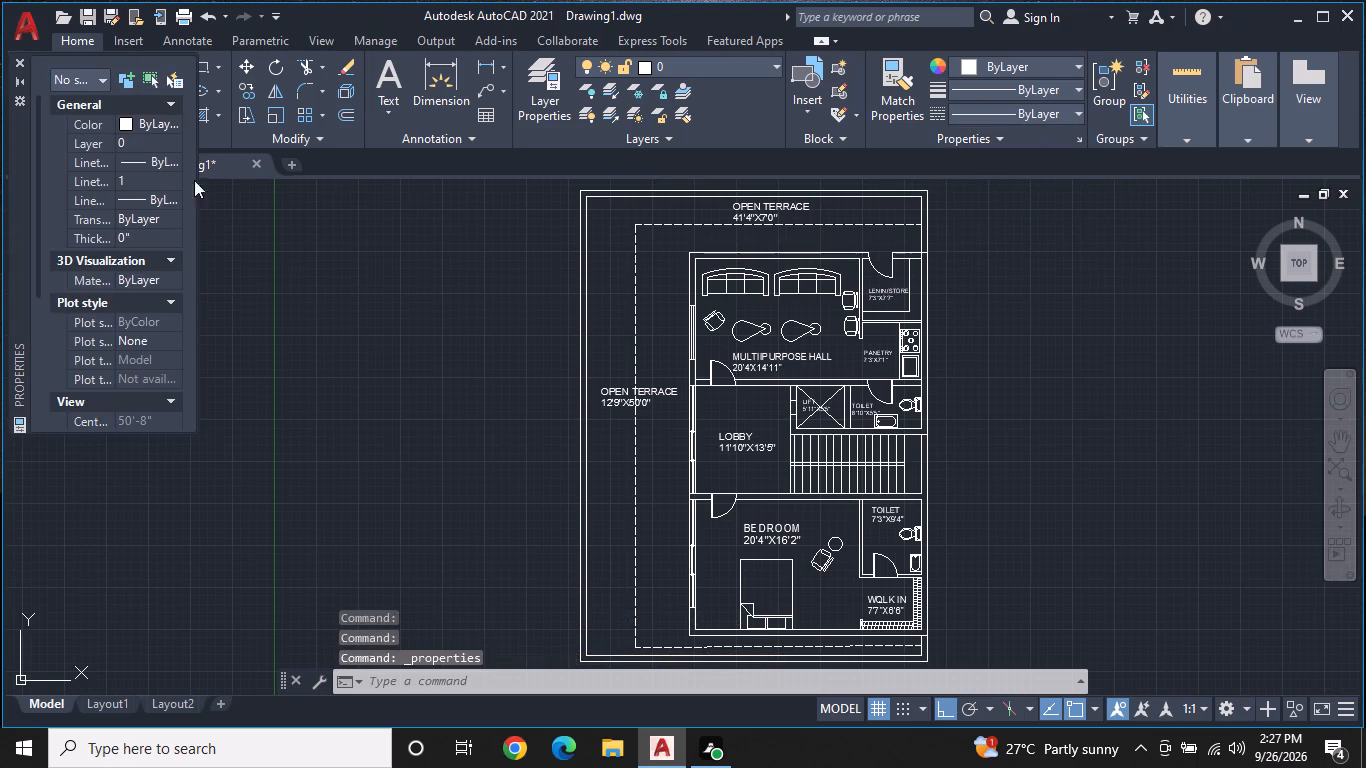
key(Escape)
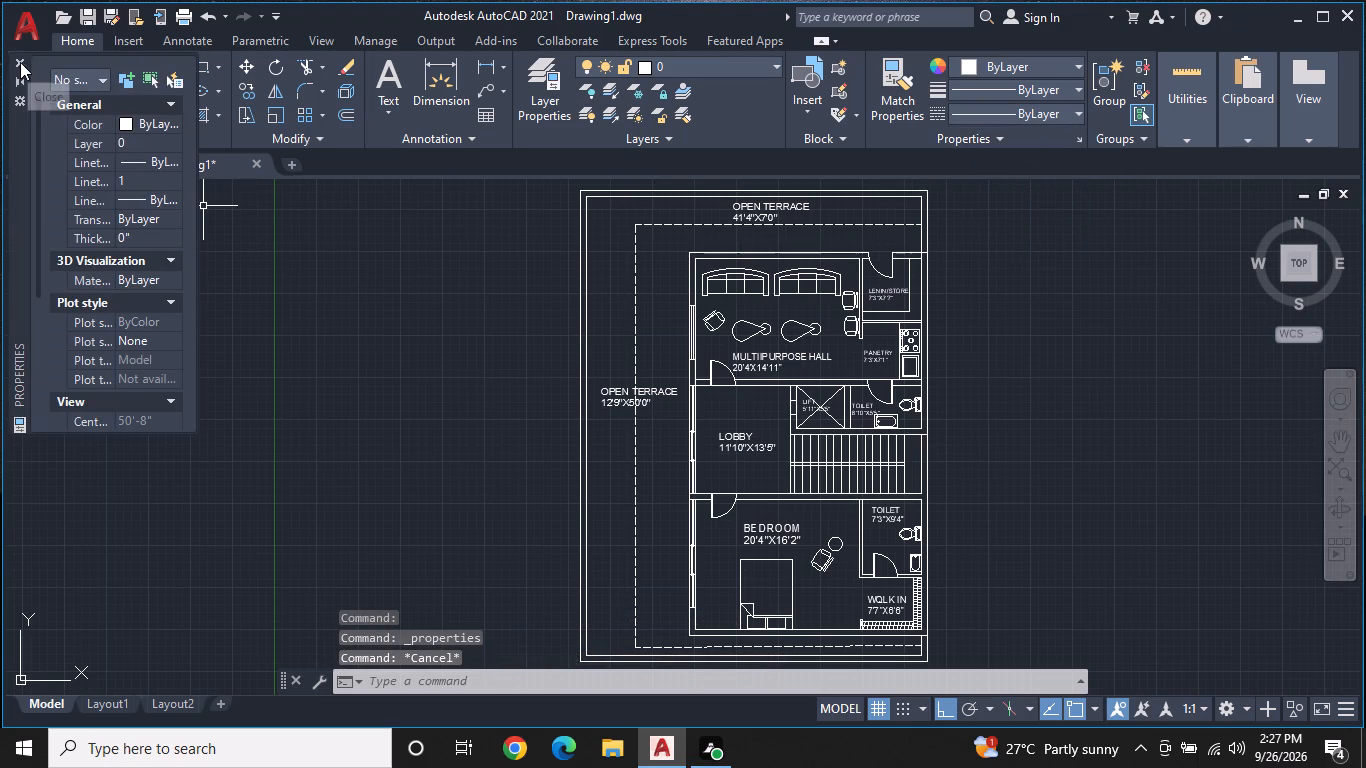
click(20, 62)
Hatch the multipurpose hall's north and upper west walls, the store's north wall and the adjoining east outer wall in solid grey 99,100,102.
text(H)
key(space)
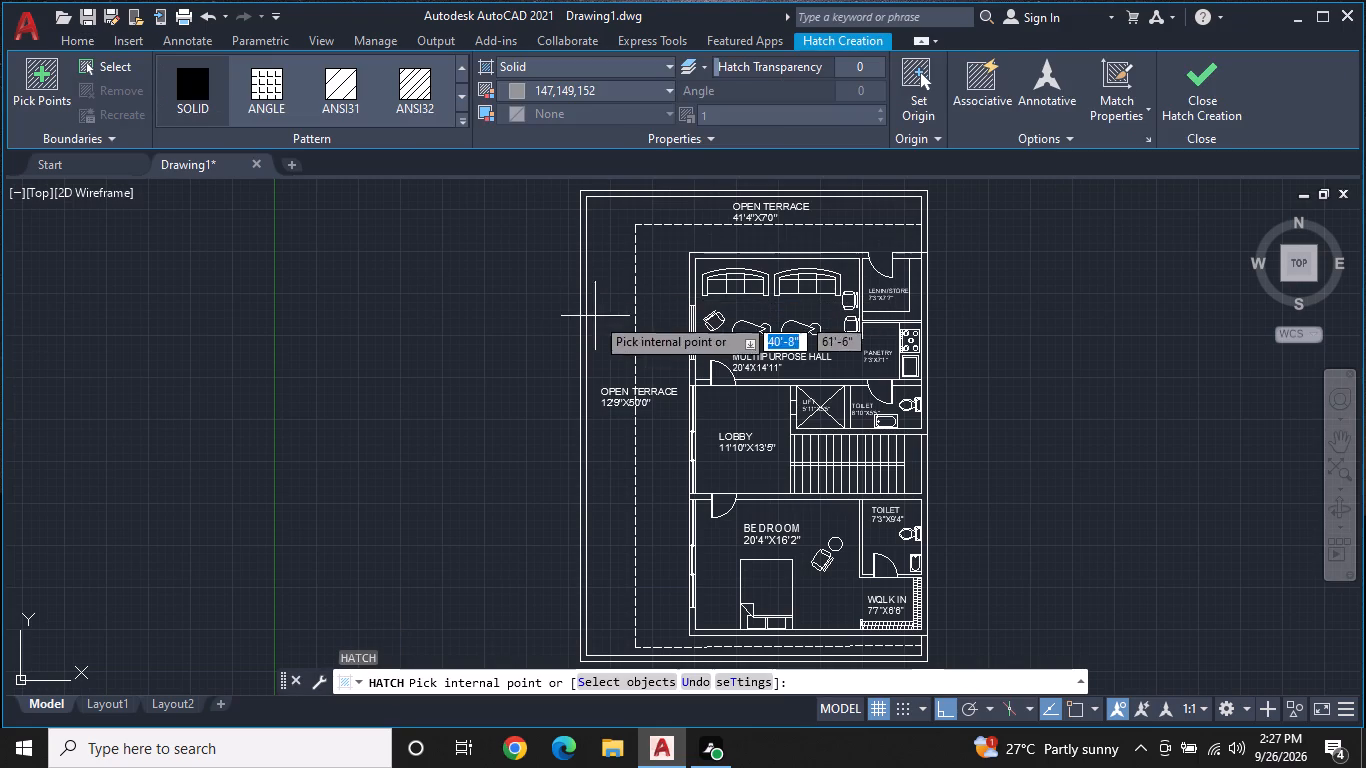
click(189, 100)
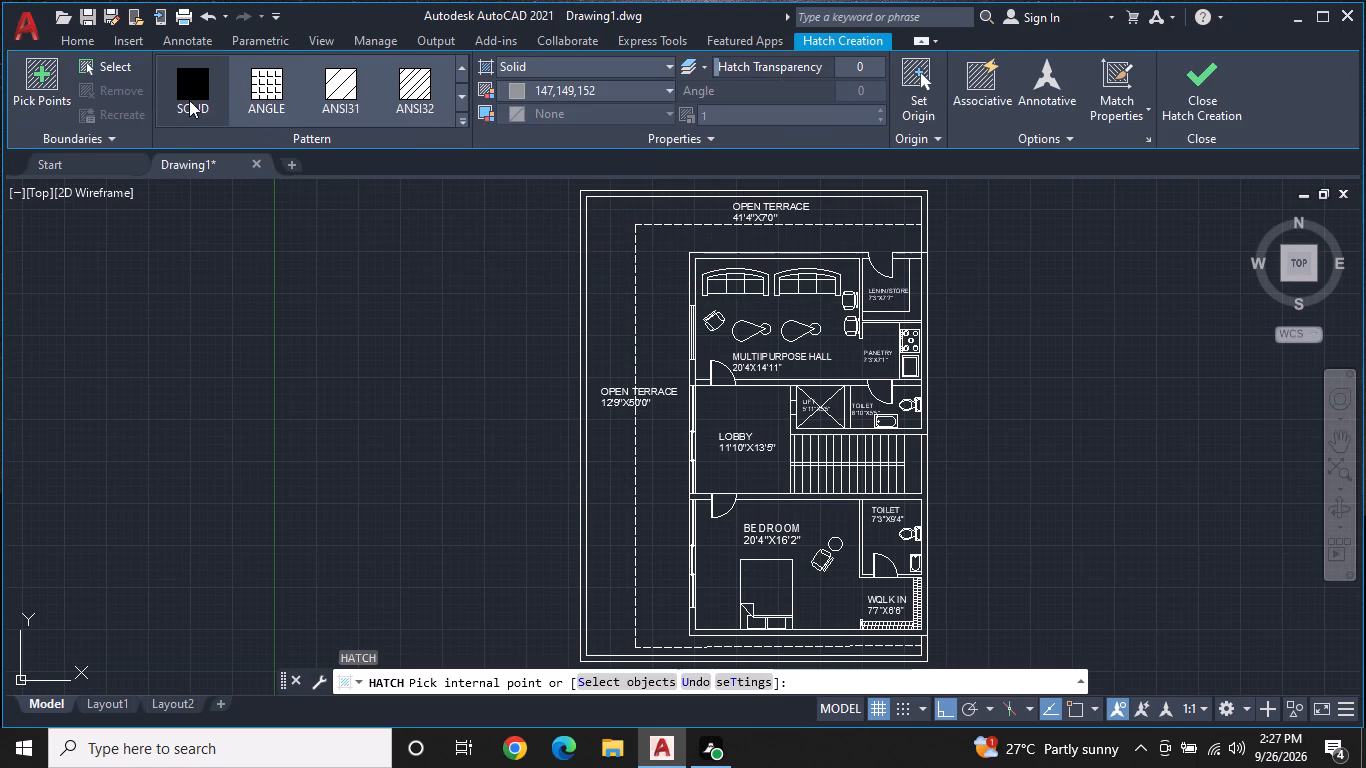
click(551, 90)
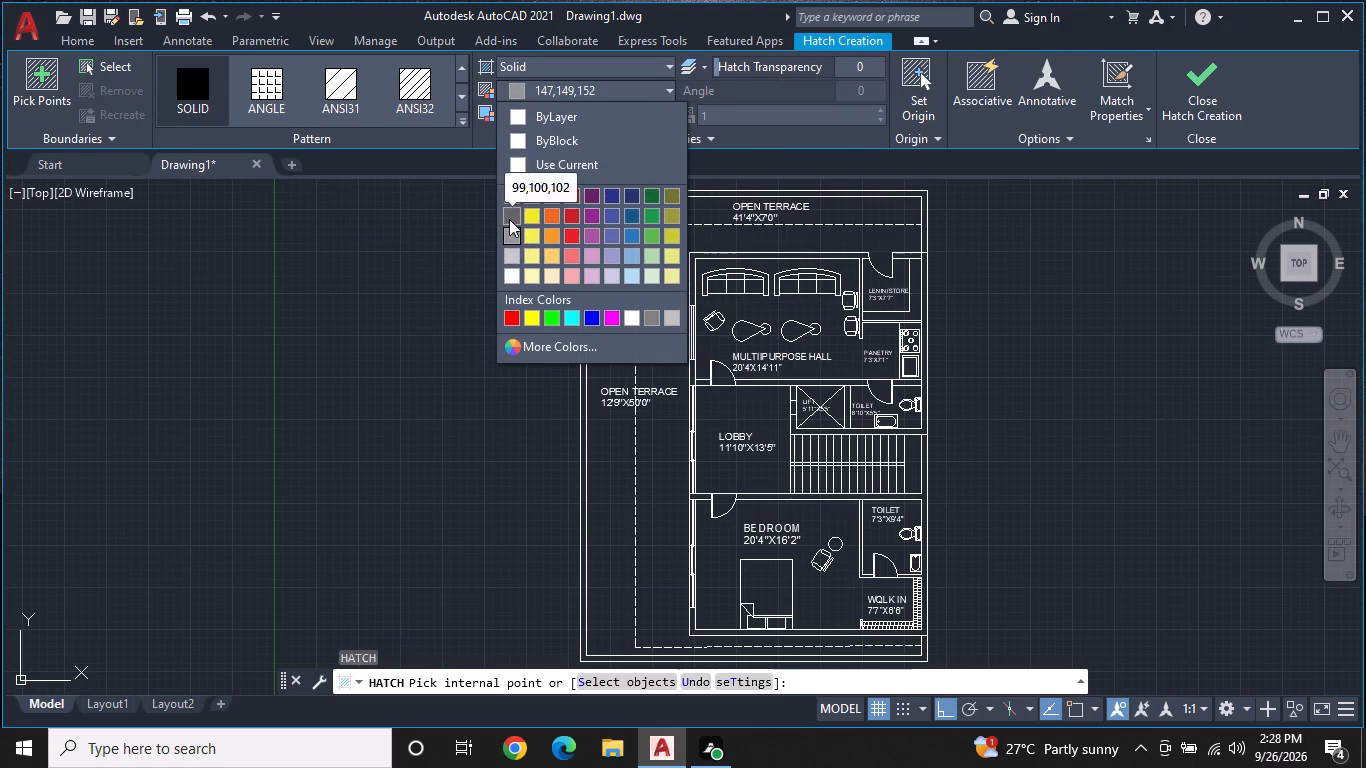
click(509, 219)
scroll(686, 259, up, 1)
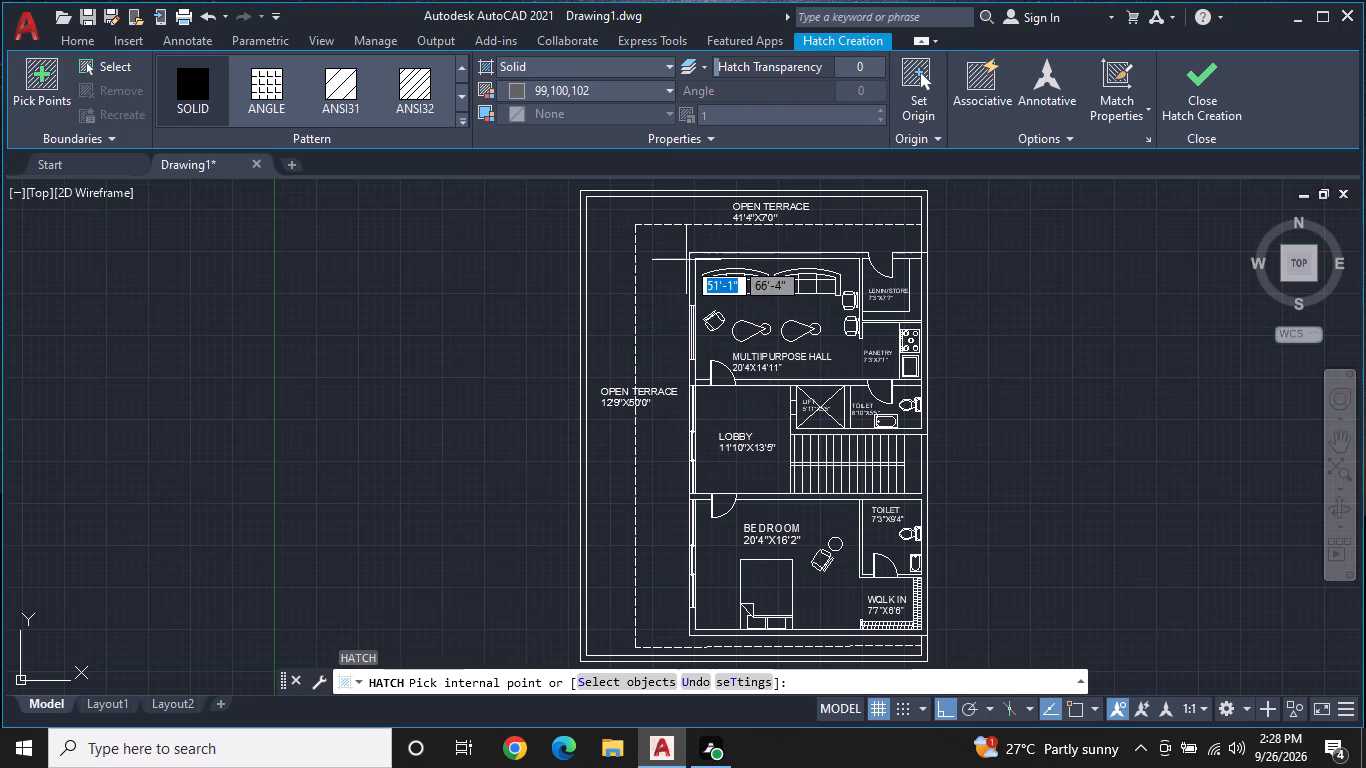
scroll(700, 281, up, 2)
click(689, 267)
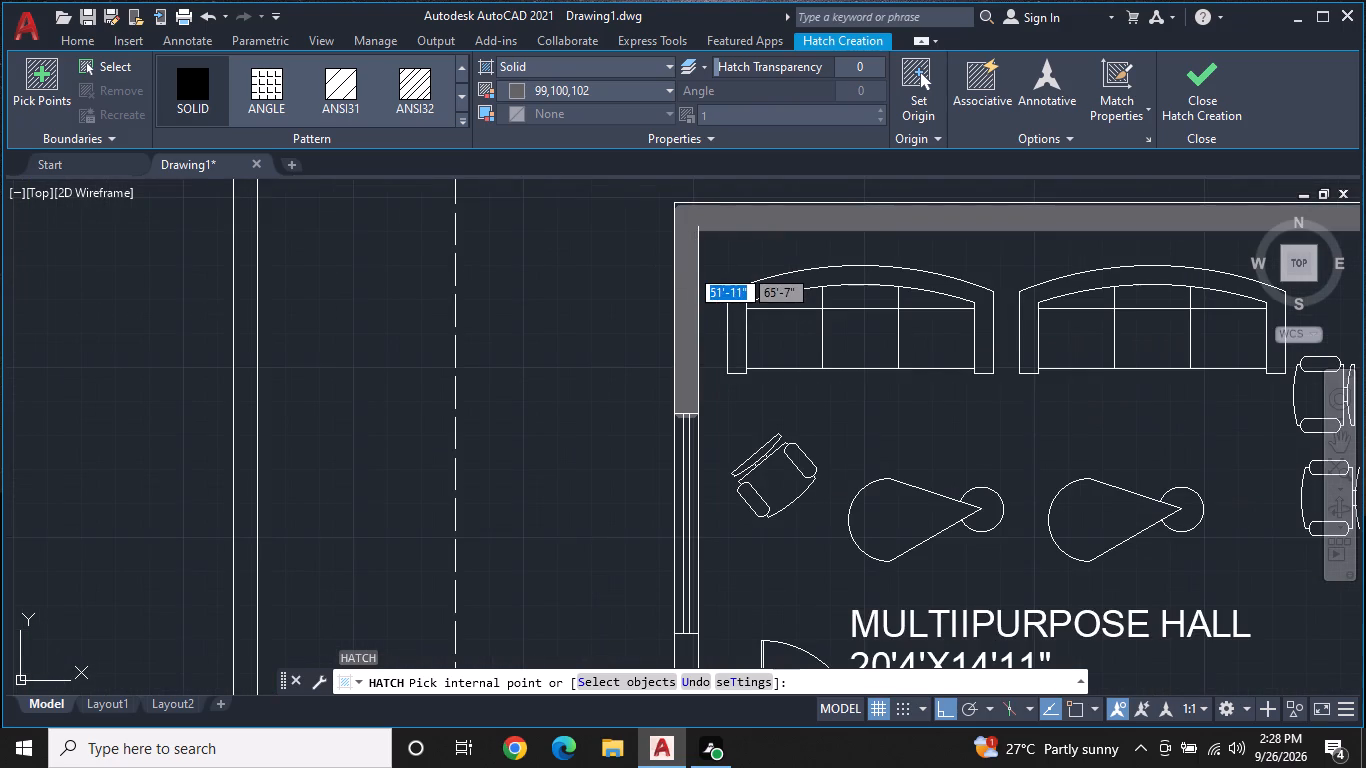
scroll(673, 320, down, 2)
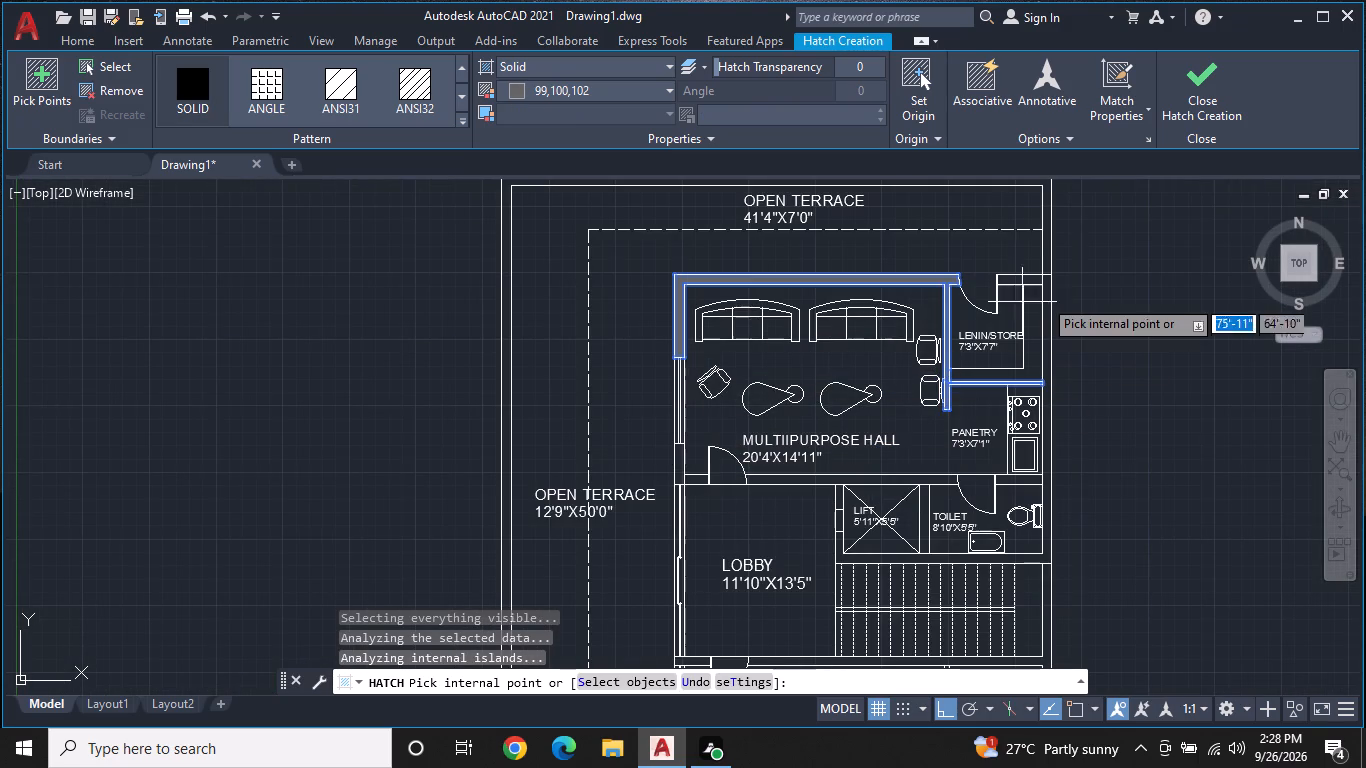
scroll(1076, 278, up, 2)
click(973, 281)
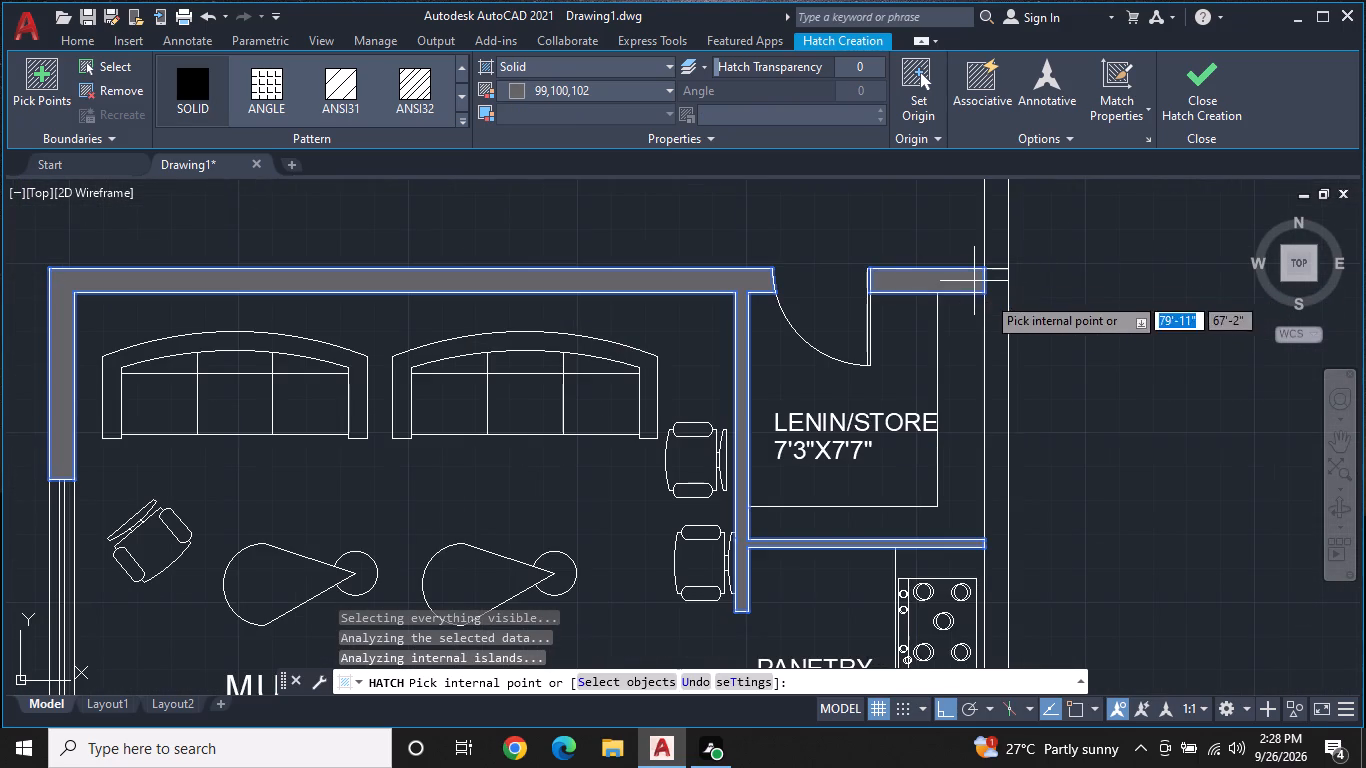
click(1005, 313)
Add the hall's south and lower west walls, the lift's west wall, the lift–toilet partition and the pantry–toilet wall to the grey hatch.
middle_drag(989, 362, 984, 264)
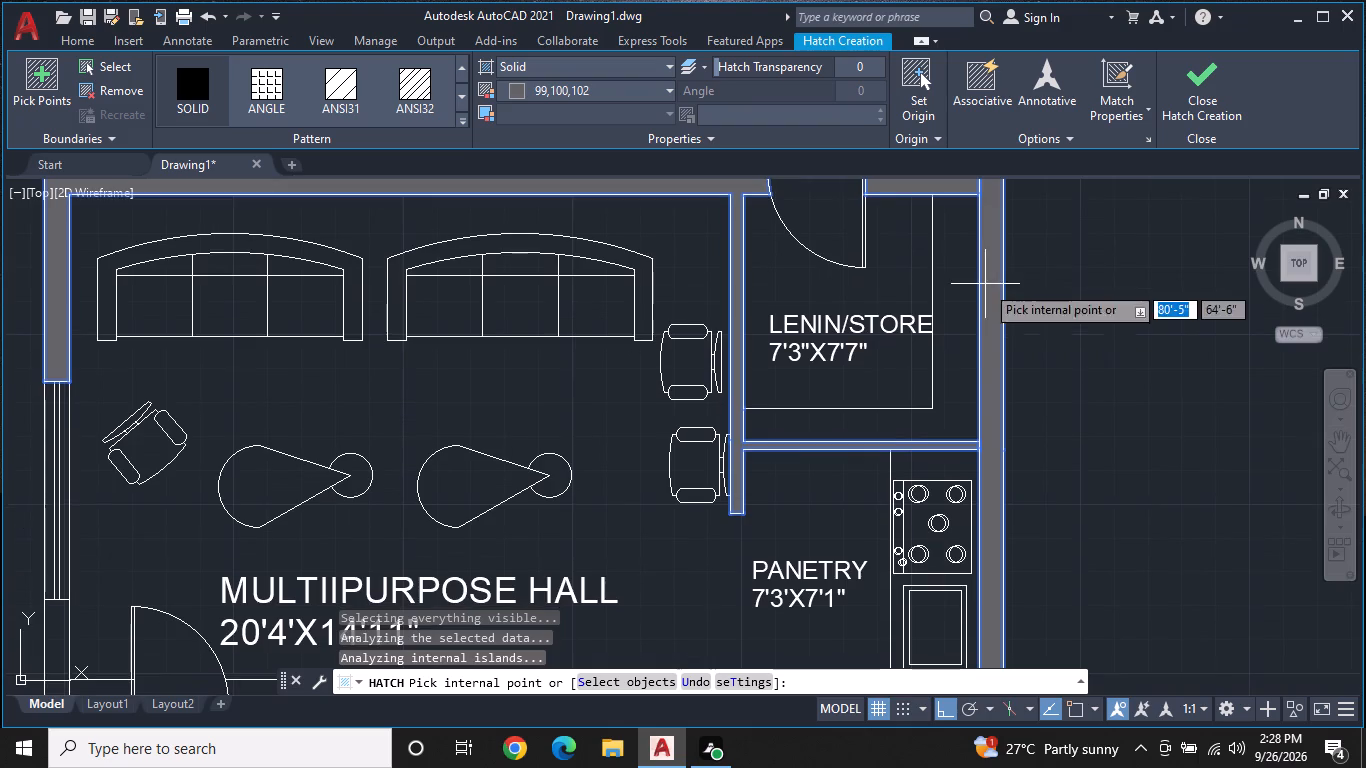
scroll(985, 354, down, 2)
middle_drag(934, 433, 918, 298)
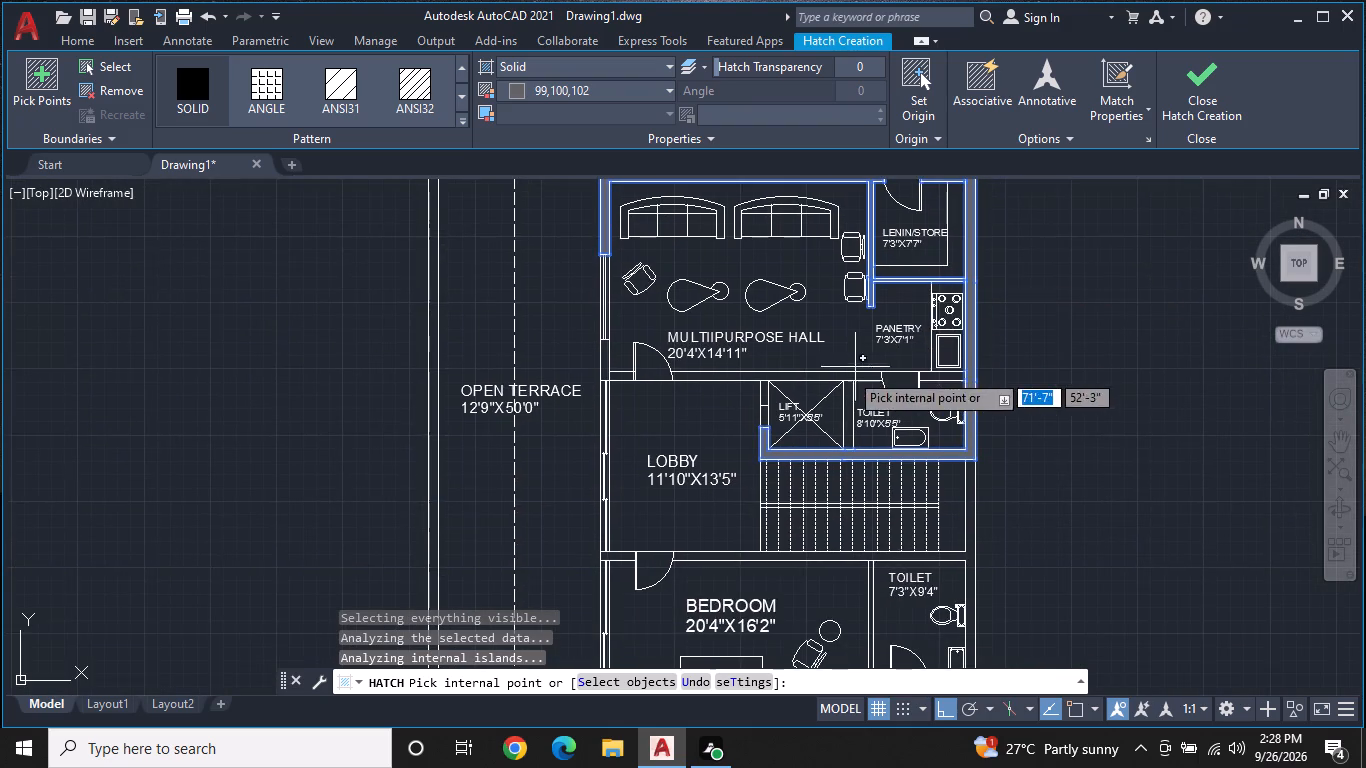
scroll(834, 385, up, 1)
click(832, 374)
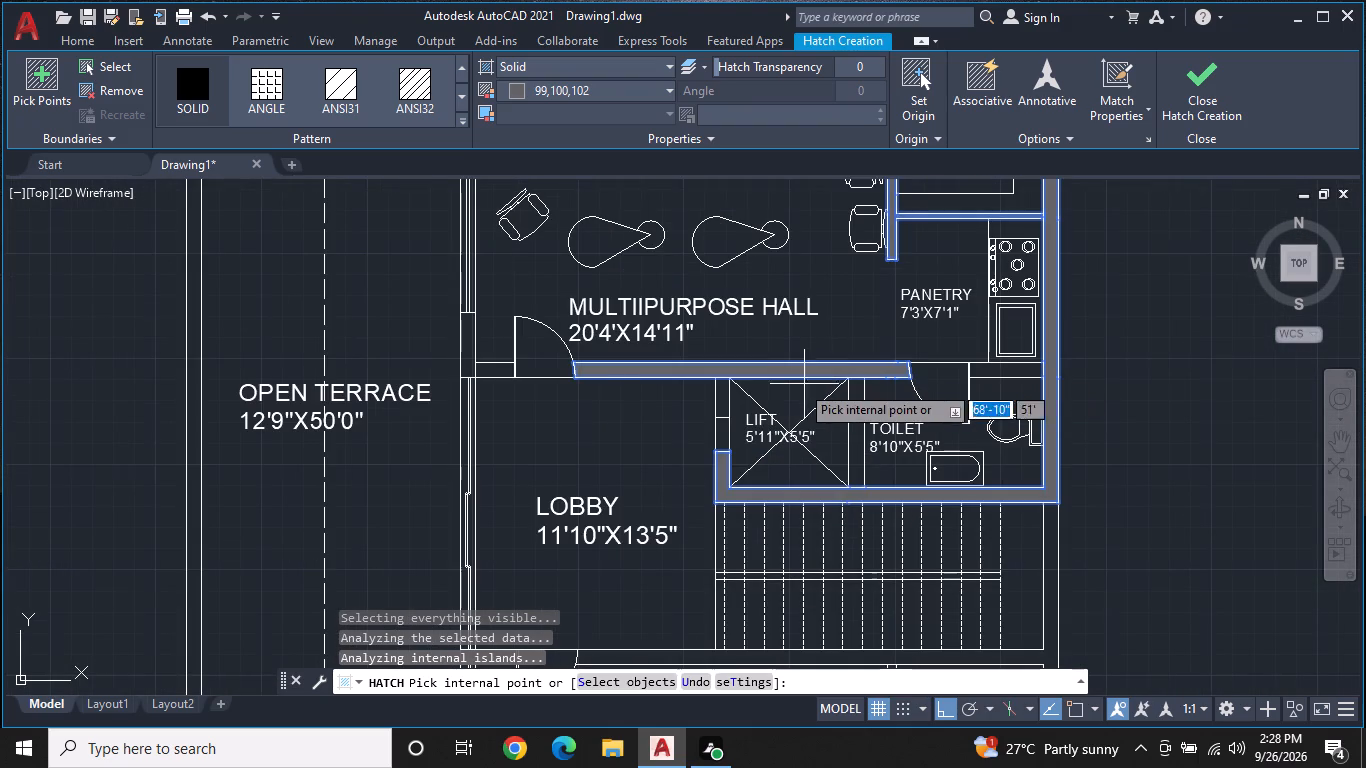
click(477, 373)
click(469, 349)
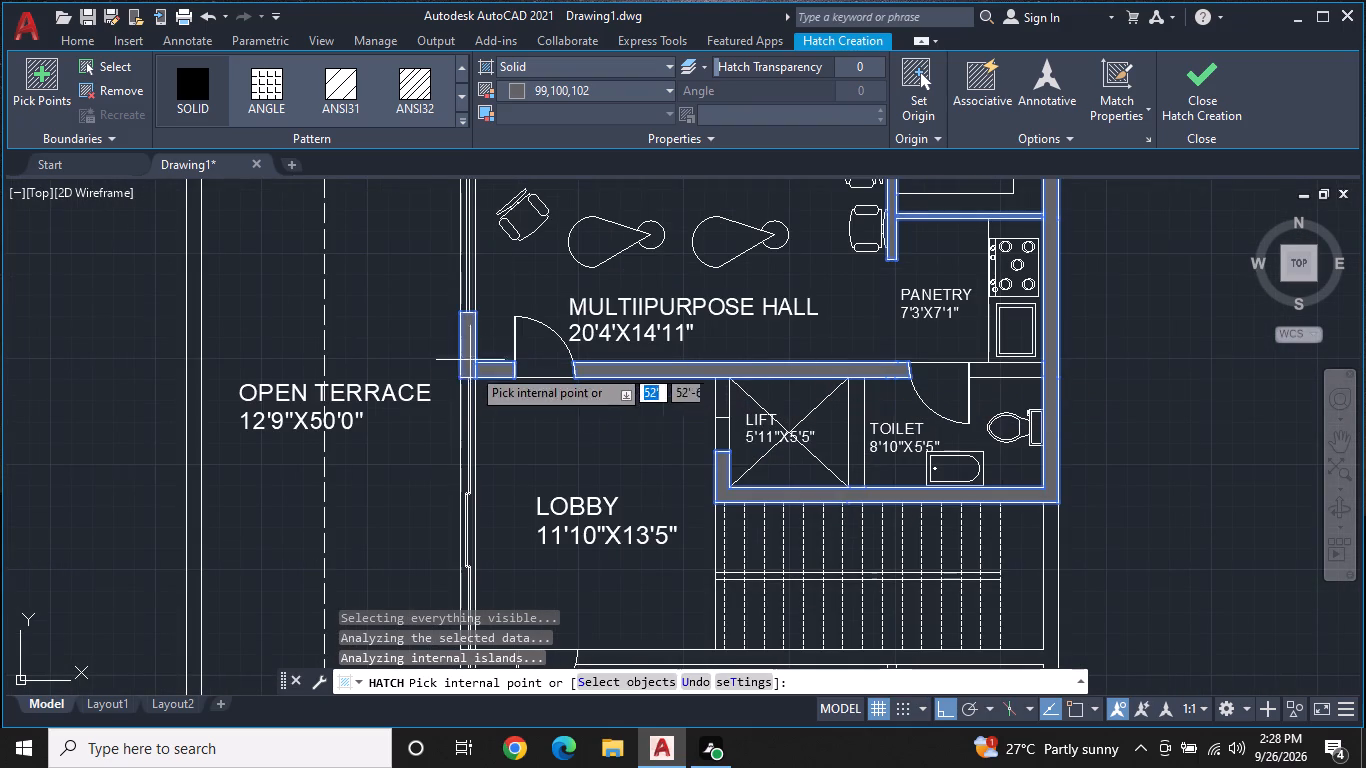
click(723, 405)
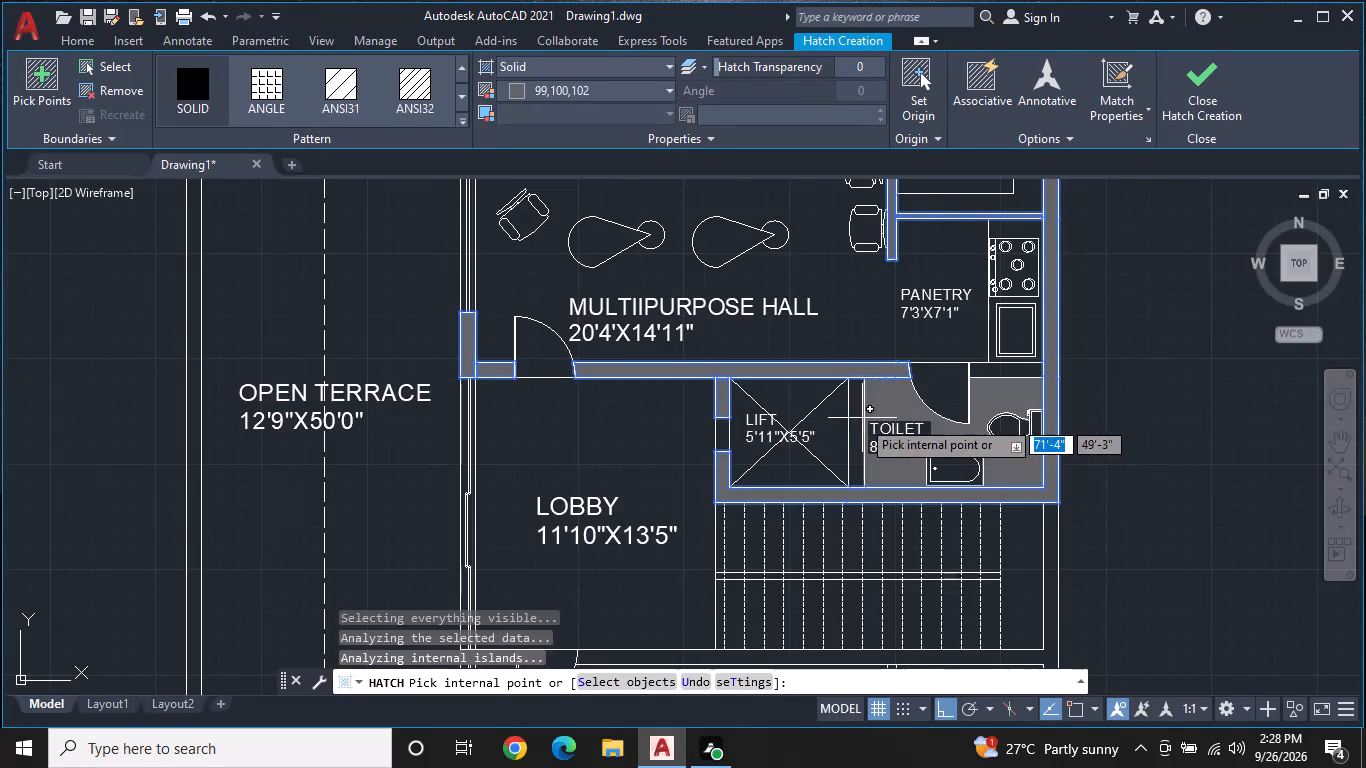
click(857, 422)
click(1008, 365)
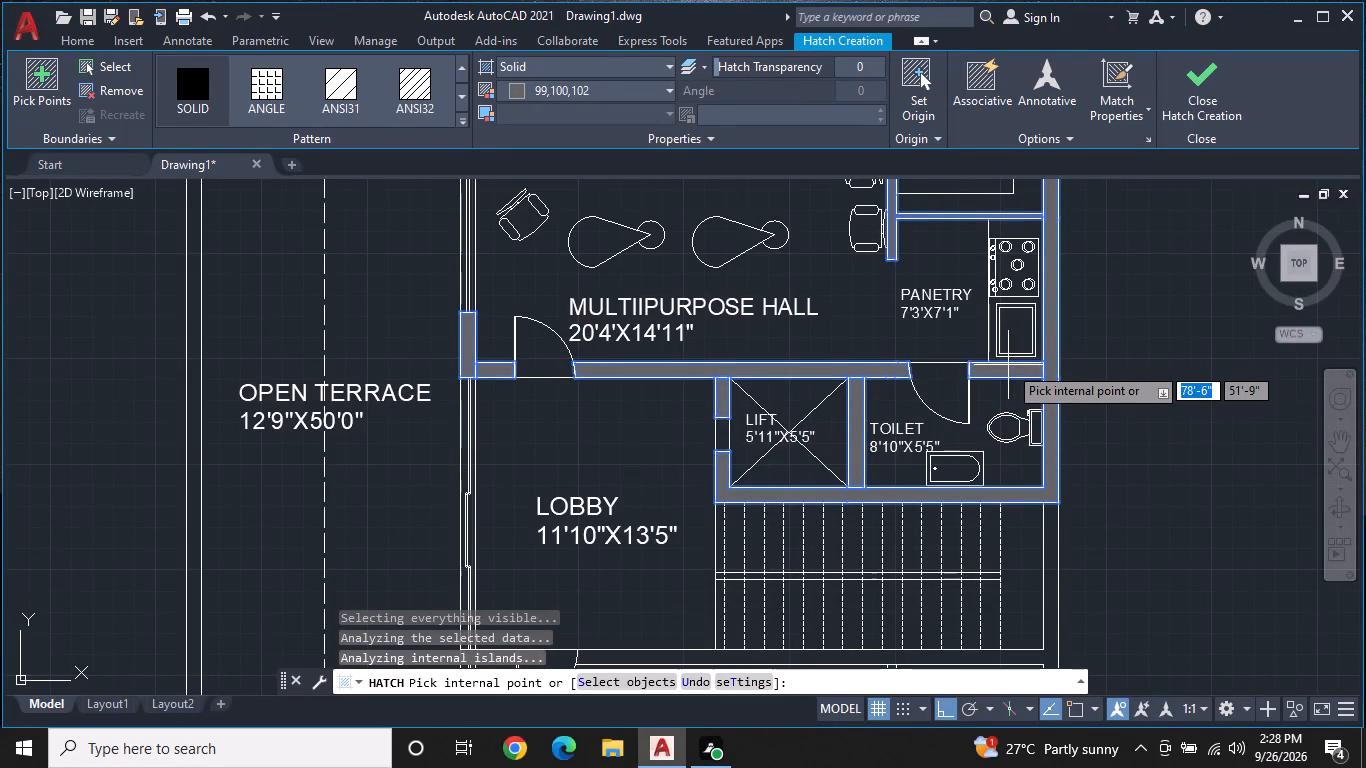
Add the outer wall beside the staircase with its connected bedroom walls and the bedroom–toilet partition to the hatch, and finish it.
scroll(1008, 366, down, 1)
middle_drag(976, 418, 734, 212)
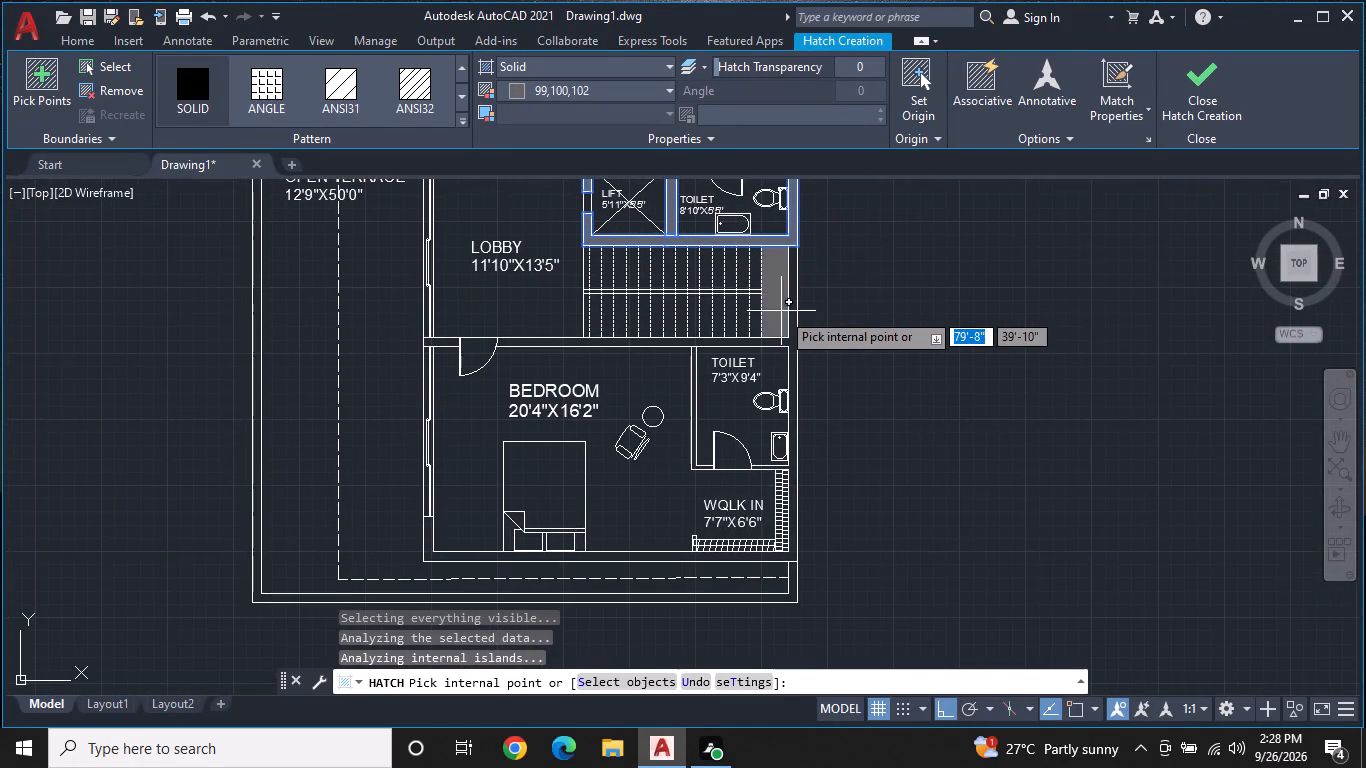
scroll(781, 311, up, 1)
click(802, 278)
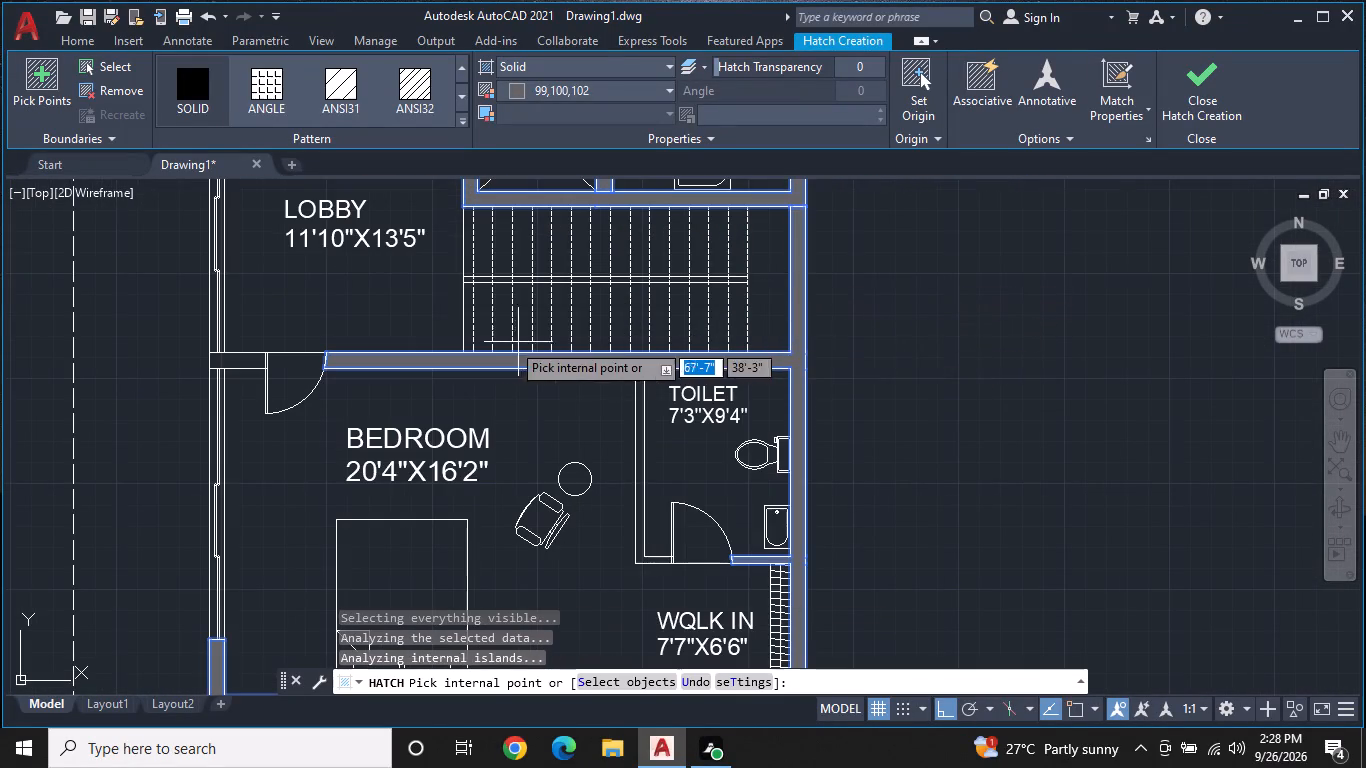
middle_drag(587, 331, 785, 309)
scroll(785, 317, down, 1)
middle_drag(767, 386, 762, 375)
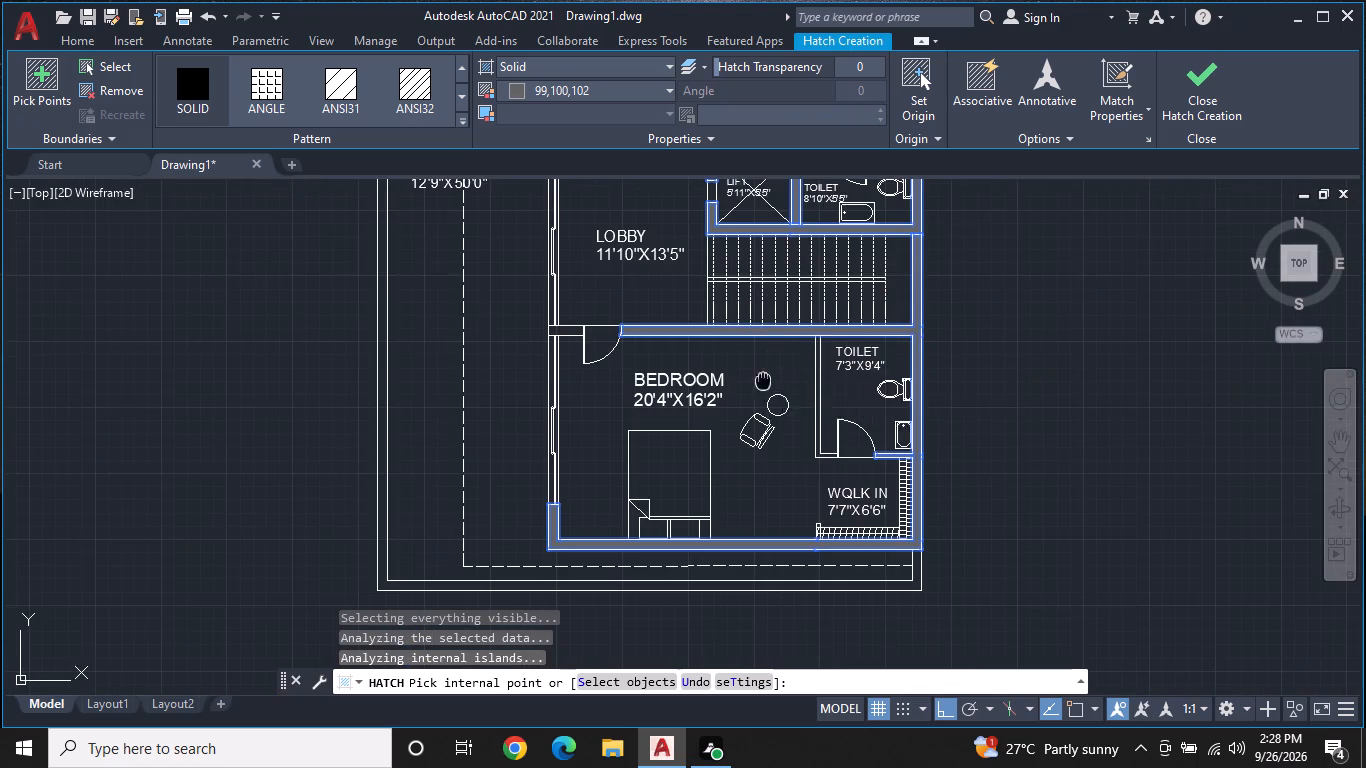
middle_drag(762, 375, 734, 289)
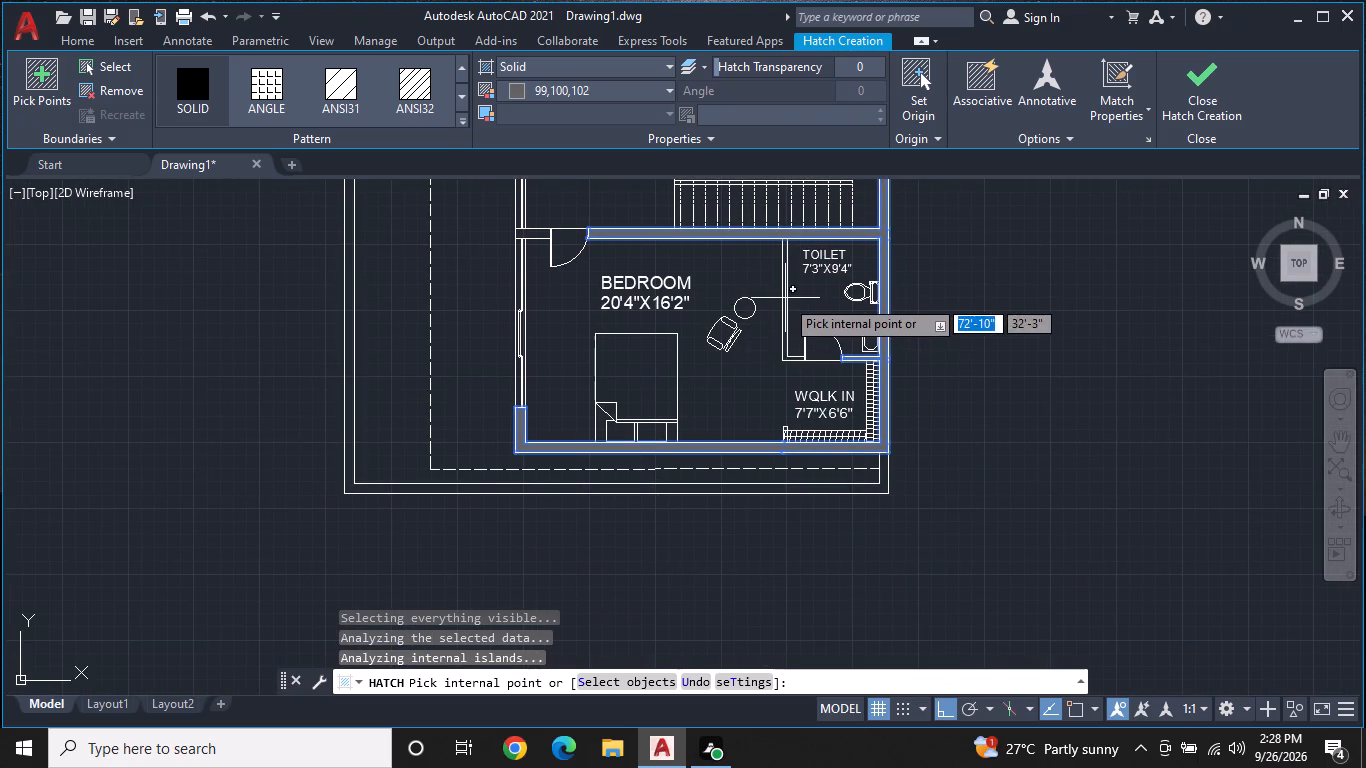
click(785, 298)
scroll(785, 298, up, 1)
key(Escape)
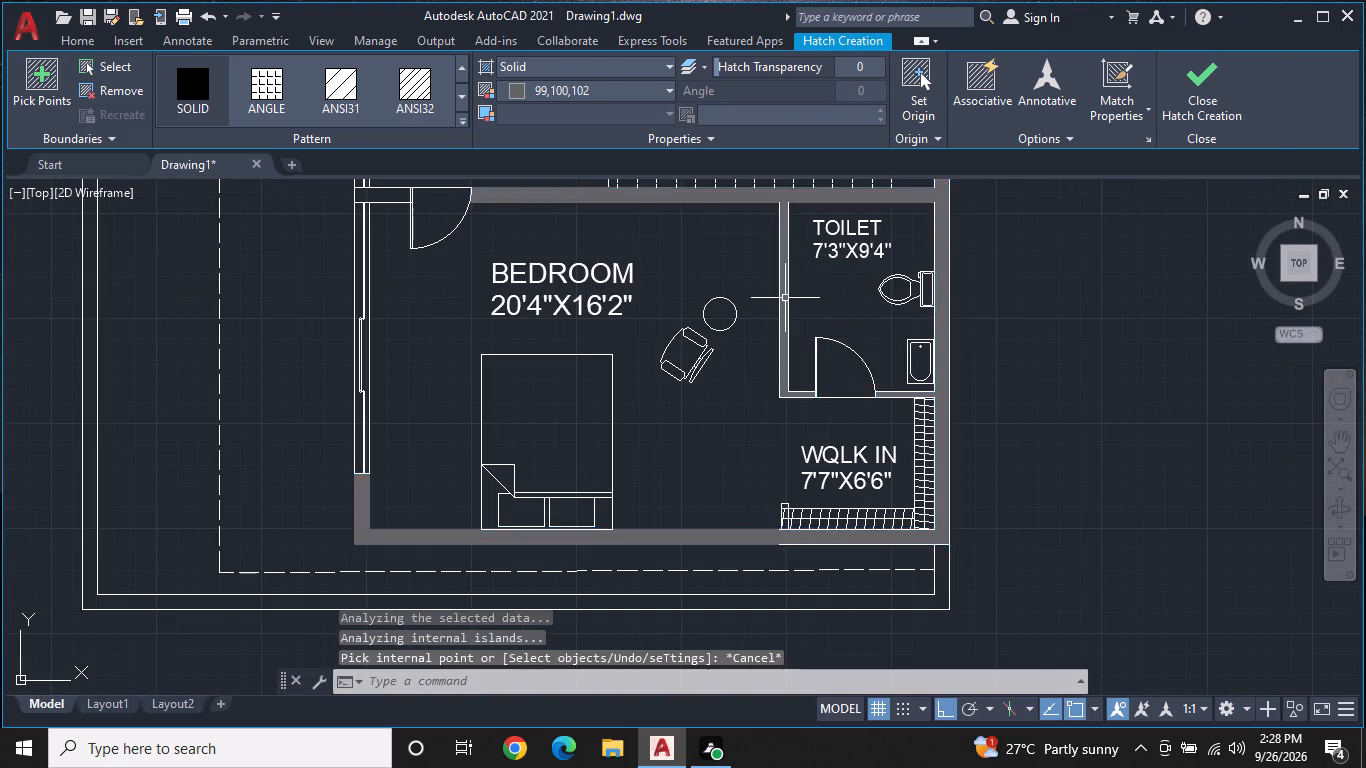
Fill the seats, backrest cushions and frame of the west sofa in the multipurpose hall with a solid pale yellow 248,246,176 hatch.
scroll(786, 298, down, 2)
middle_drag(747, 253, 758, 386)
middle_drag(748, 313, 744, 384)
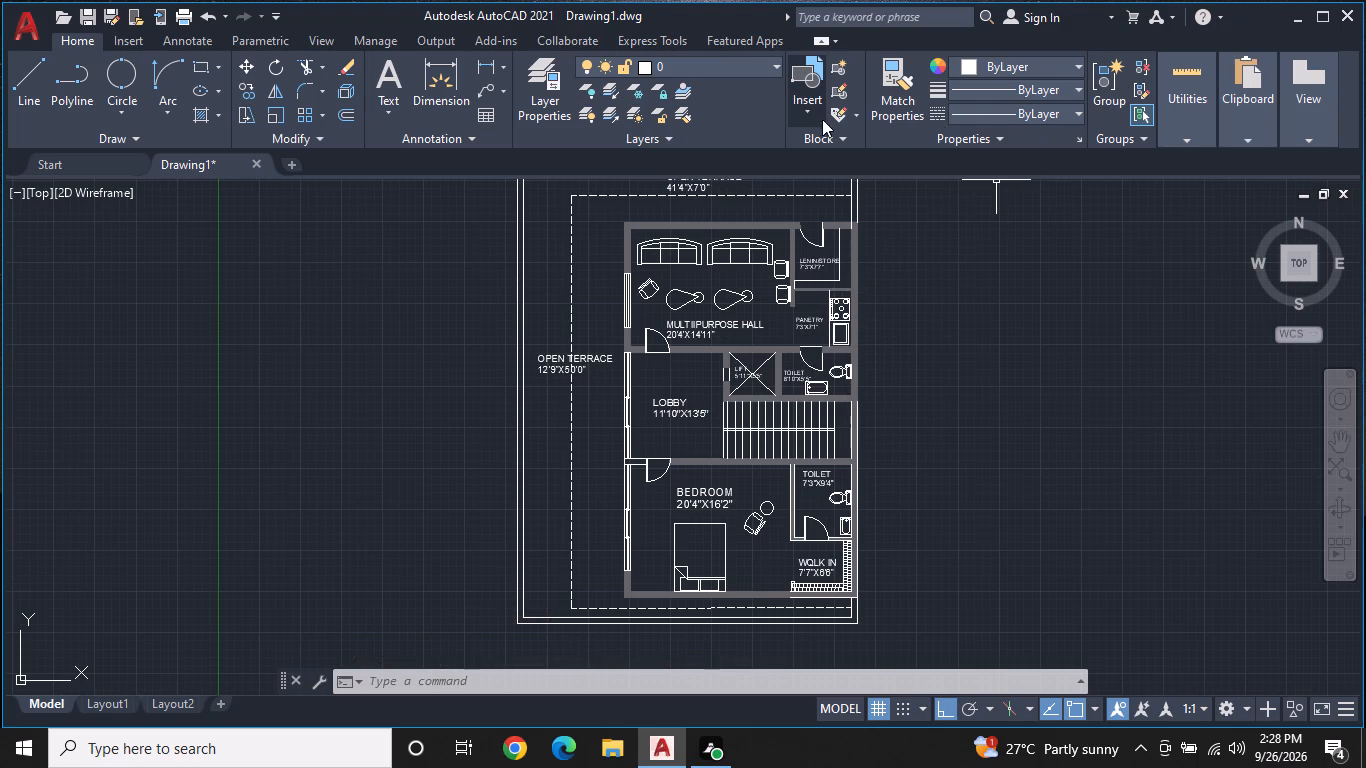
scroll(887, 302, up, 1)
middle_drag(887, 302, 925, 357)
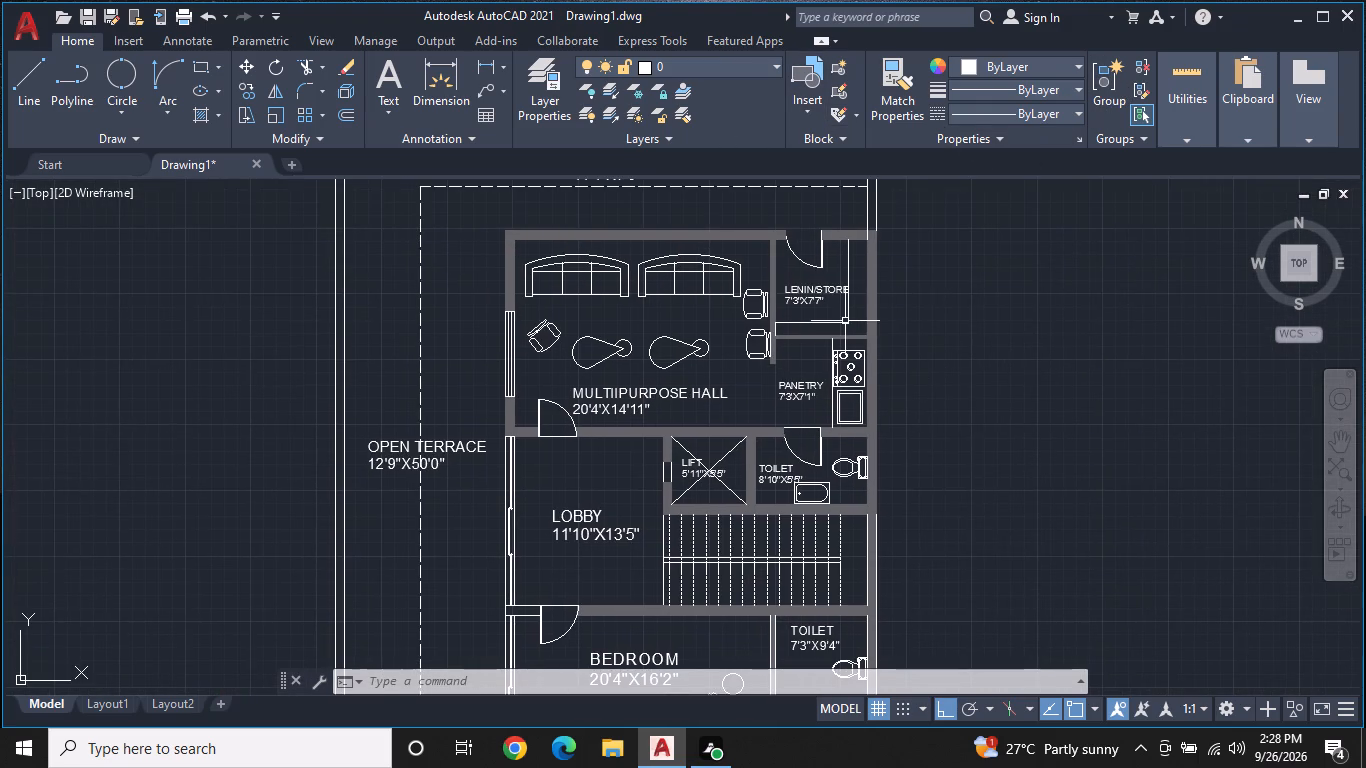
text(H)
key(space)
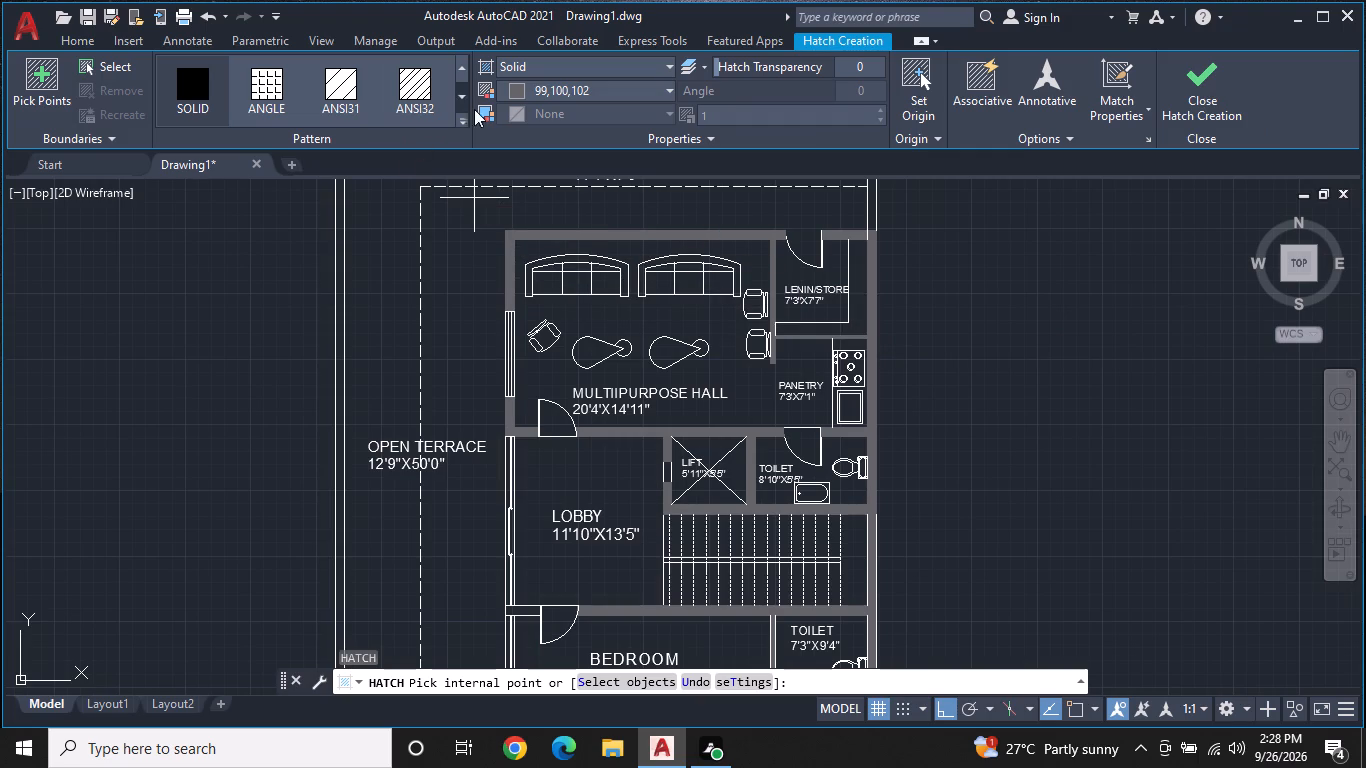
click(554, 93)
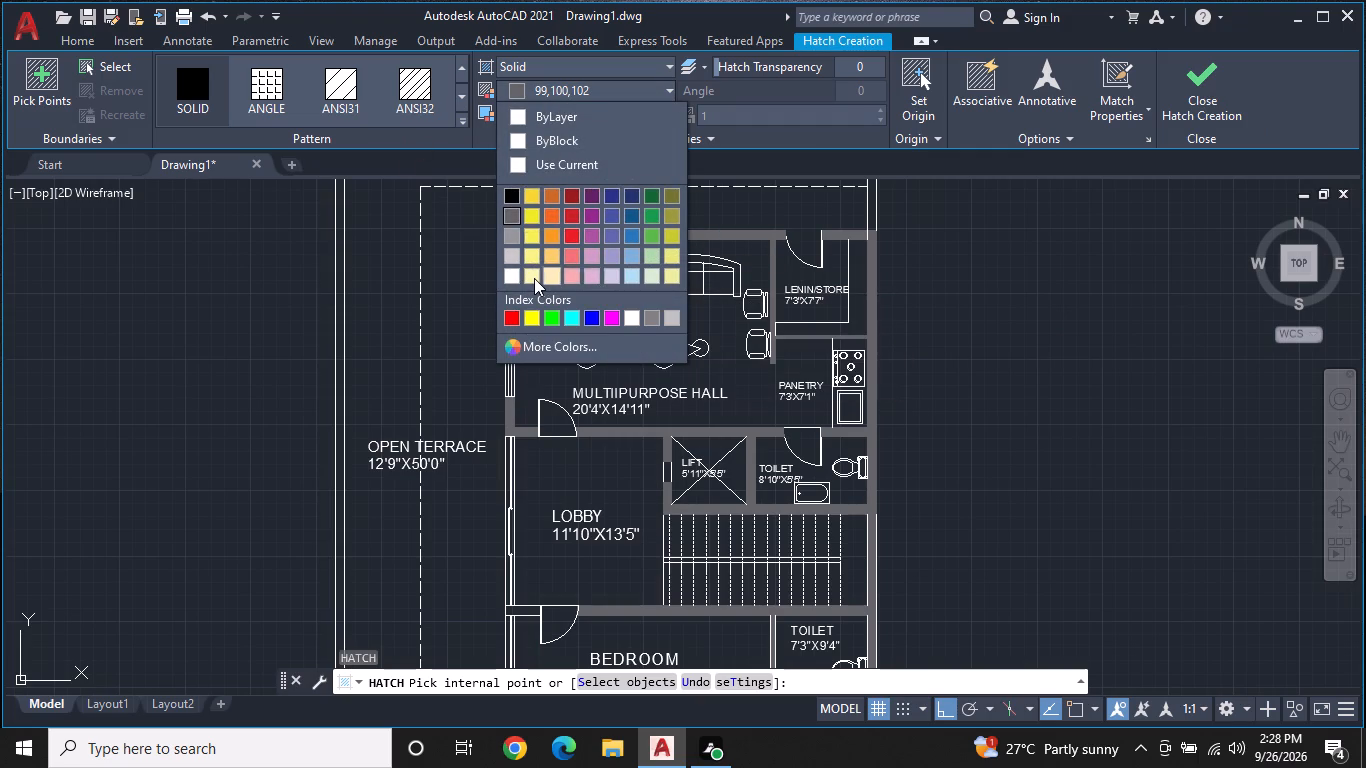
click(533, 278)
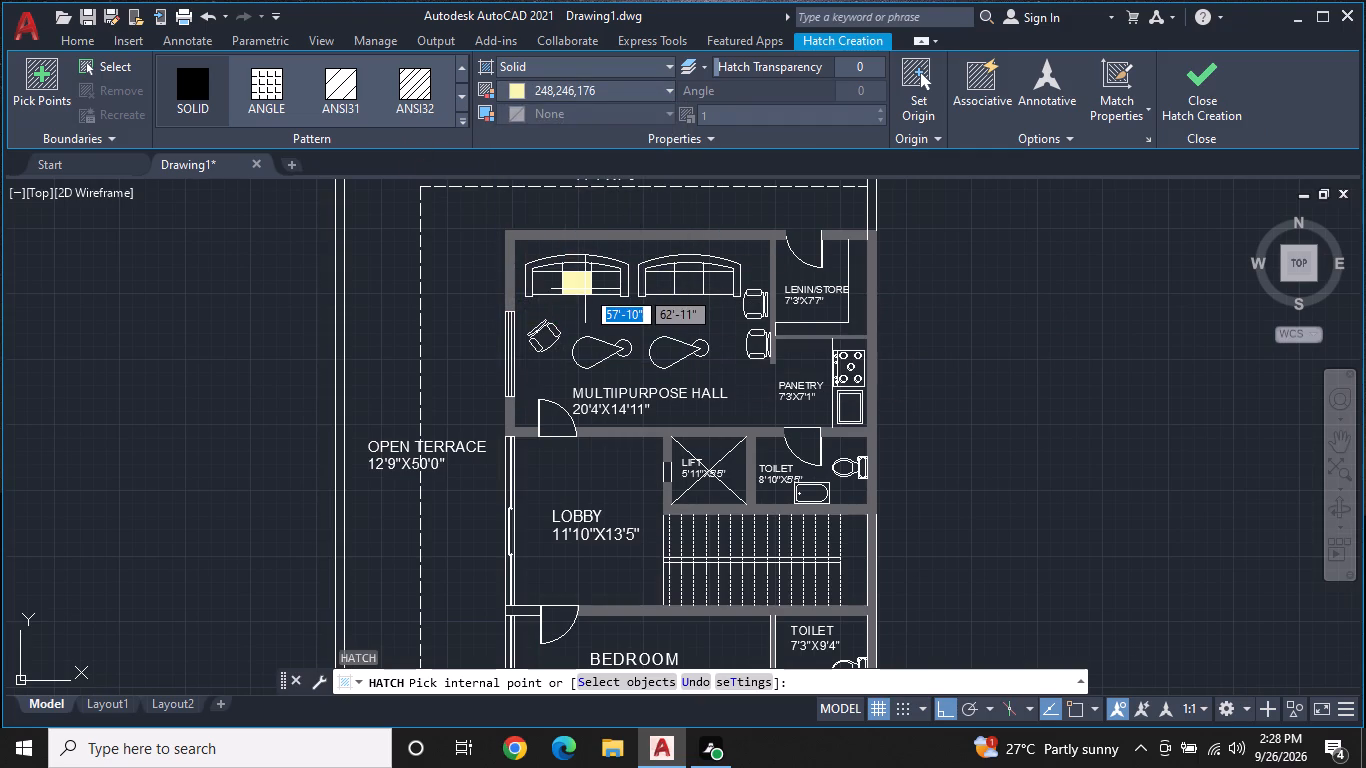
click(585, 289)
scroll(585, 289, up, 2)
click(604, 270)
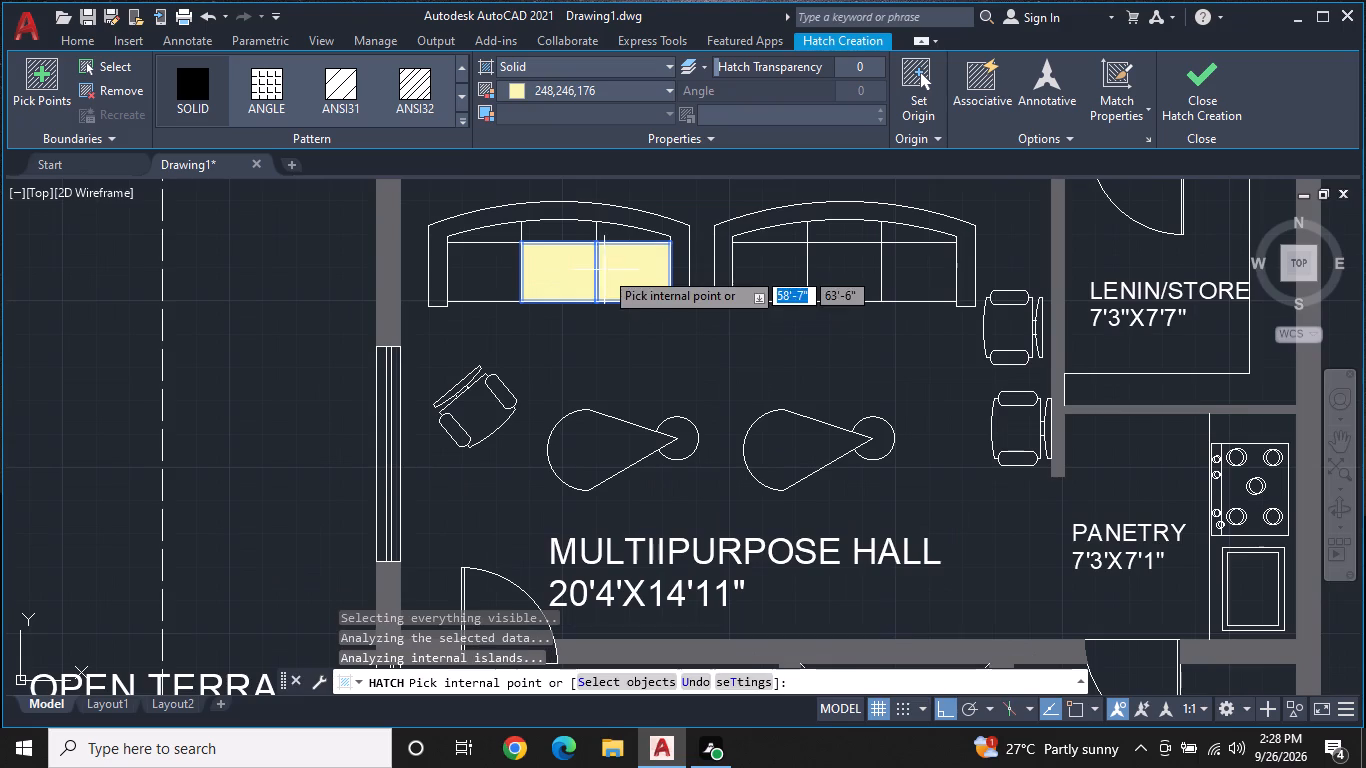
click(614, 232)
click(573, 233)
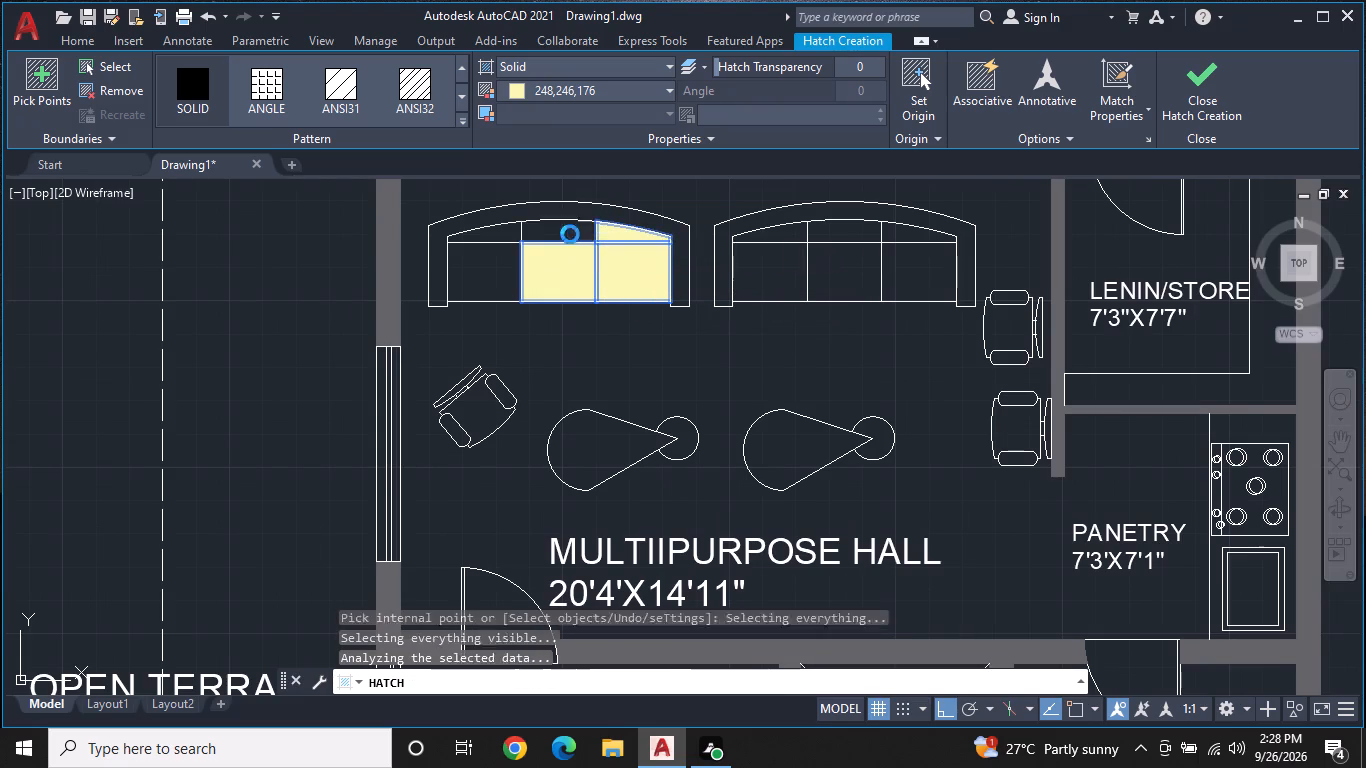
click(507, 233)
click(486, 270)
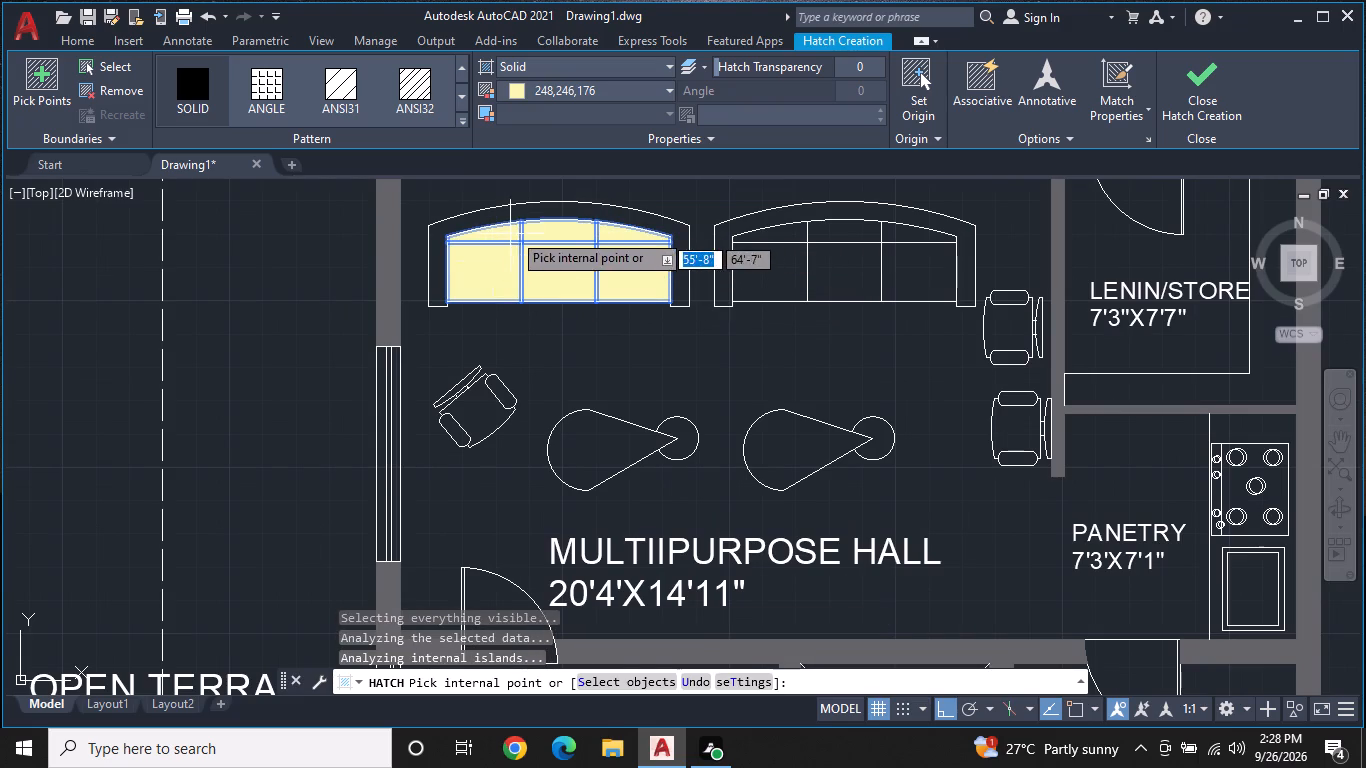
click(521, 216)
Add the frame, three seats and backrest cushions of the east sofa to the pale yellow hatch.
click(733, 267)
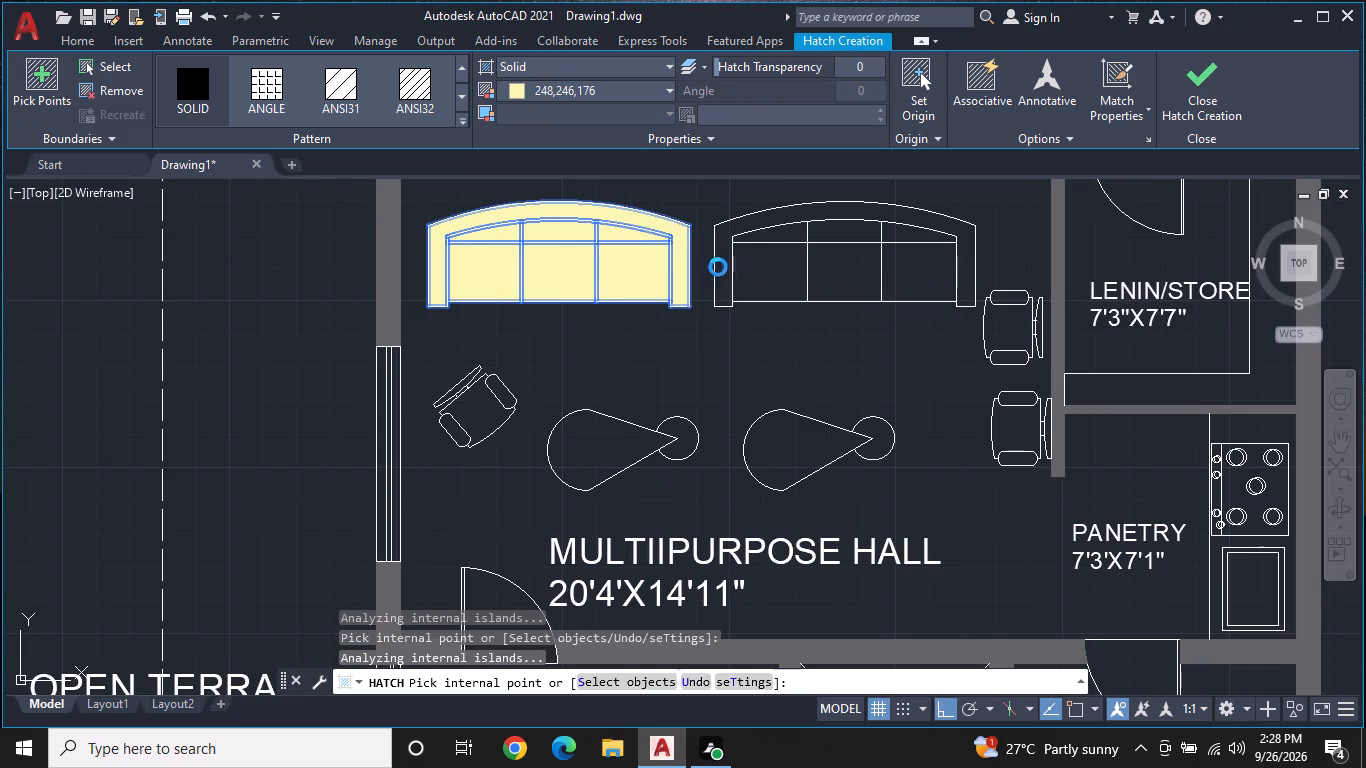
click(830, 262)
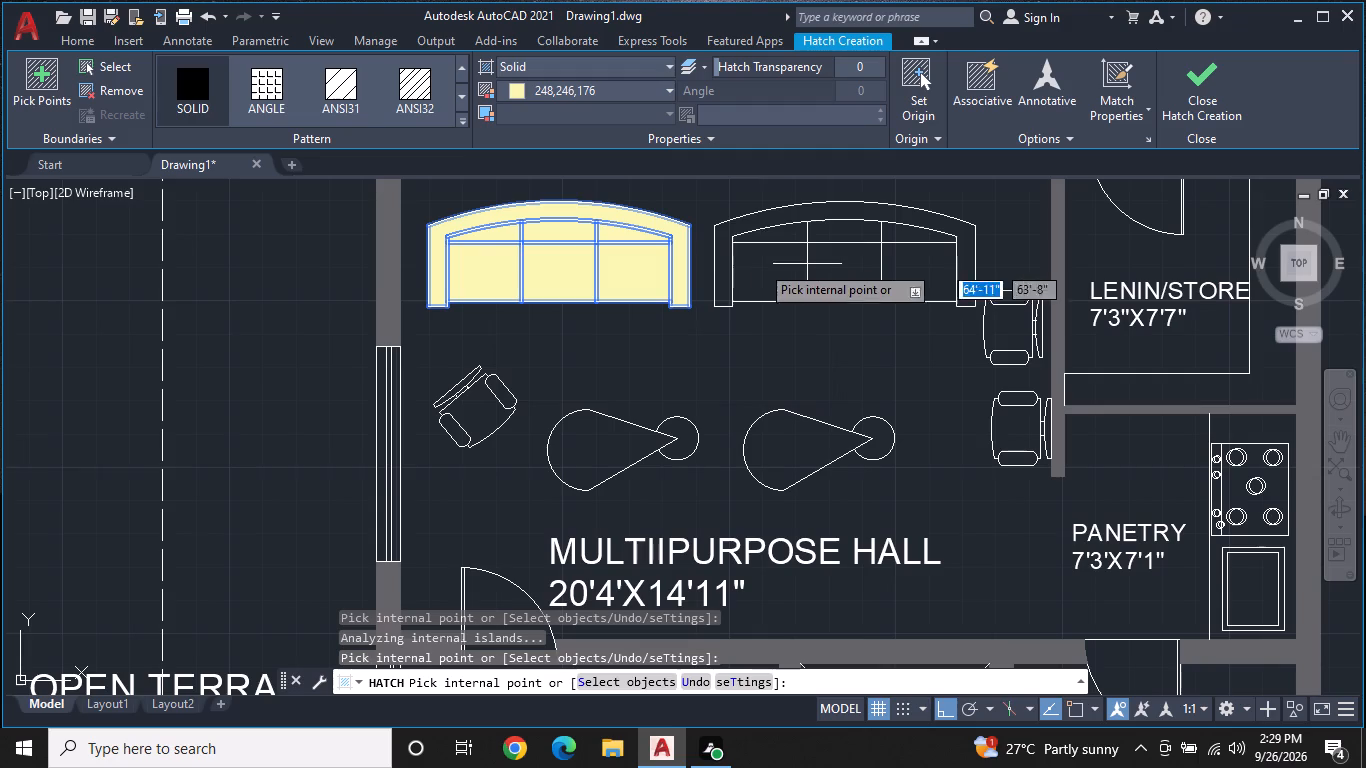
click(721, 265)
click(774, 266)
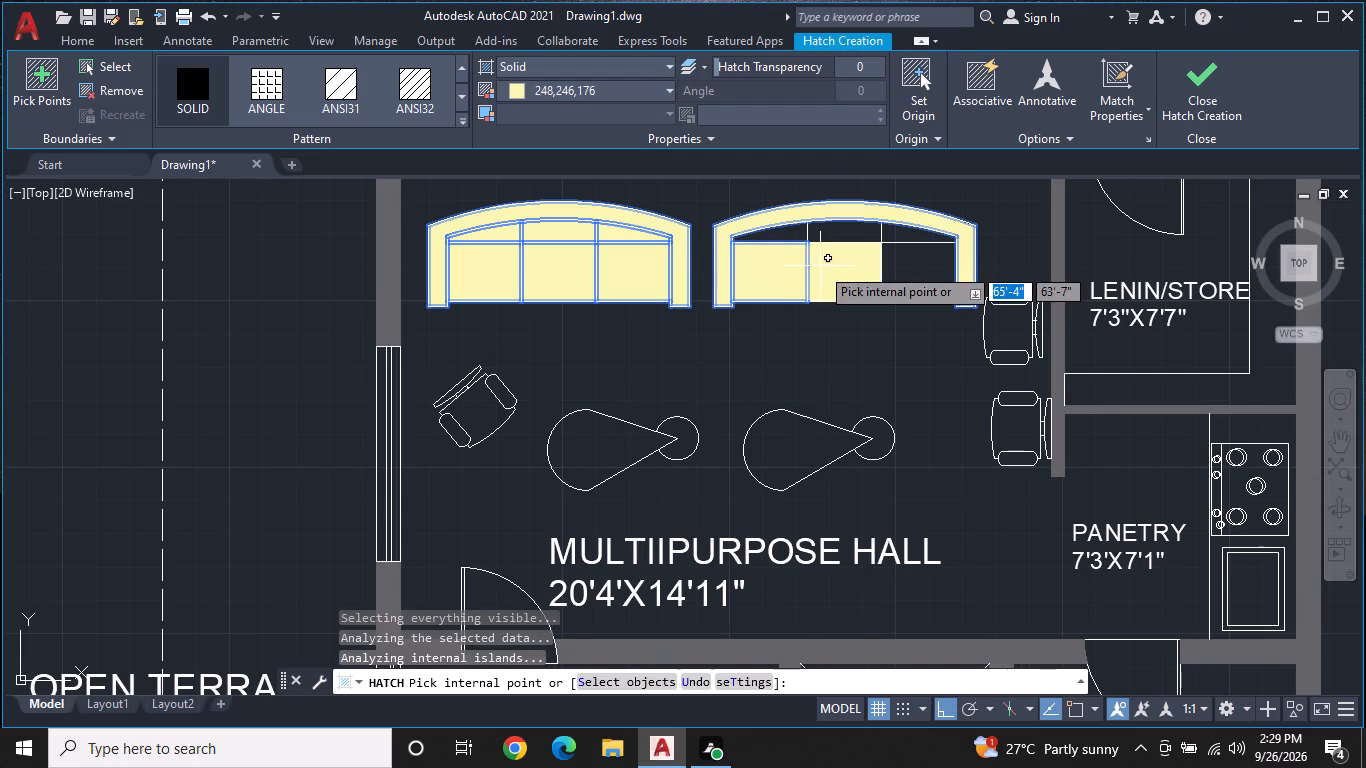
click(820, 266)
click(915, 280)
click(901, 237)
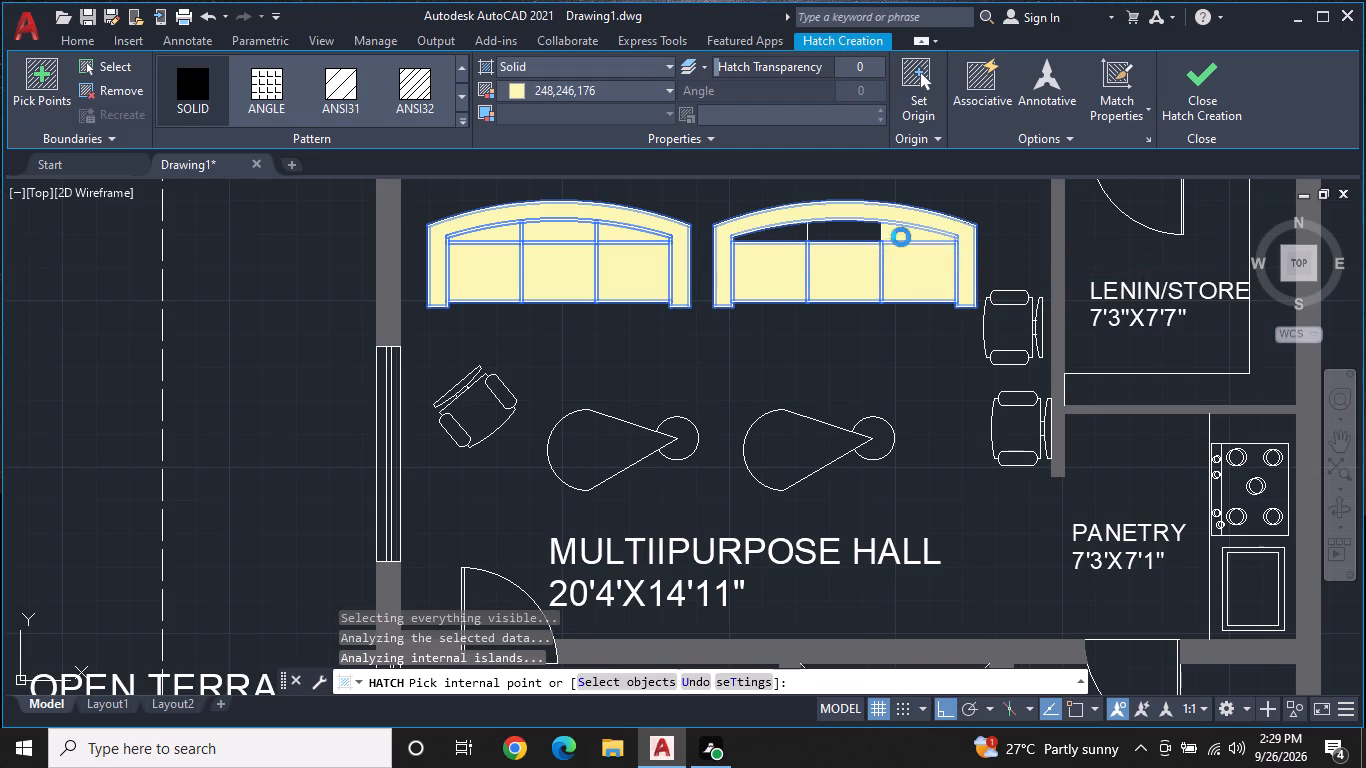
click(849, 234)
click(786, 234)
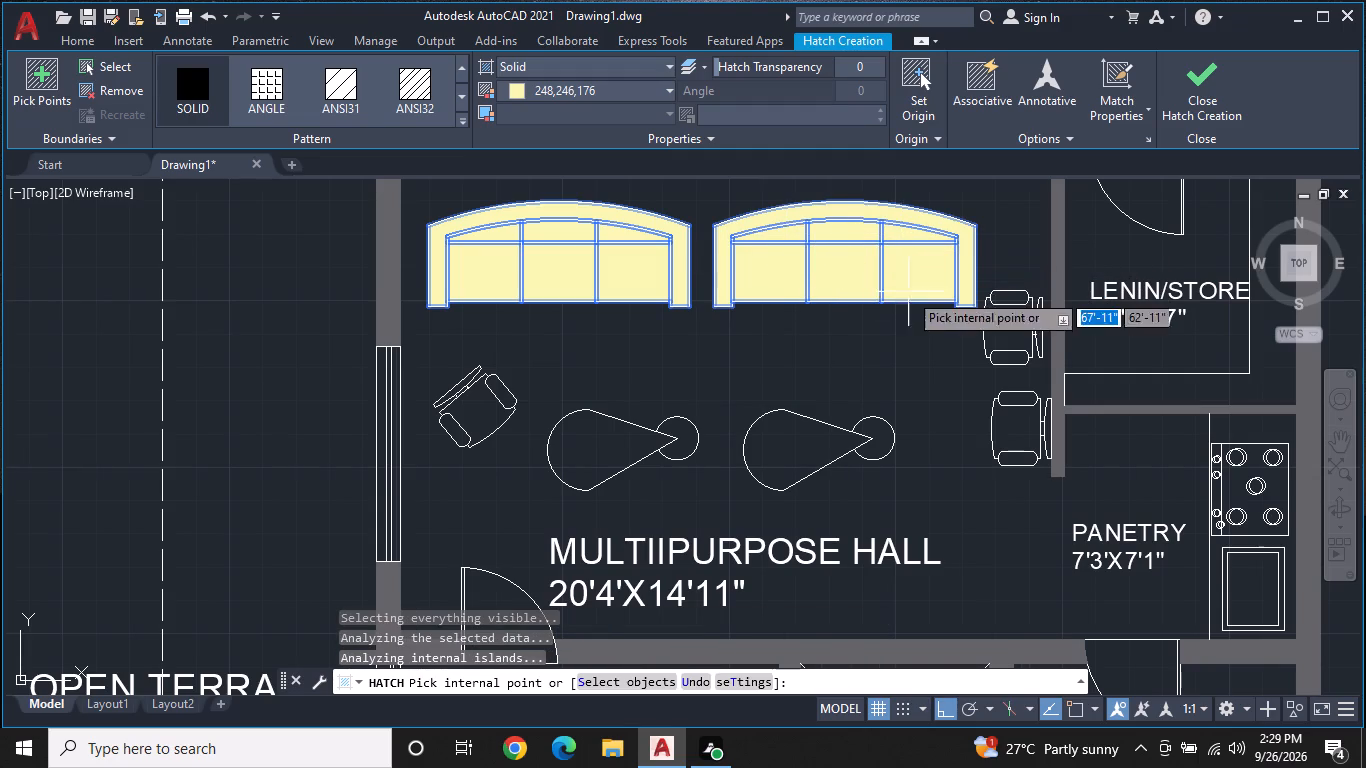
Add the seat, both armrests, back connector and backrest of the upper chair by the hall's east wall to the pale yellow hatch.
double_click(996, 312)
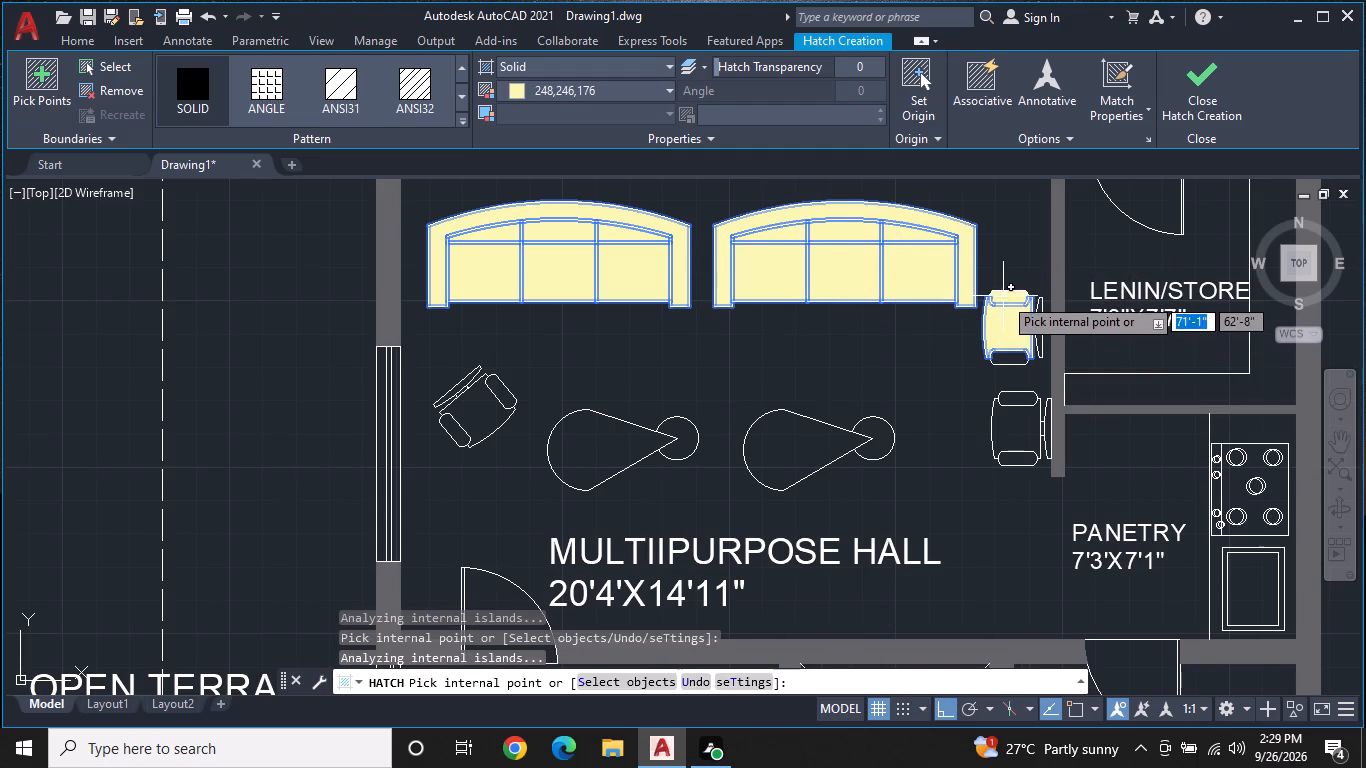
click(1003, 296)
click(1009, 359)
scroll(1007, 362, up, 2)
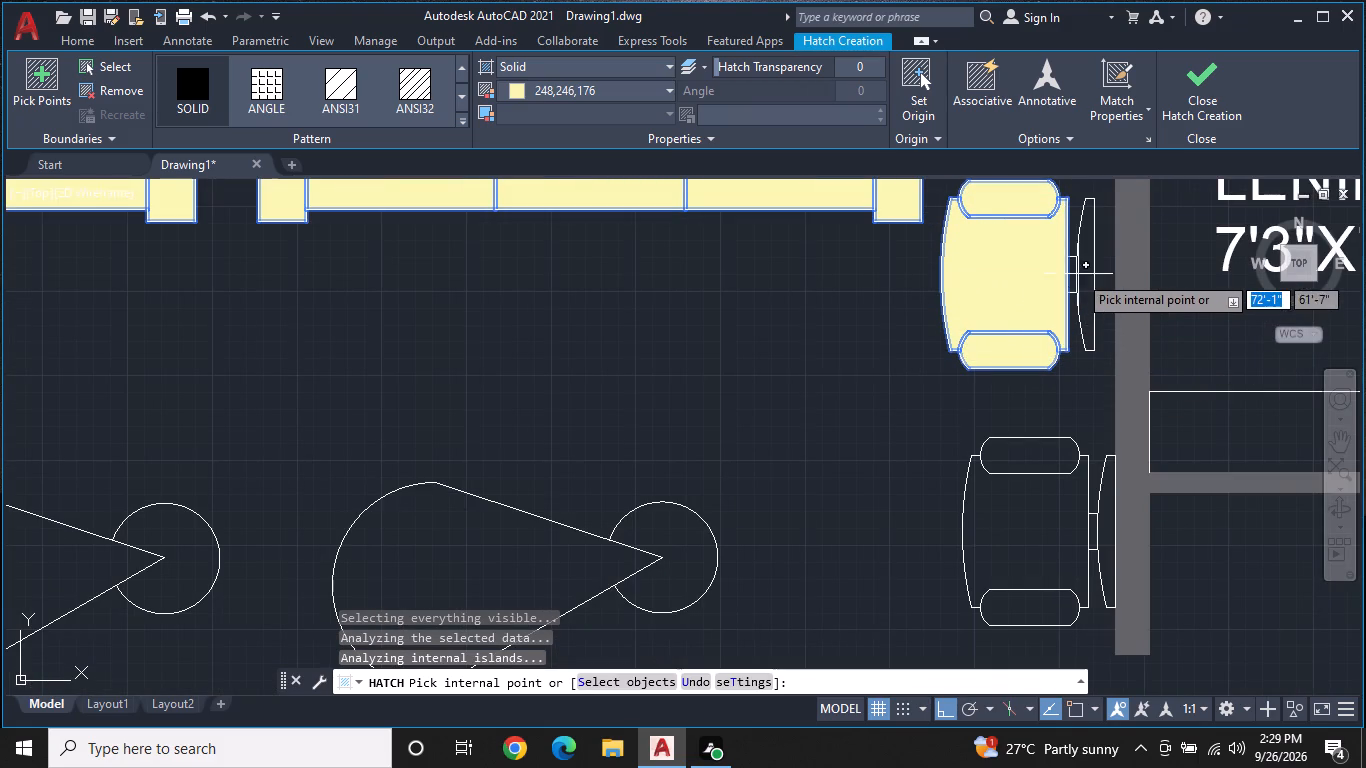
click(1081, 270)
click(1073, 275)
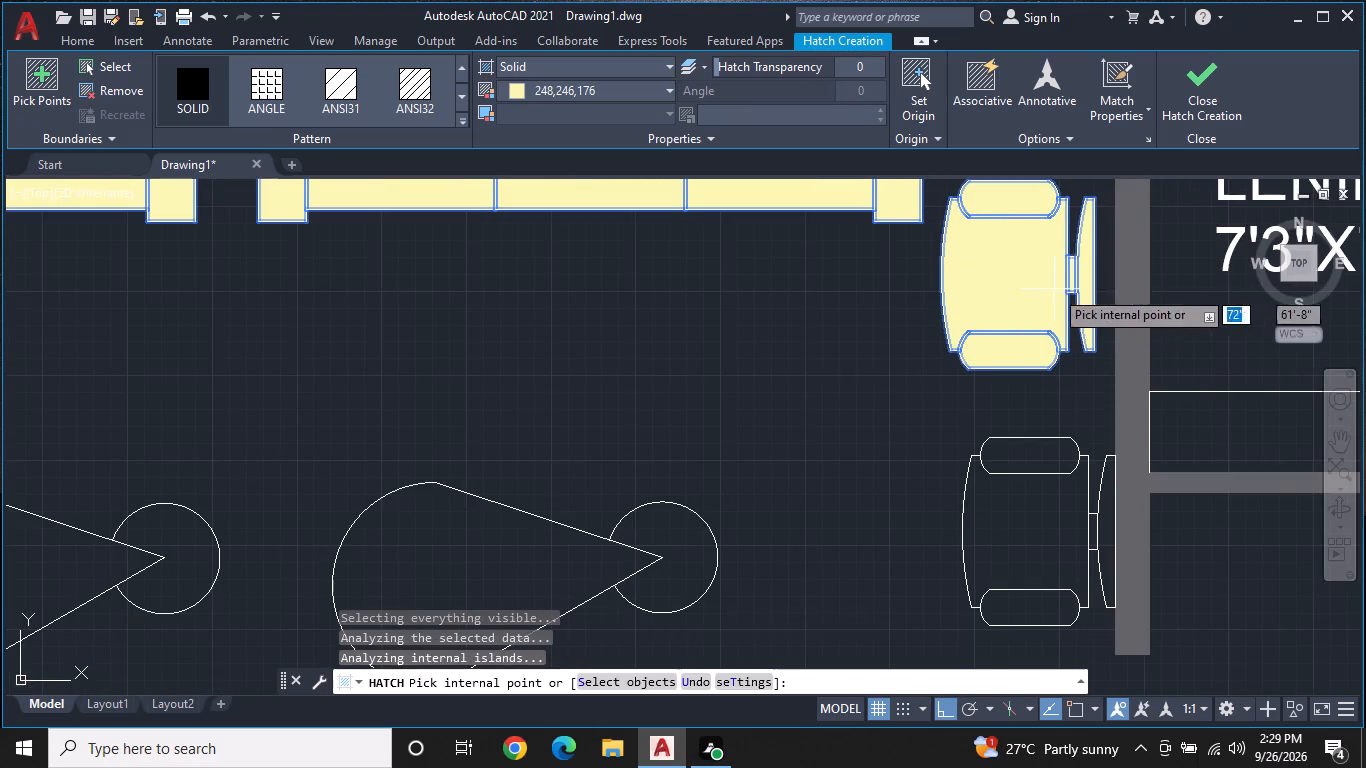
Add the seat, both armrests, back connector and backrest of the lower chair by the hall's east wall to the hatch.
scroll(1014, 314, down, 2)
middle_drag(991, 345, 787, 338)
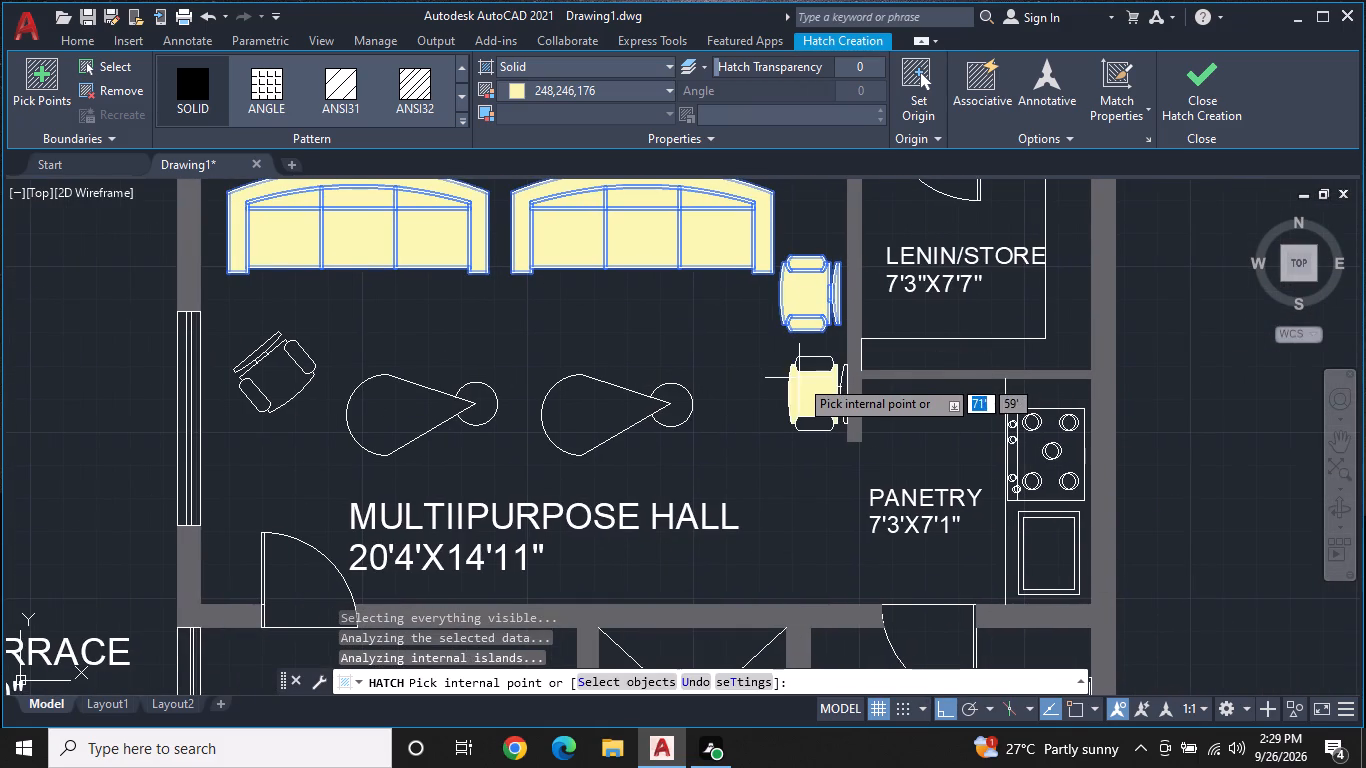
click(808, 364)
click(812, 383)
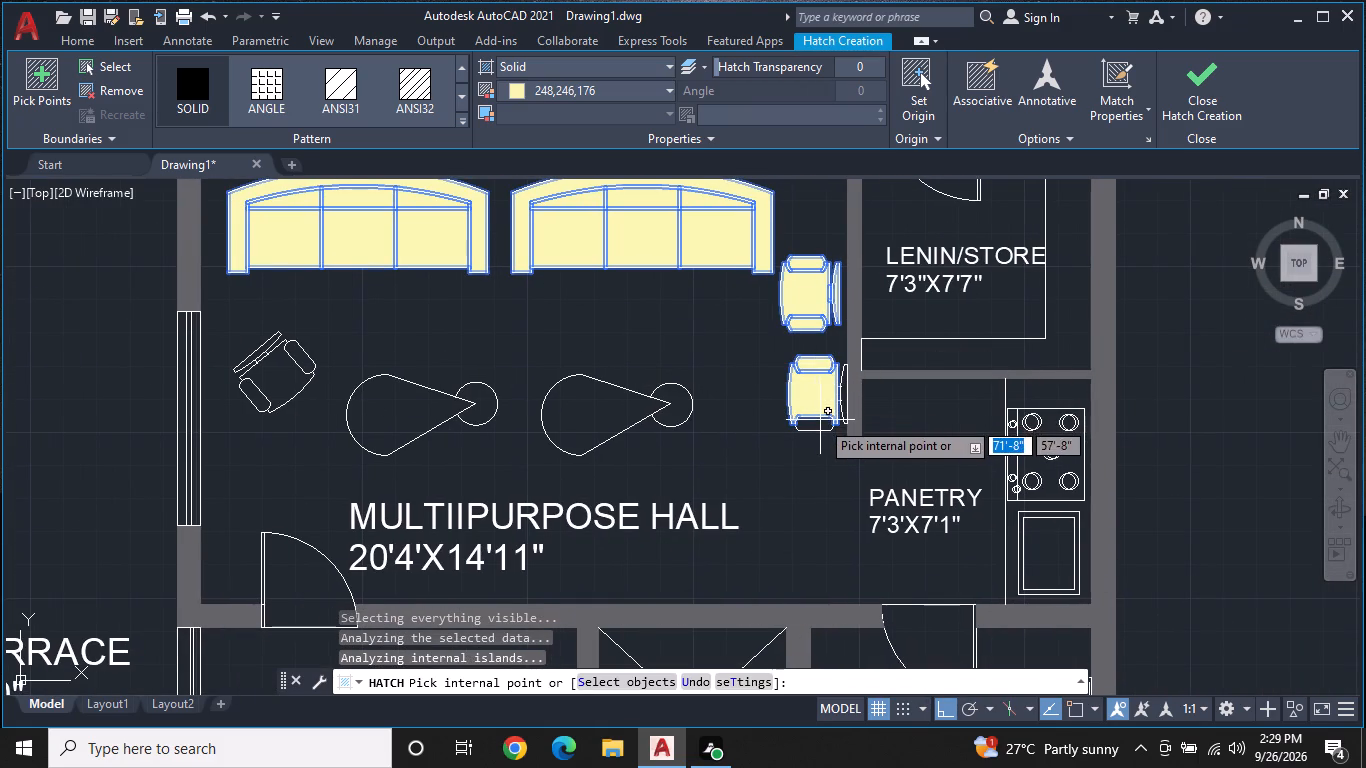
click(820, 420)
scroll(829, 411, up, 3)
click(861, 350)
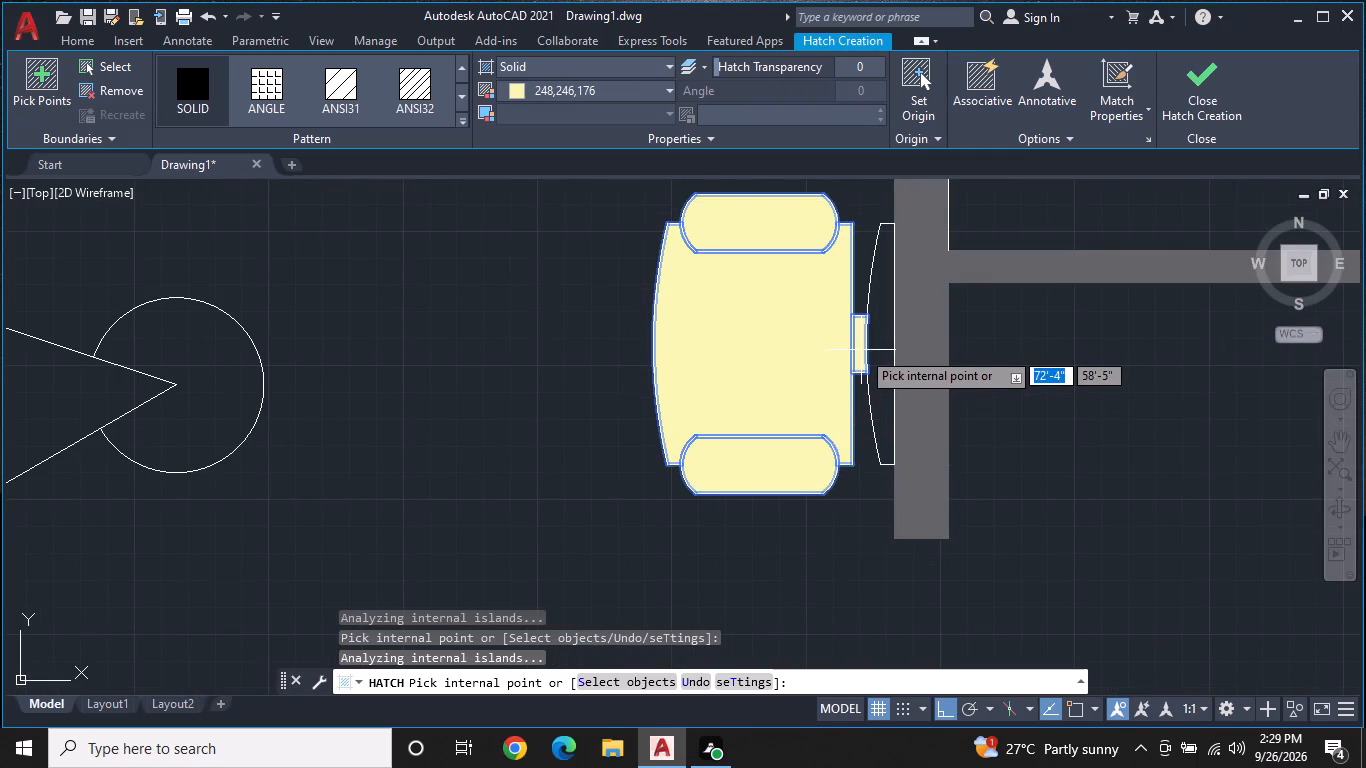
click(873, 354)
Add the round ends of the two teardrop-shaped tables in the multipurpose hall to the pale yellow hatch.
scroll(874, 354, down, 3)
middle_drag(725, 376, 824, 319)
click(819, 304)
click(610, 317)
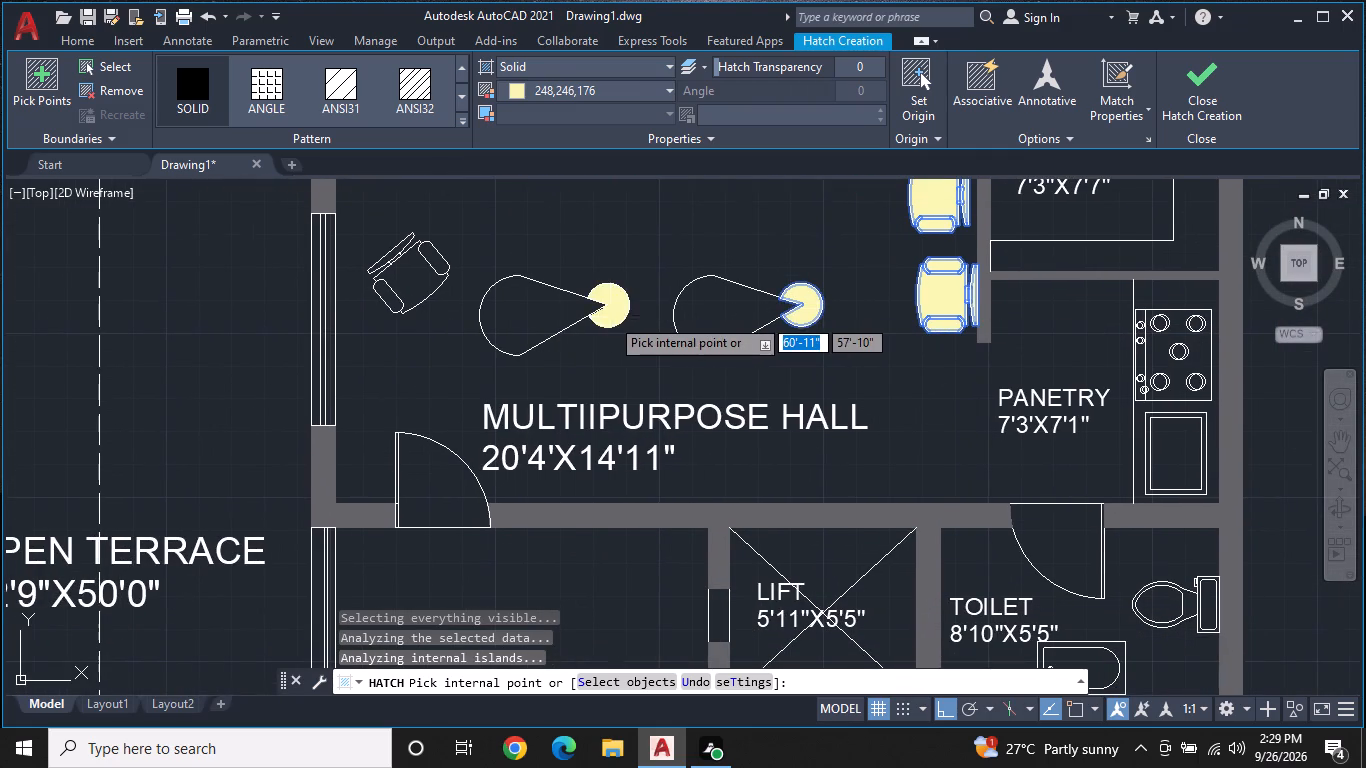
Add the seat, armrests, backrest and connector of the angled chair by the hall's west window to the hatch, and finish it.
click(428, 282)
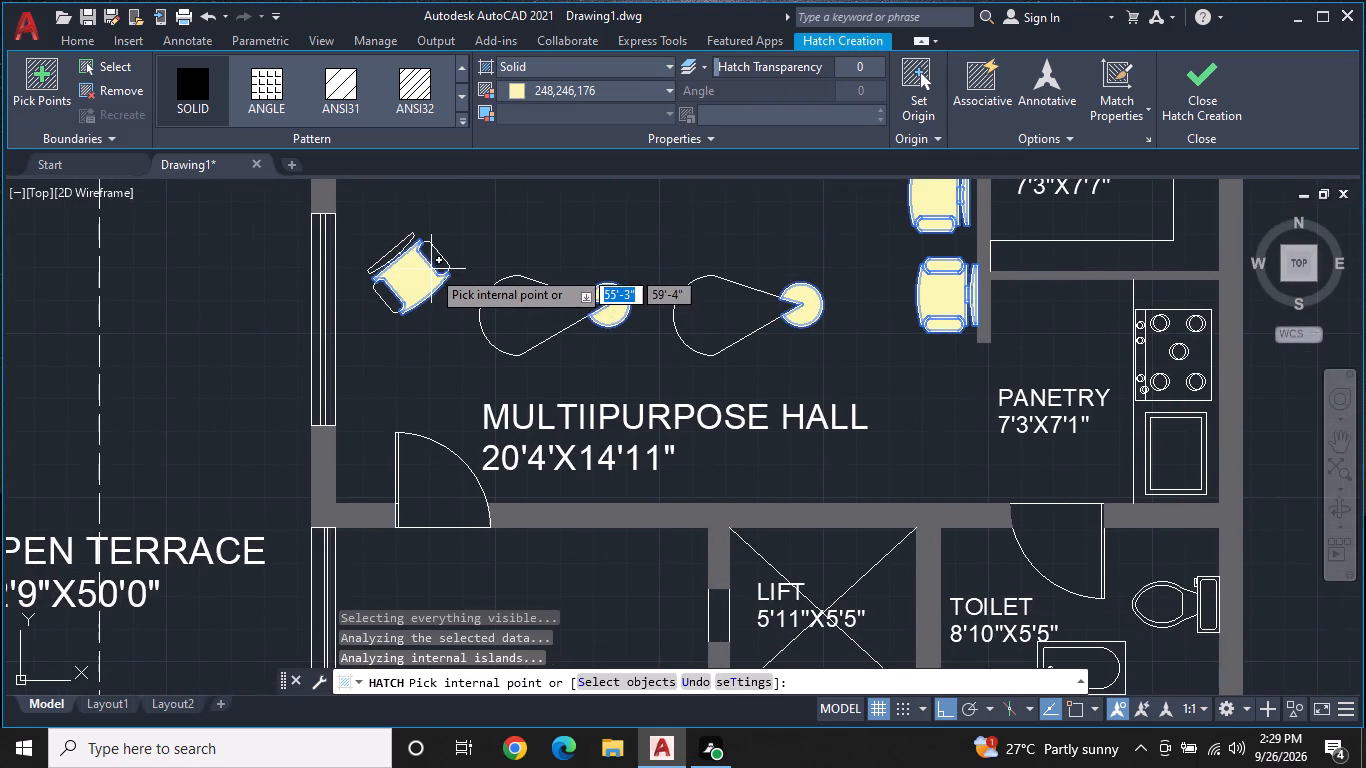
click(431, 269)
click(389, 298)
click(434, 270)
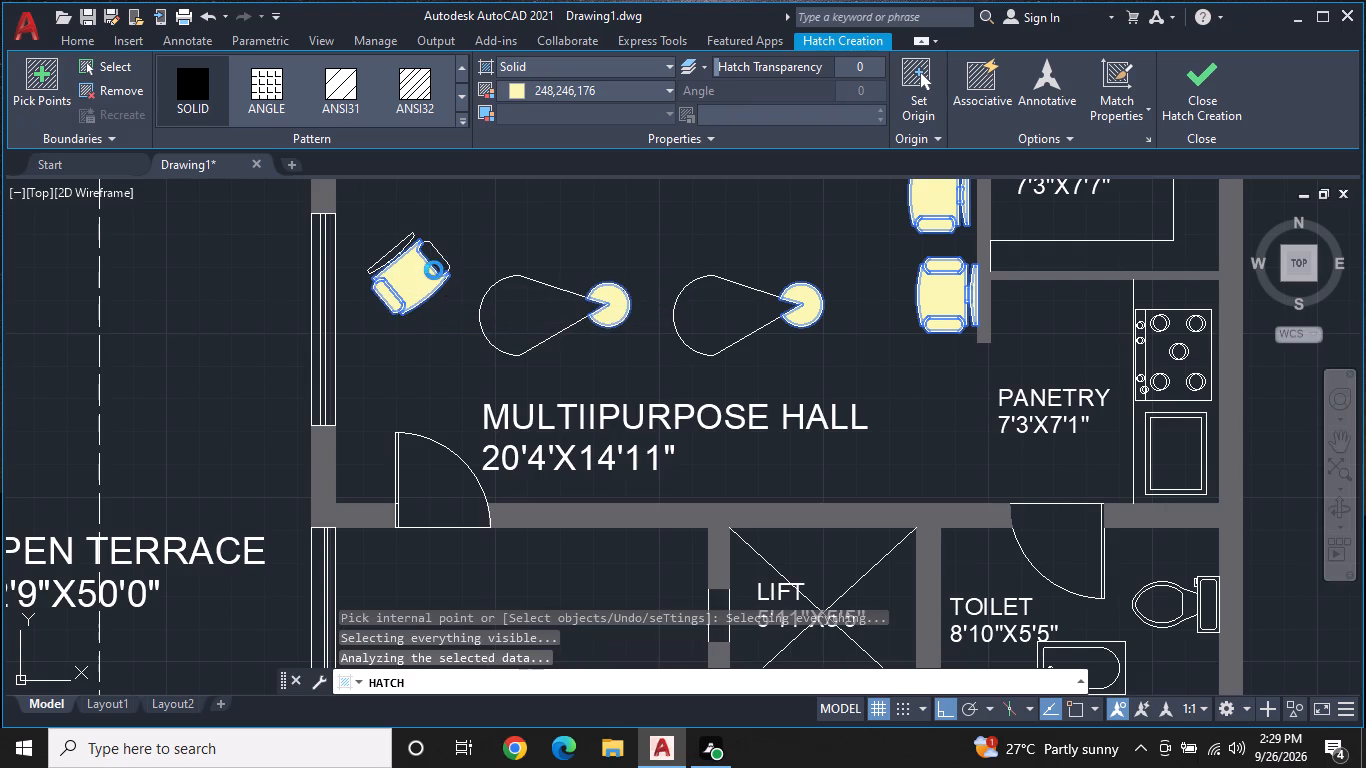
click(832, 269)
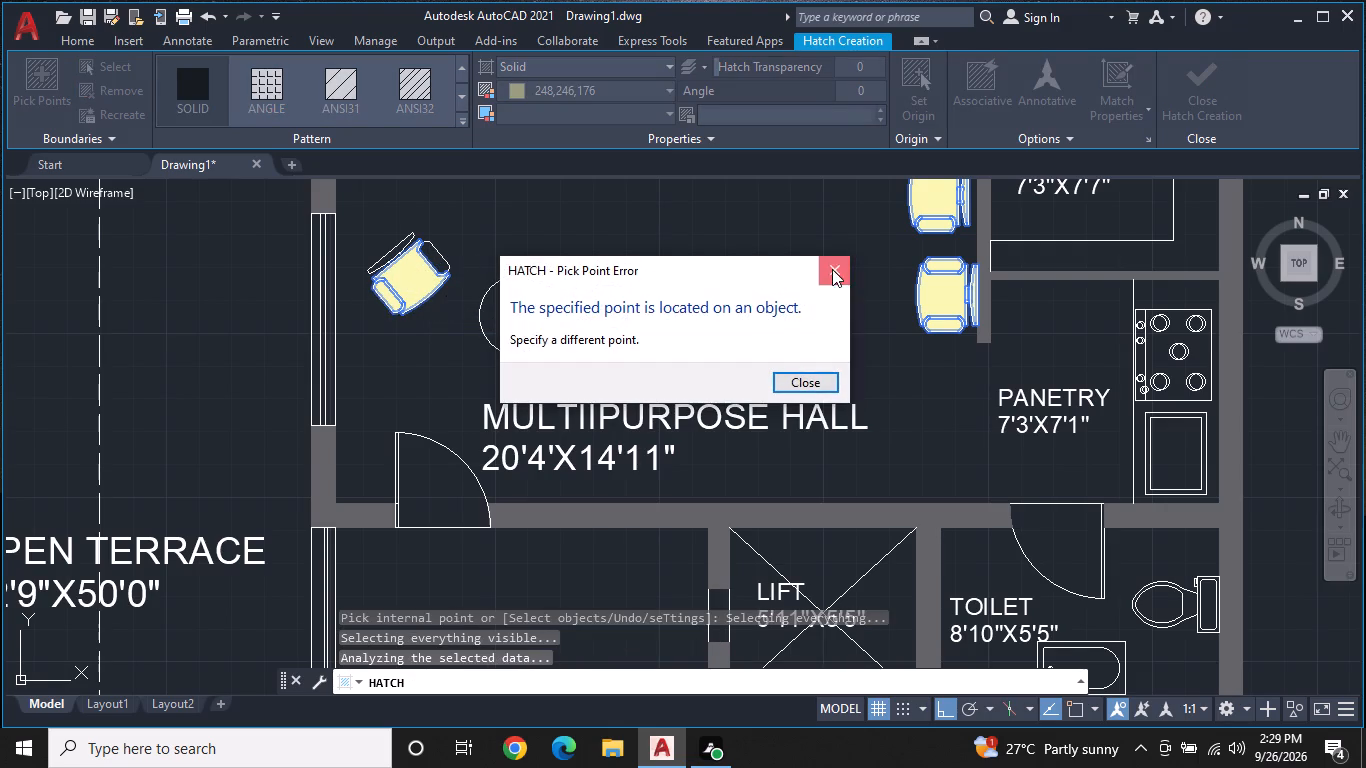
click(444, 264)
scroll(441, 264, up, 2)
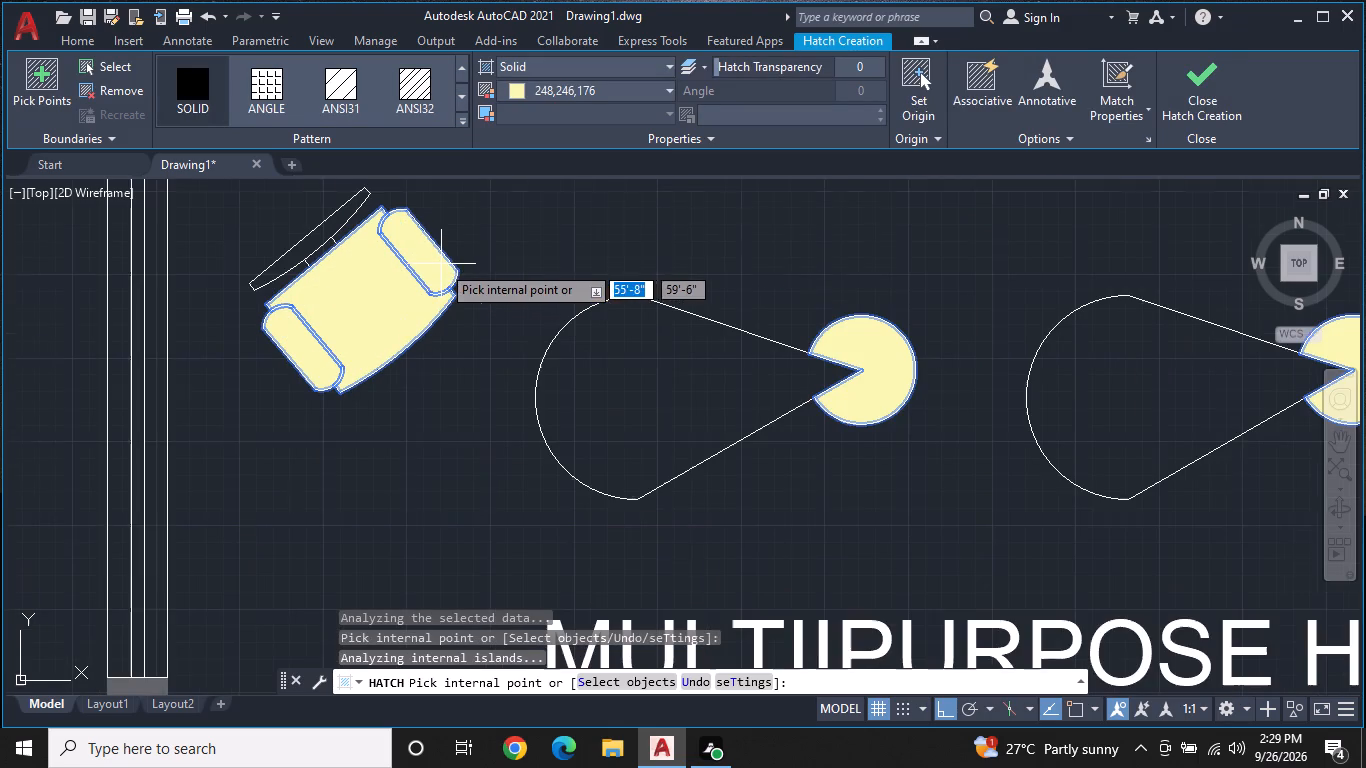
click(314, 243)
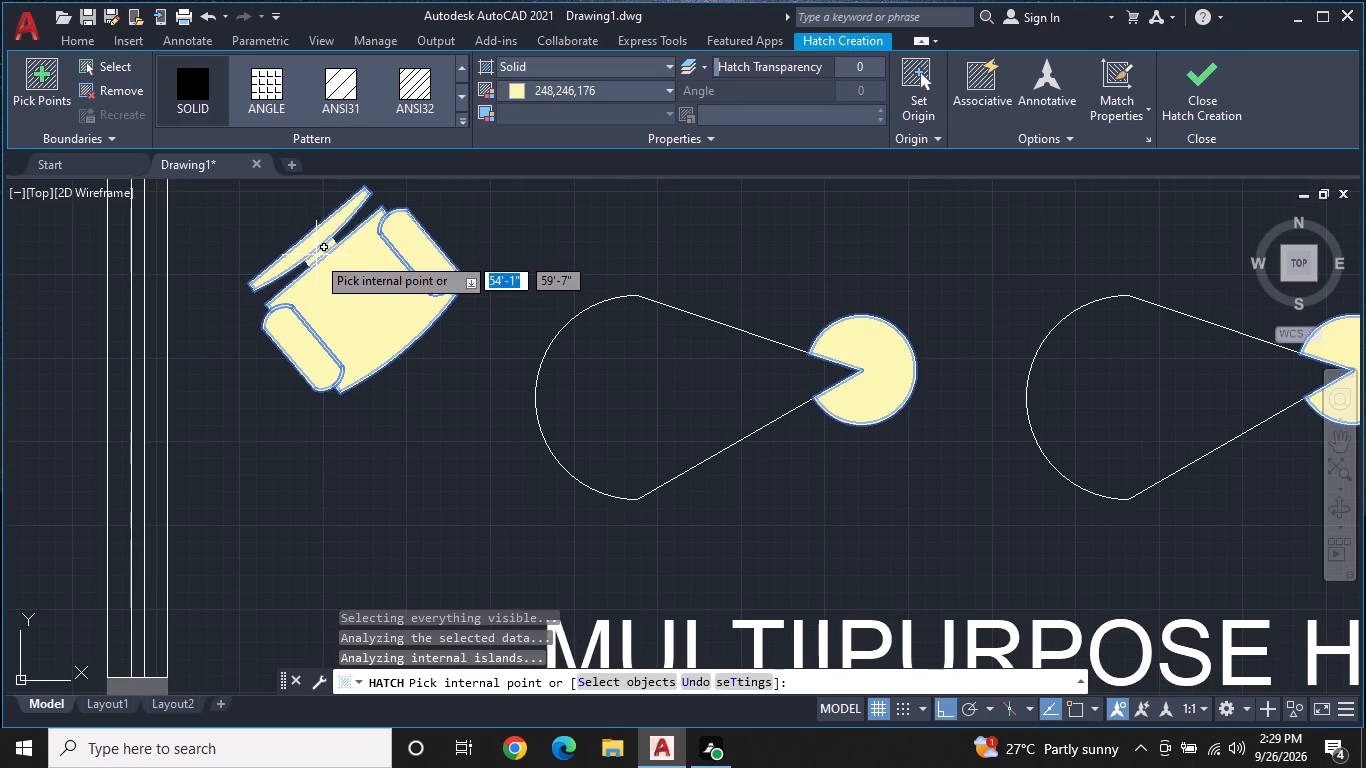
click(316, 255)
key(Escape)
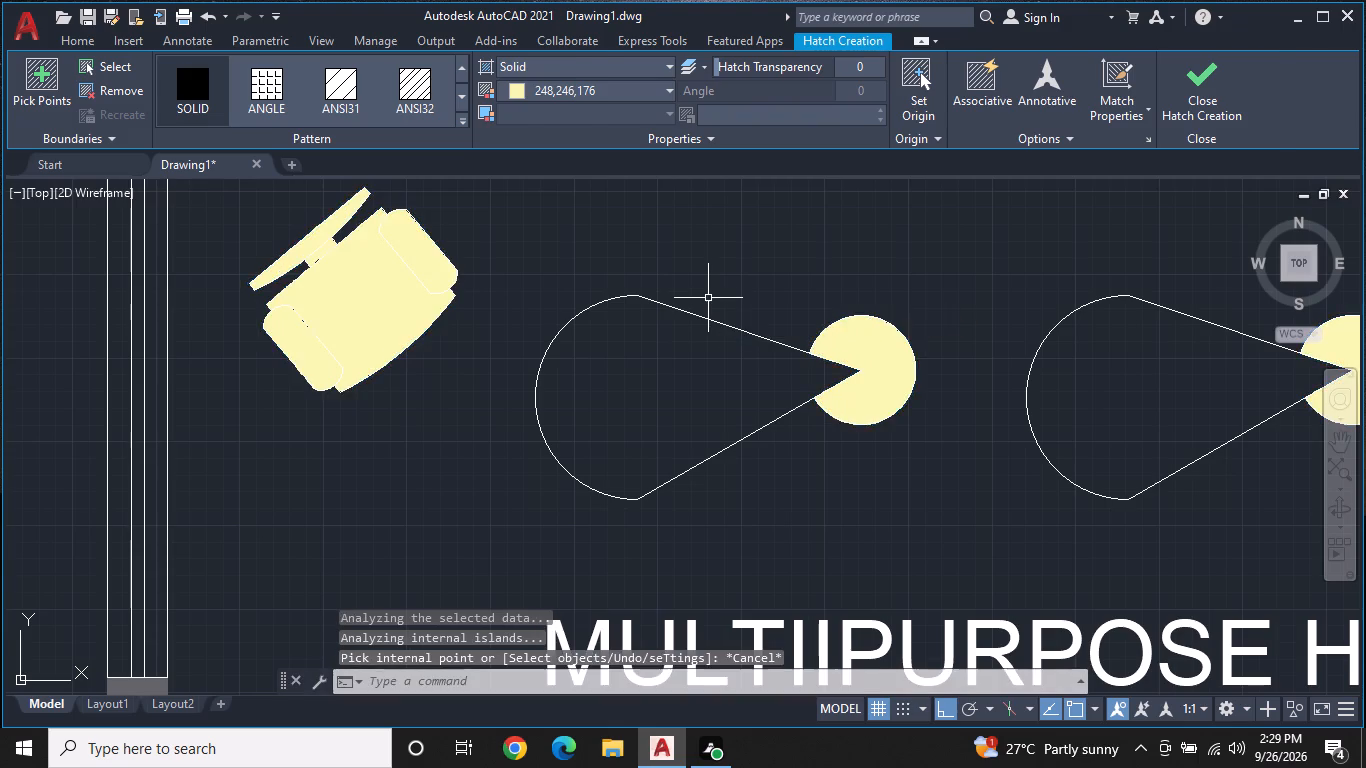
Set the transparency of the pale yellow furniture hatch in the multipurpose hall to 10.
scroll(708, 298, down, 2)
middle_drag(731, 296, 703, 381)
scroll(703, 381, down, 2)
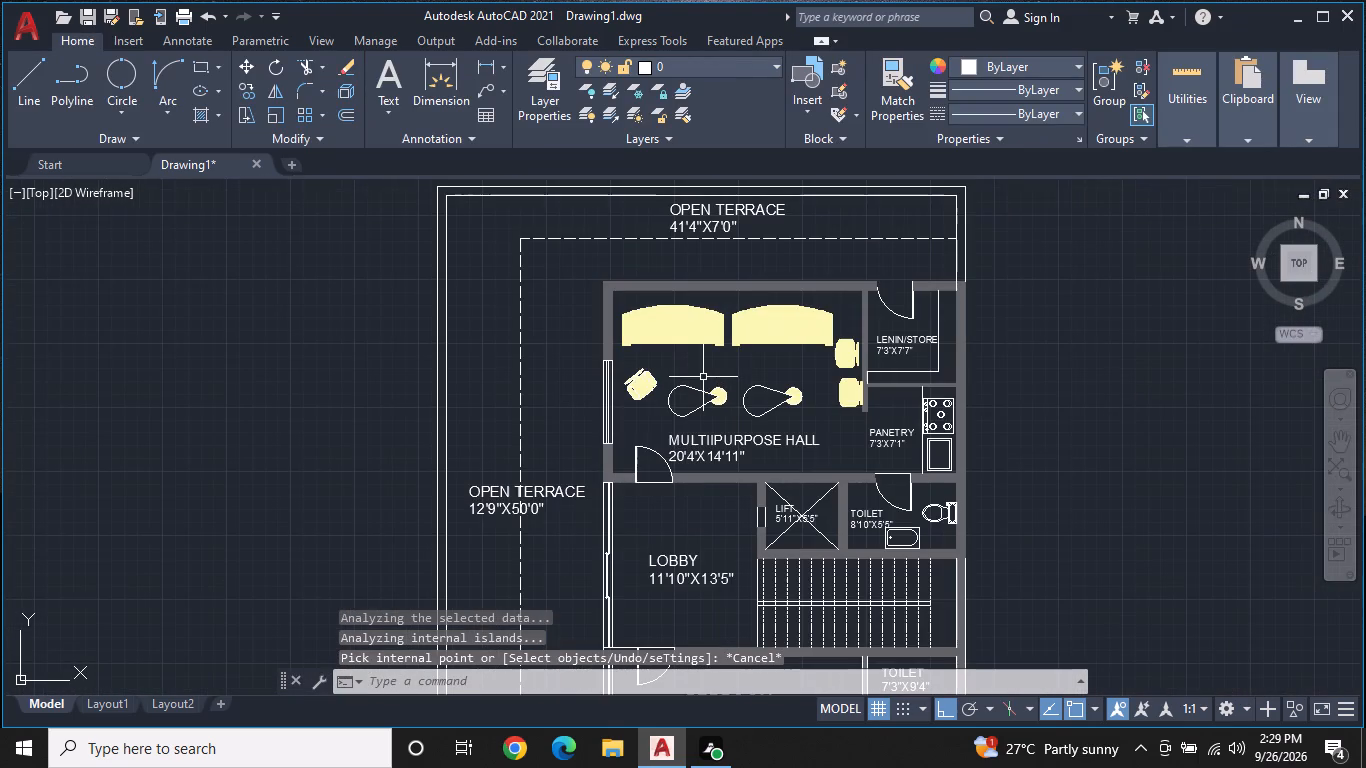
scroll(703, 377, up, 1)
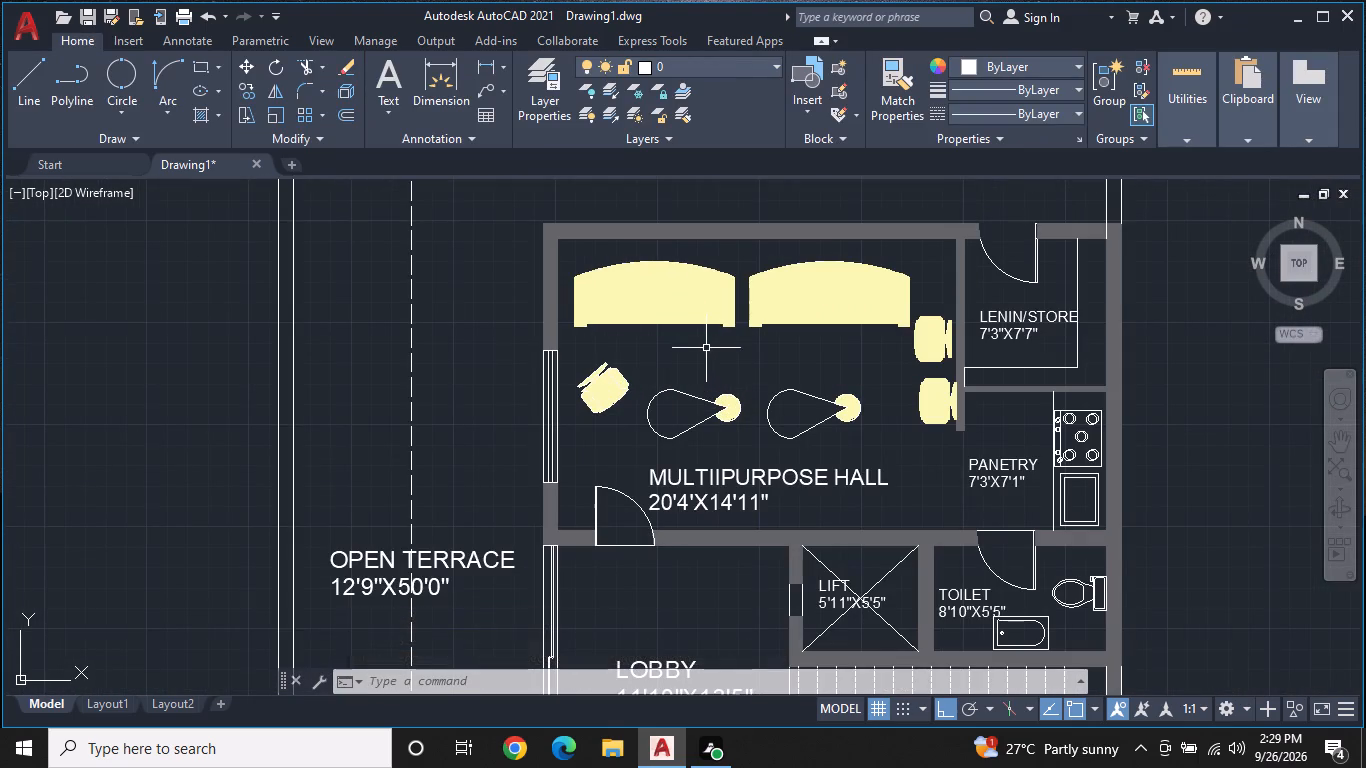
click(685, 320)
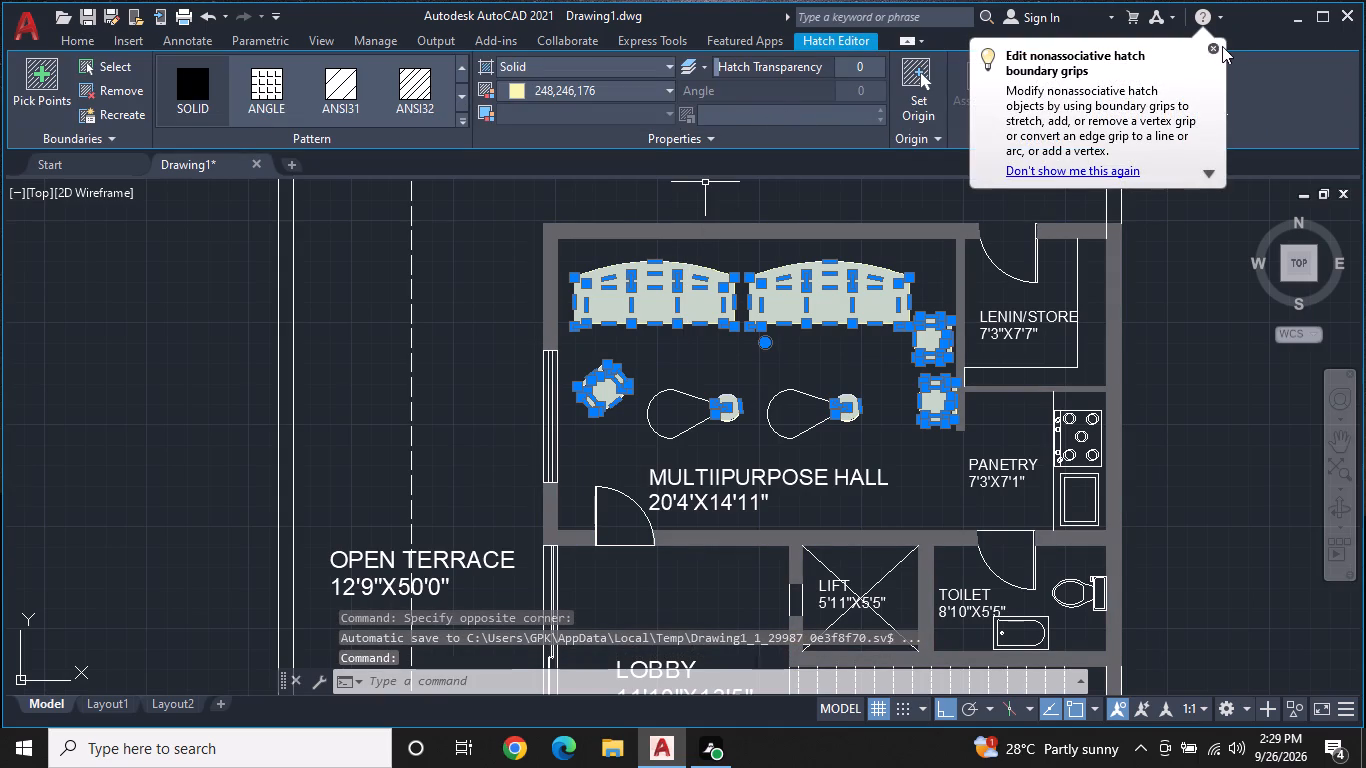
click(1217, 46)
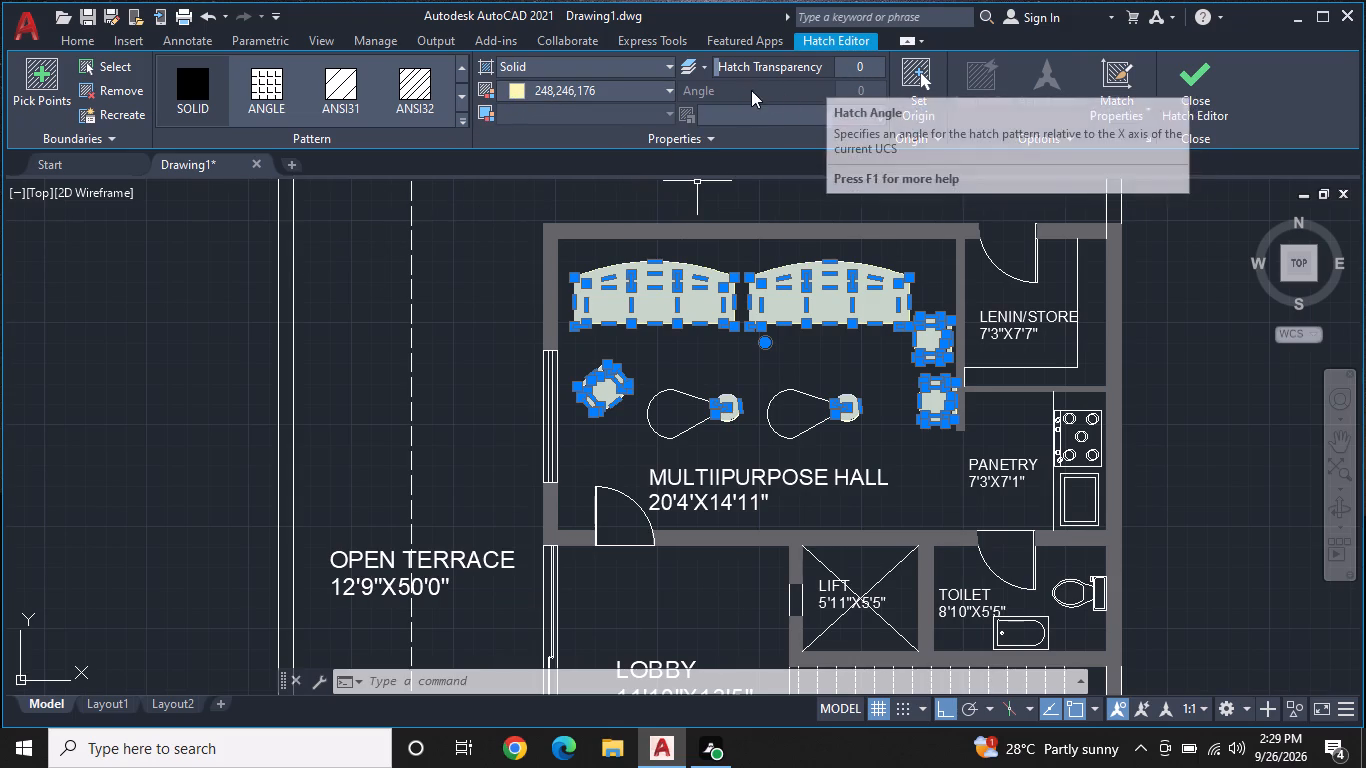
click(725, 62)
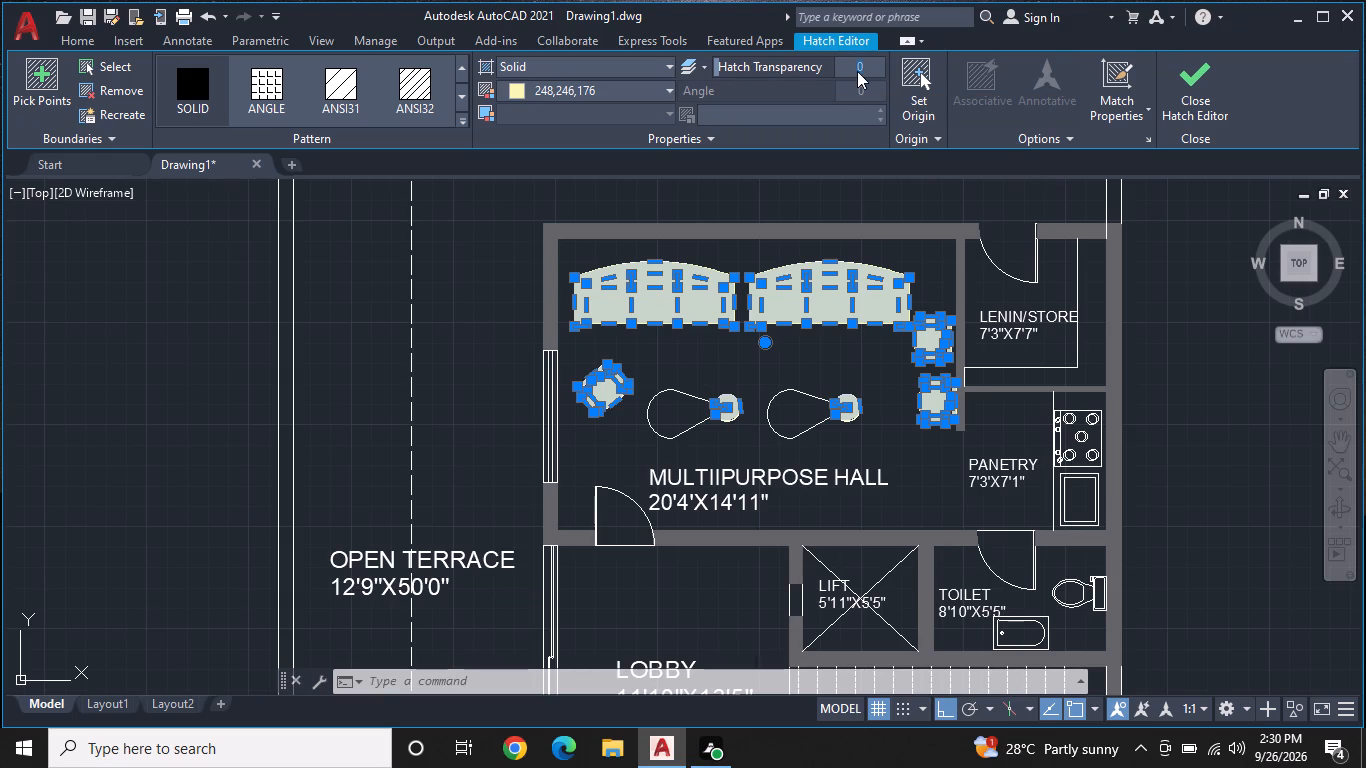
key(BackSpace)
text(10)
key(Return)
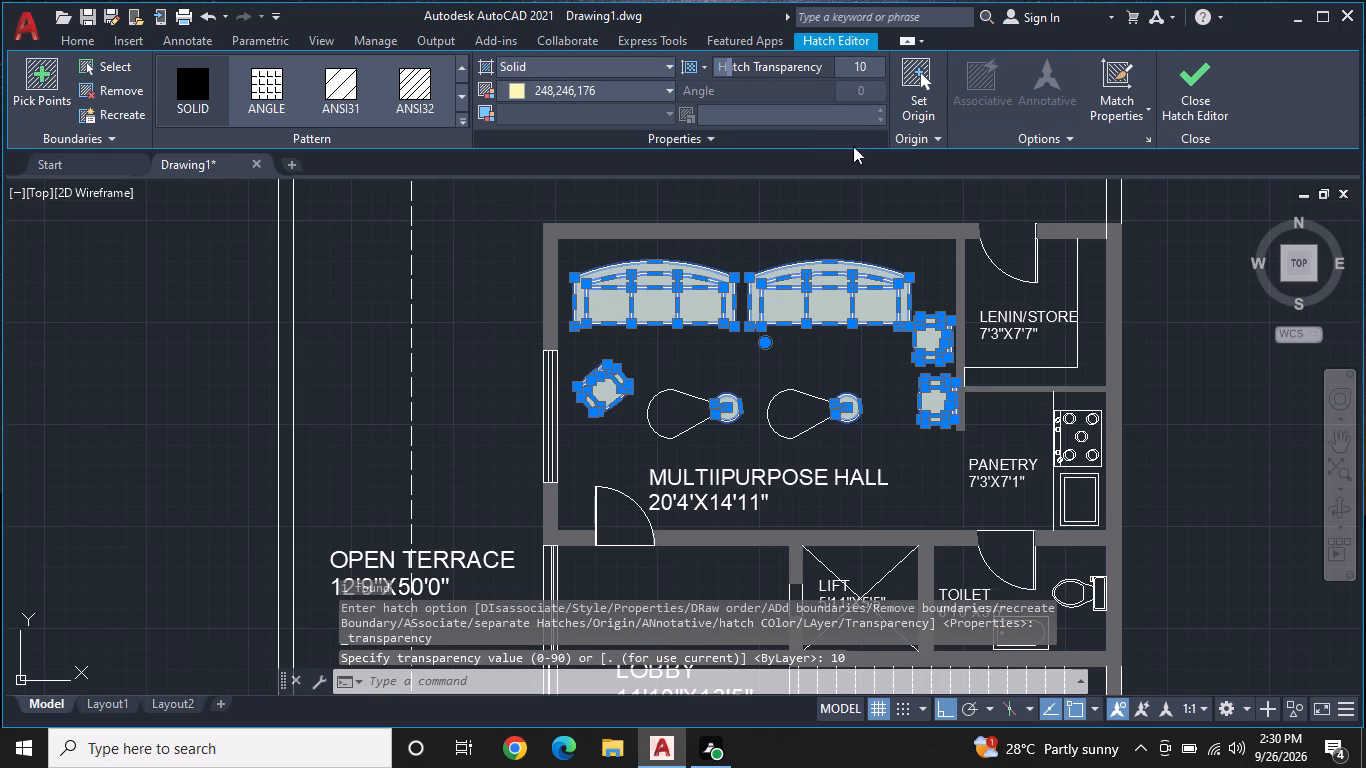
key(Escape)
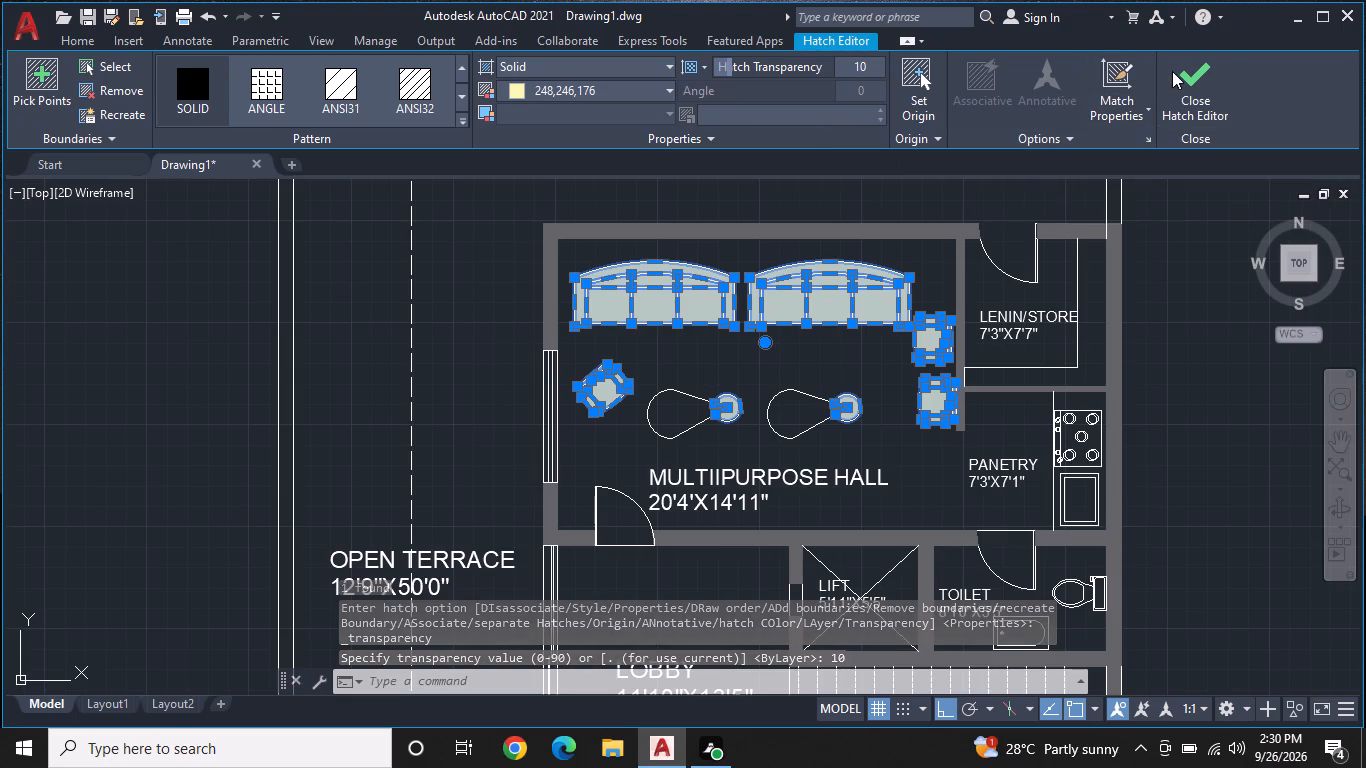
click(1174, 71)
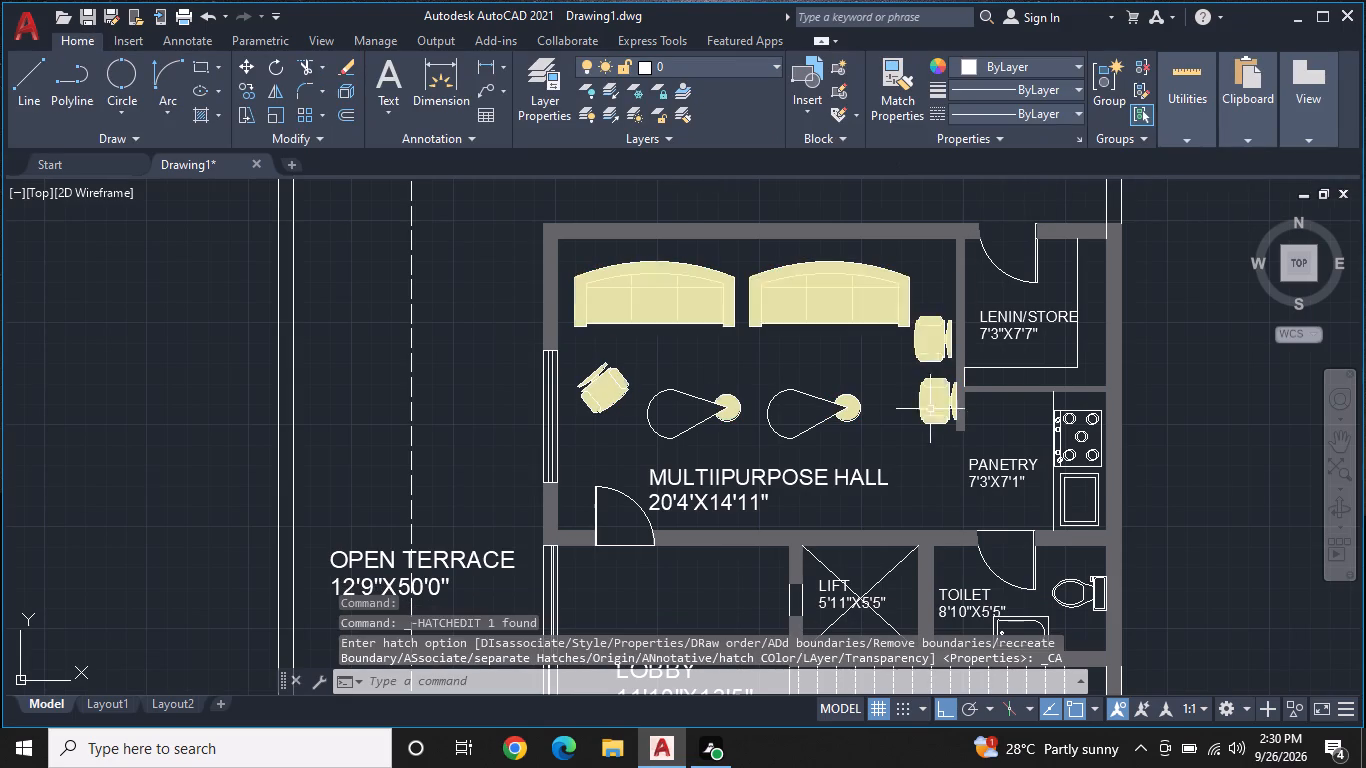
Set the transparency of the pale yellow furniture hatch in the multipurpose hall to 20.
middle_drag(911, 429, 910, 363)
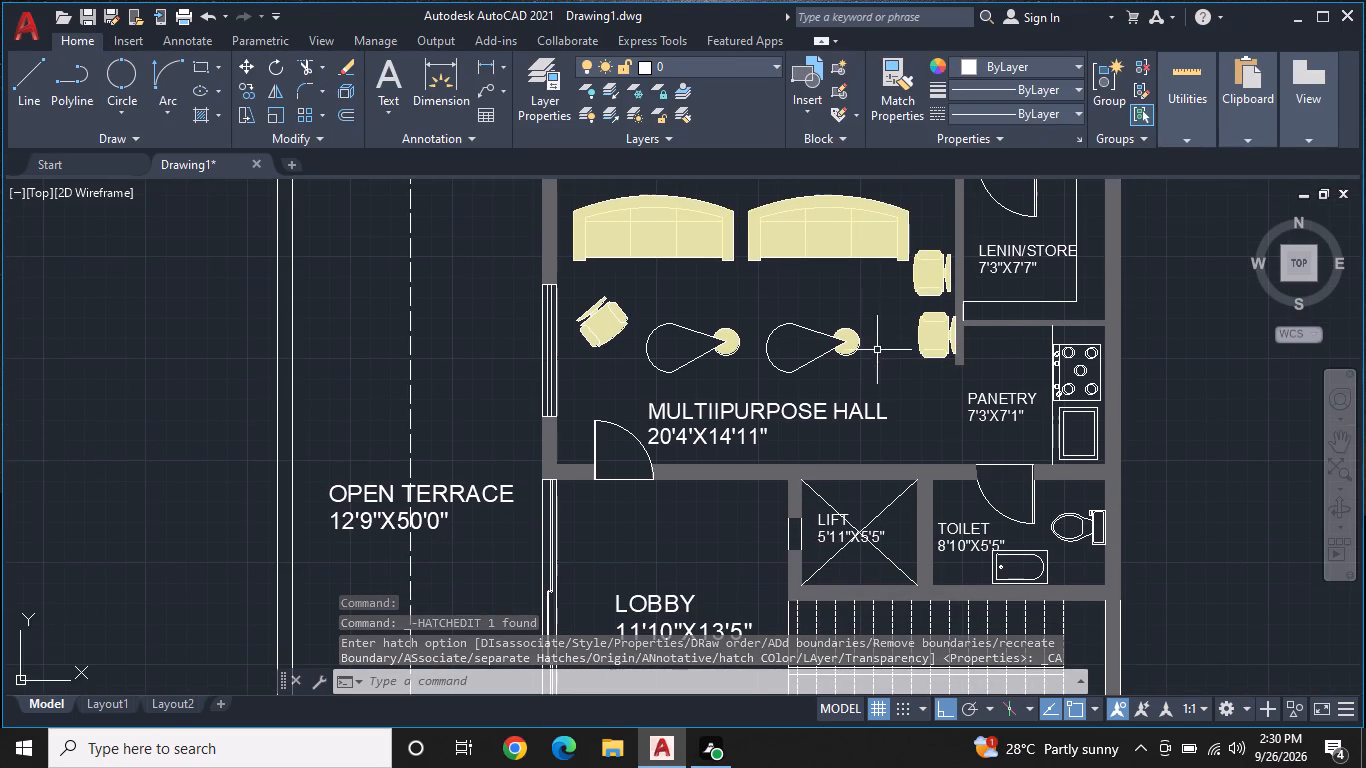
click(811, 230)
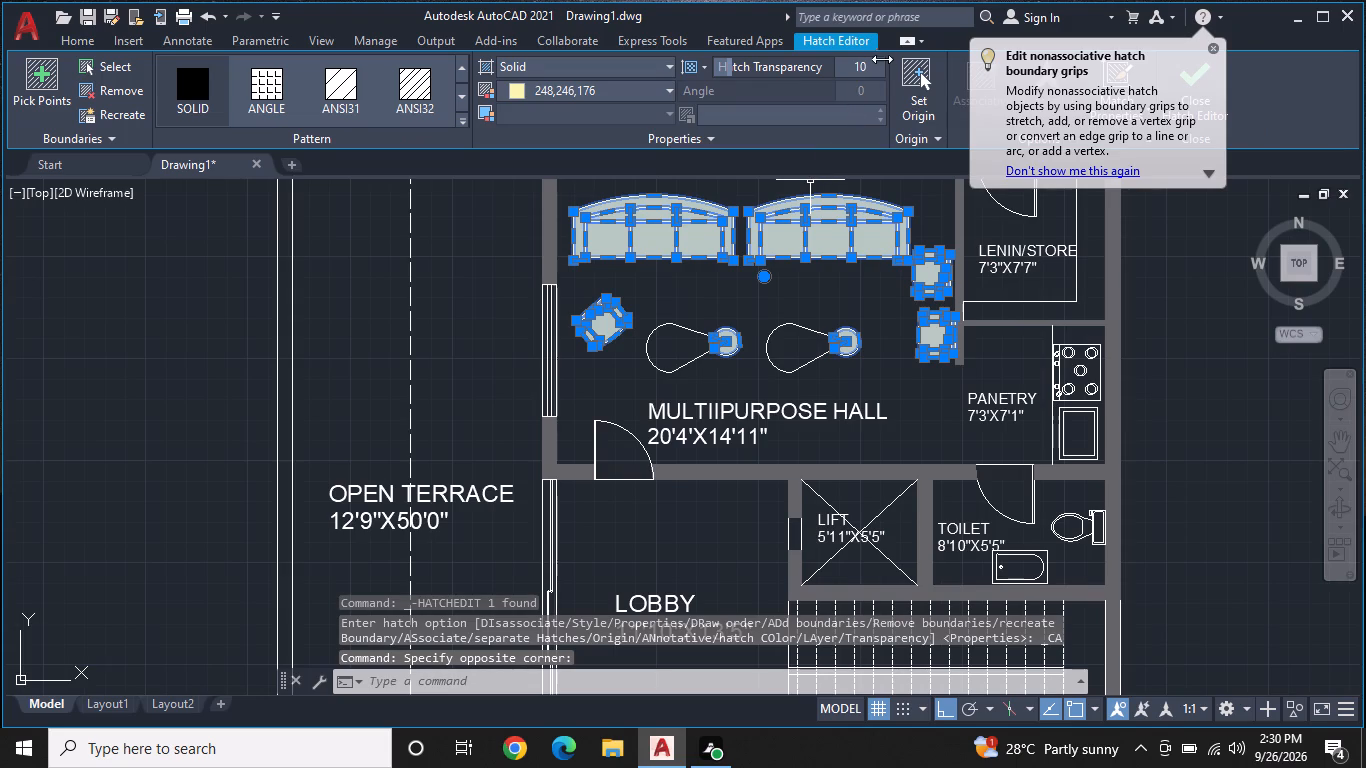
click(865, 70)
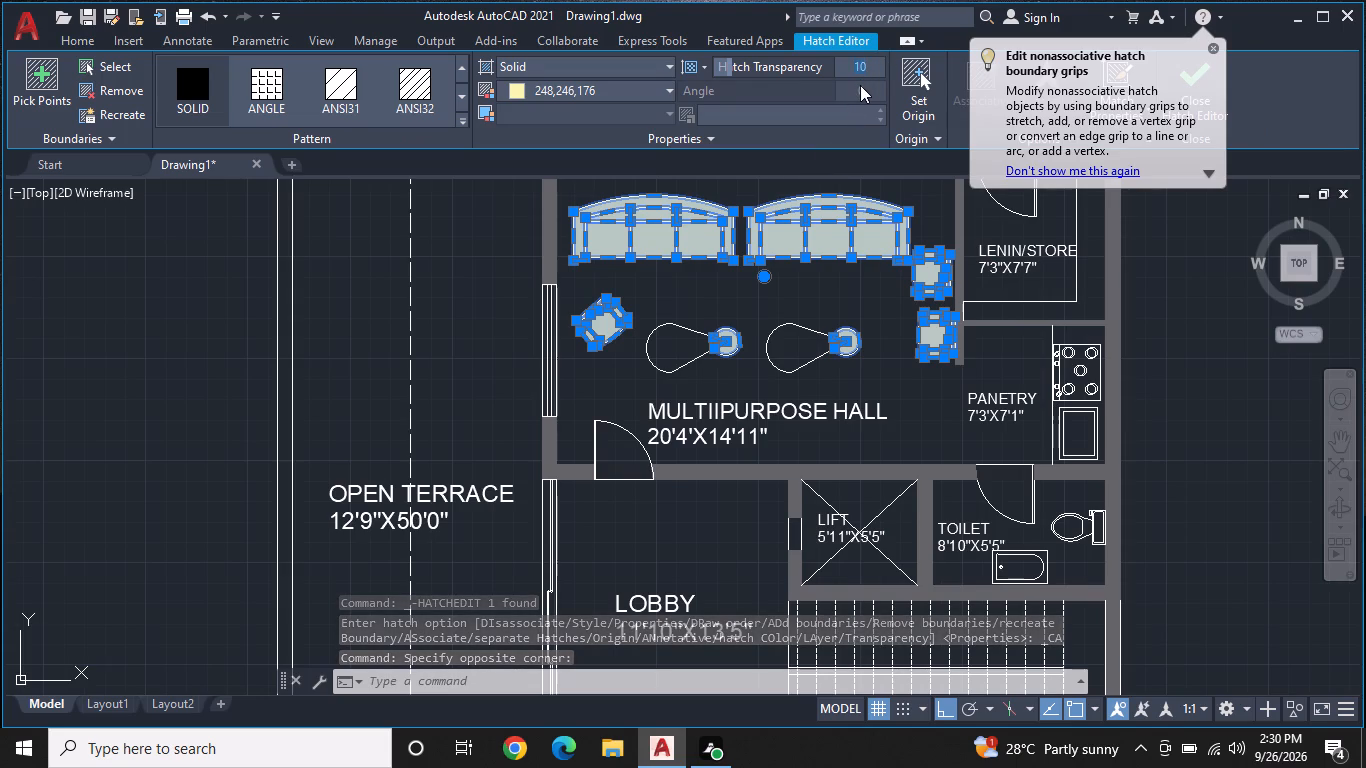
key(BackSpace)
text(20)
key(Return)
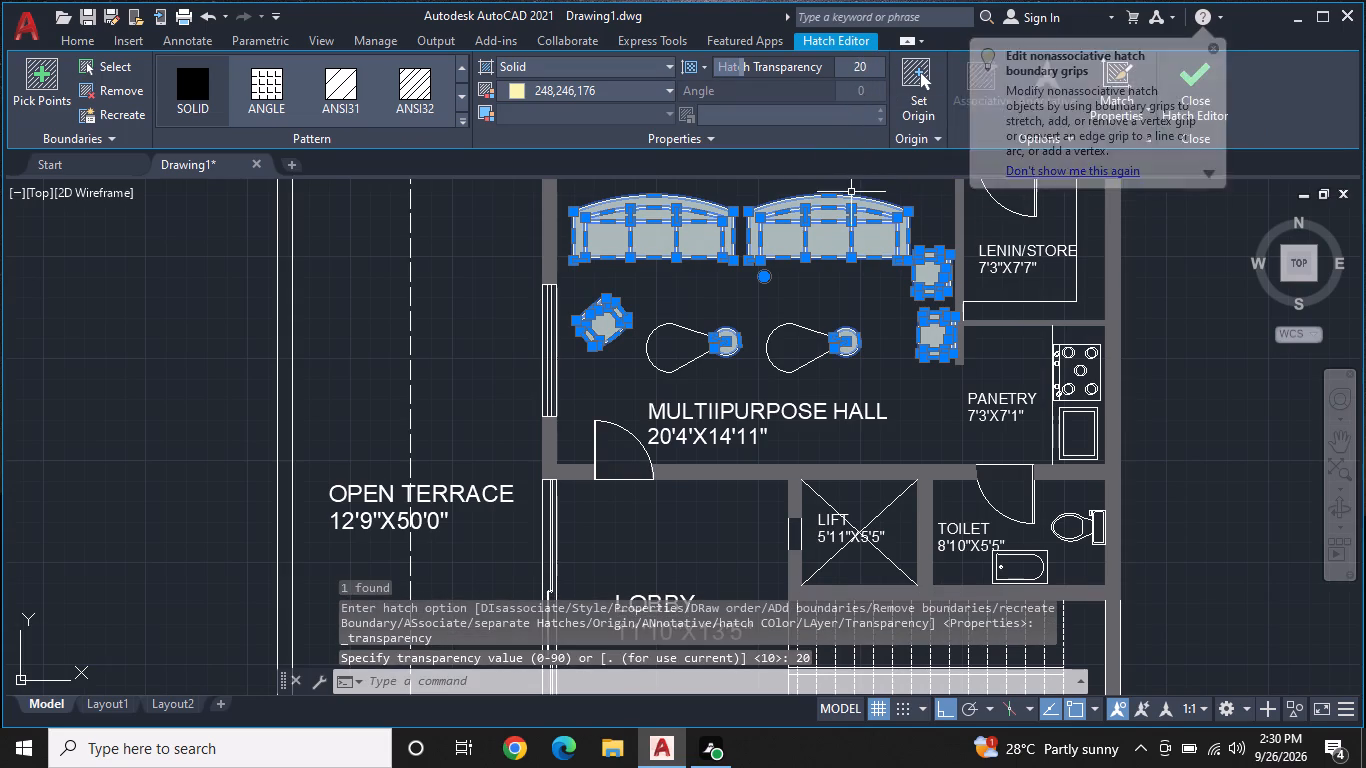
key(Escape)
Fill the teardrop-shaped tops of both tables in the multipurpose hall with a solid hatch in grey index colour 8.
scroll(855, 324, down, 1)
middle_drag(862, 362, 742, 322)
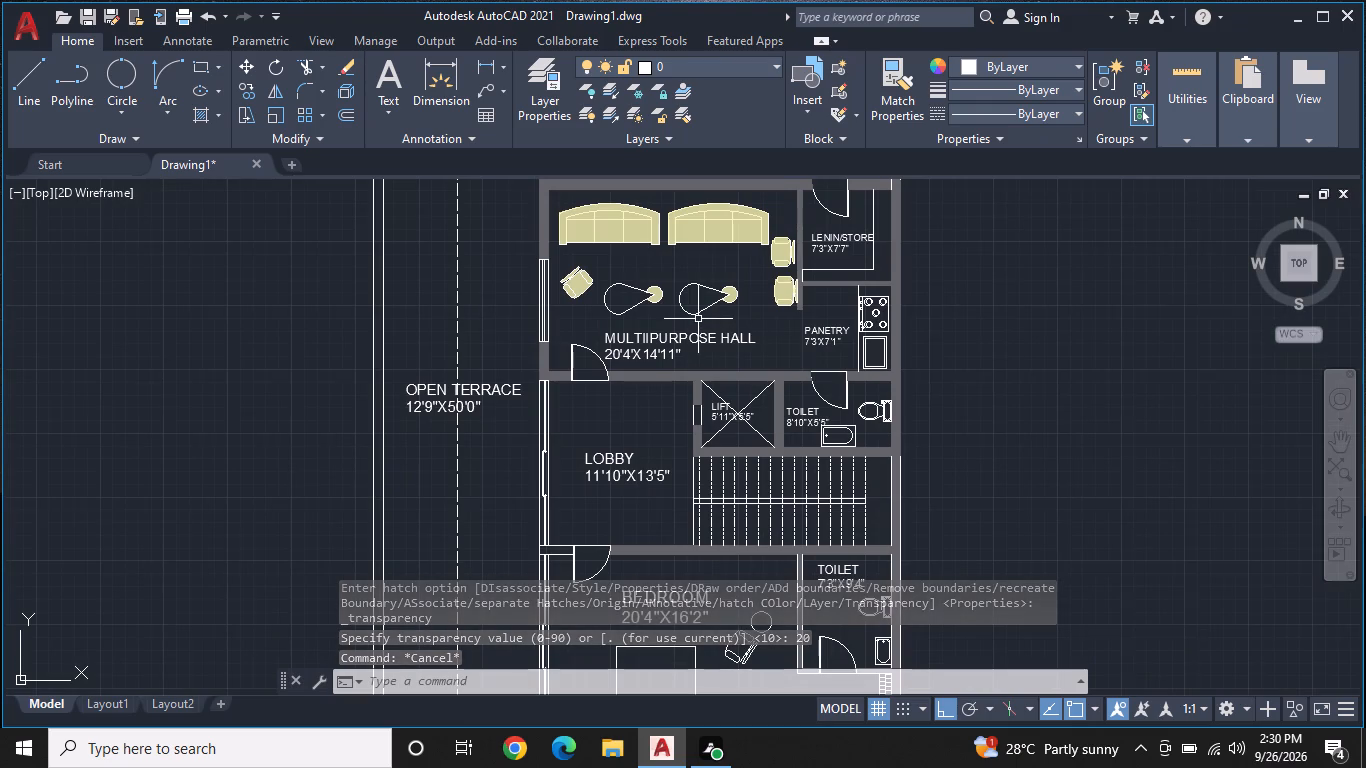
scroll(698, 319, up, 1)
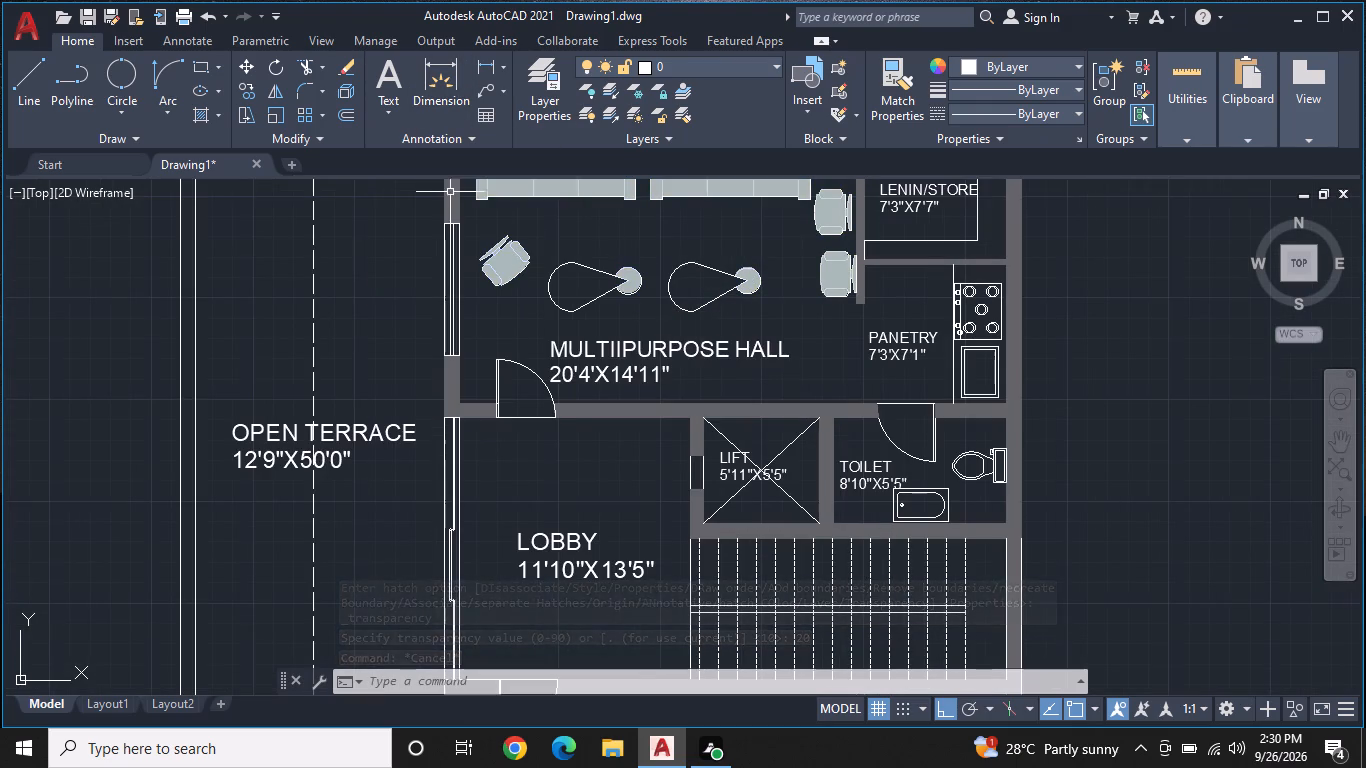
text(H)
key(space)
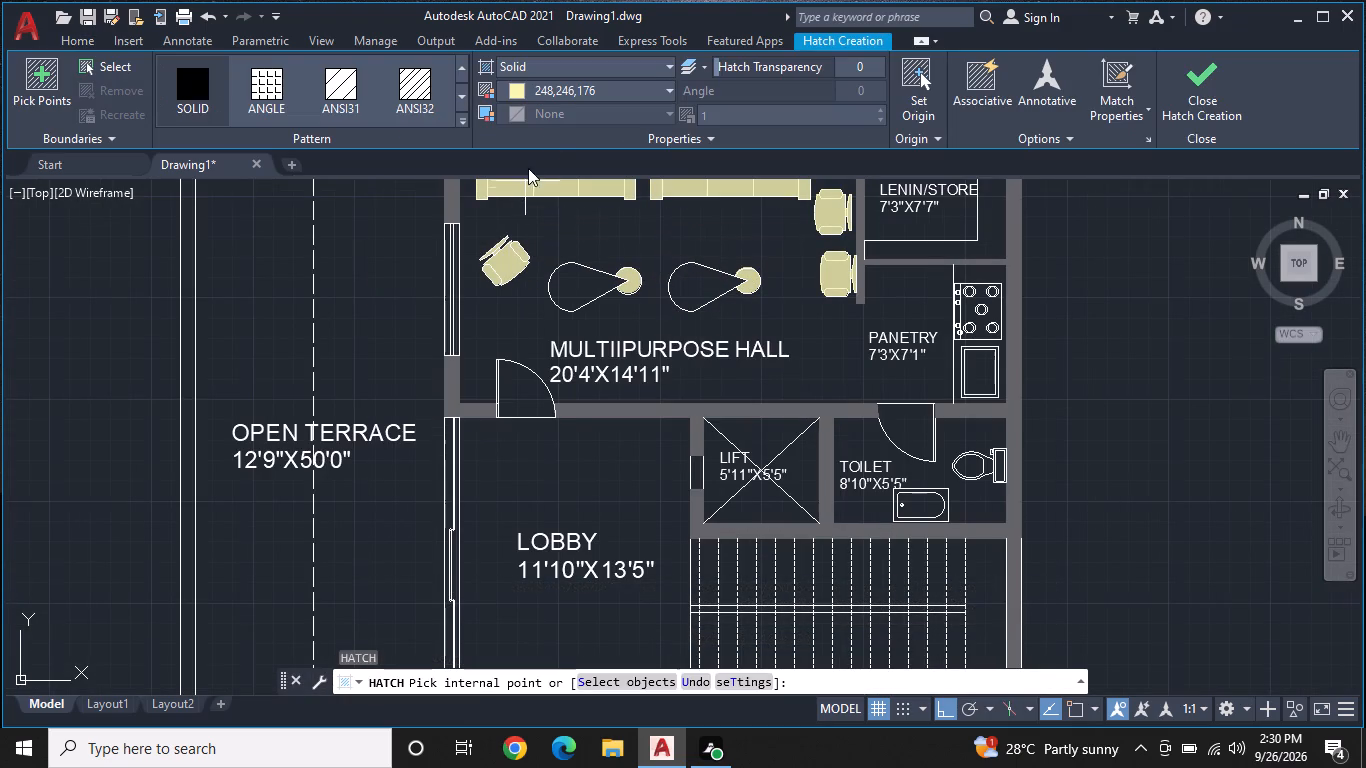
click(599, 85)
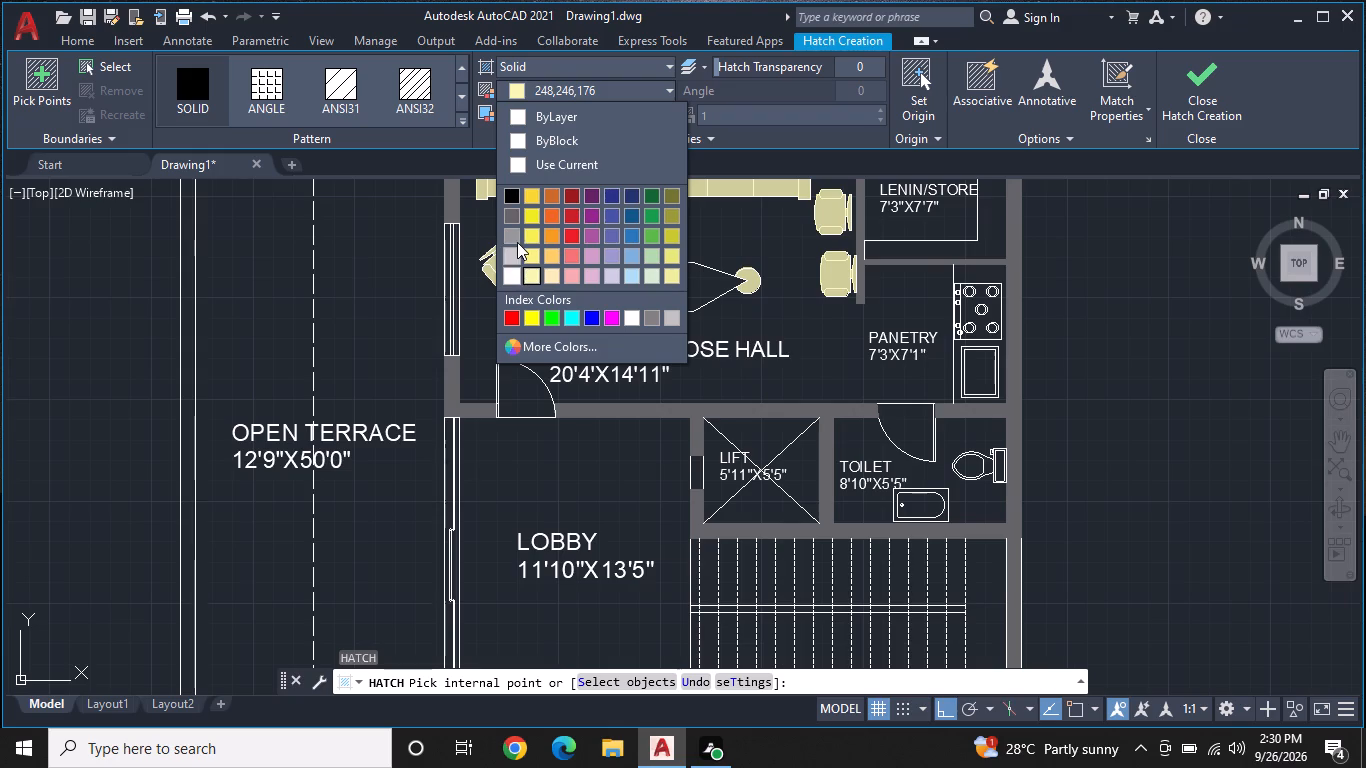
click(652, 317)
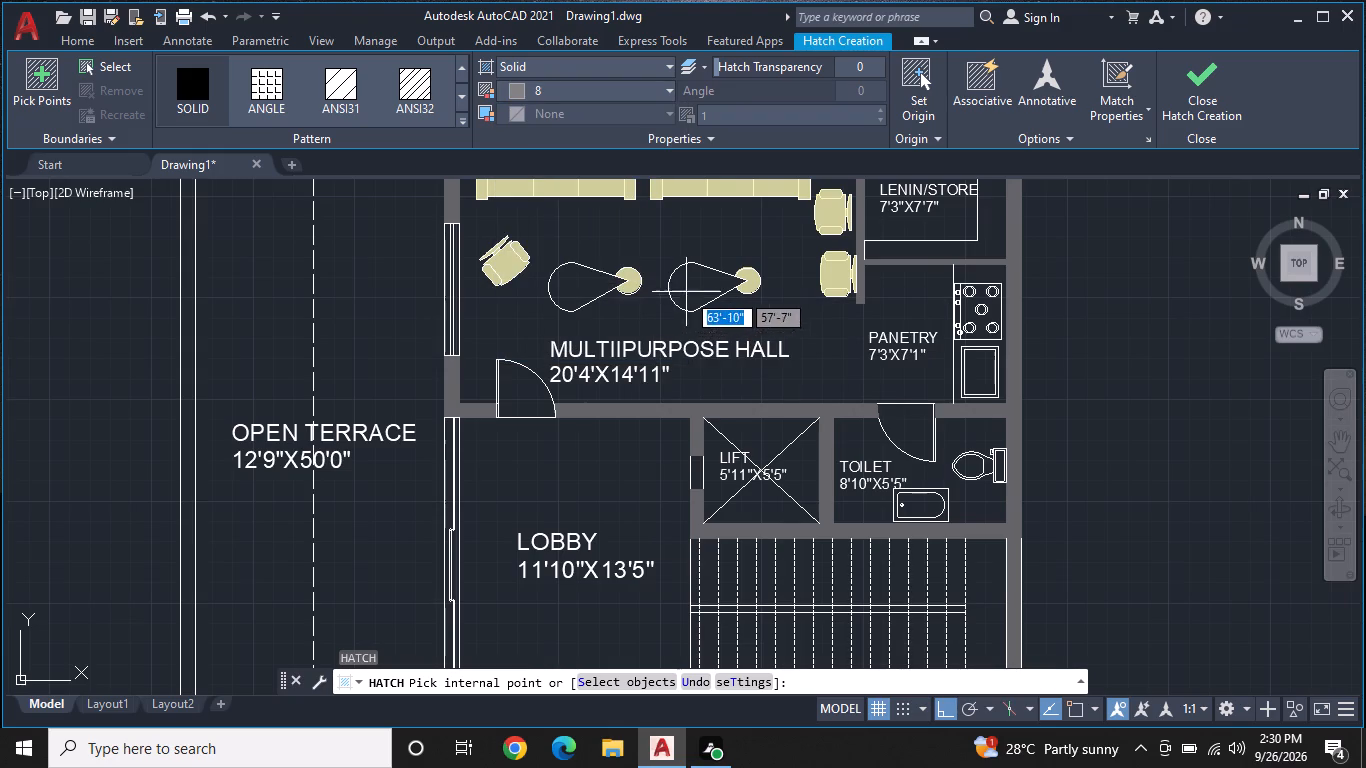
click(686, 292)
click(573, 291)
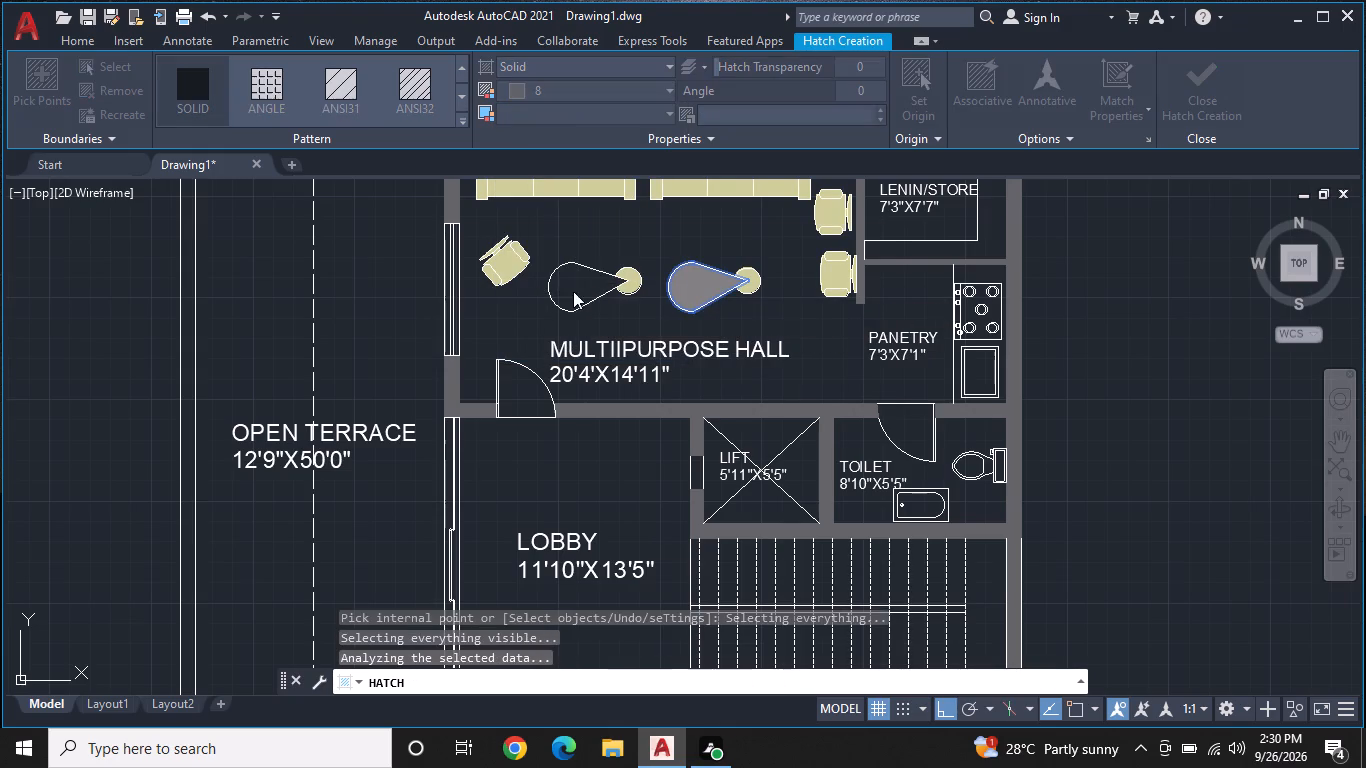
click(883, 238)
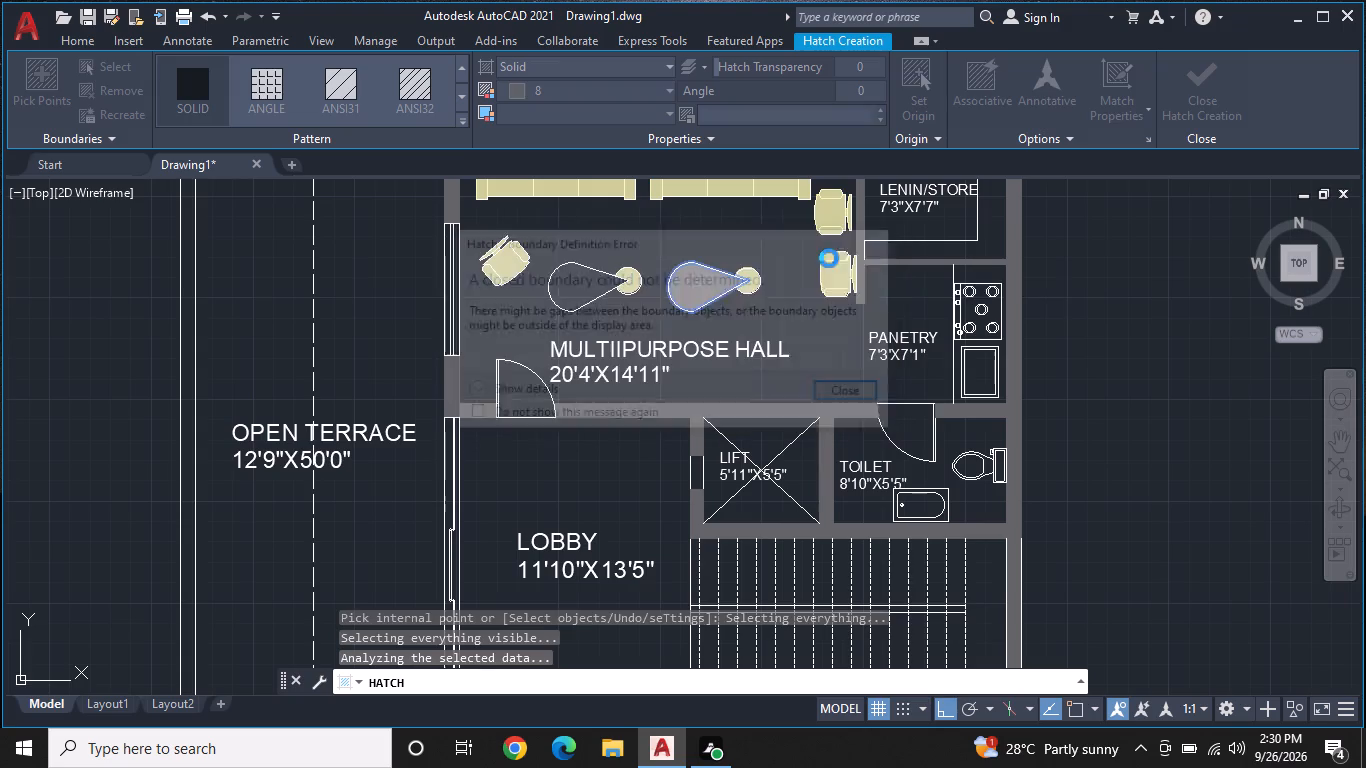
key(Escape)
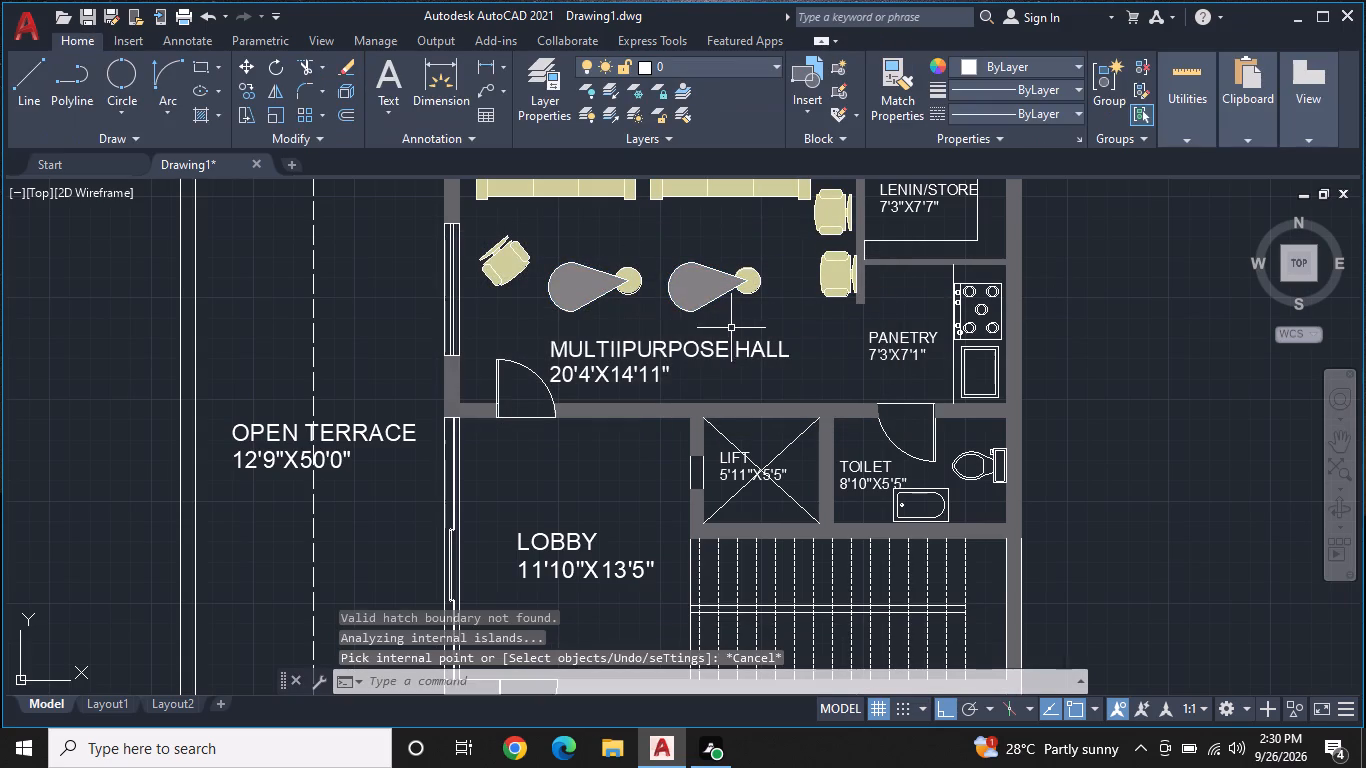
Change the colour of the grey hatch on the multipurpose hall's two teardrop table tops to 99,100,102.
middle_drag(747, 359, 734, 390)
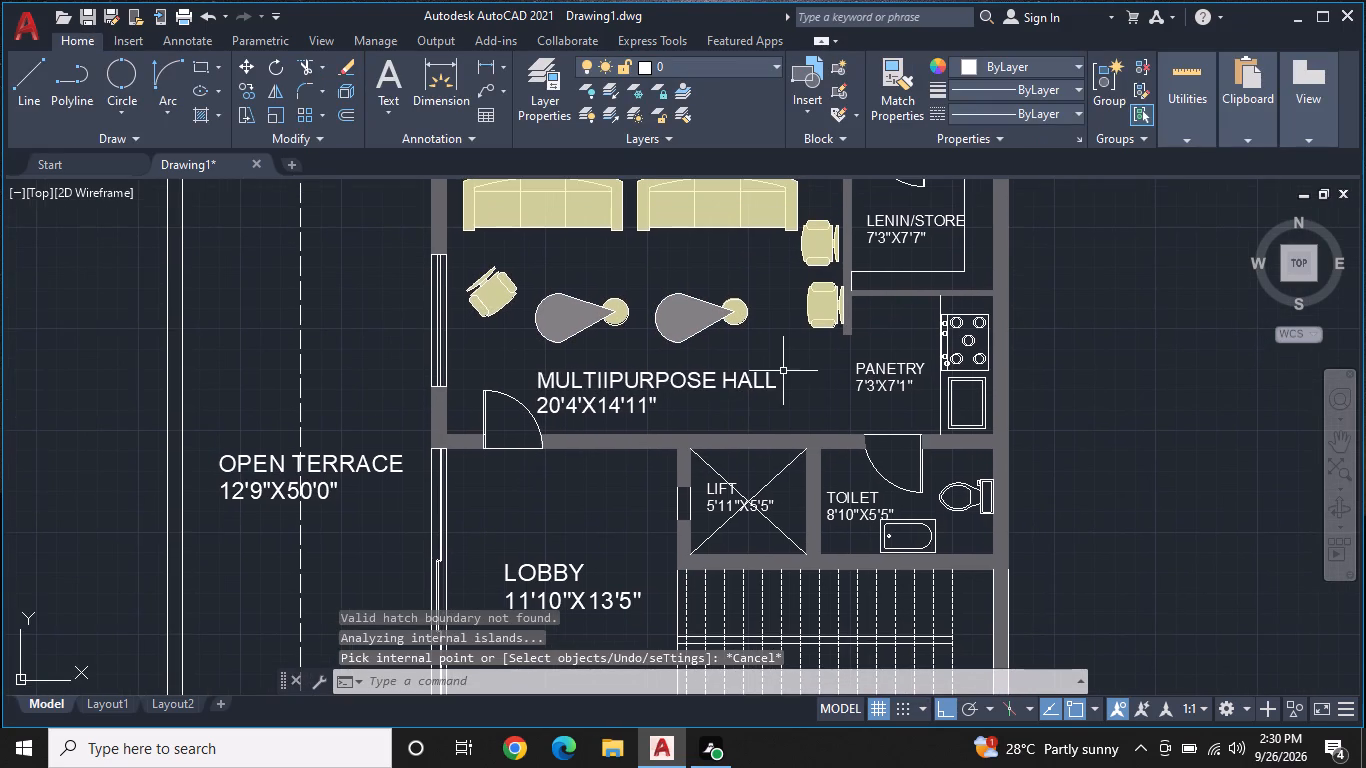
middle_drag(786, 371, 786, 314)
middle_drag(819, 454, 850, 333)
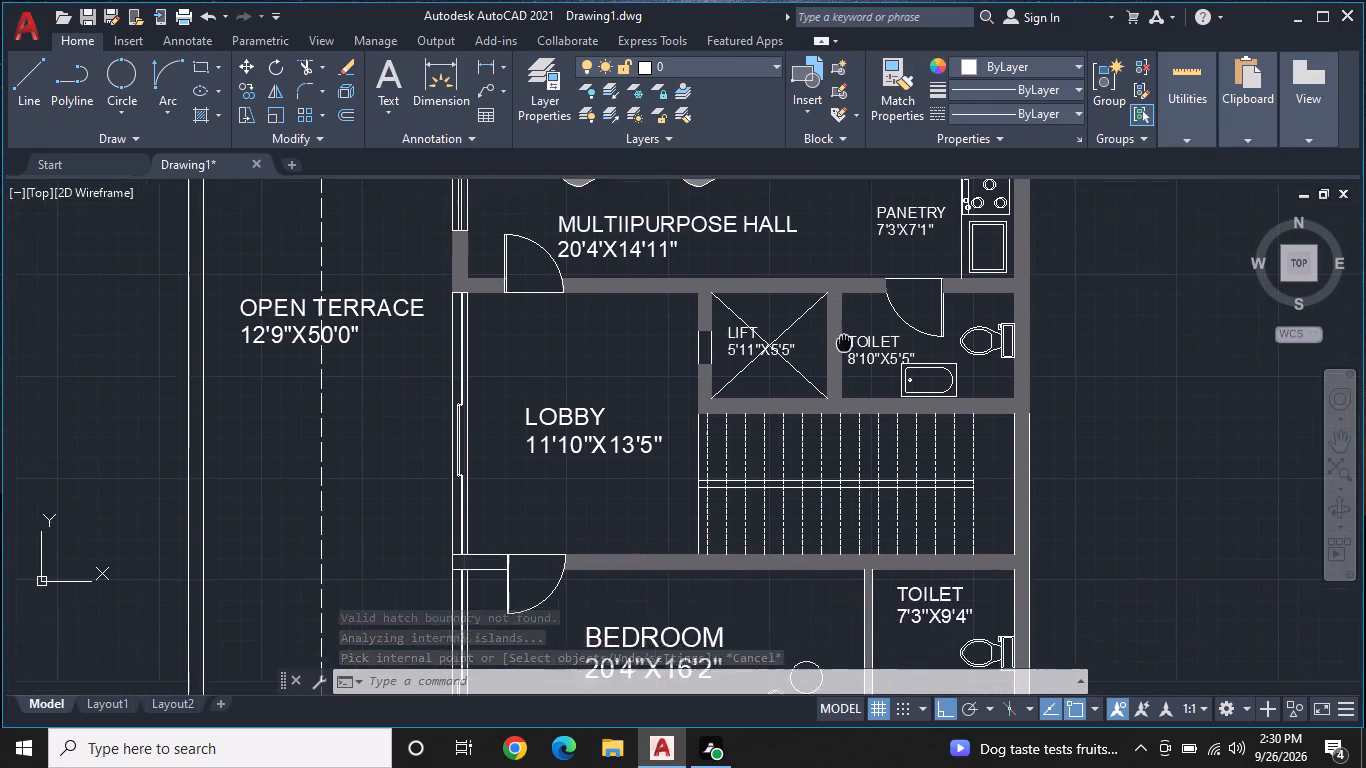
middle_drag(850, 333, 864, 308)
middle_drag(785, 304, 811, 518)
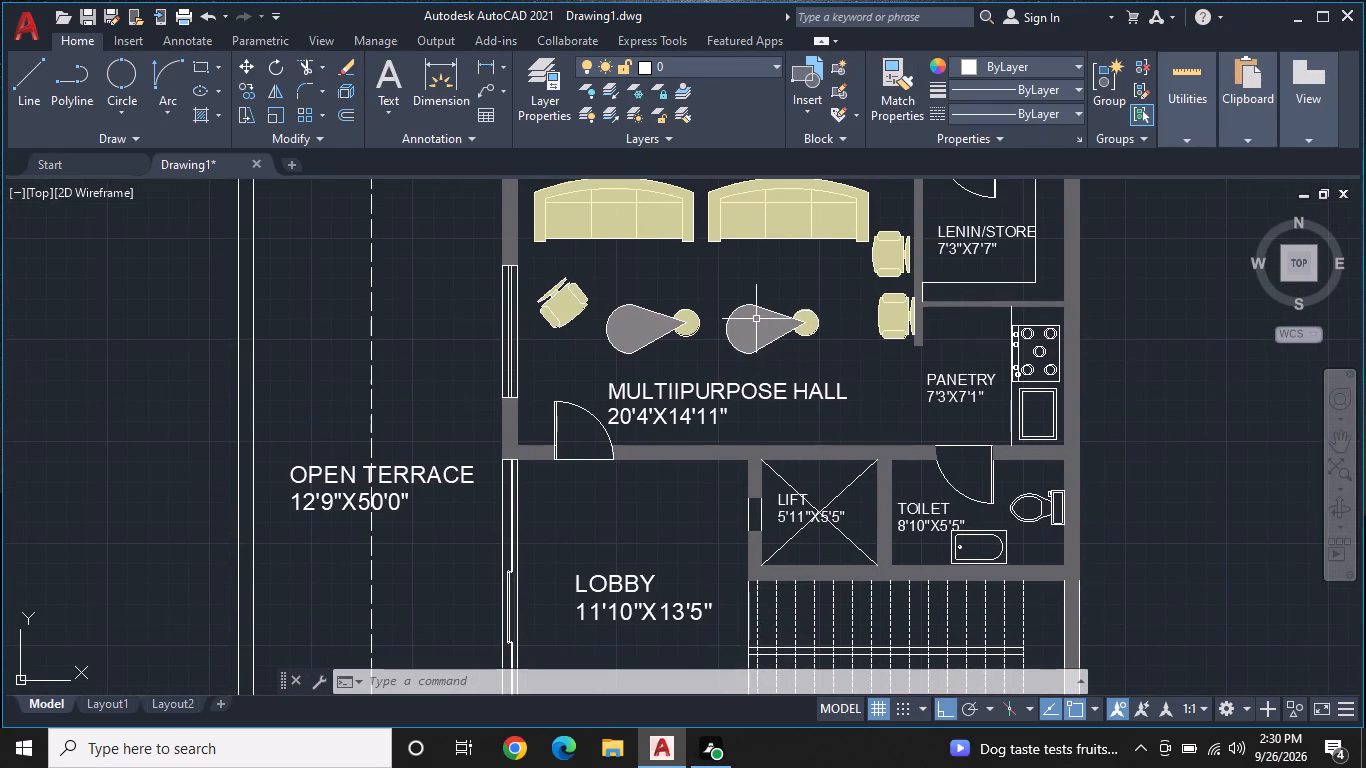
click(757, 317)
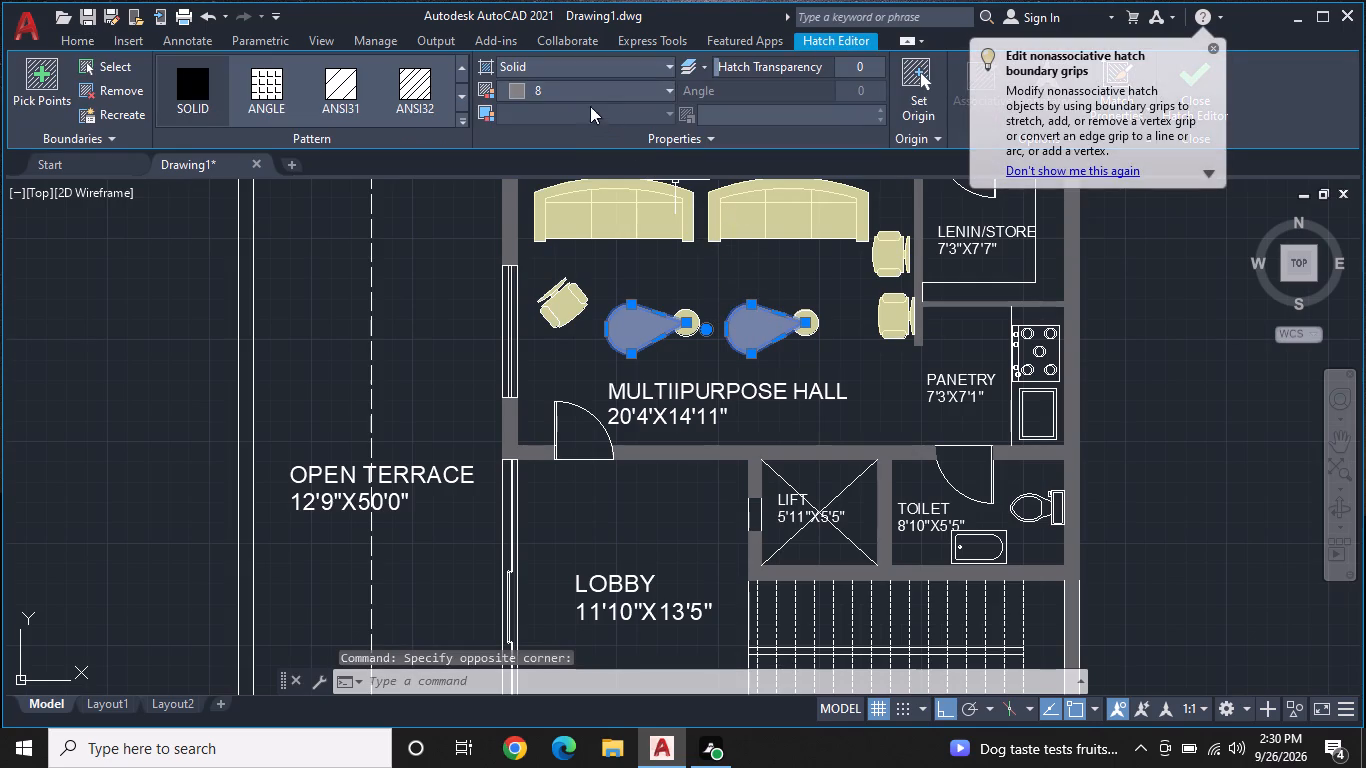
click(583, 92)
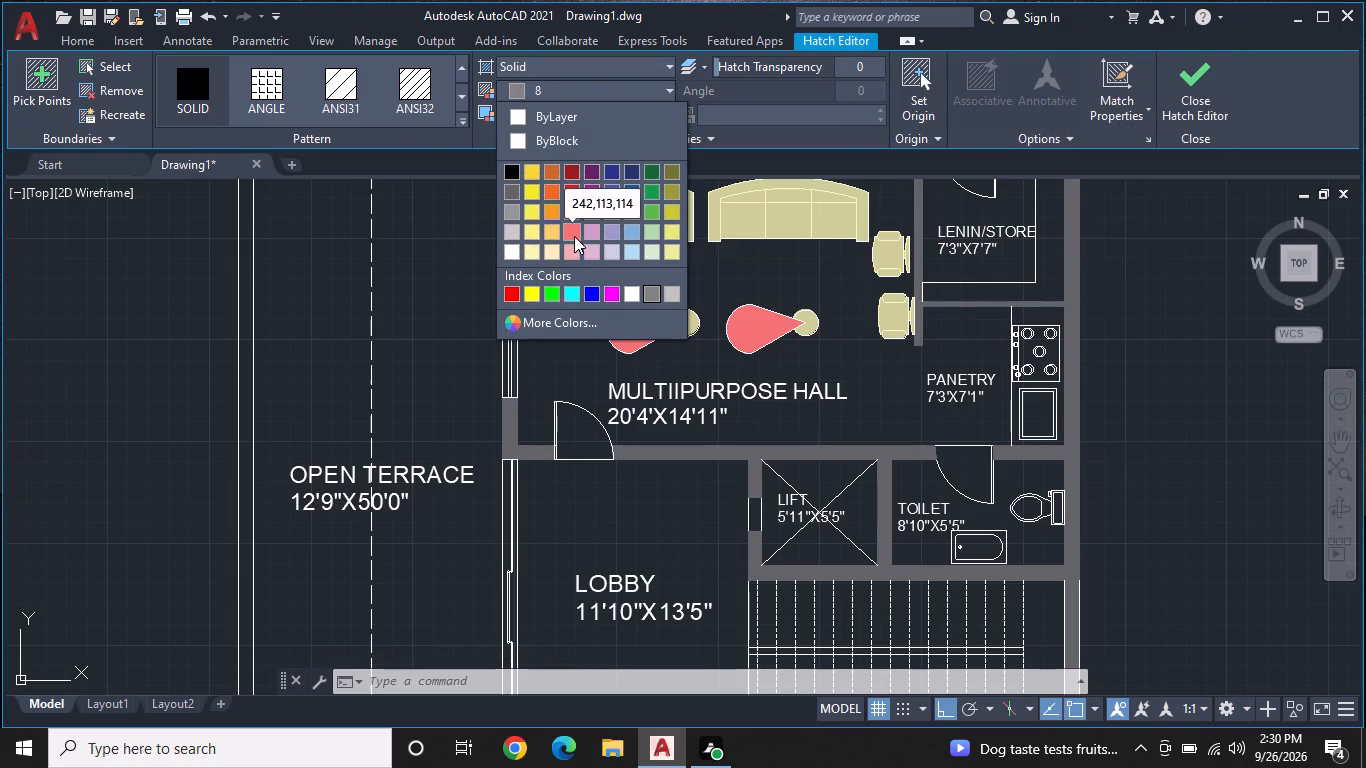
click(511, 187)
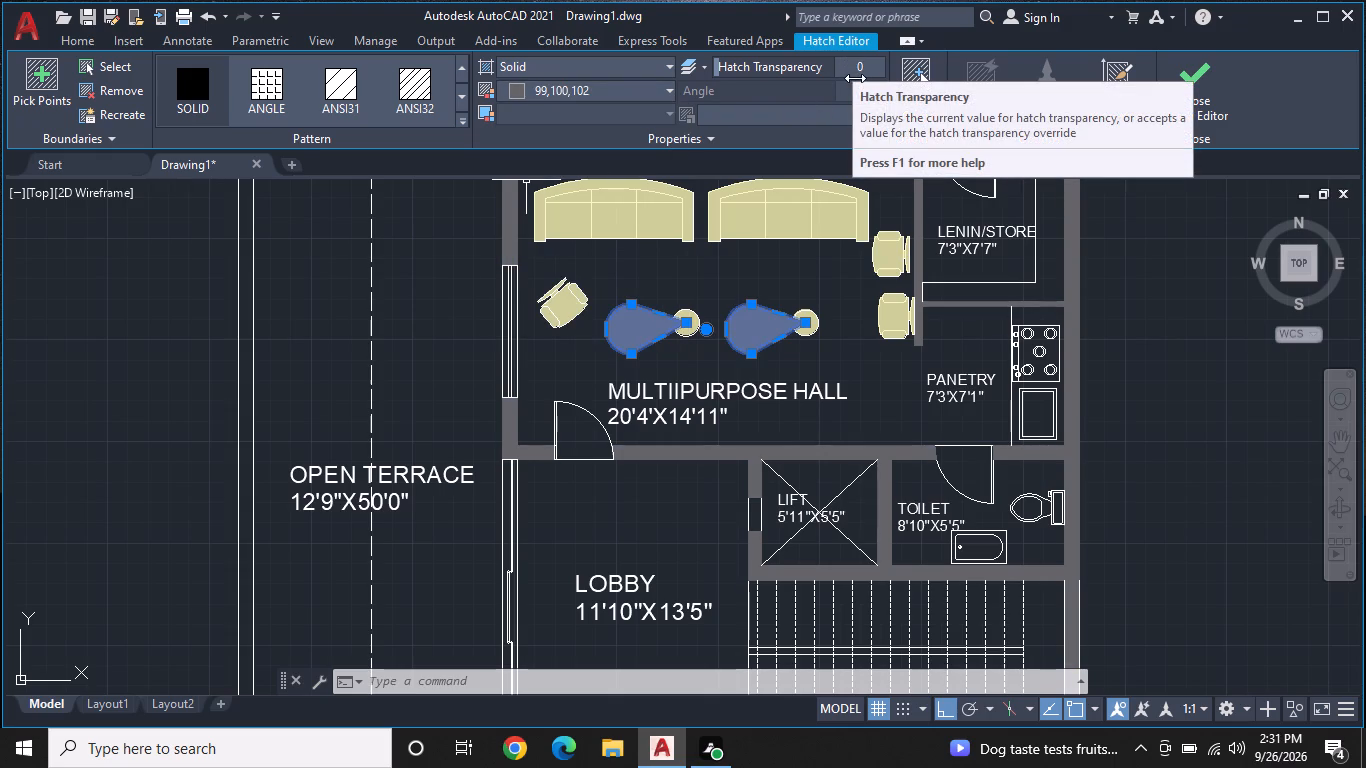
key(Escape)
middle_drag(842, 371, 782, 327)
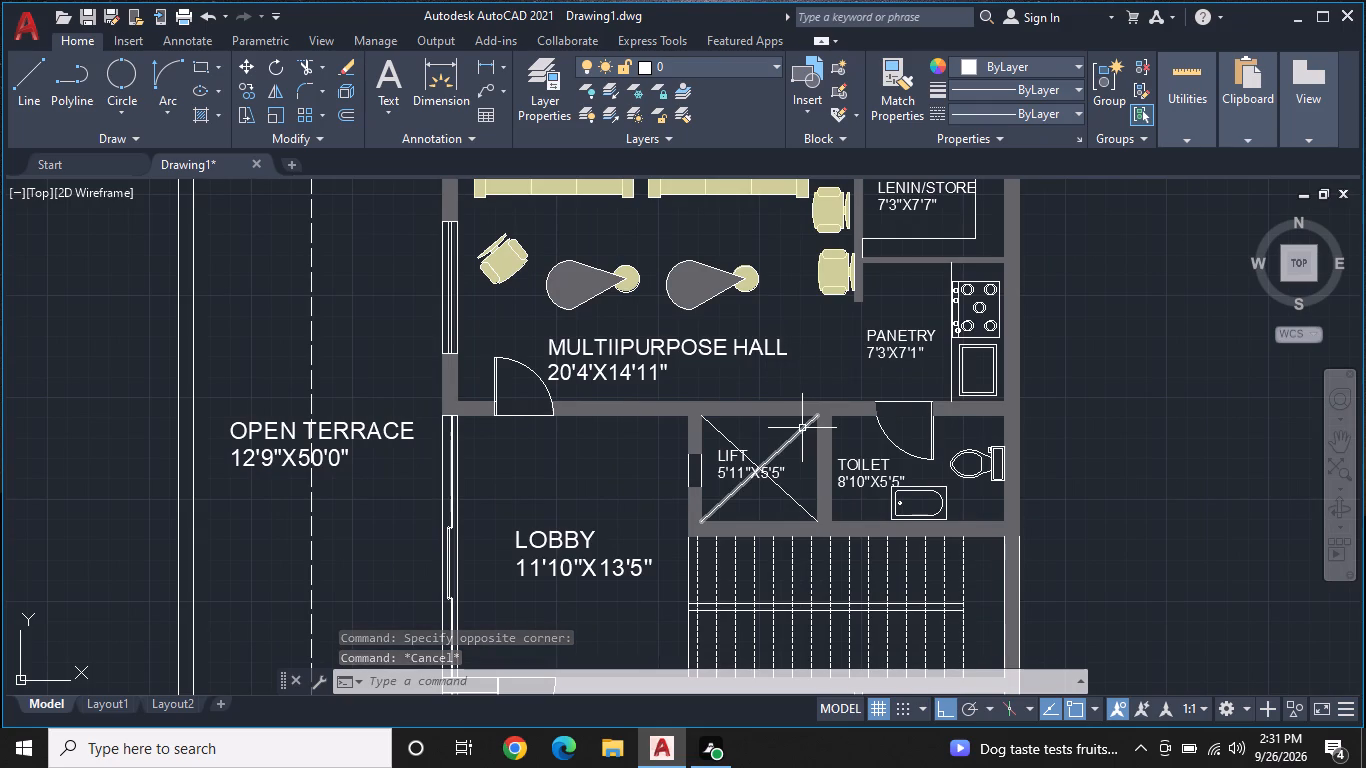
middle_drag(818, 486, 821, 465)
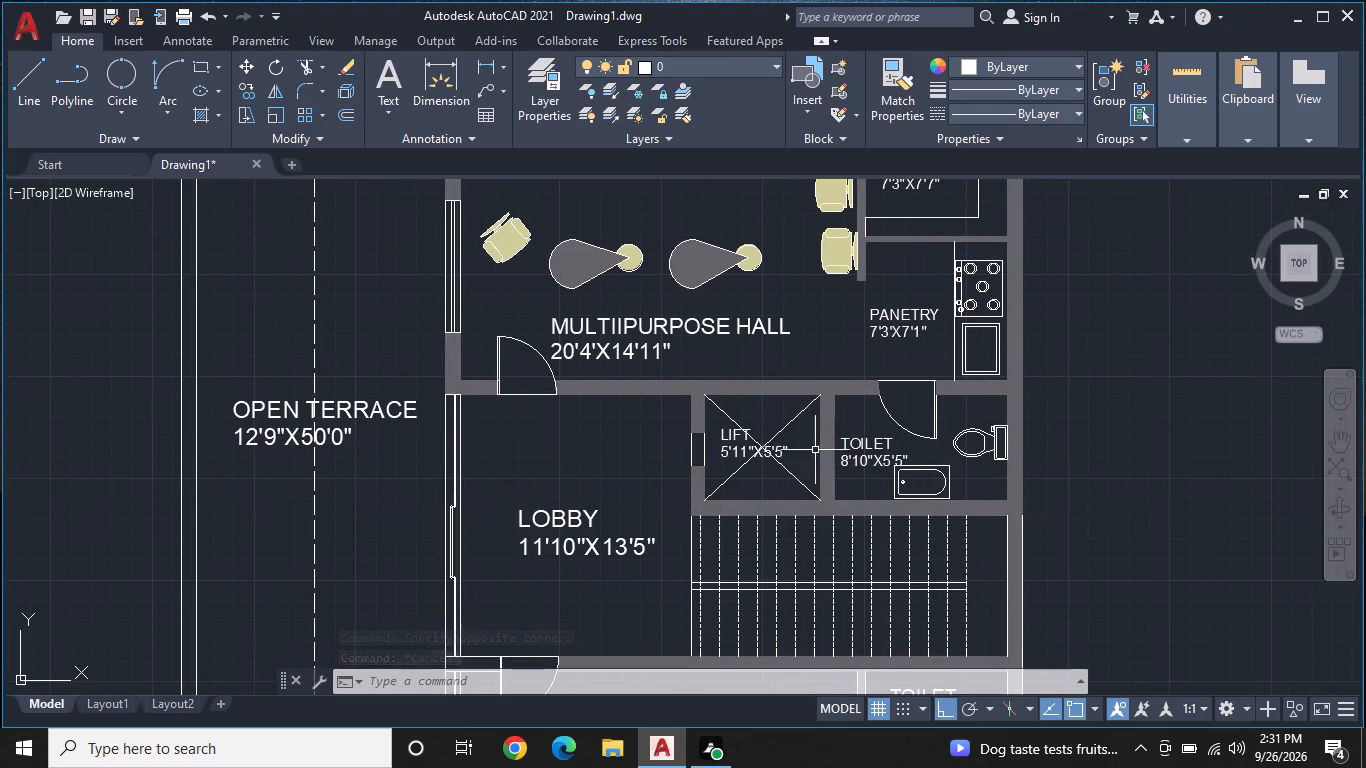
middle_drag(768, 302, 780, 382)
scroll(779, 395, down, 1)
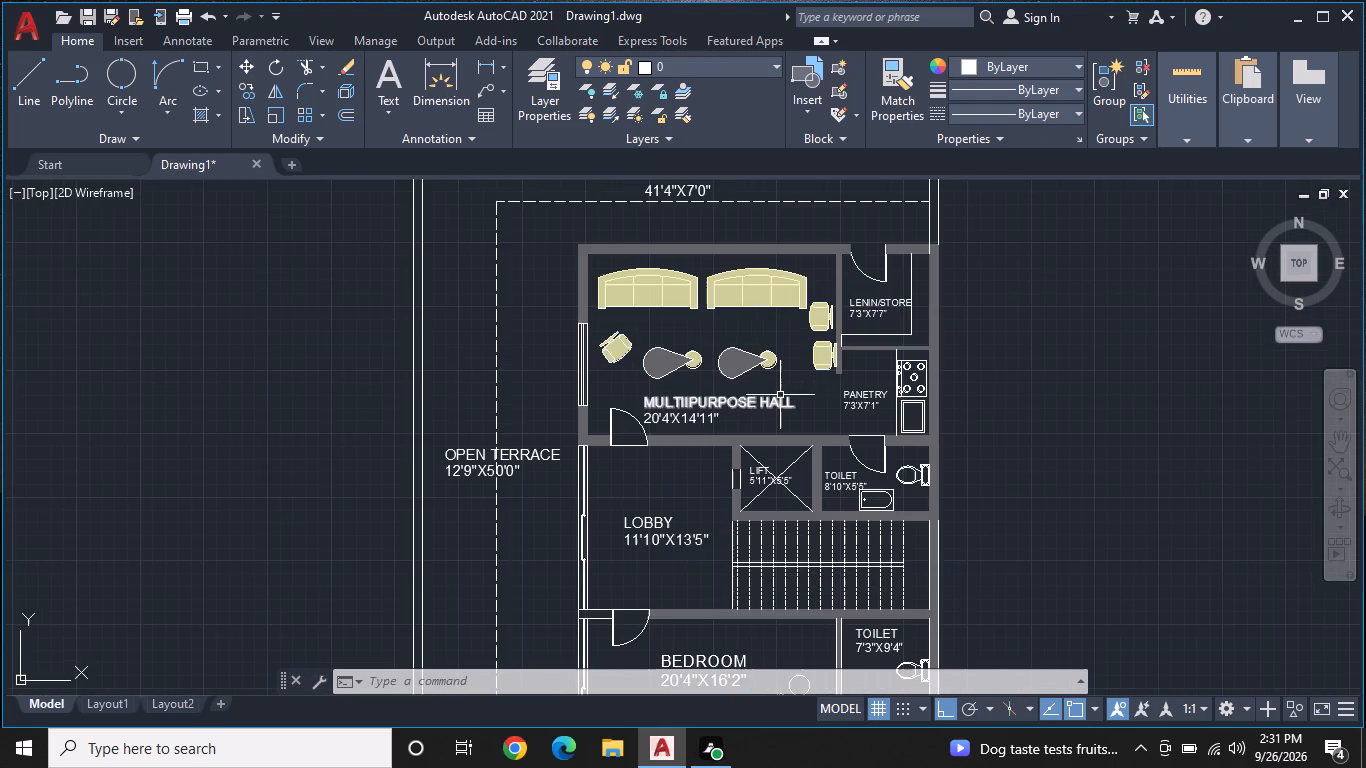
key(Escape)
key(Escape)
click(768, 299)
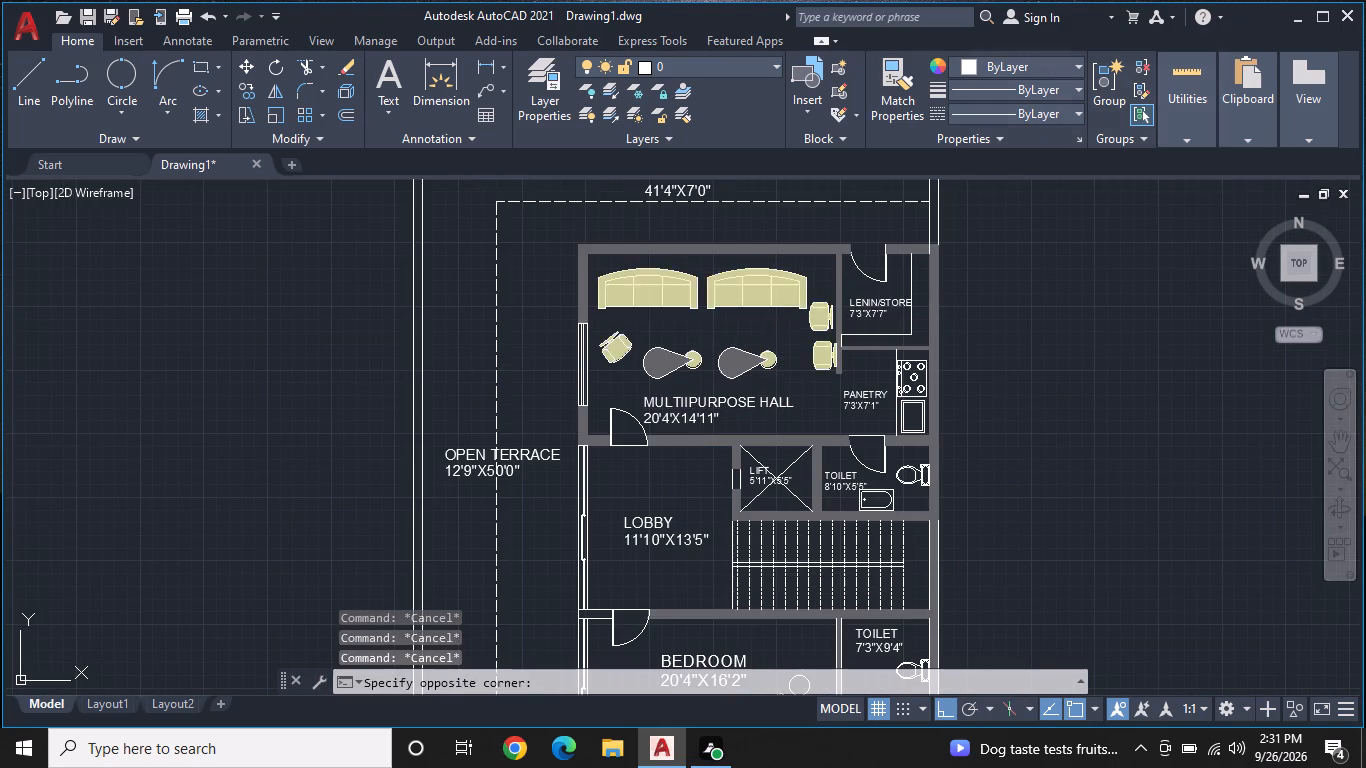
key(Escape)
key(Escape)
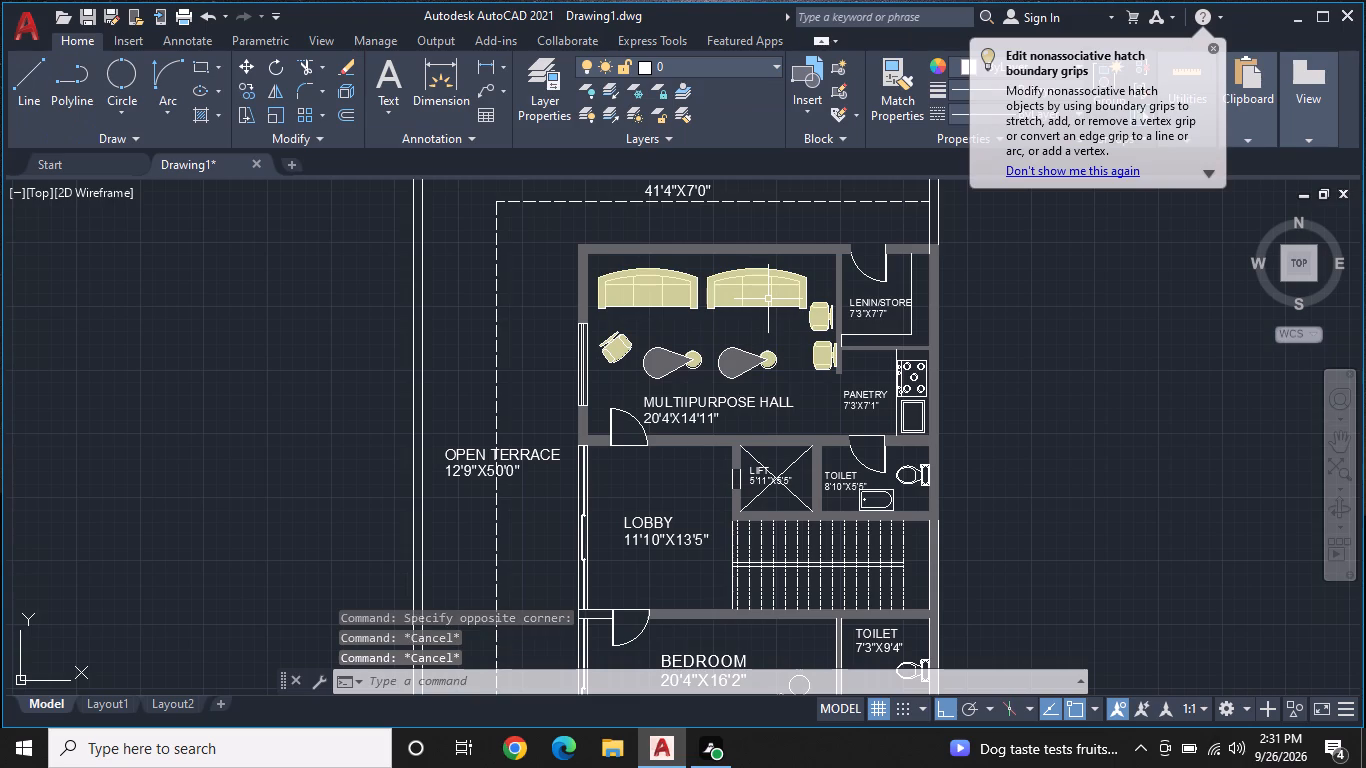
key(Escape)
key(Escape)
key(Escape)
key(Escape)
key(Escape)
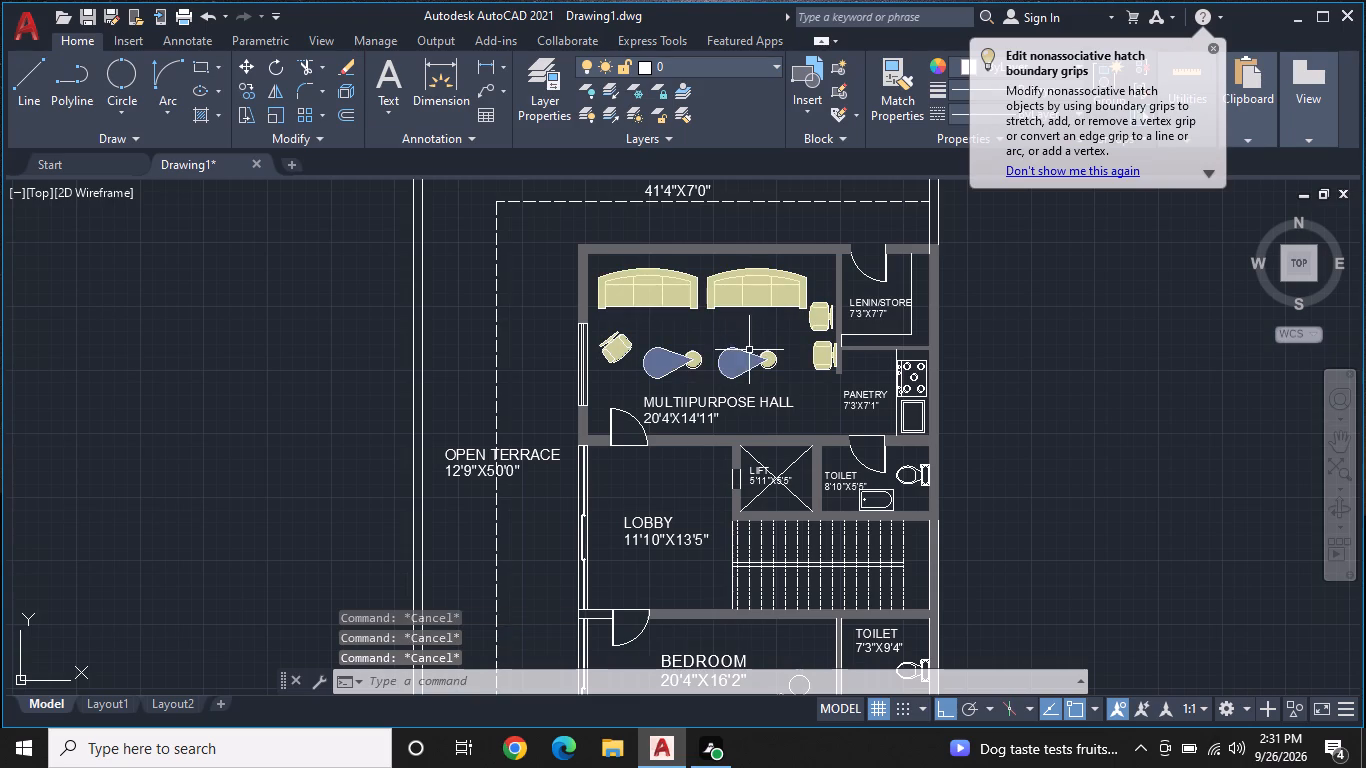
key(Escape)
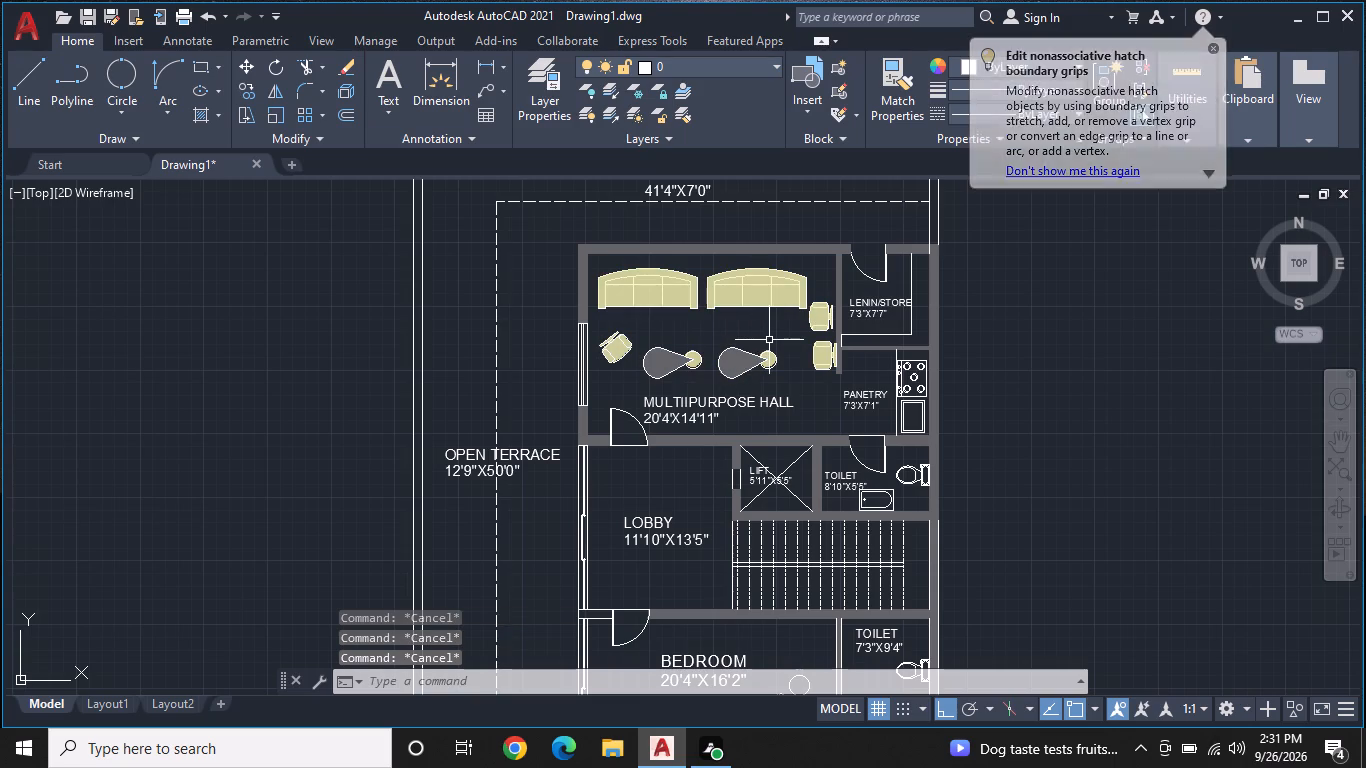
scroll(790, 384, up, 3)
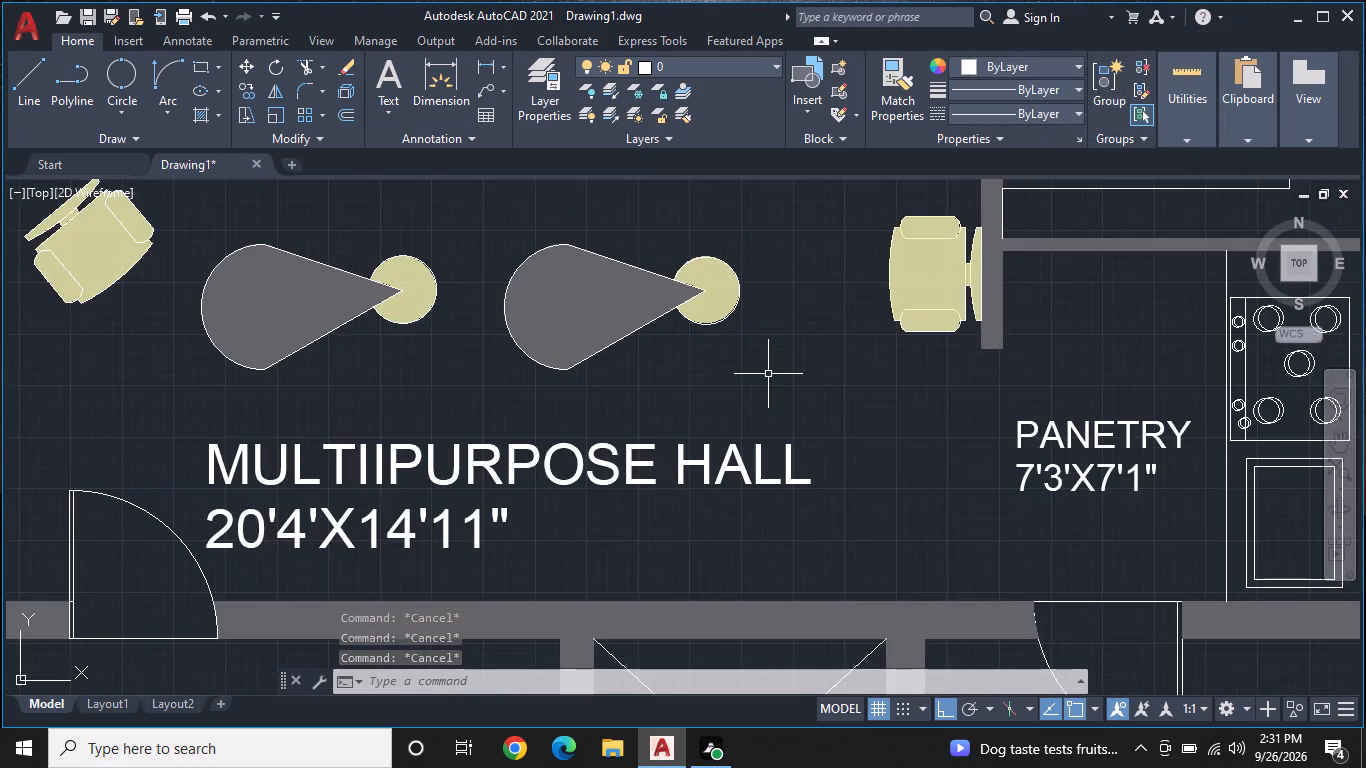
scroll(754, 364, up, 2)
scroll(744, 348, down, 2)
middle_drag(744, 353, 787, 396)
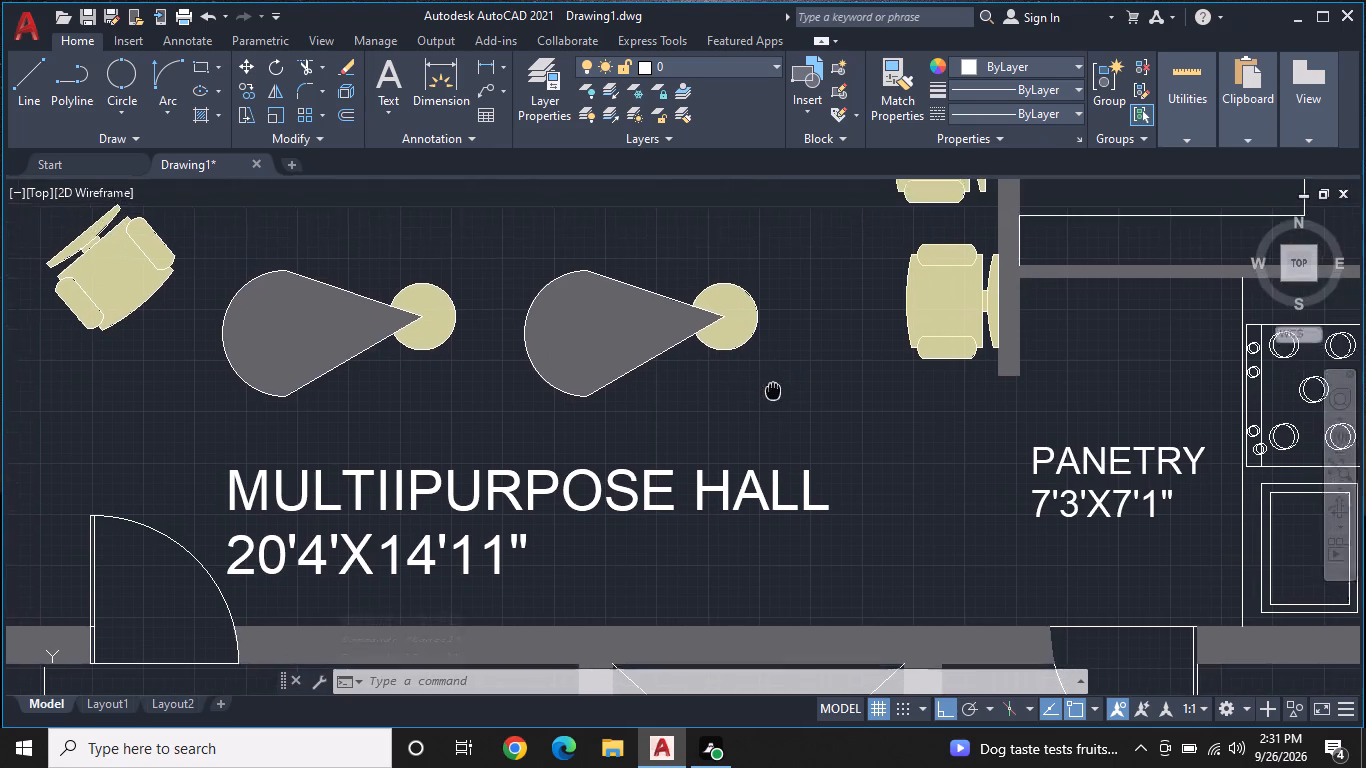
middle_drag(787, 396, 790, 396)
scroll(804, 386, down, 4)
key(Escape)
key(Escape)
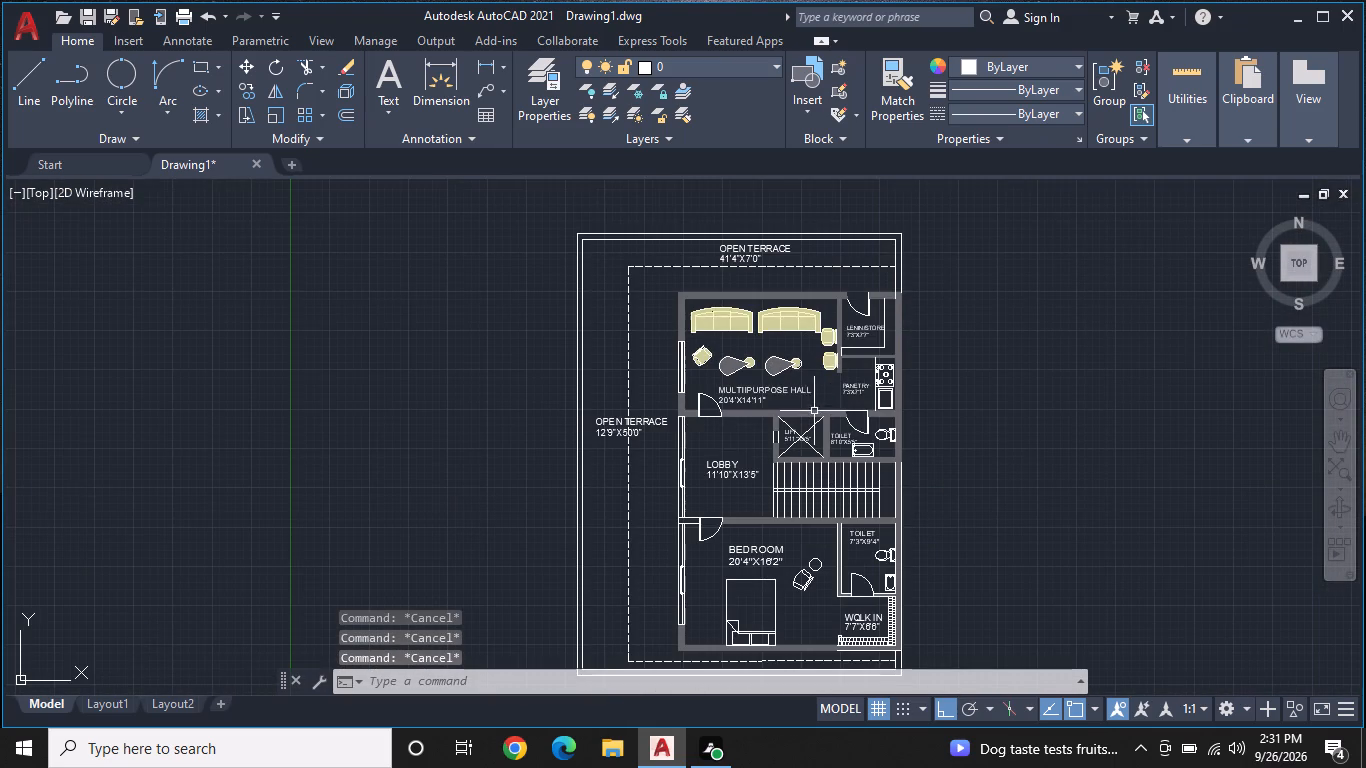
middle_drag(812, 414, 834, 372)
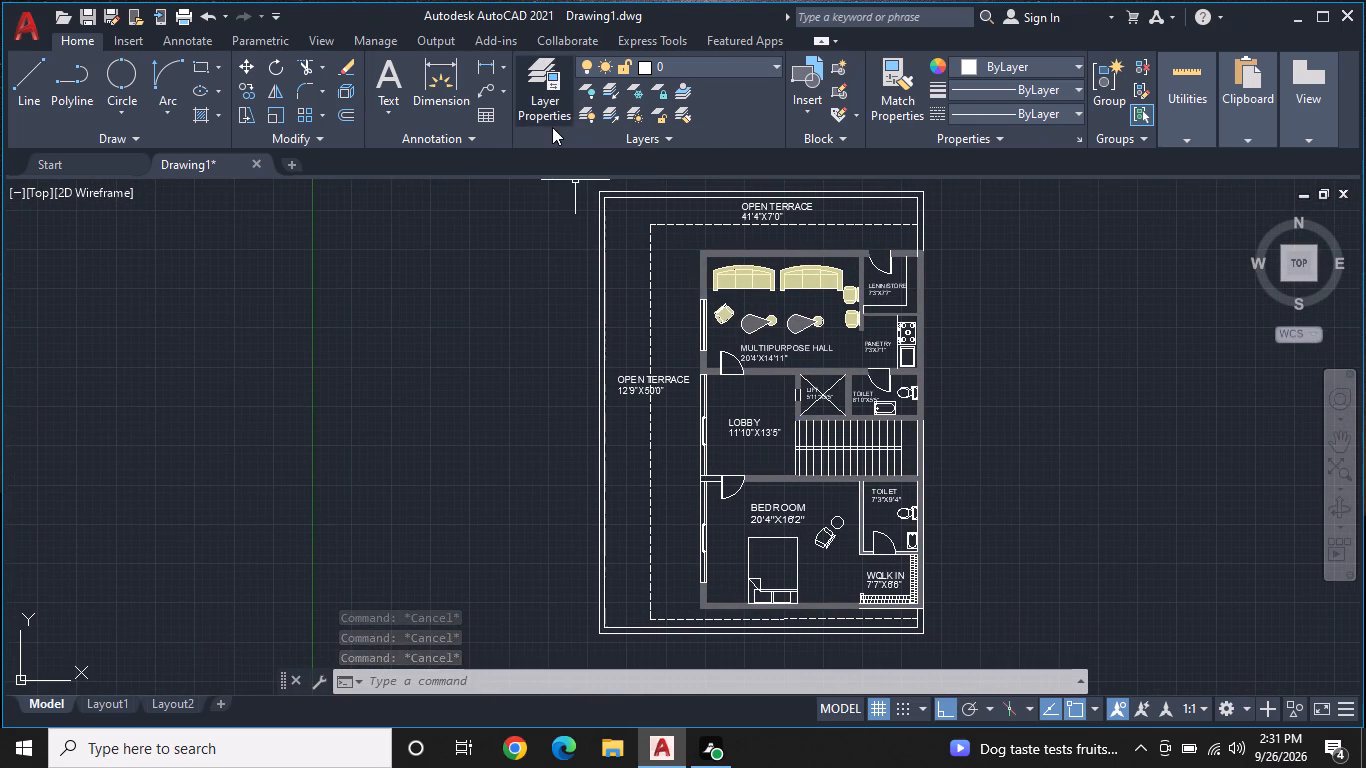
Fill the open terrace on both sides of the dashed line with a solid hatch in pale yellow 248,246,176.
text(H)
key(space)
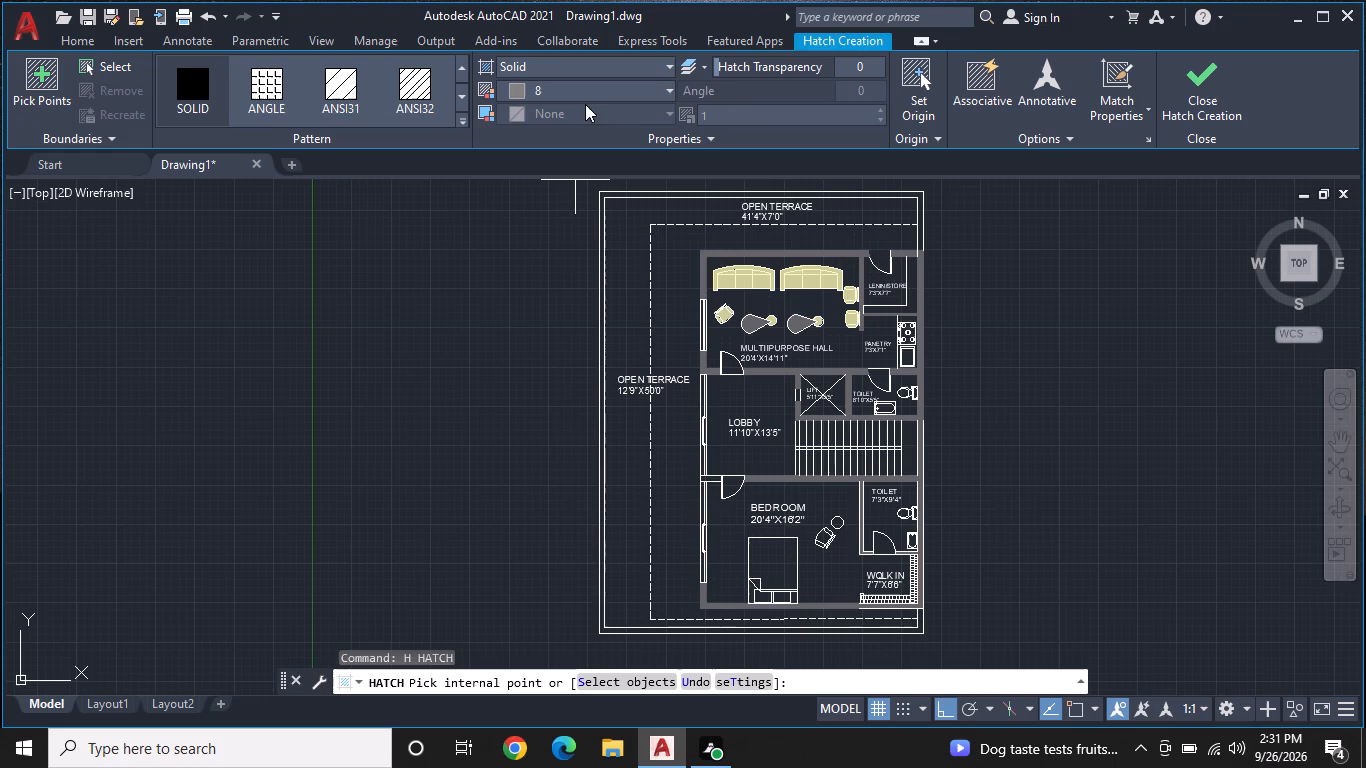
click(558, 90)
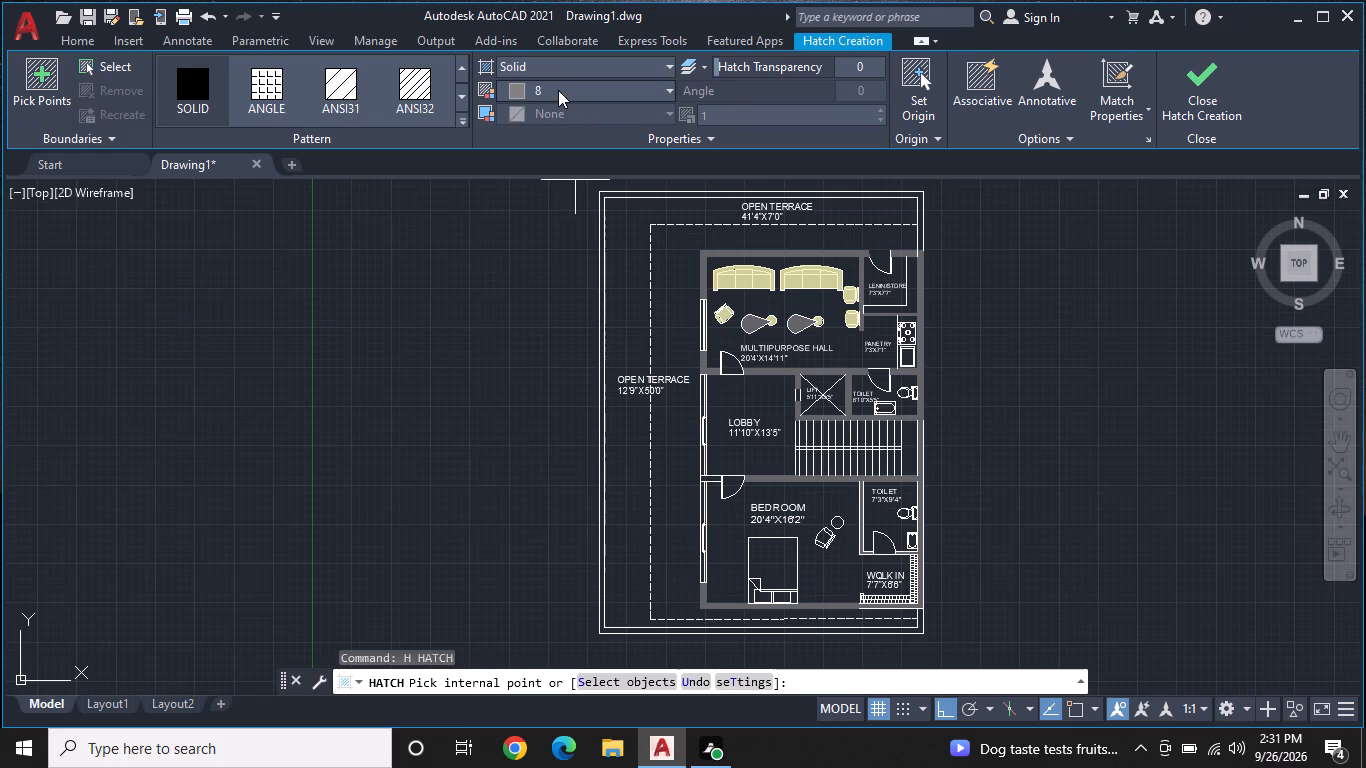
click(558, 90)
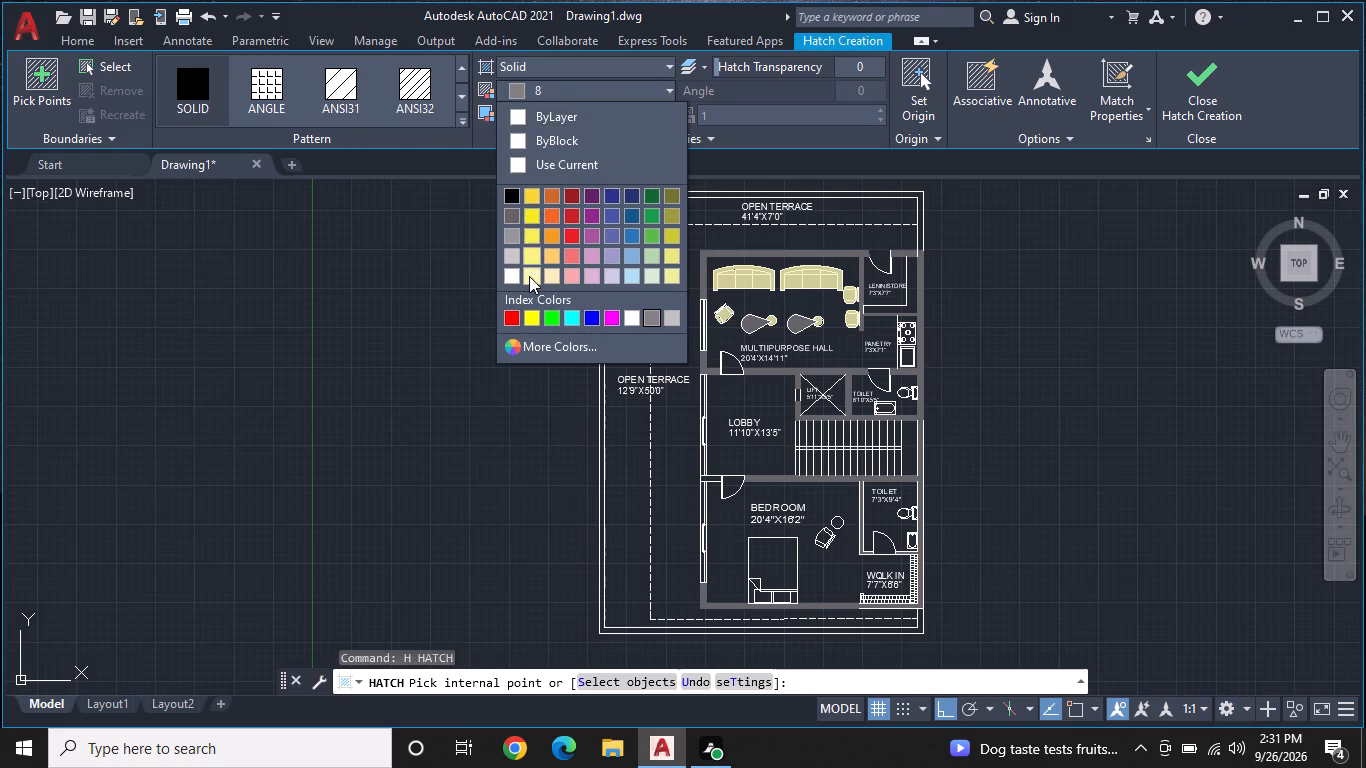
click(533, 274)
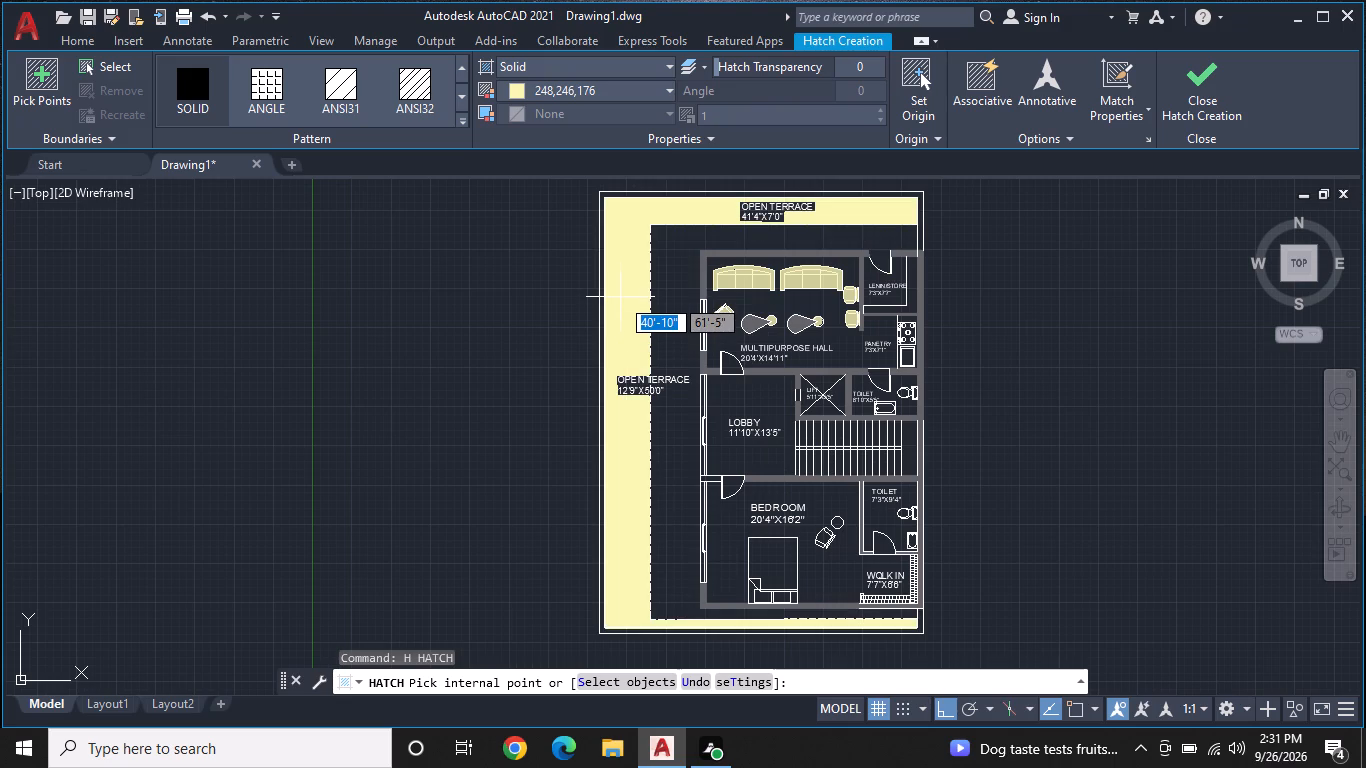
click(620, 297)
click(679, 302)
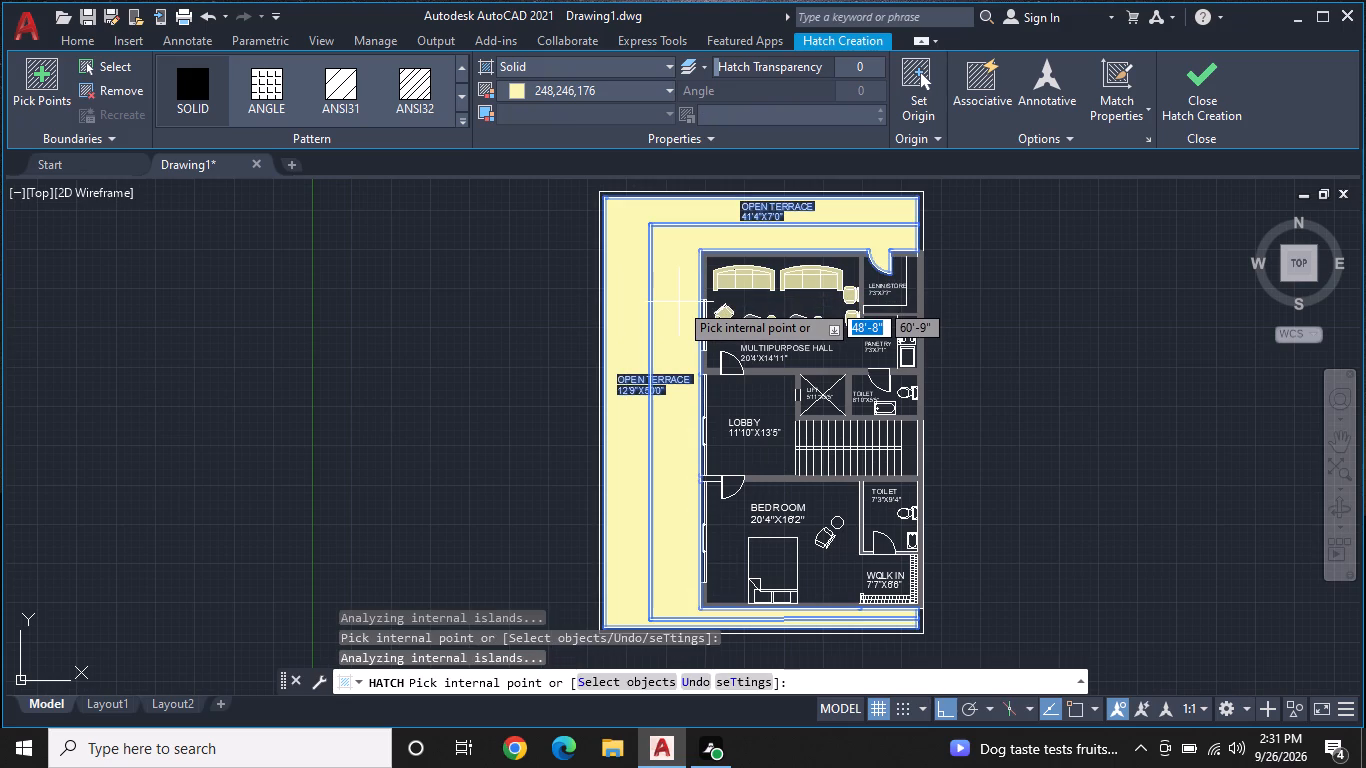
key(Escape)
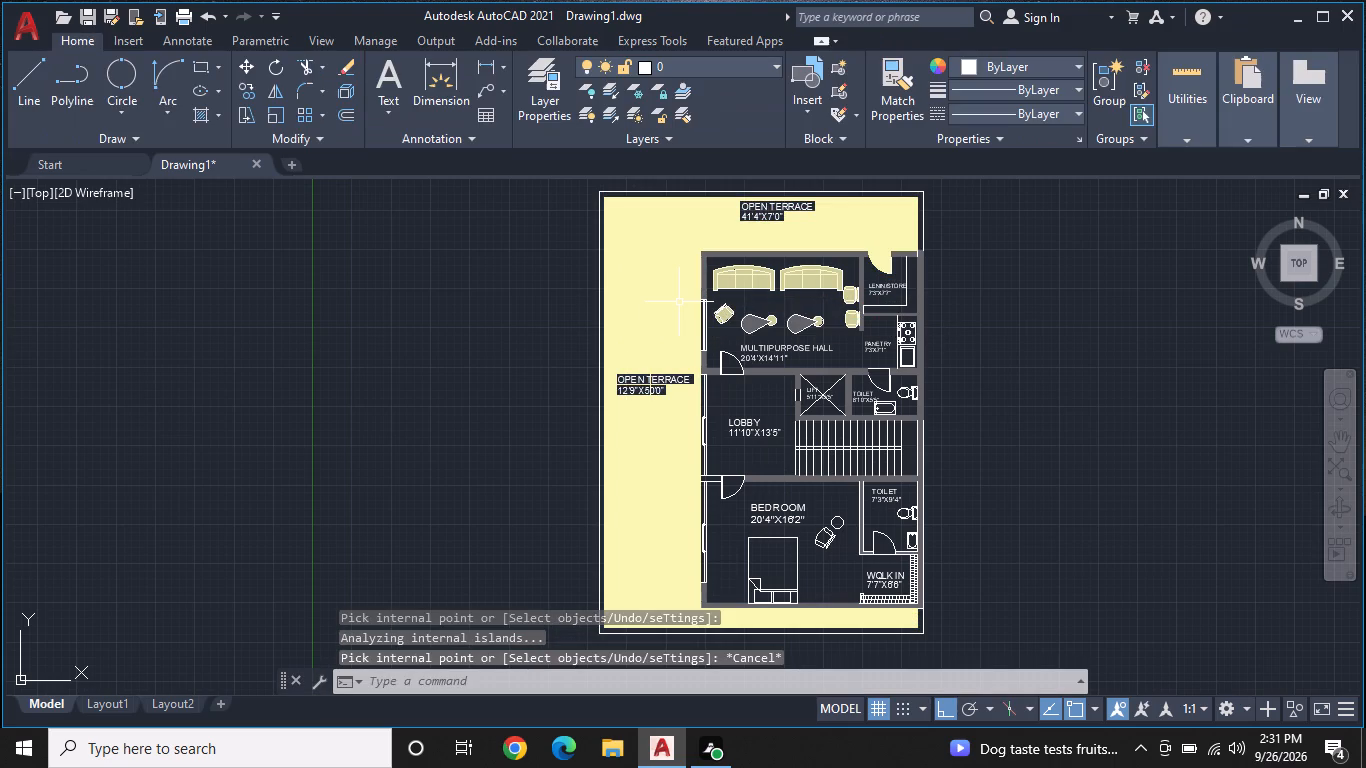
Undo back through the terrace fill, the table-top recolour and fill, and the furniture hatch's last transparency change.
key(ctrl+z)
key(ctrl+z)
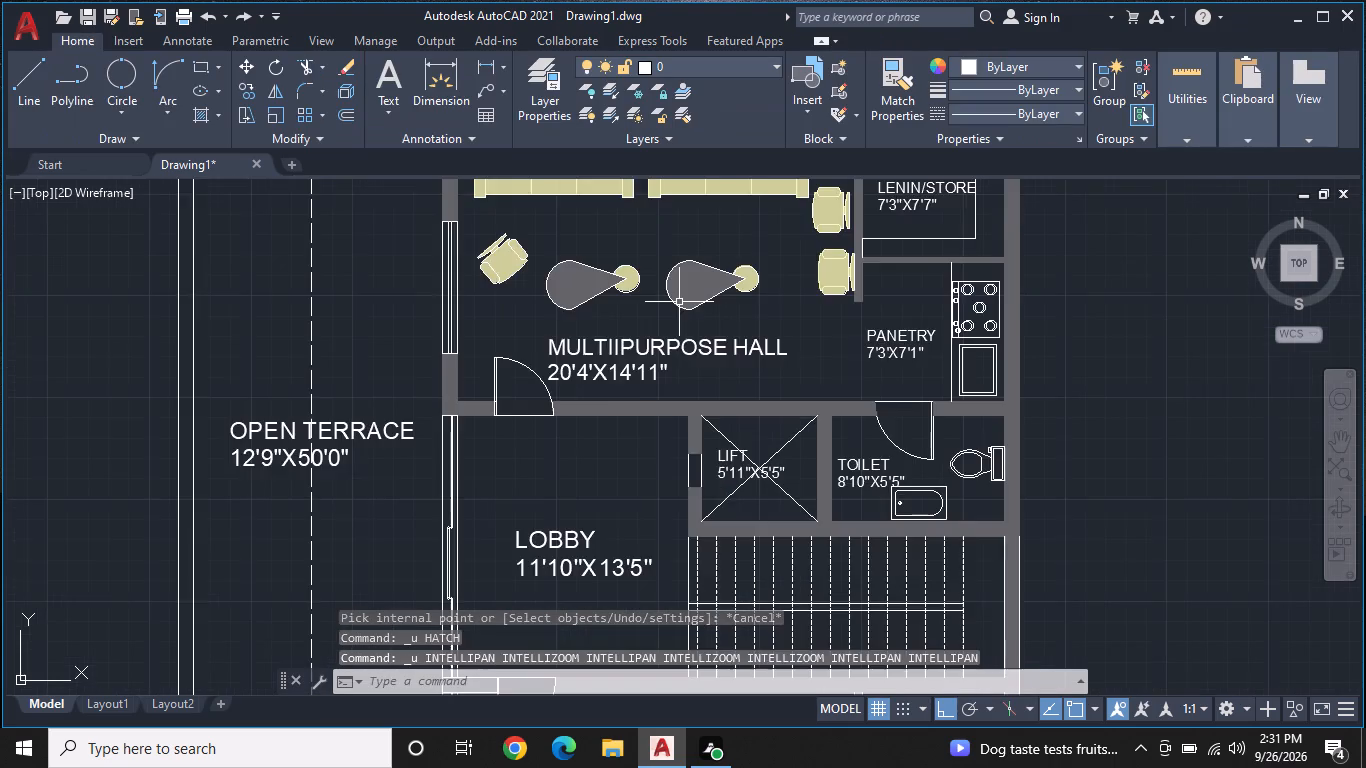
key(ctrl+z)
key(ctrl+z)
key(ctrl+z)
key(ctrl+z)
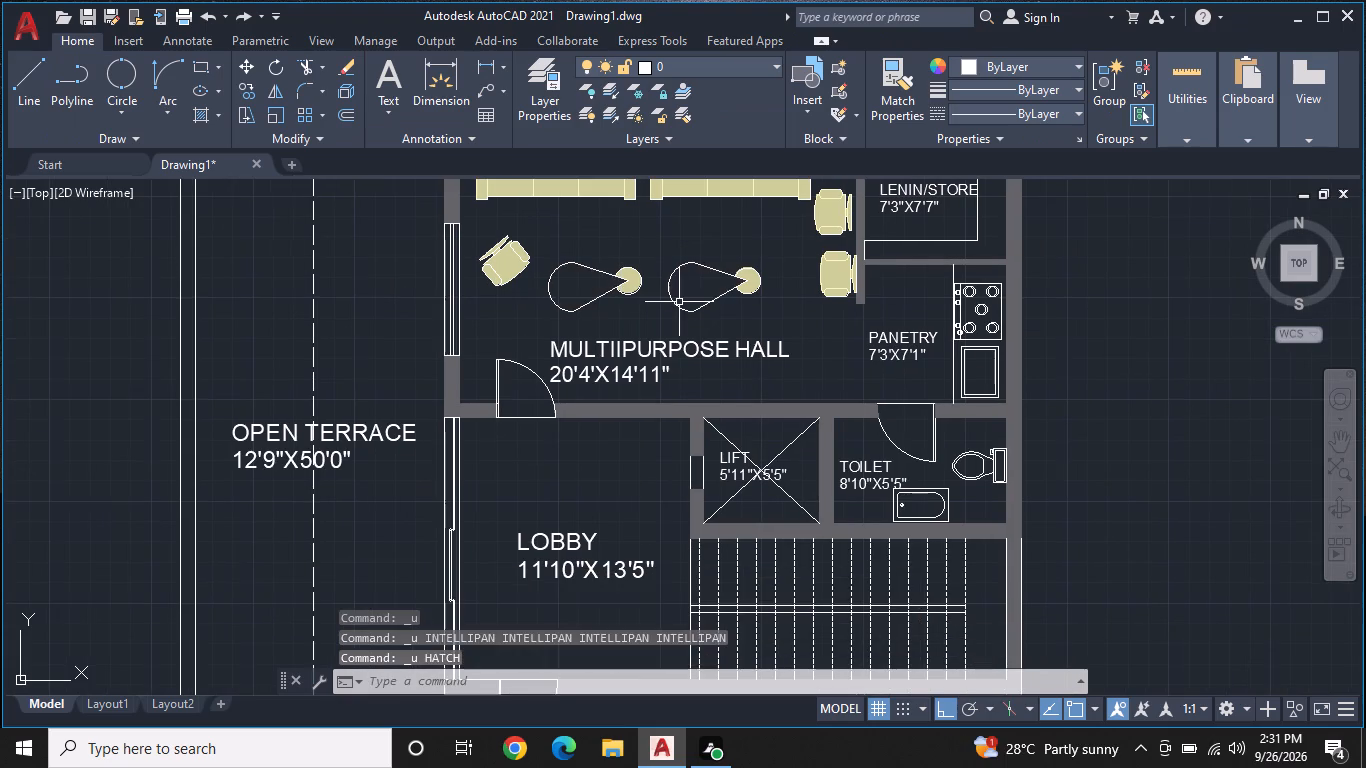
key(ctrl+z)
key(ctrl+z)
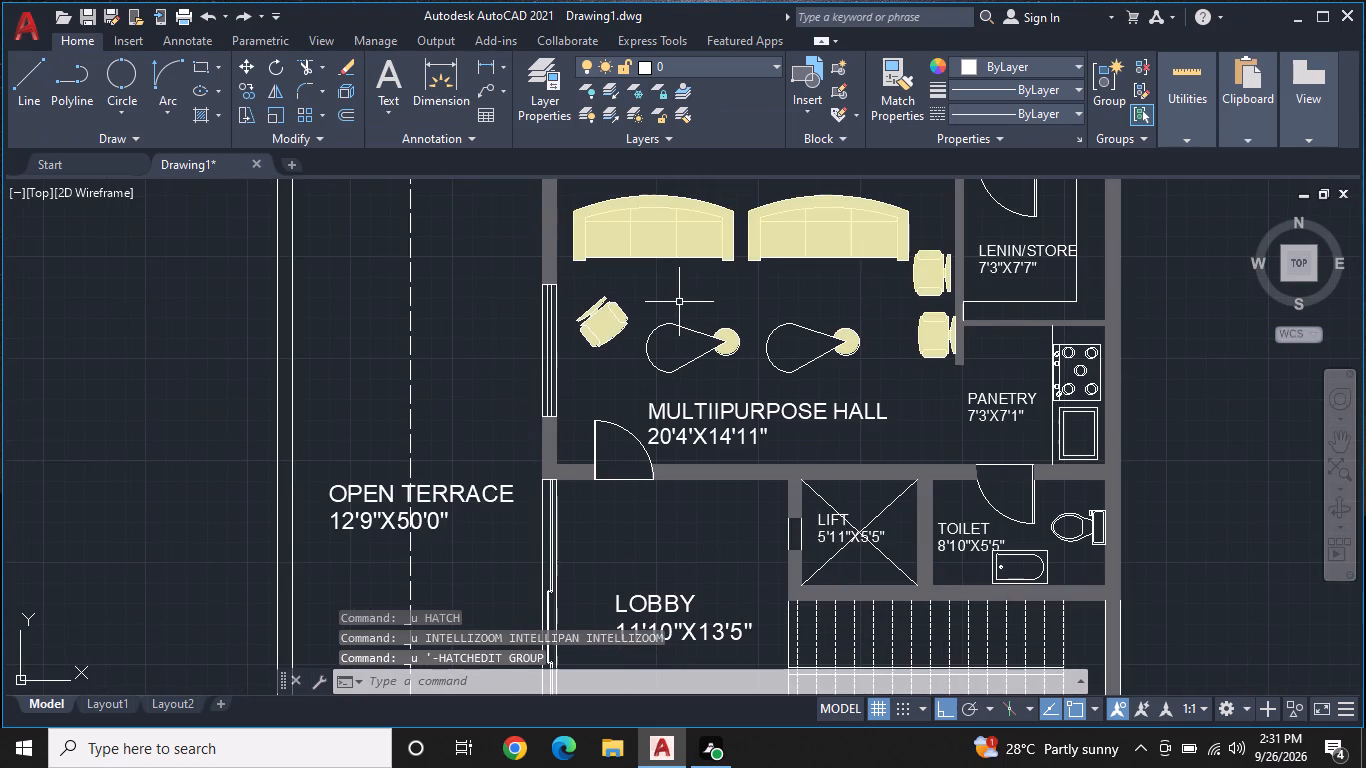
Apply a solid hatch in light grey 199,200,202 to both teardrop table tops in the multipurpose hall.
key(h)
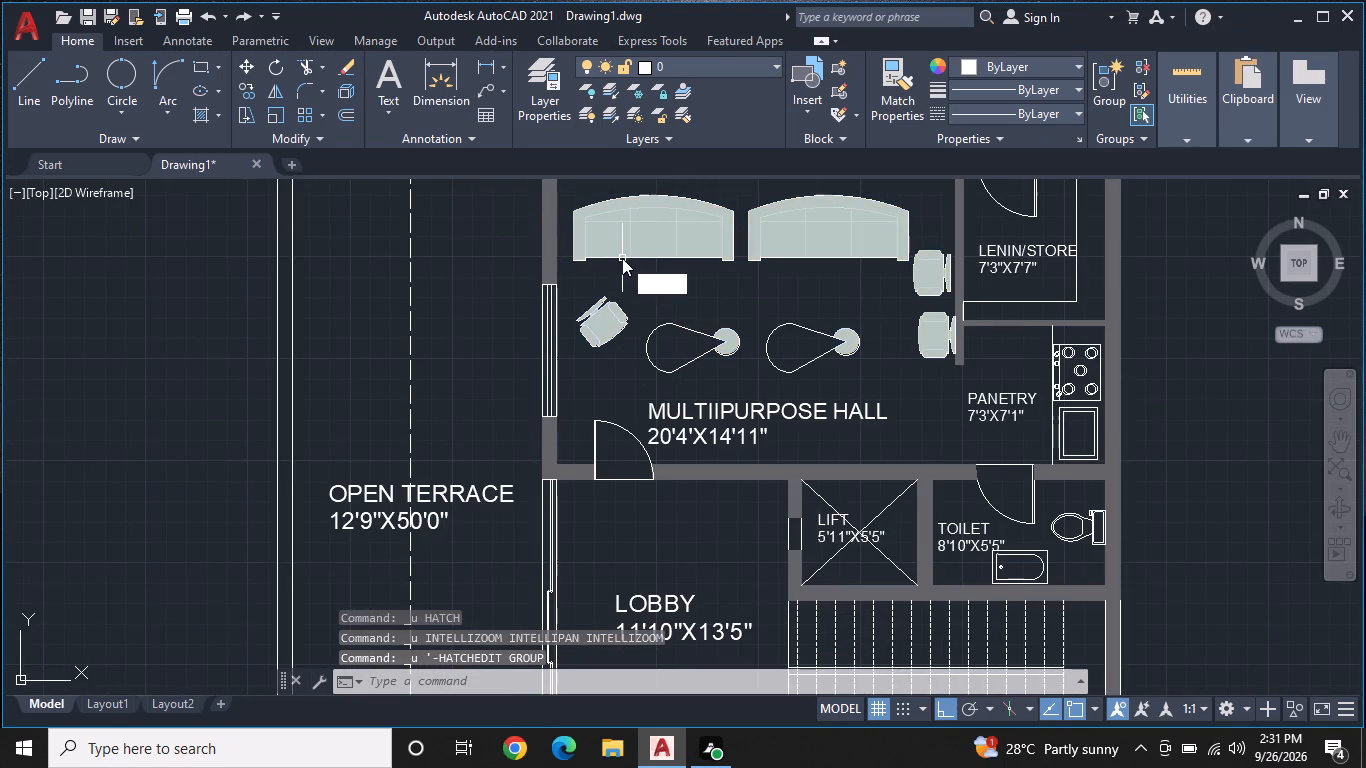
key(space)
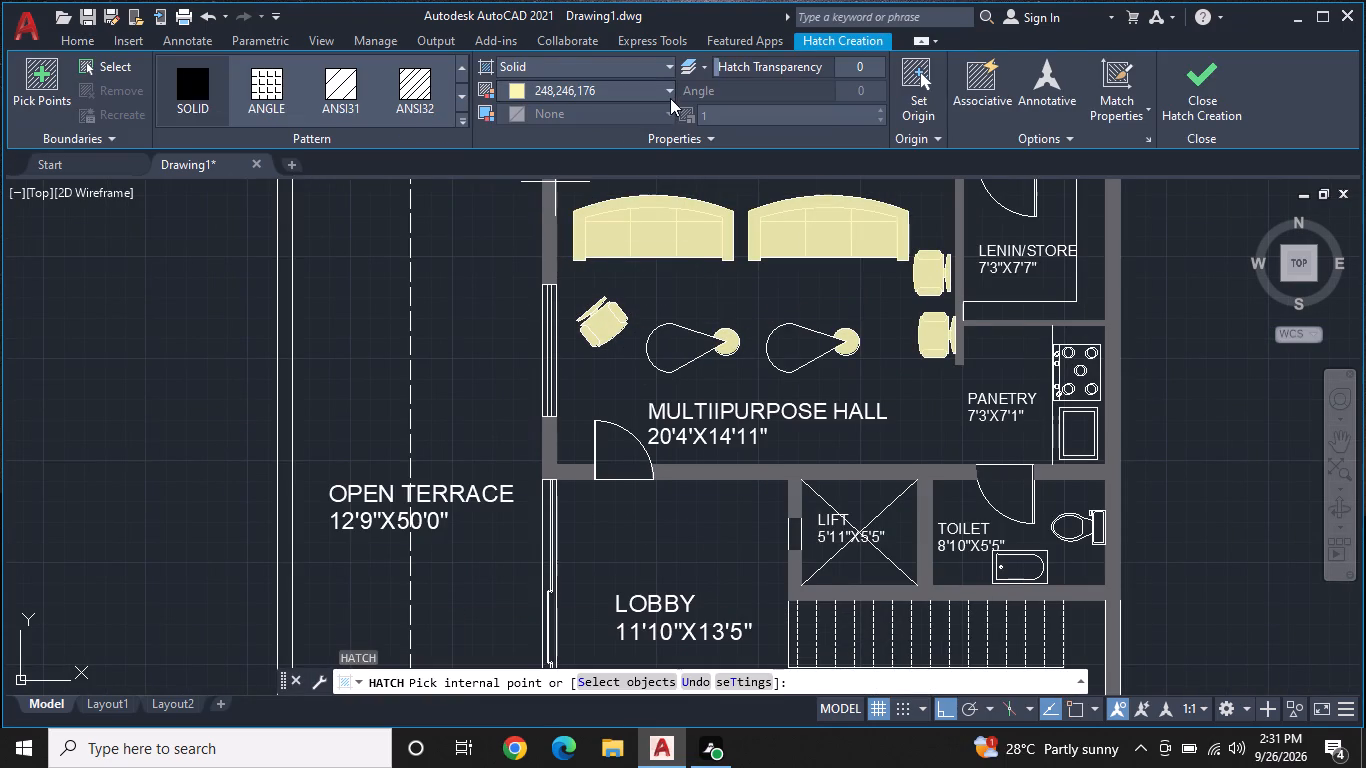
click(669, 90)
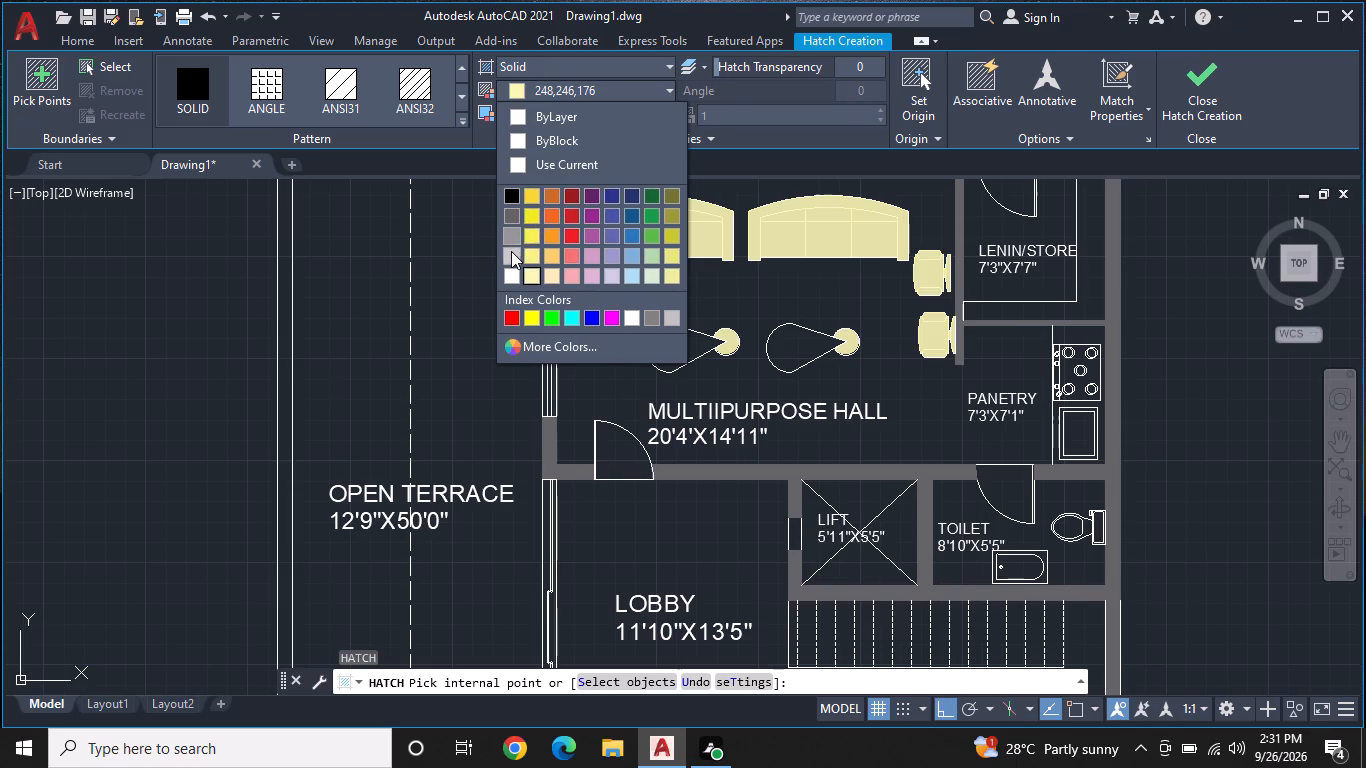
click(511, 251)
click(683, 352)
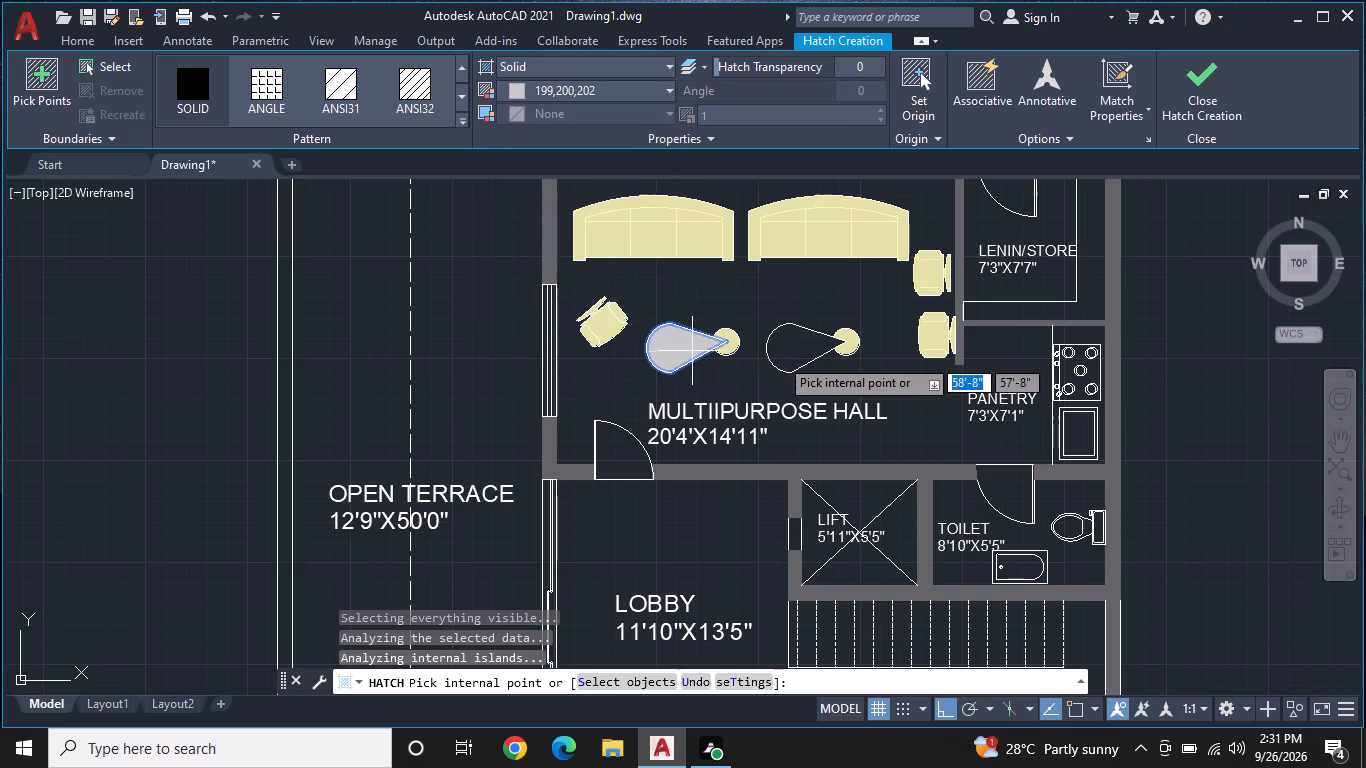
click(806, 347)
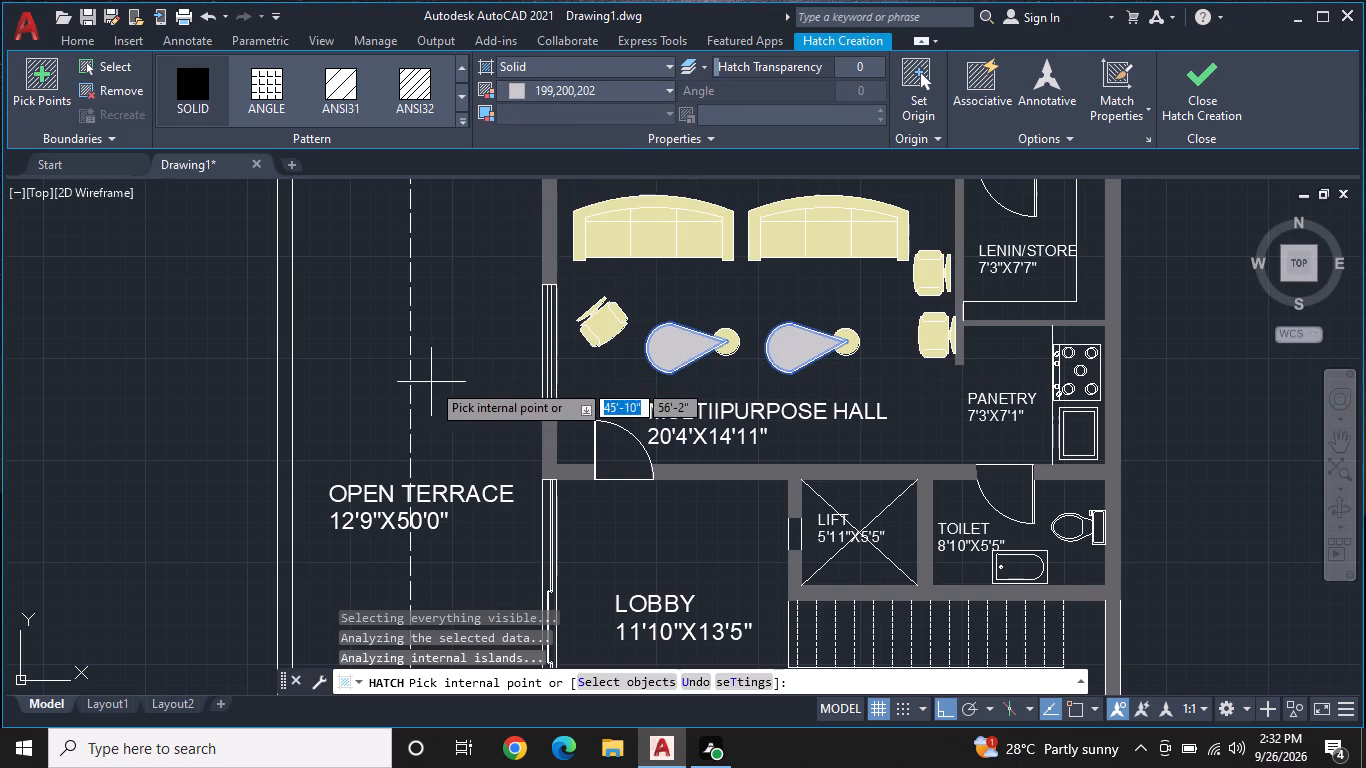
Set the table-top hatch colour to 99,100,102 and fill the open terrace's outer double-line edge with the same solid hatch.
middle_drag(430, 382, 673, 362)
click(627, 86)
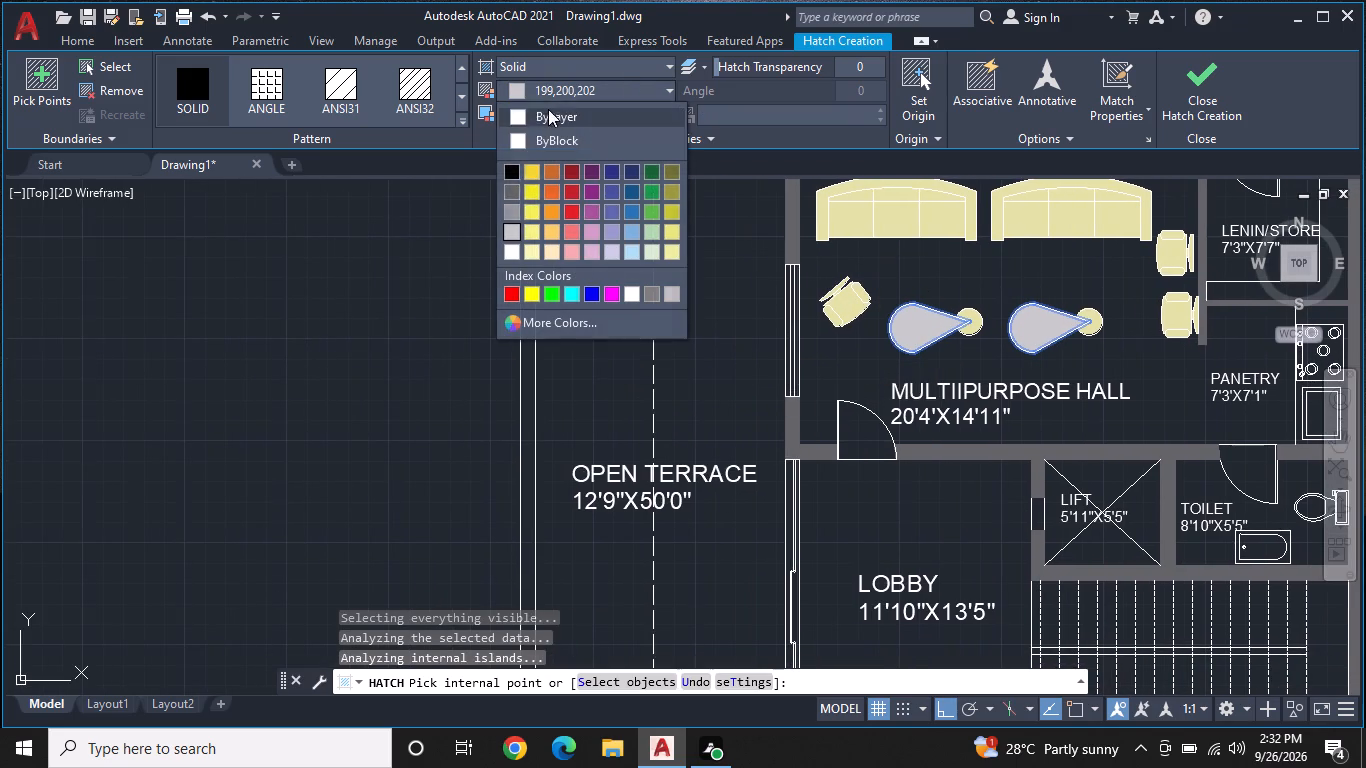
click(515, 193)
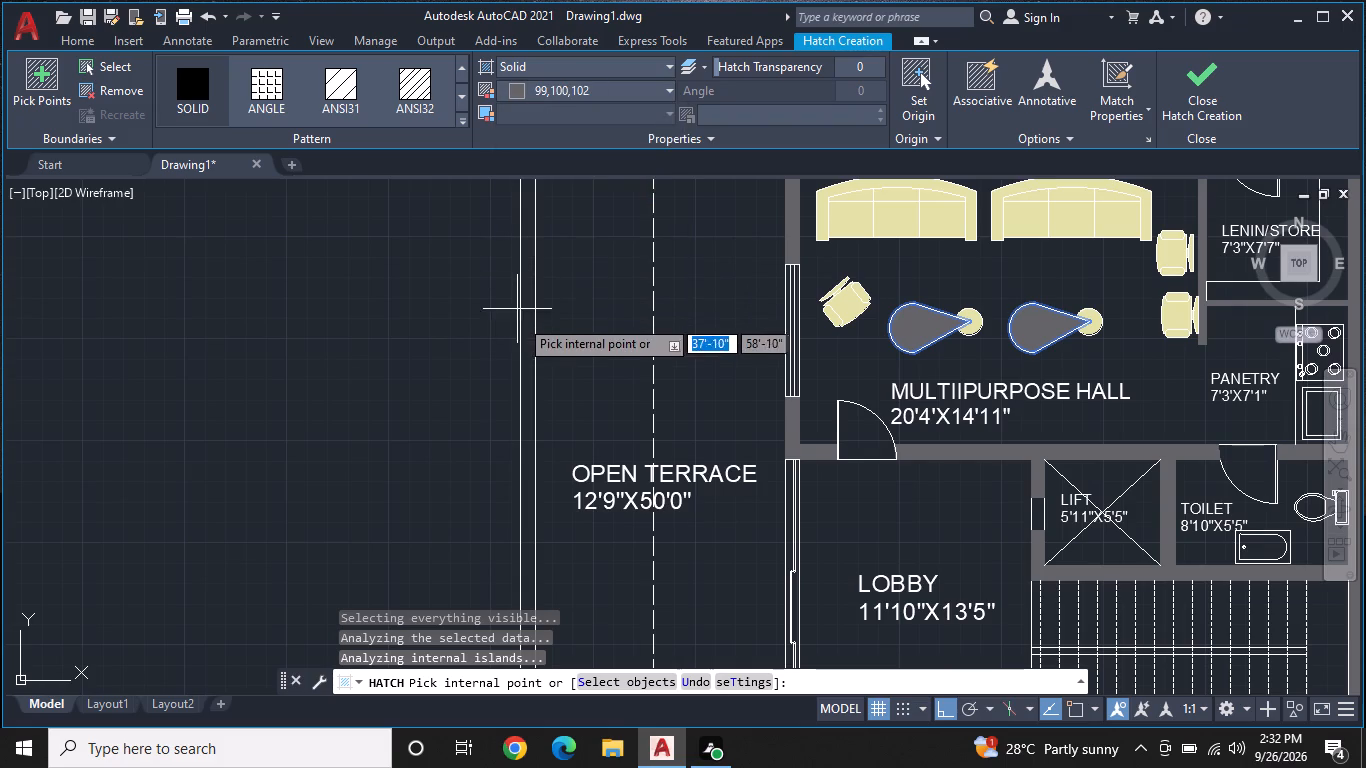
click(529, 337)
scroll(614, 292, down, 1)
scroll(741, 291, down, 1)
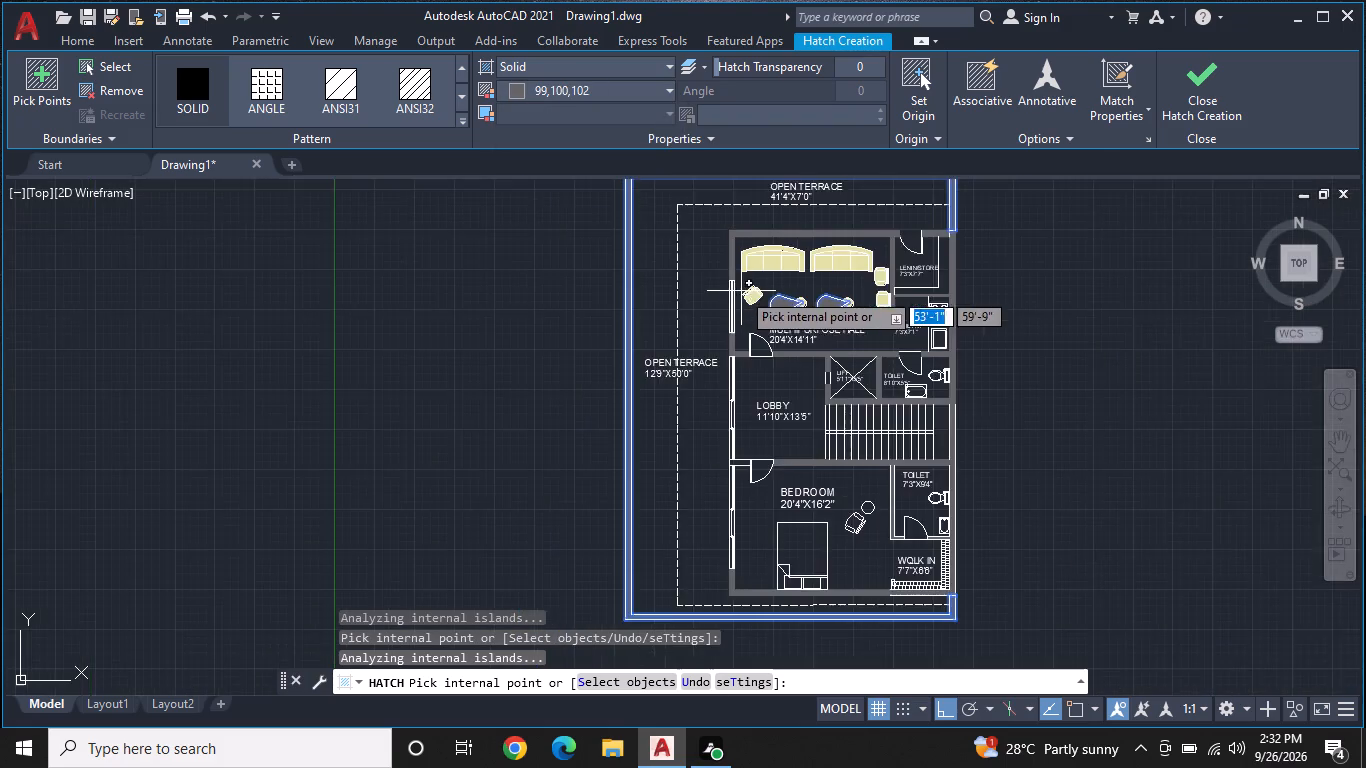
middle_drag(741, 291, 603, 481)
middle_drag(674, 395, 768, 239)
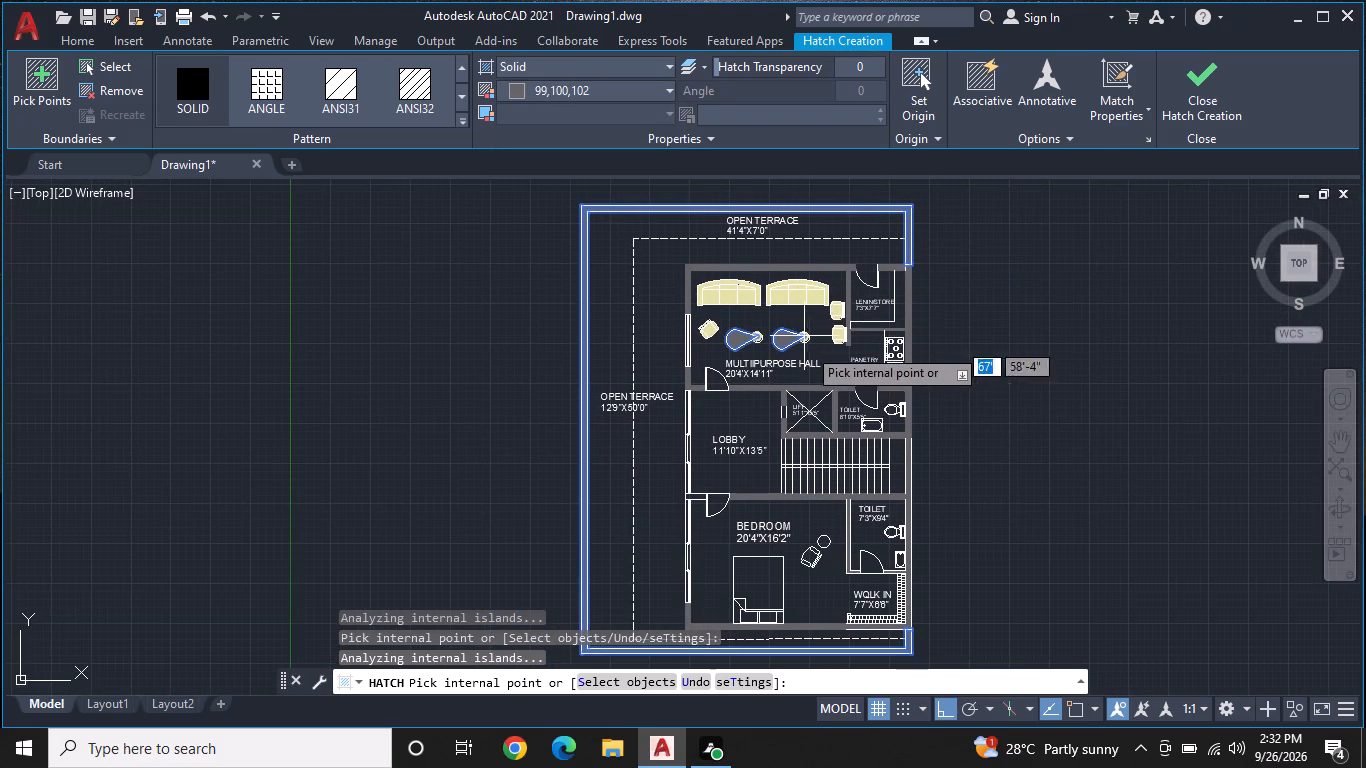
key(Escape)
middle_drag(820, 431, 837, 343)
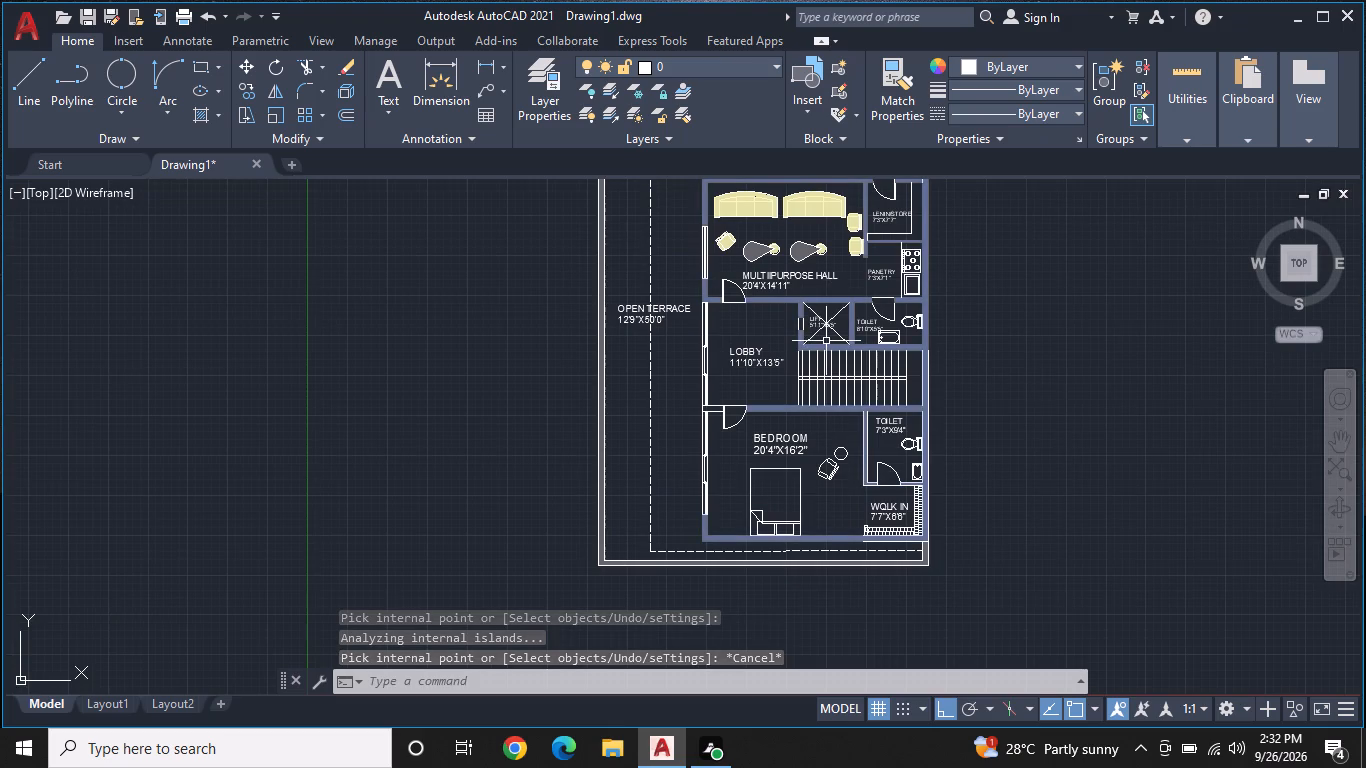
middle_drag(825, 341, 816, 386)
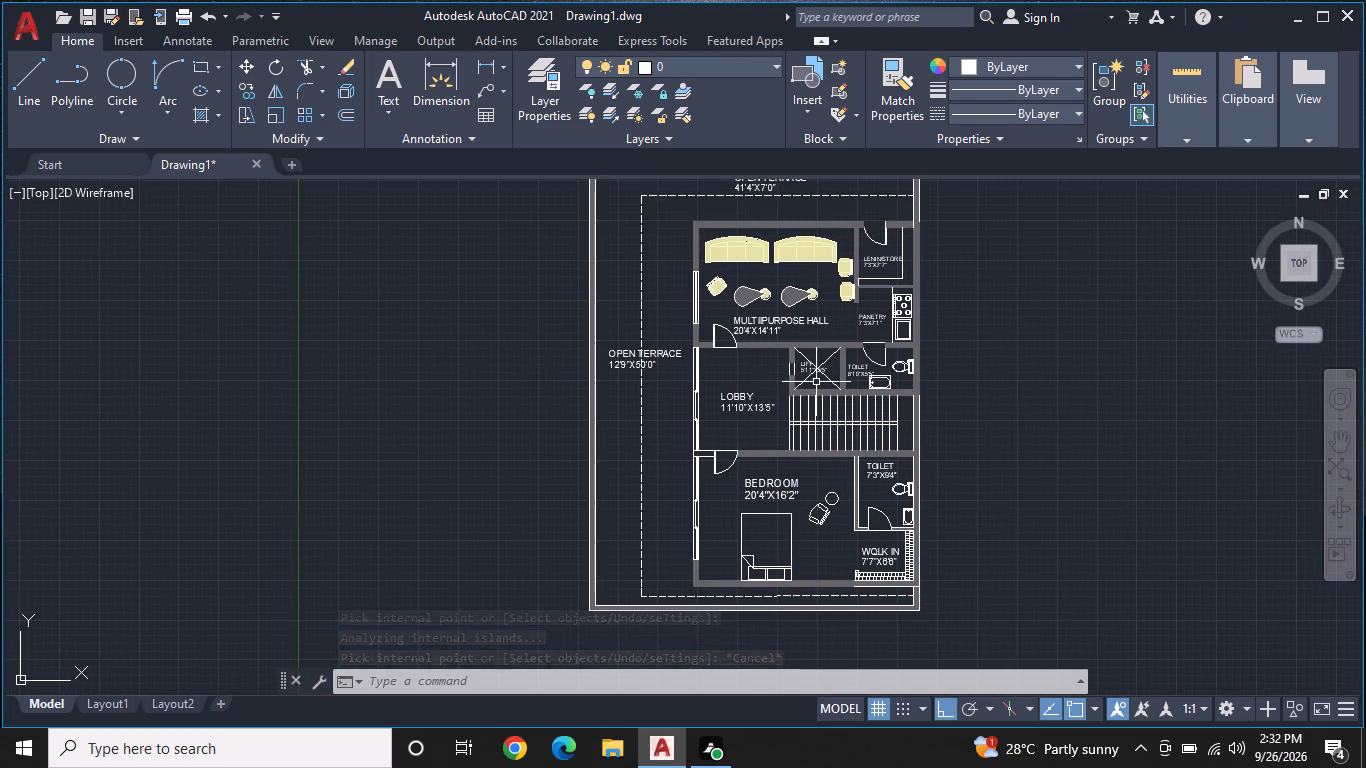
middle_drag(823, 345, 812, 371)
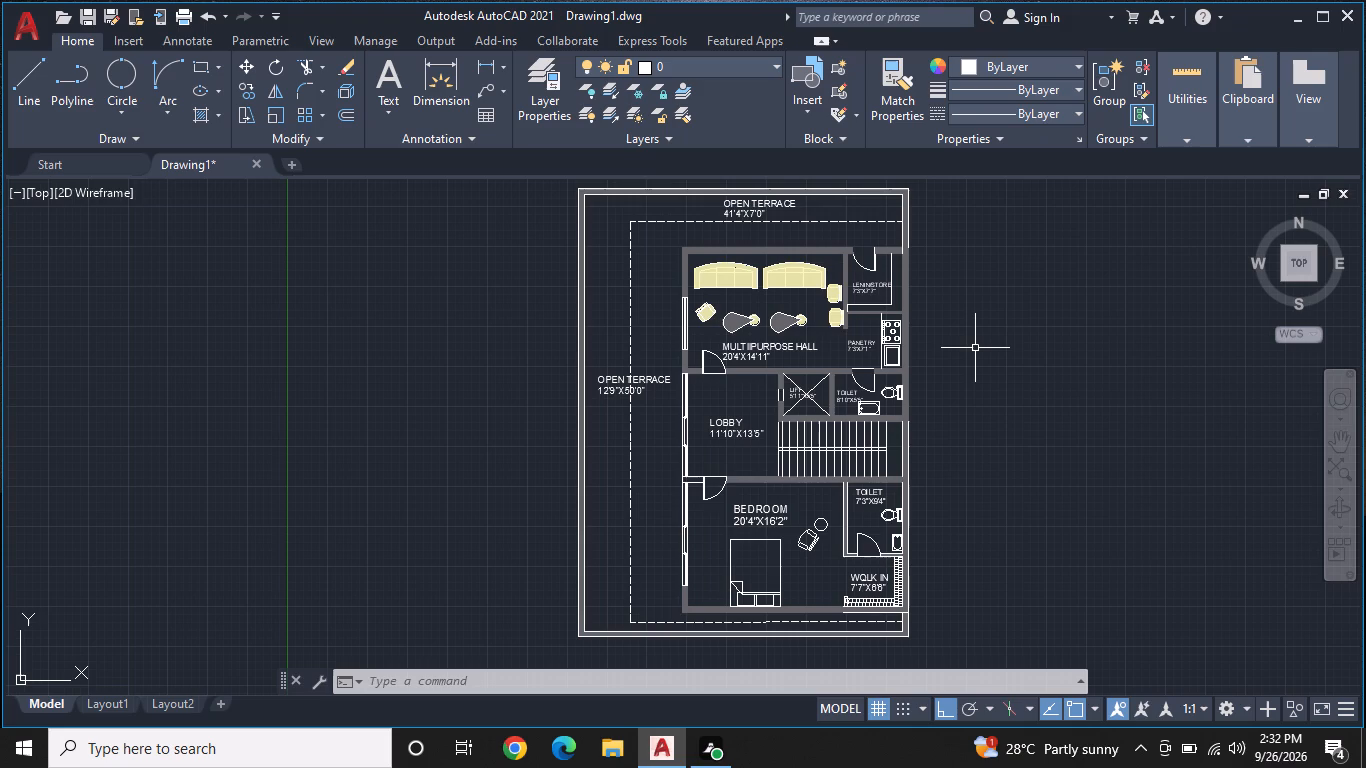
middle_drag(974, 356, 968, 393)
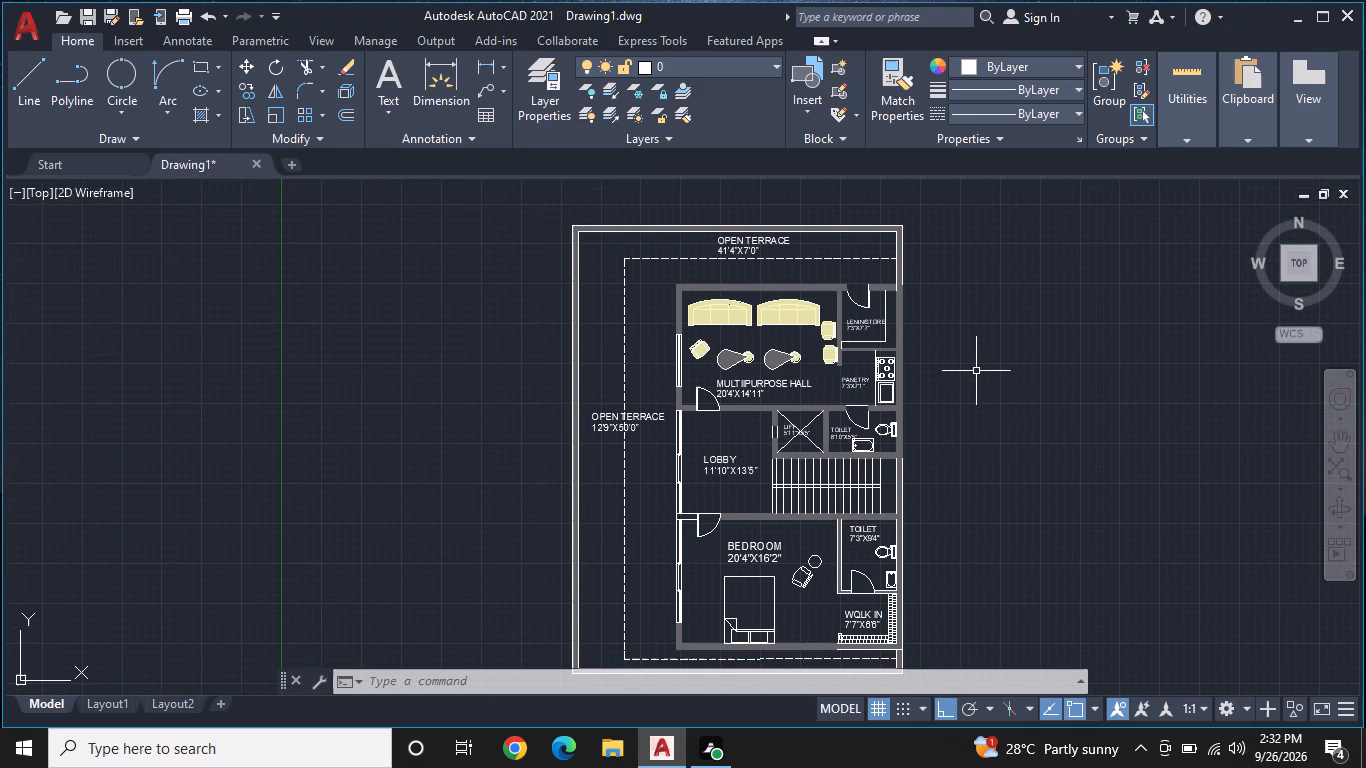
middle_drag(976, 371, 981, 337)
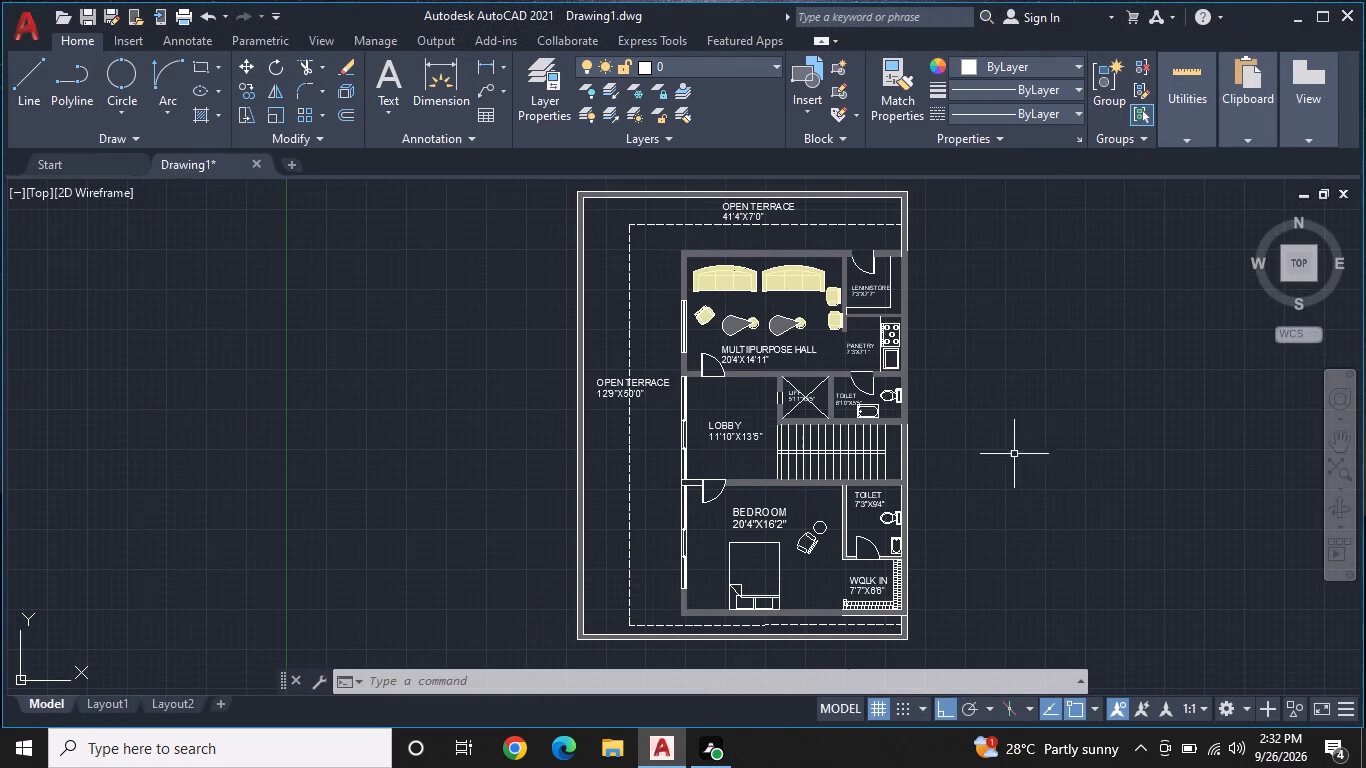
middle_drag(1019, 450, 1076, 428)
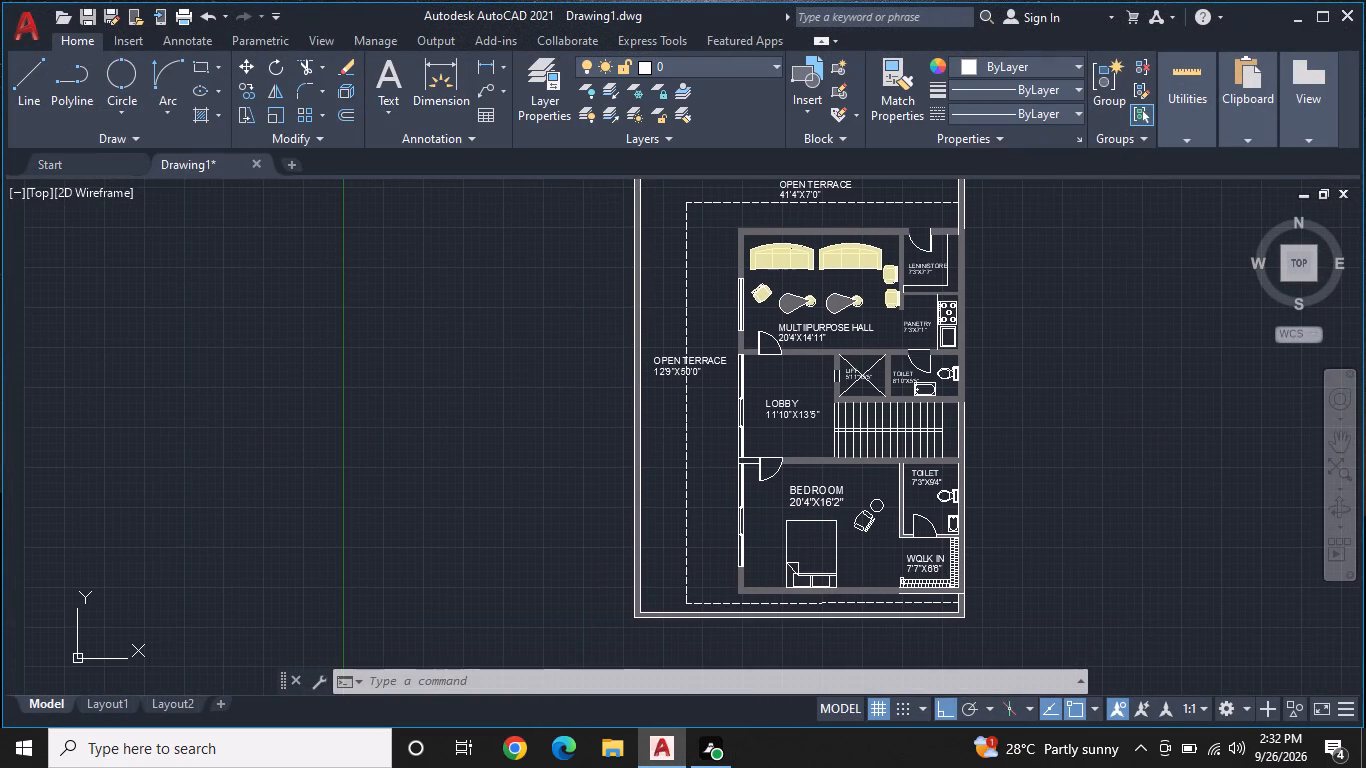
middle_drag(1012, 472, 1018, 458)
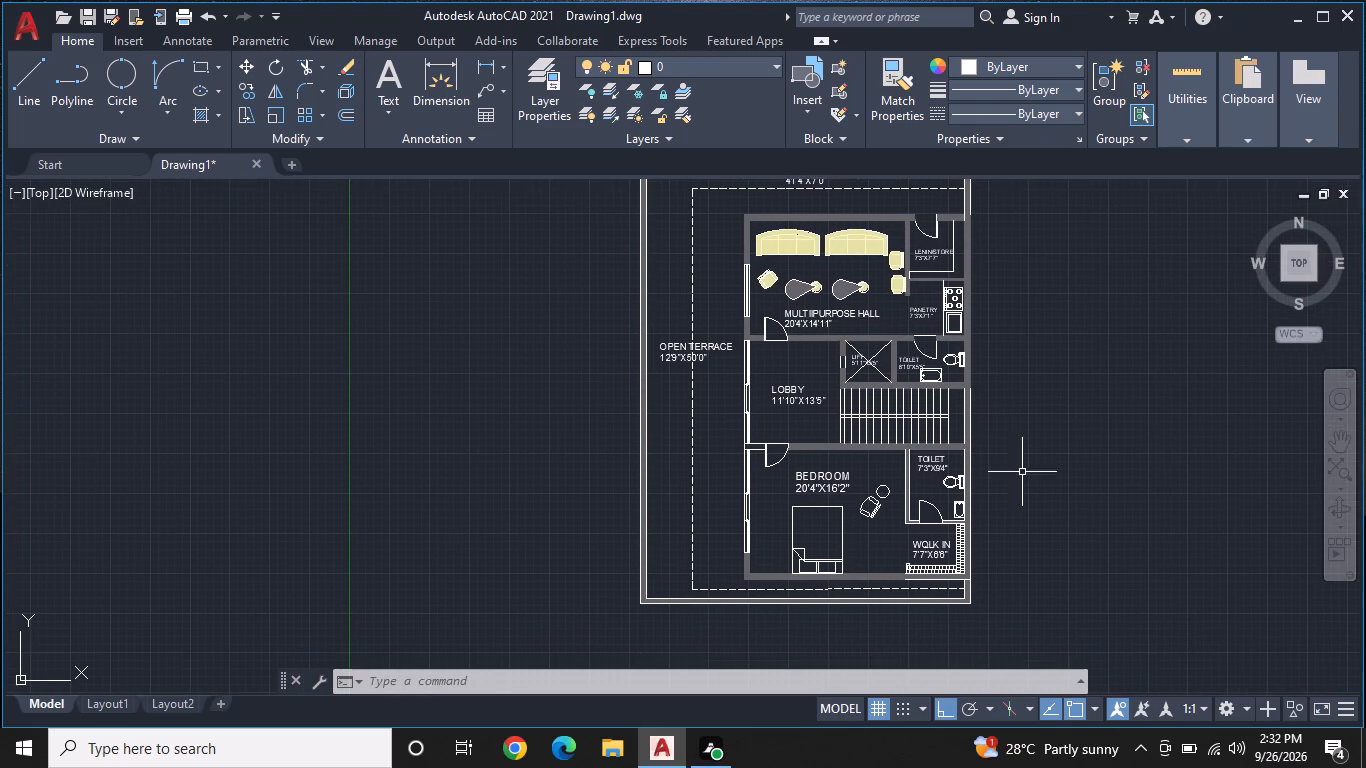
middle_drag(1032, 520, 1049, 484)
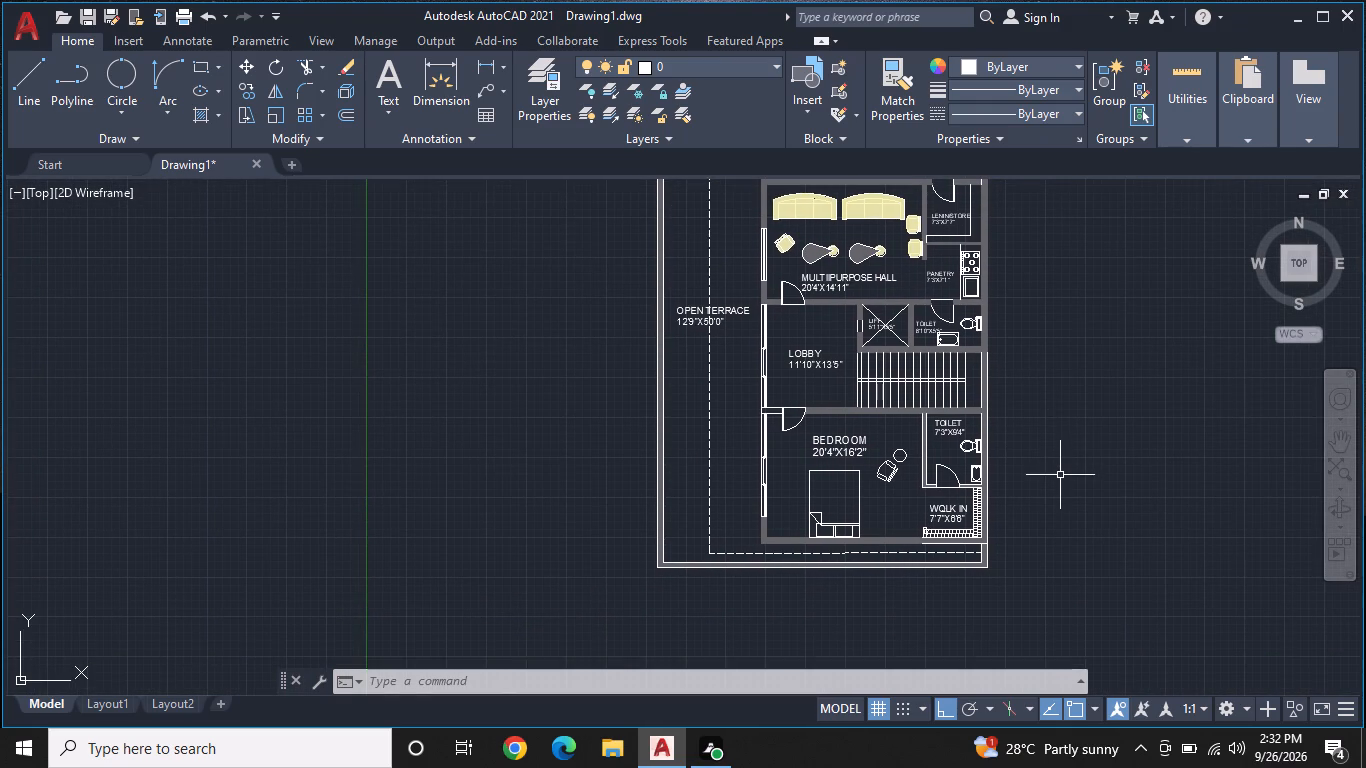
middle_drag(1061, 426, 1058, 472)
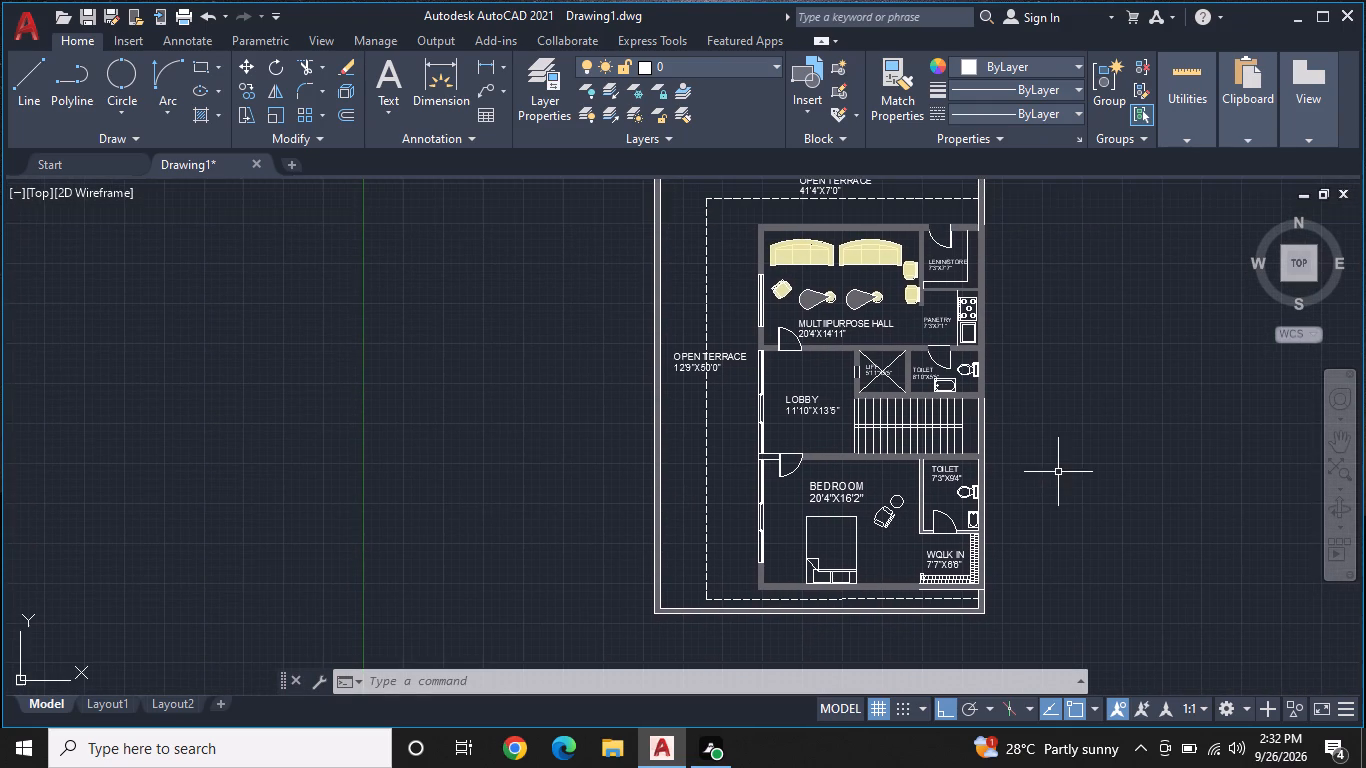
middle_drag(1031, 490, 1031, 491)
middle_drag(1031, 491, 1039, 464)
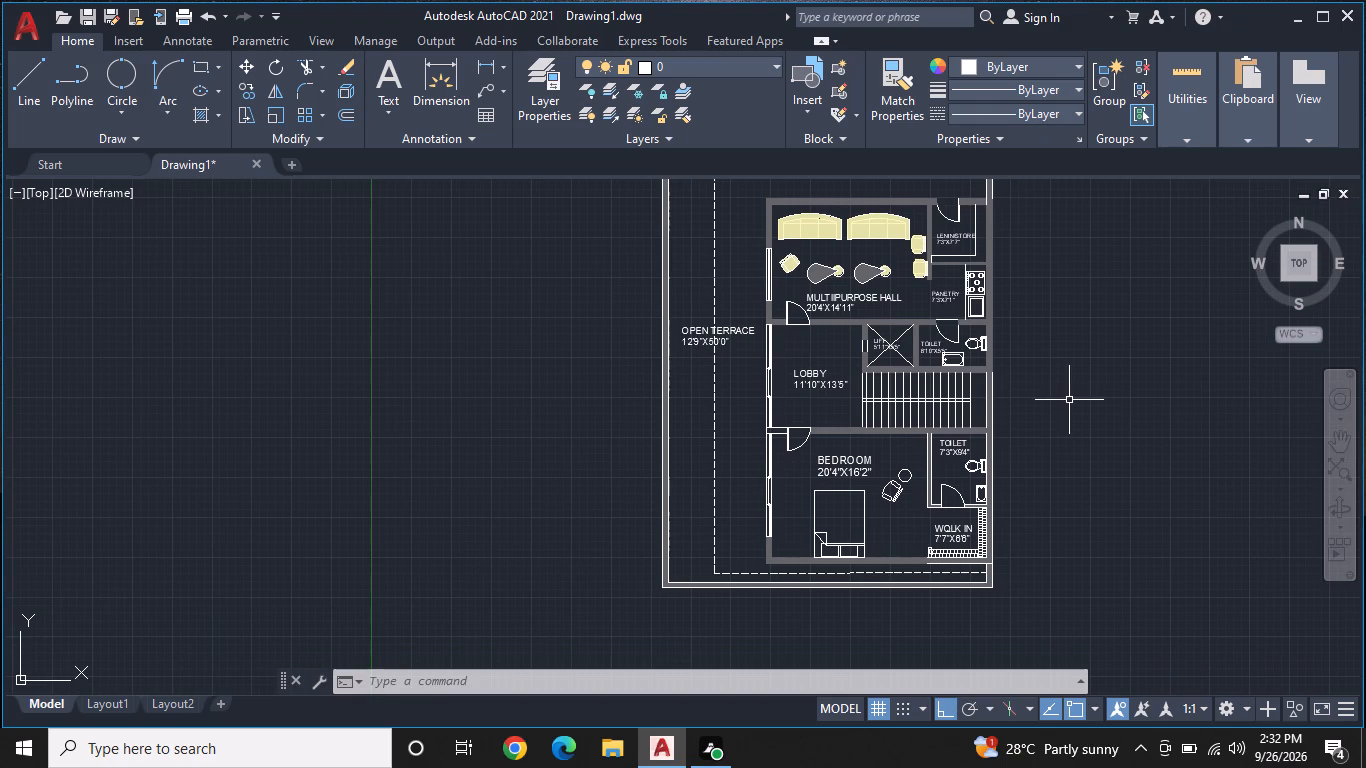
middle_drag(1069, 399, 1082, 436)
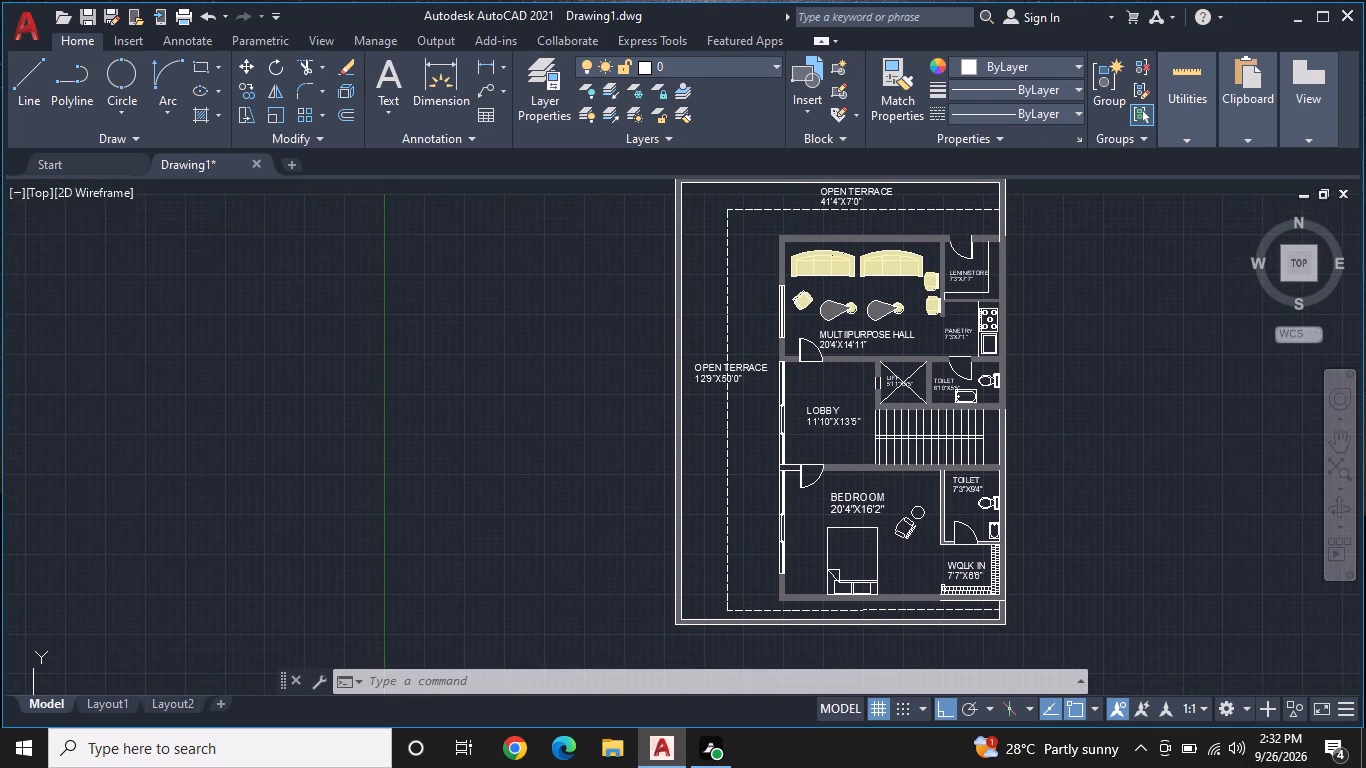
Save the drawing in the Documents folder under the file name PRDP1.
key(ctrl+s)
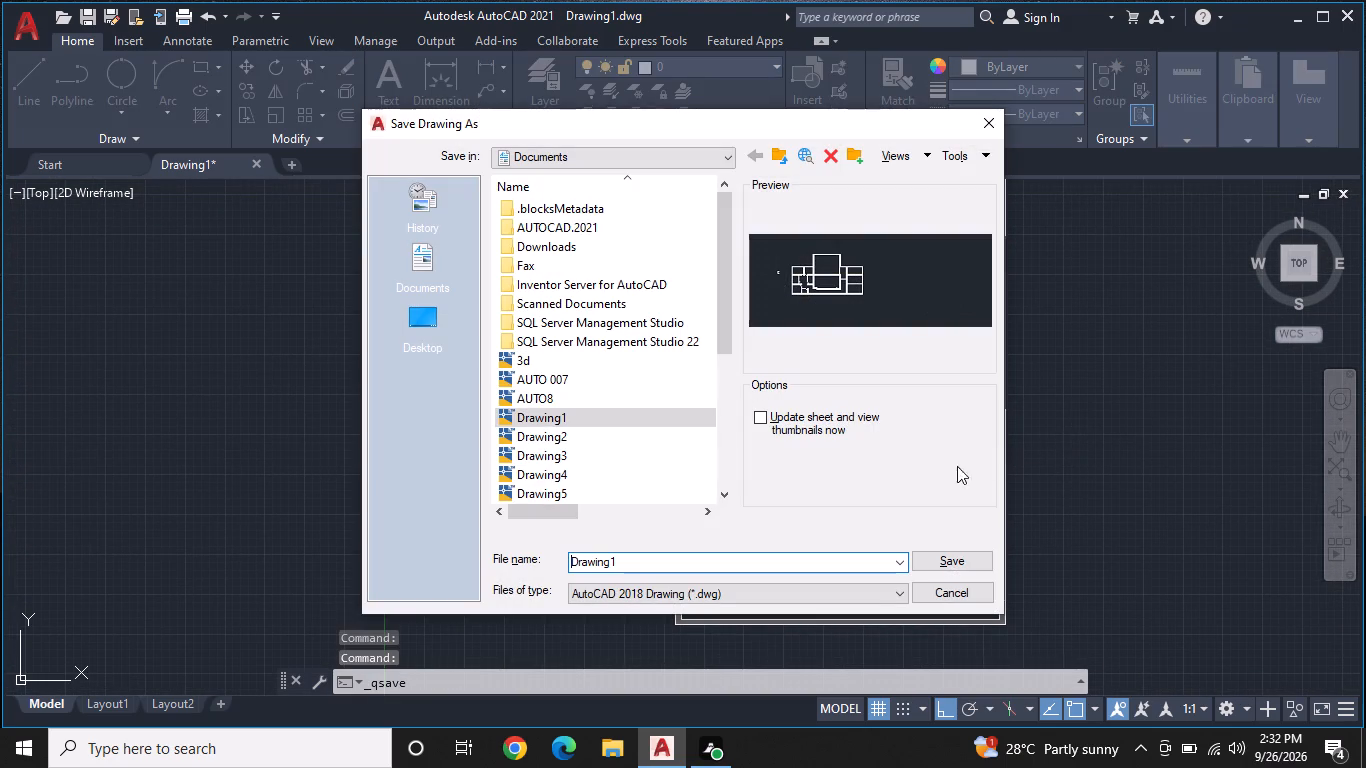
click(857, 569)
key(BackSpace)
key(BackSpace)
key(BackSpace)
key(BackSpace)
key(BackSpace)
key(BackSpace)
key(BackSpace)
key(BackSpace)
key(BackSpace)
key(BackSpace)
key(BackSpace)
key(BackSpace)
key(BackSpace)
key(BackSpace)
key(BackSpace)
key(BackSpace)
key(BackSpace)
key(BackSpace)
key(BackSpace)
key(BackSpace)
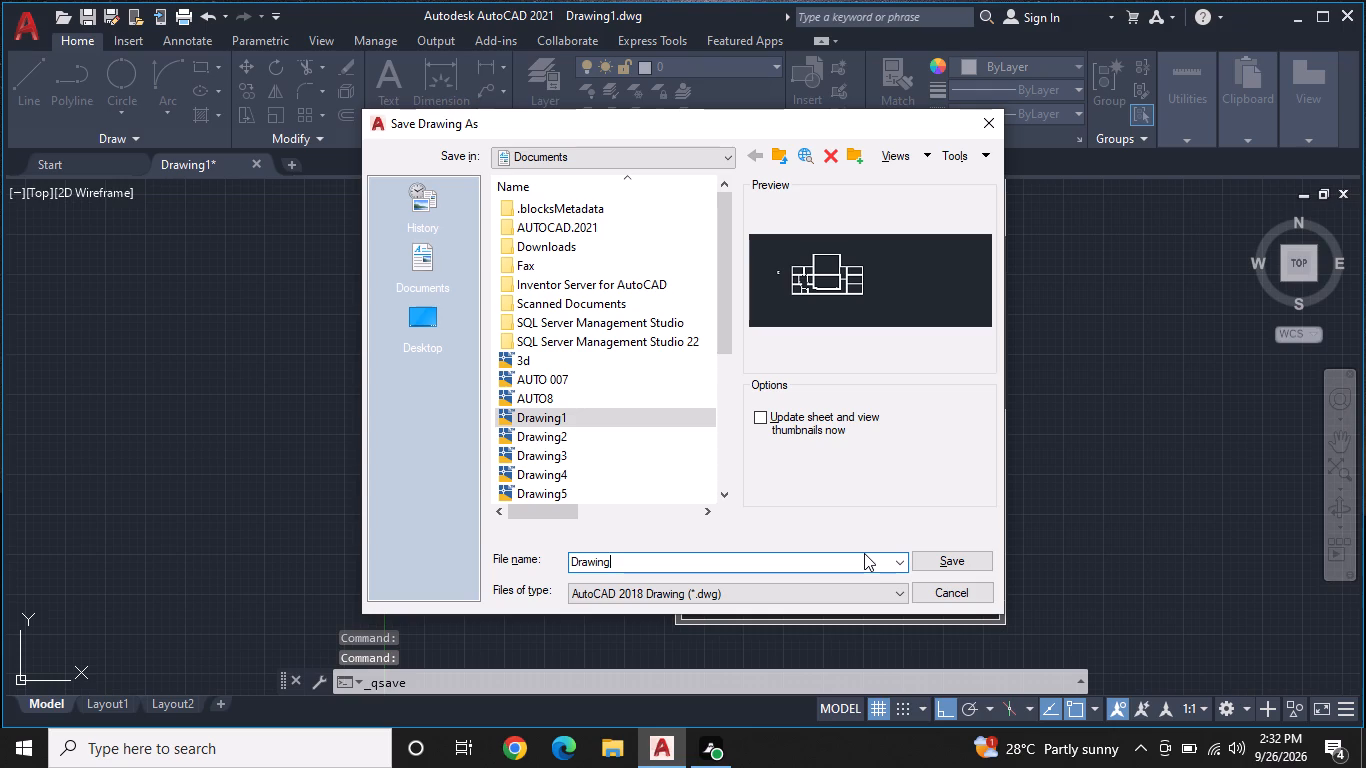
text(PRD)
key(p)
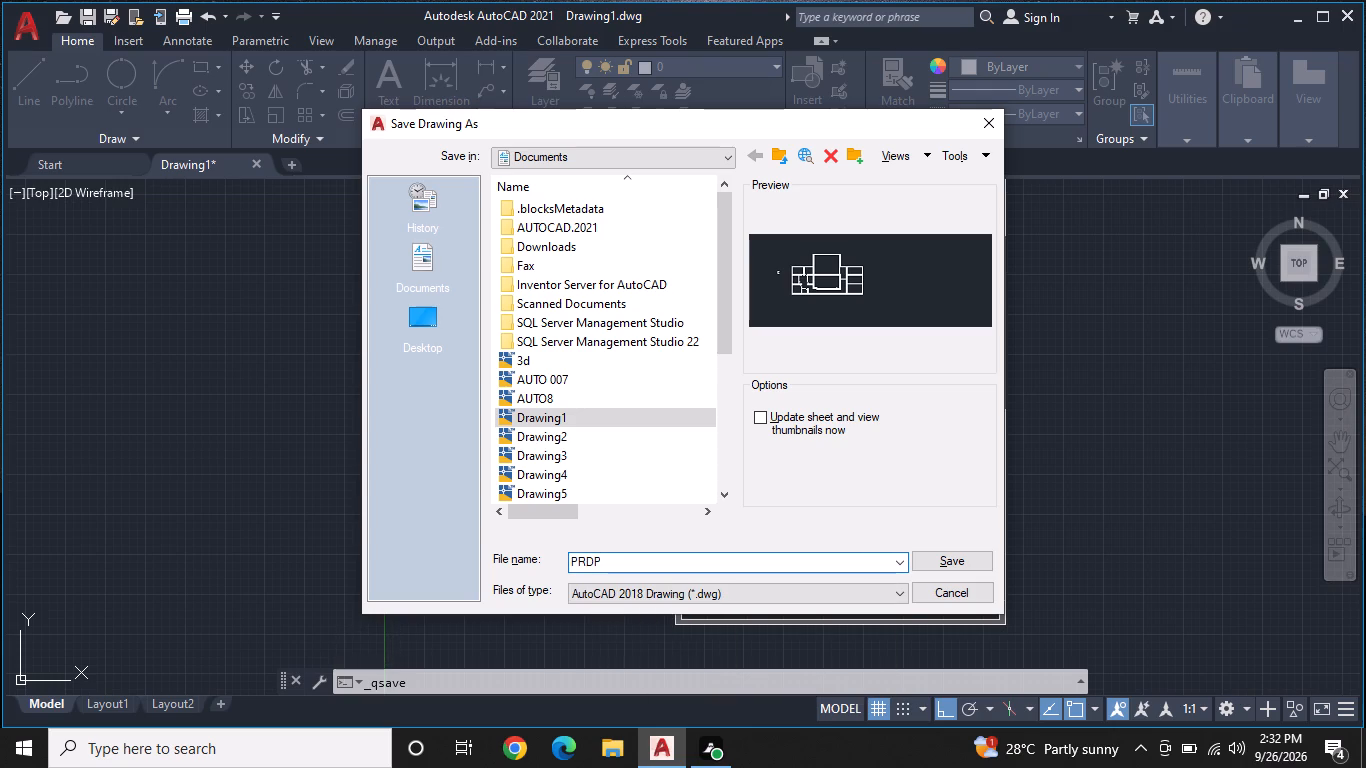
key(1)
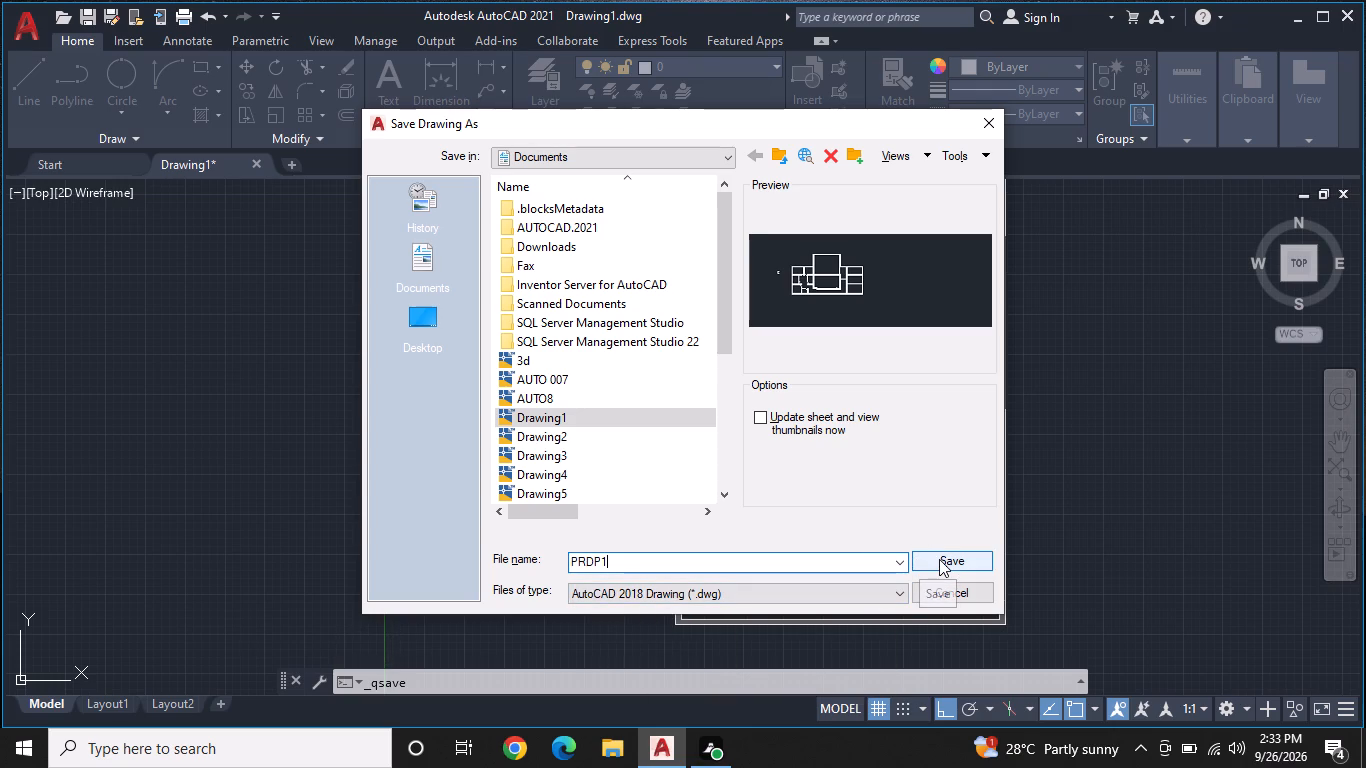
click(939, 559)
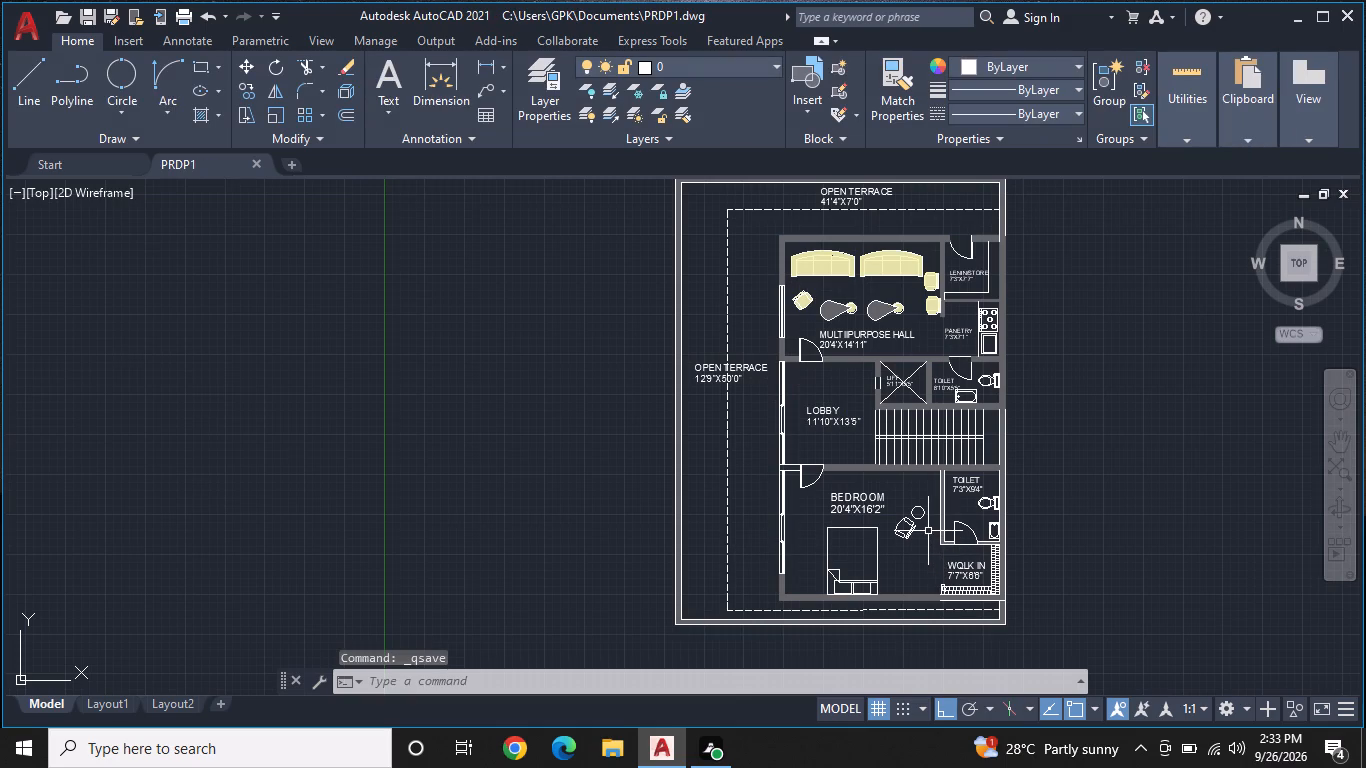
Set up a plot with the DWG To PDF.pc3 plotter on ISO expand A4 (297.00 x 210.00 MM) paper.
key(ctrl+p)
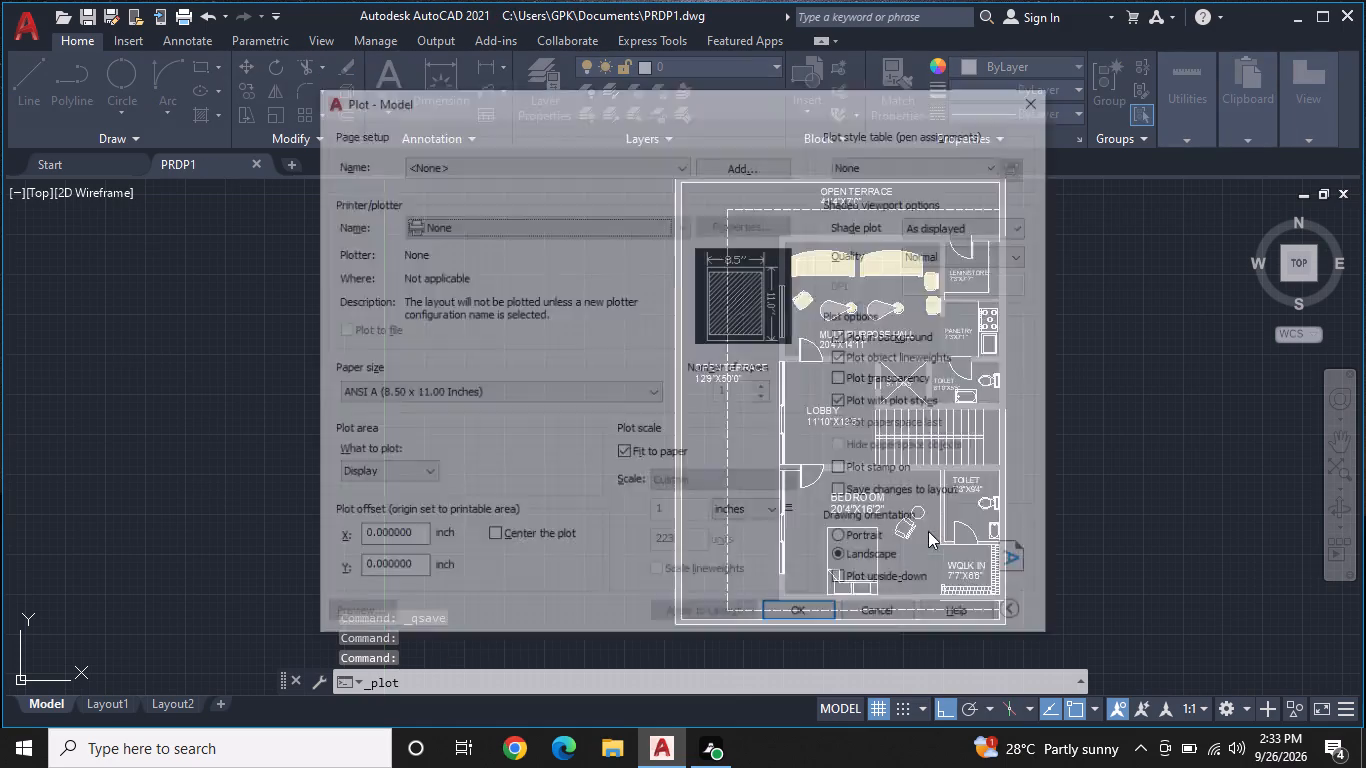
click(672, 219)
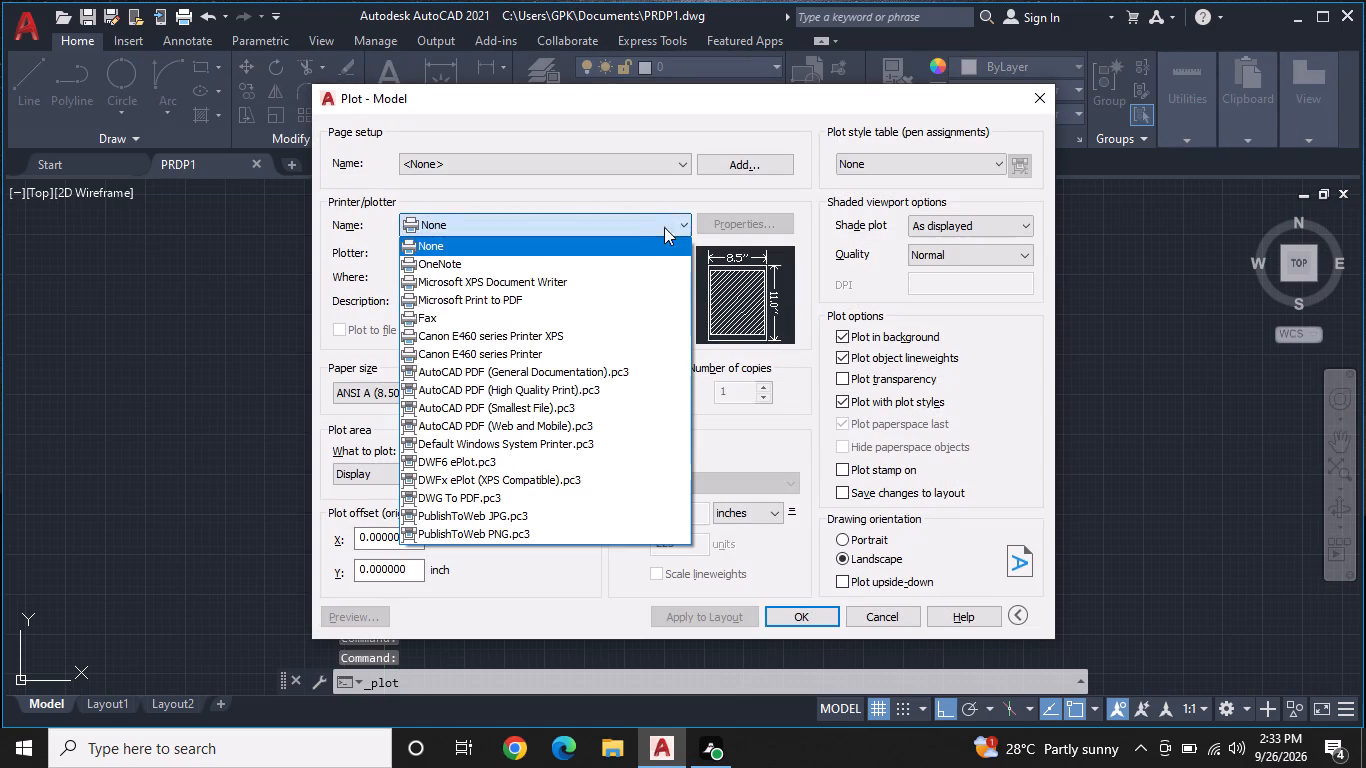
click(530, 503)
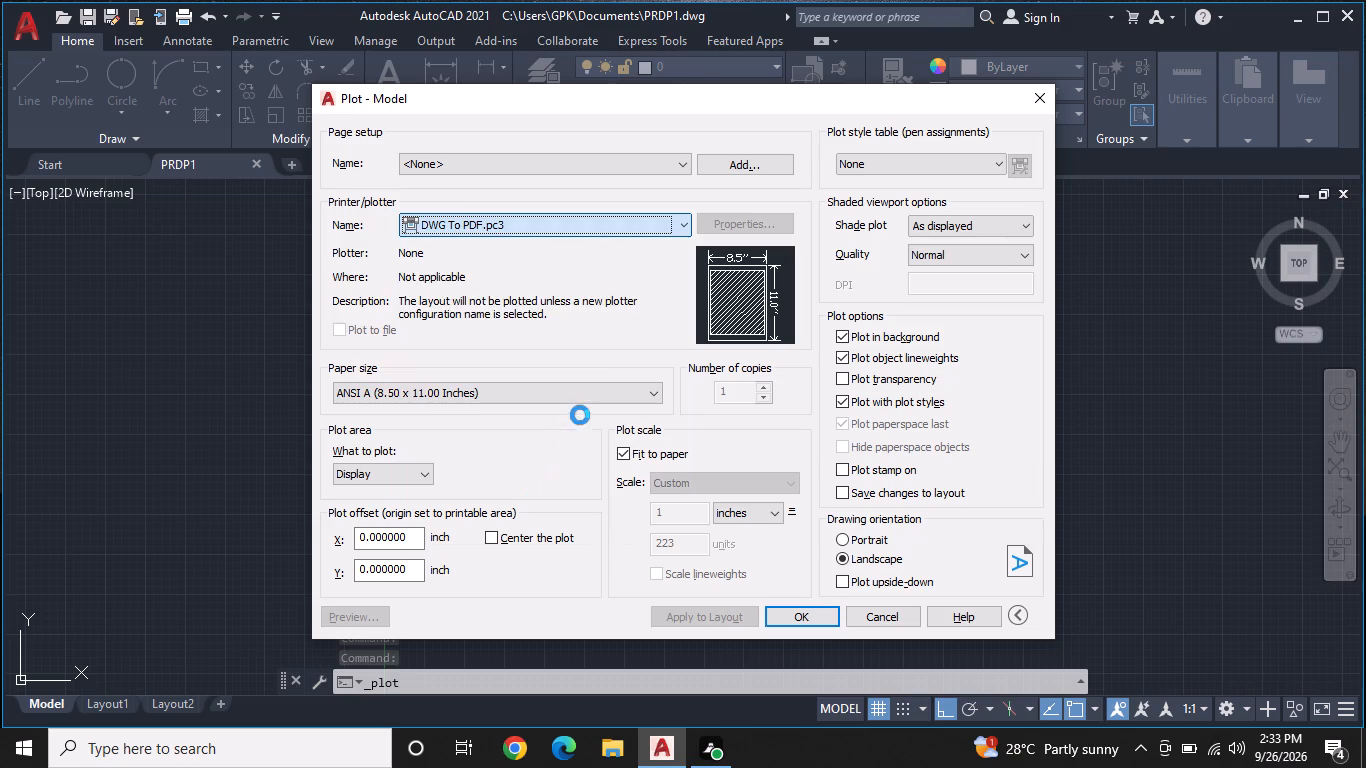
click(598, 392)
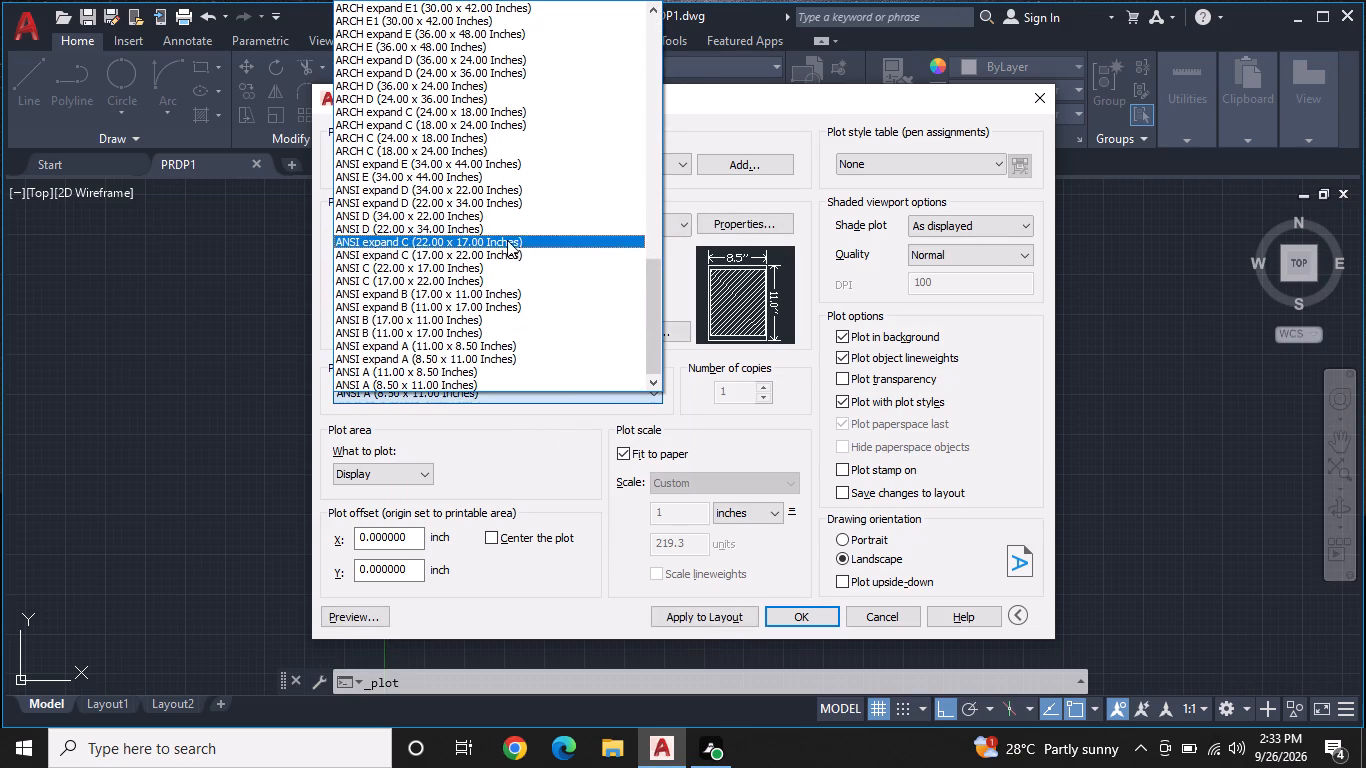
scroll(507, 240, up, 2)
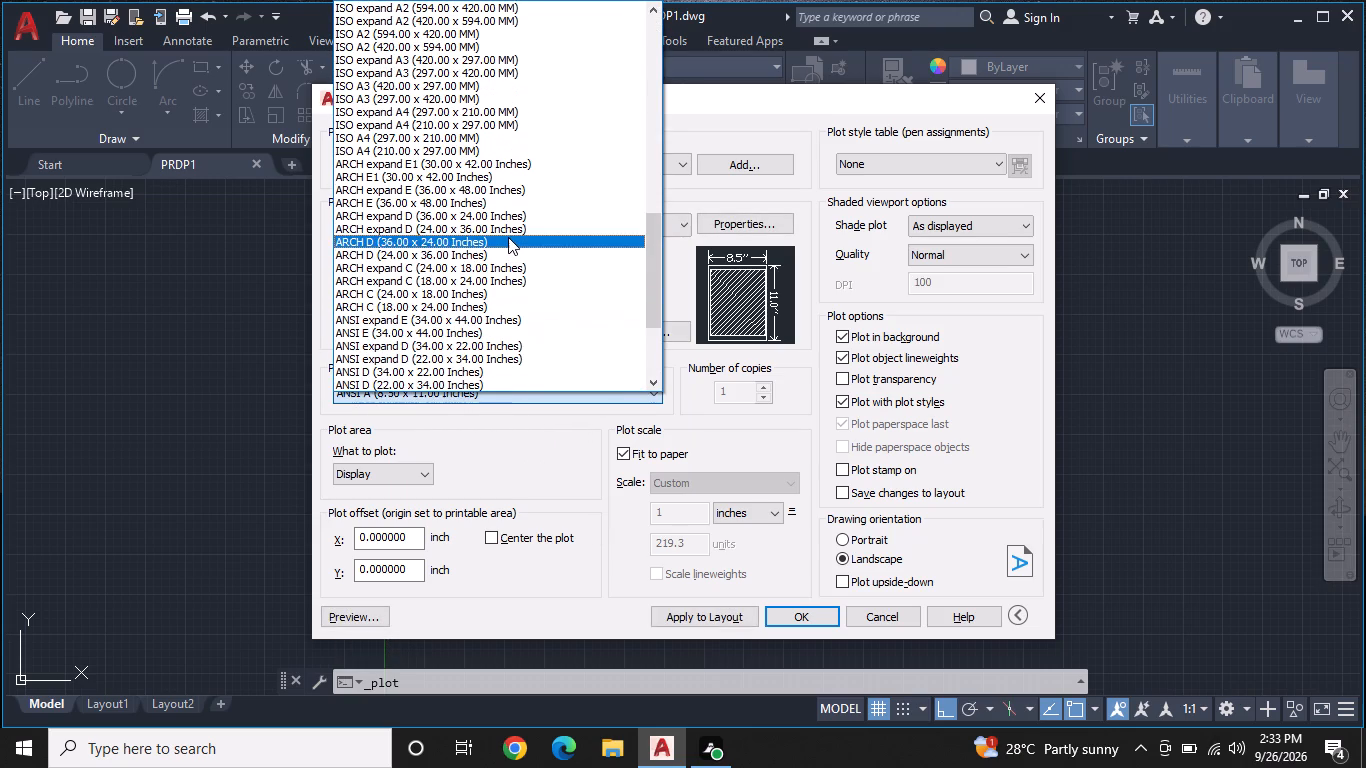
click(459, 113)
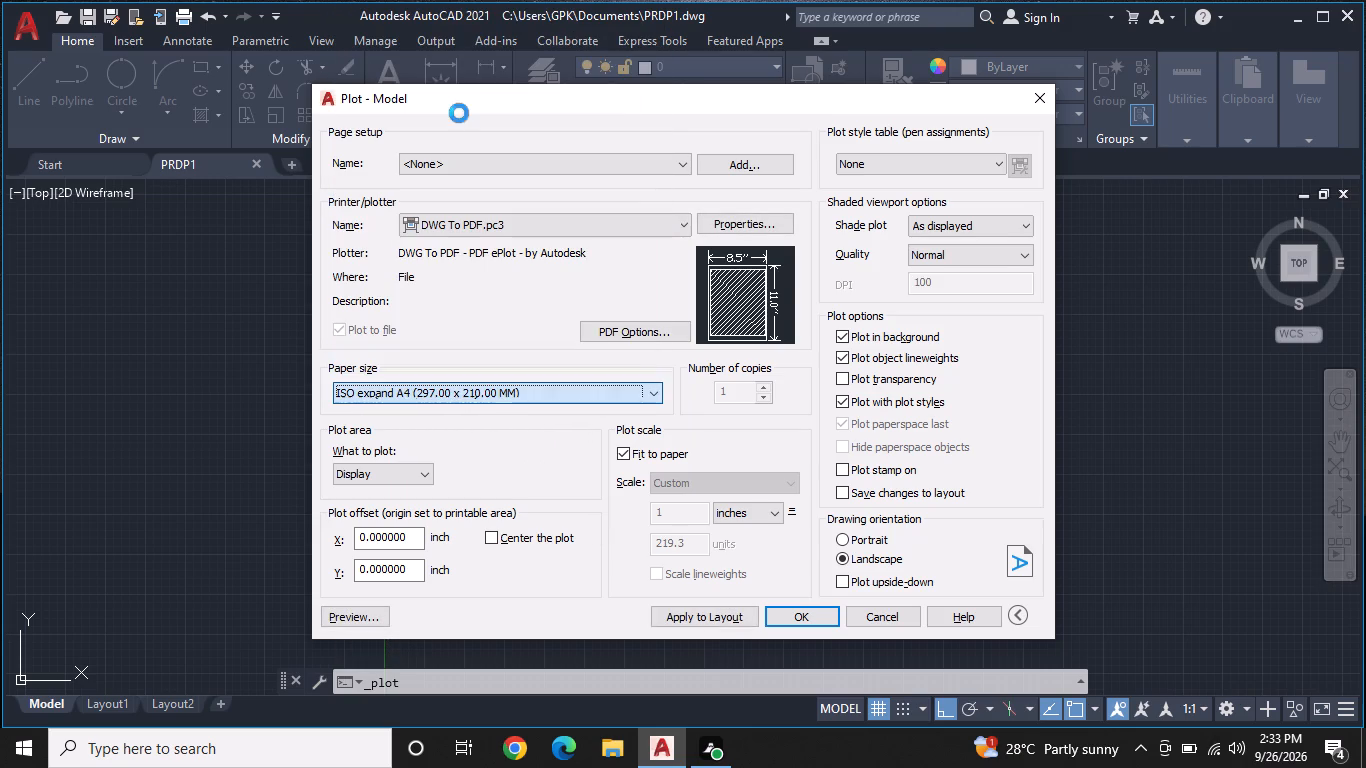
Set the plot area to a window enclosing the whole floor plan, including the terrace edge.
click(429, 459)
click(404, 480)
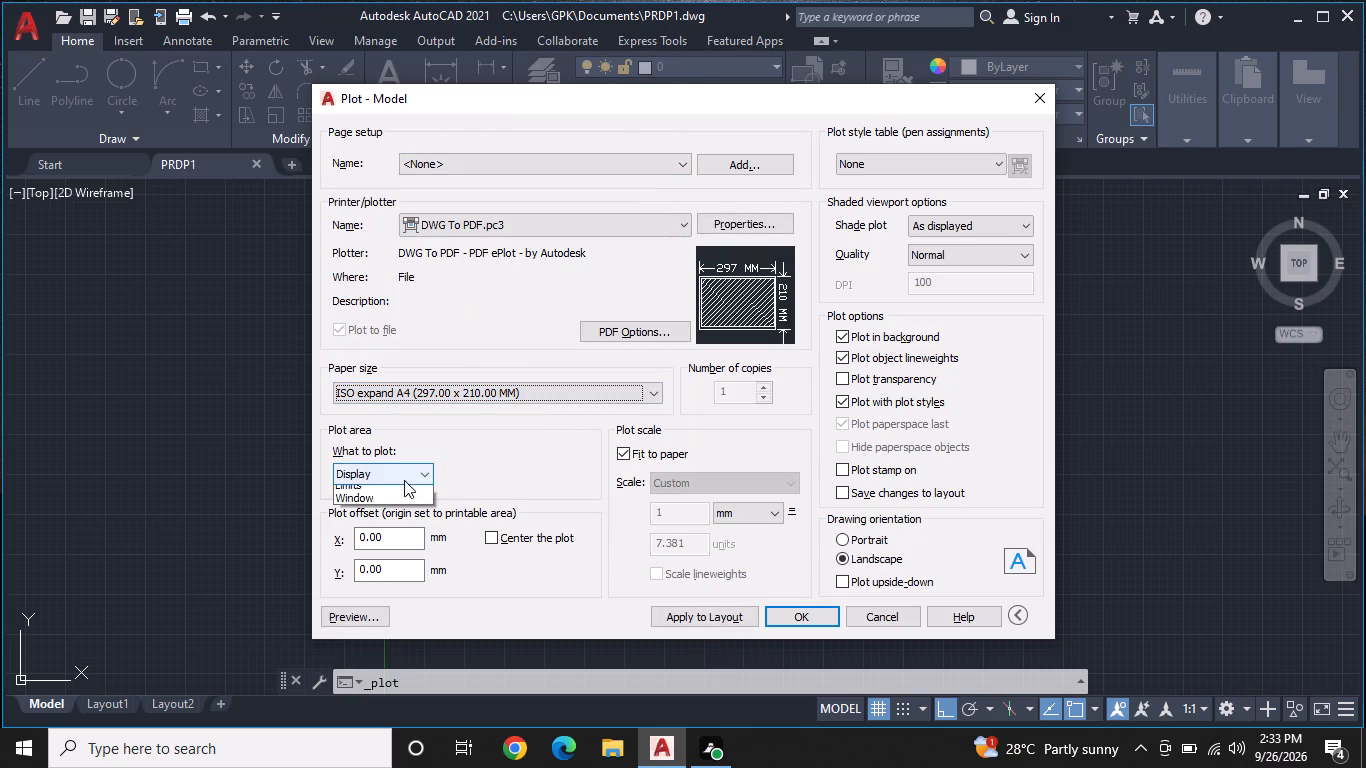
click(379, 539)
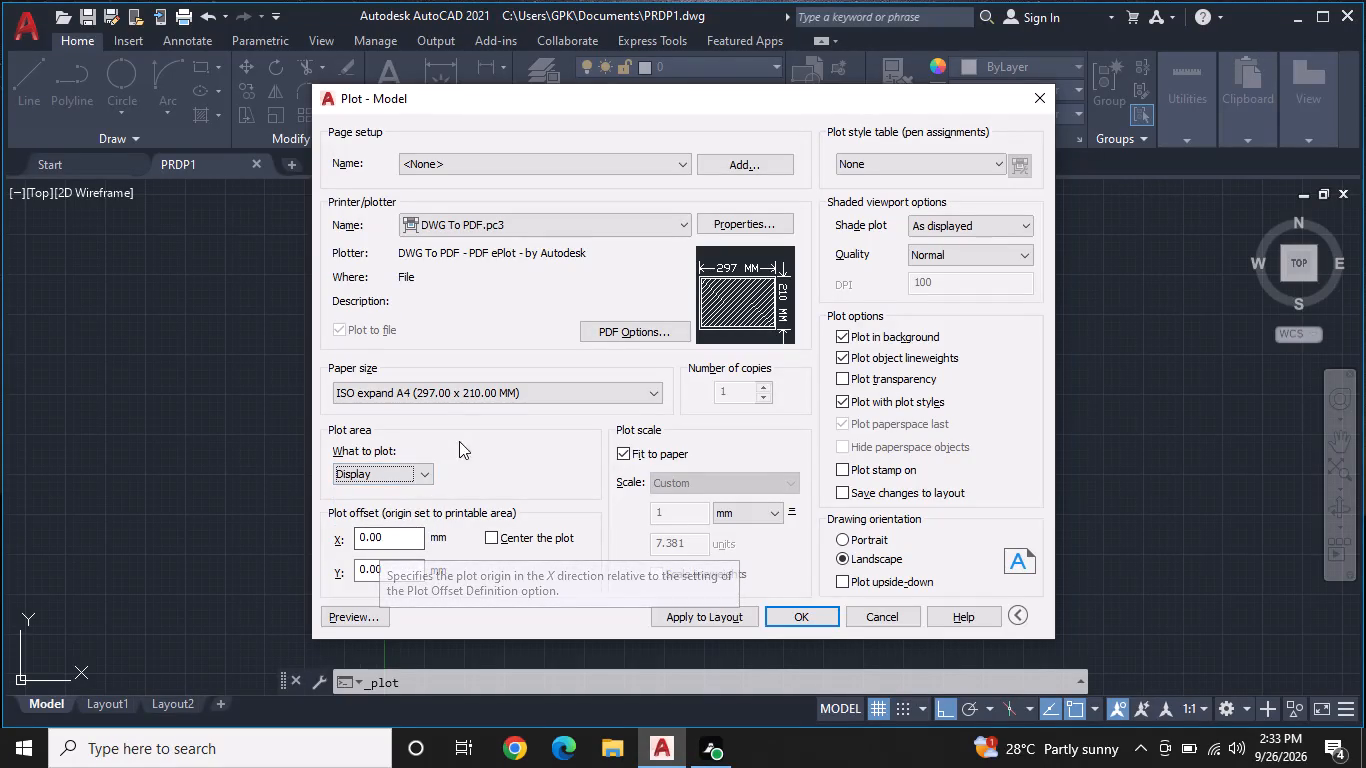
click(417, 469)
click(389, 532)
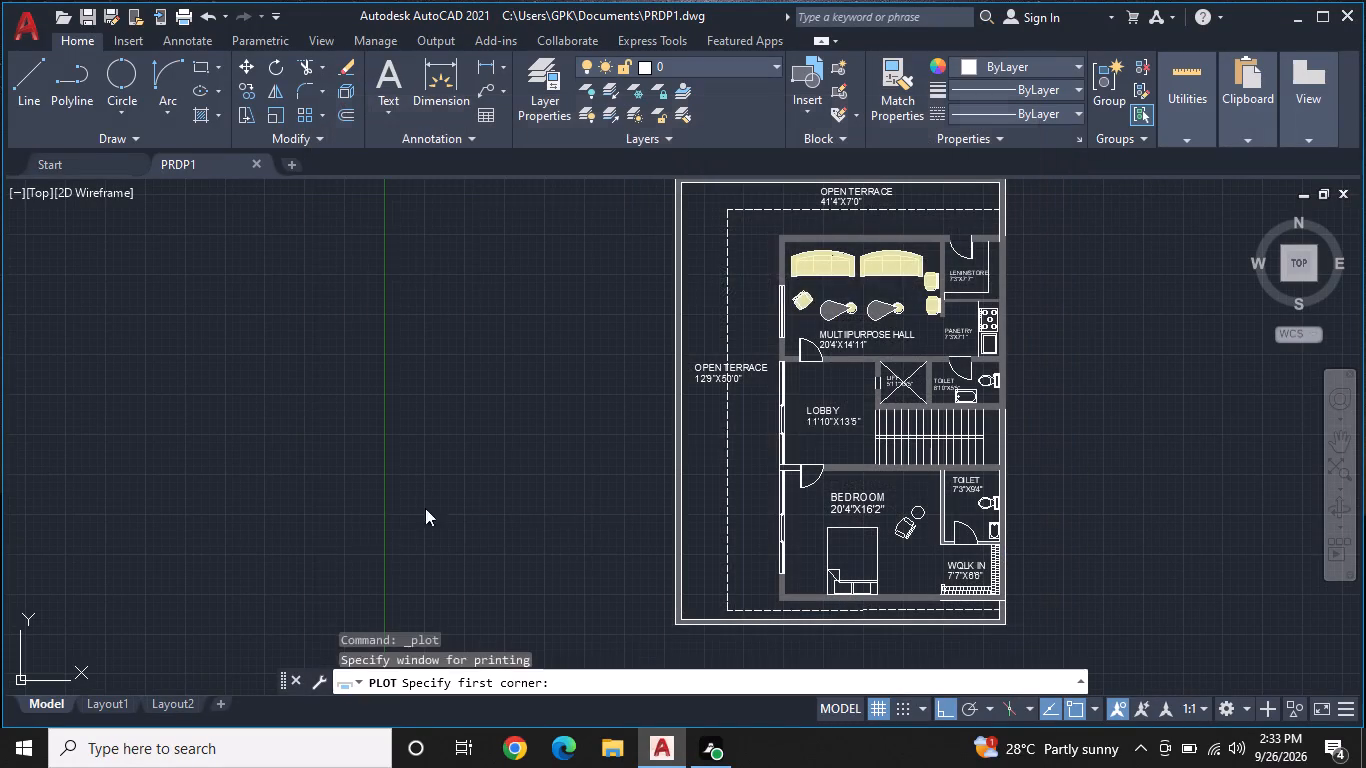
scroll(691, 240, down, 1)
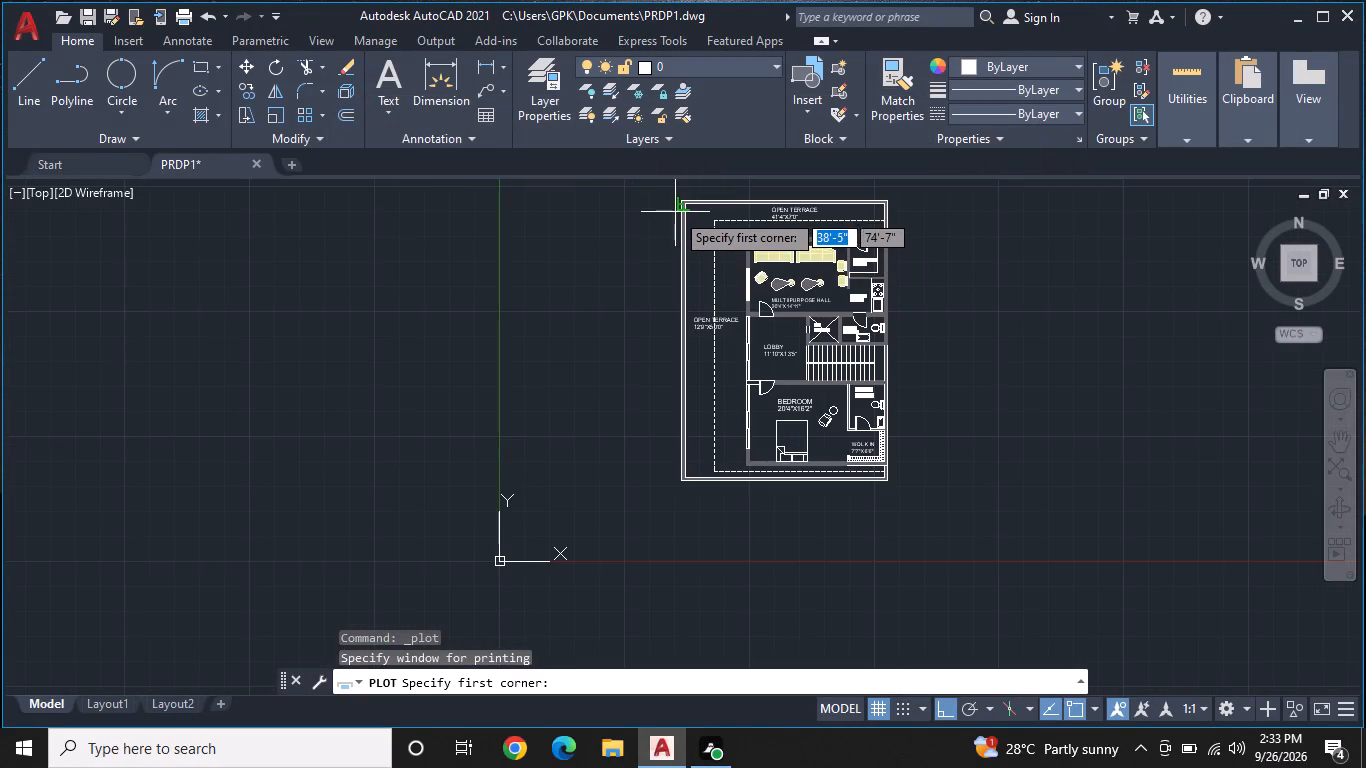
click(668, 188)
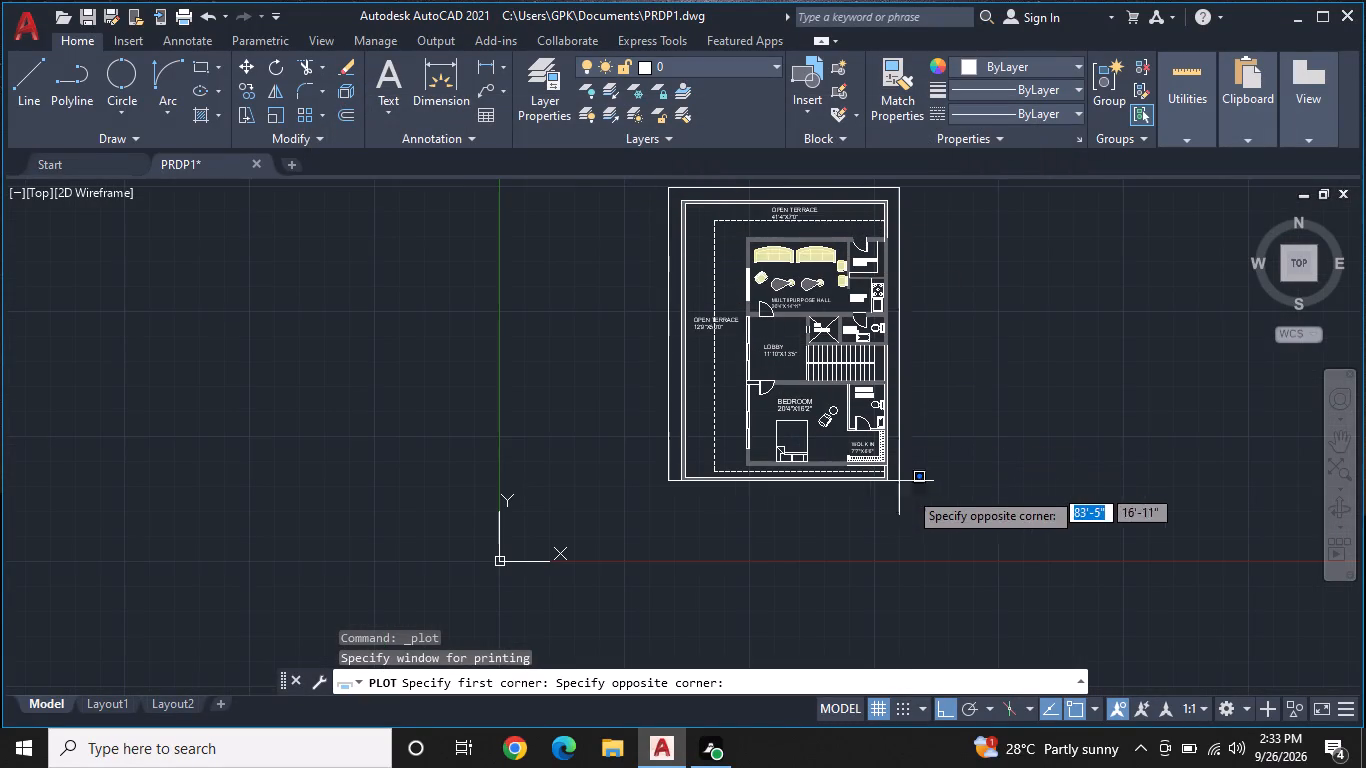
click(897, 496)
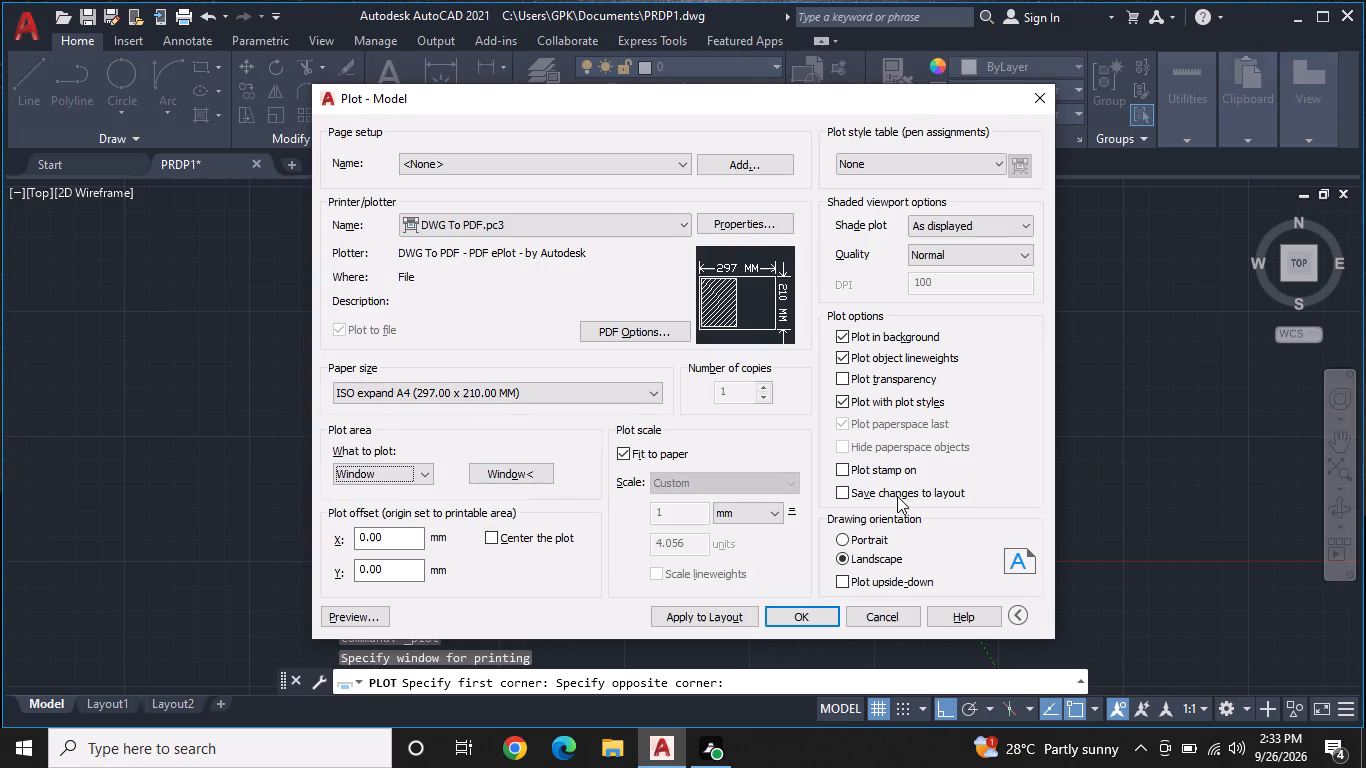
Center the plot on the sheet and open the plot preview.
click(495, 538)
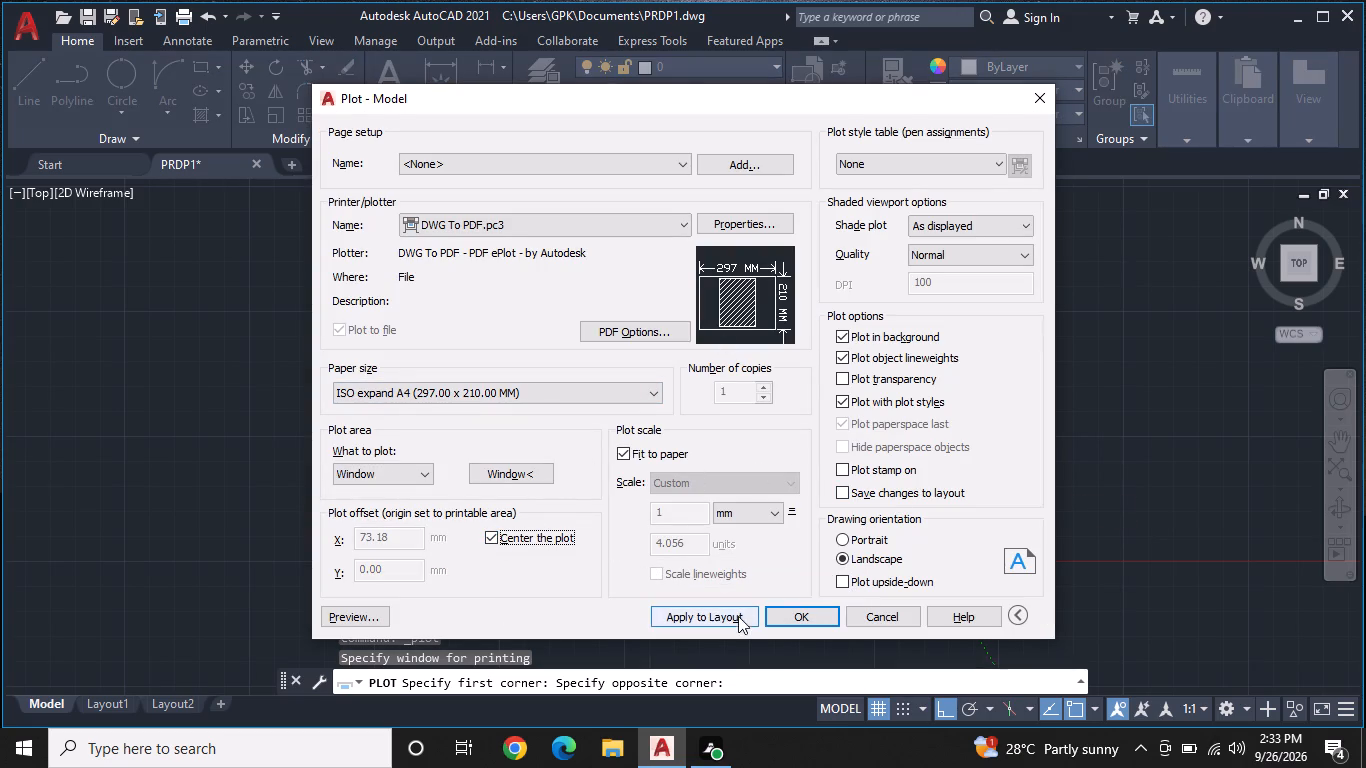
click(359, 617)
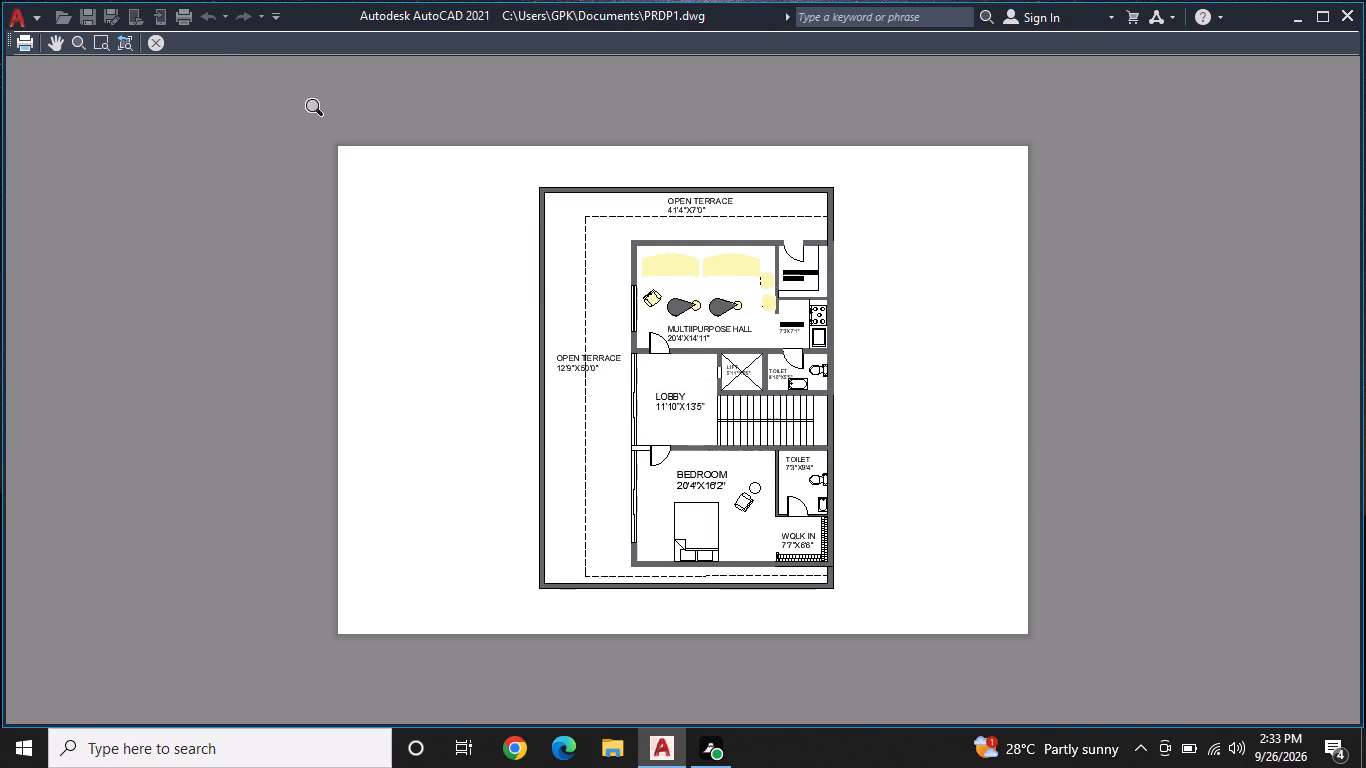
Leave the preview and plot the floor plan to a PDF saved in Documents as PRDP1-Model.pdf.
click(151, 40)
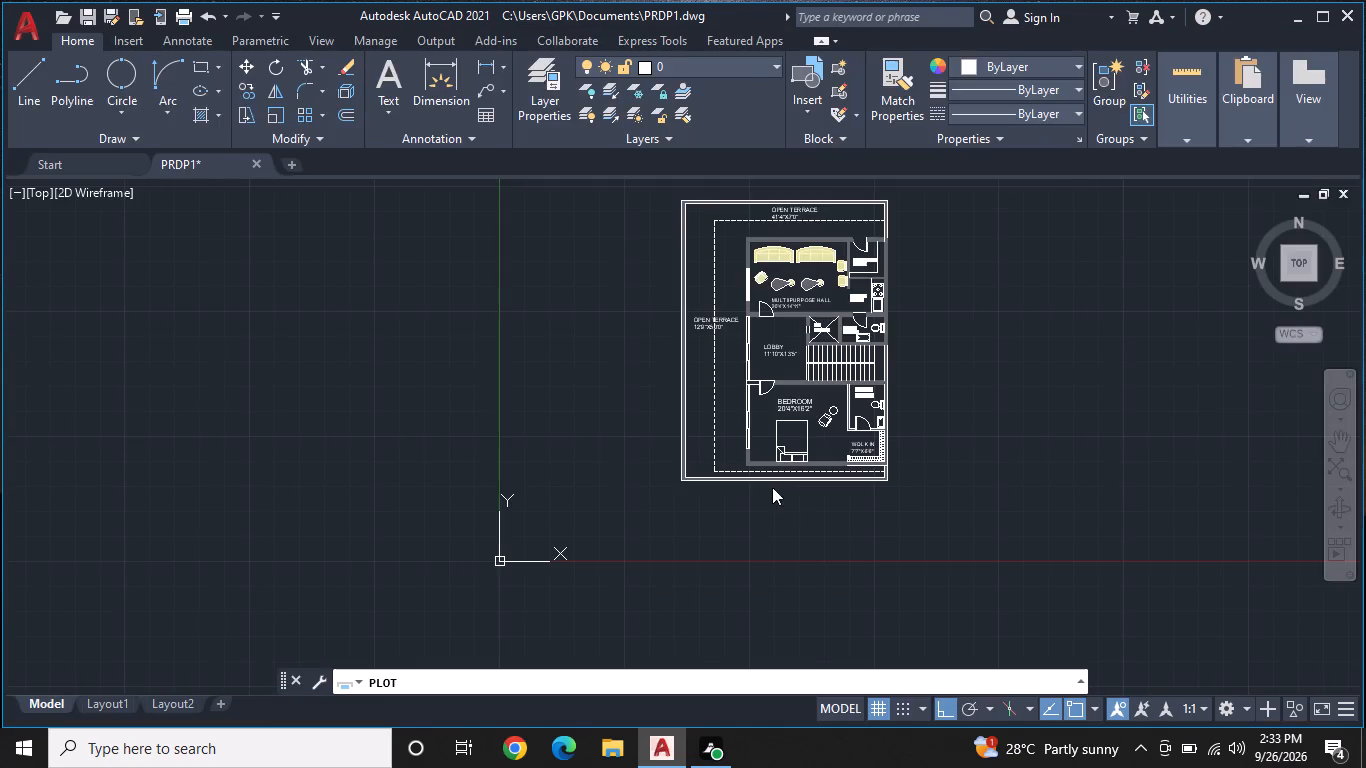
click(796, 617)
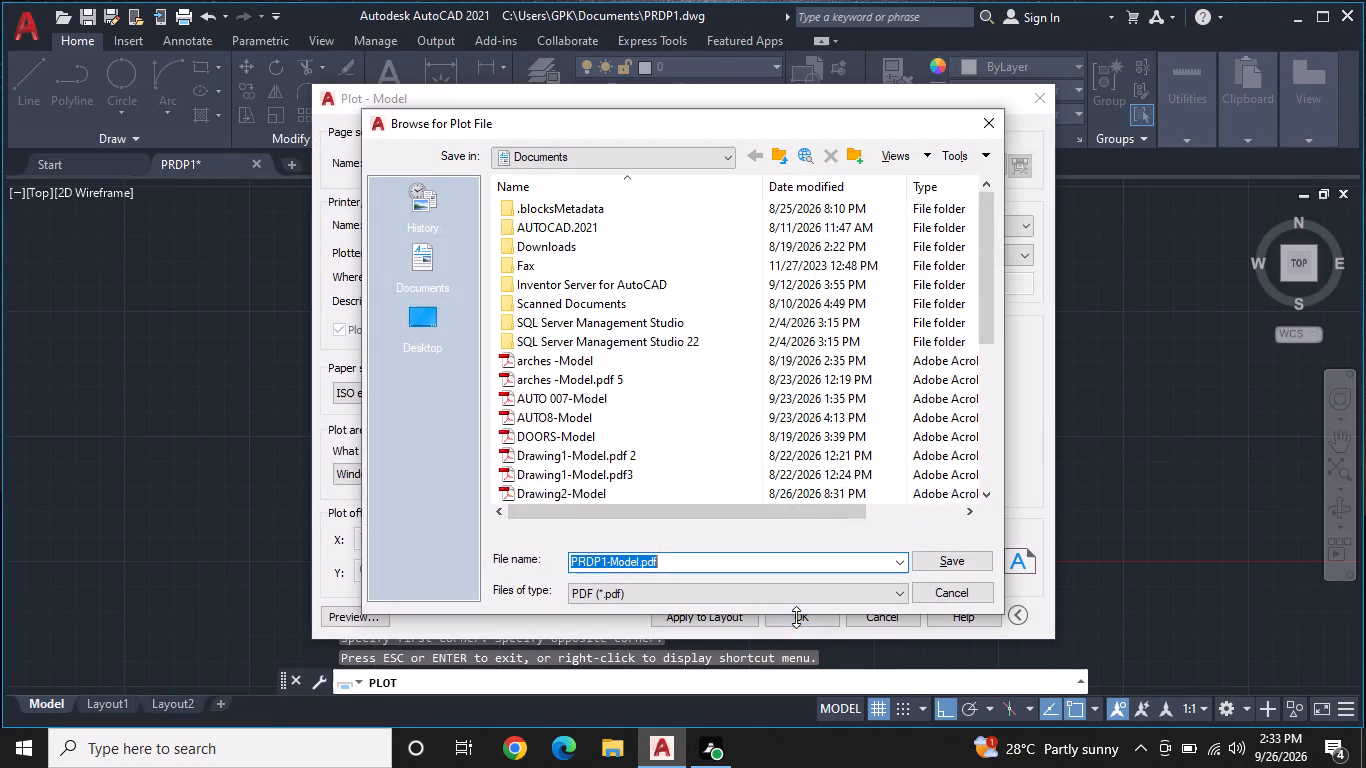
click(954, 573)
click(960, 563)
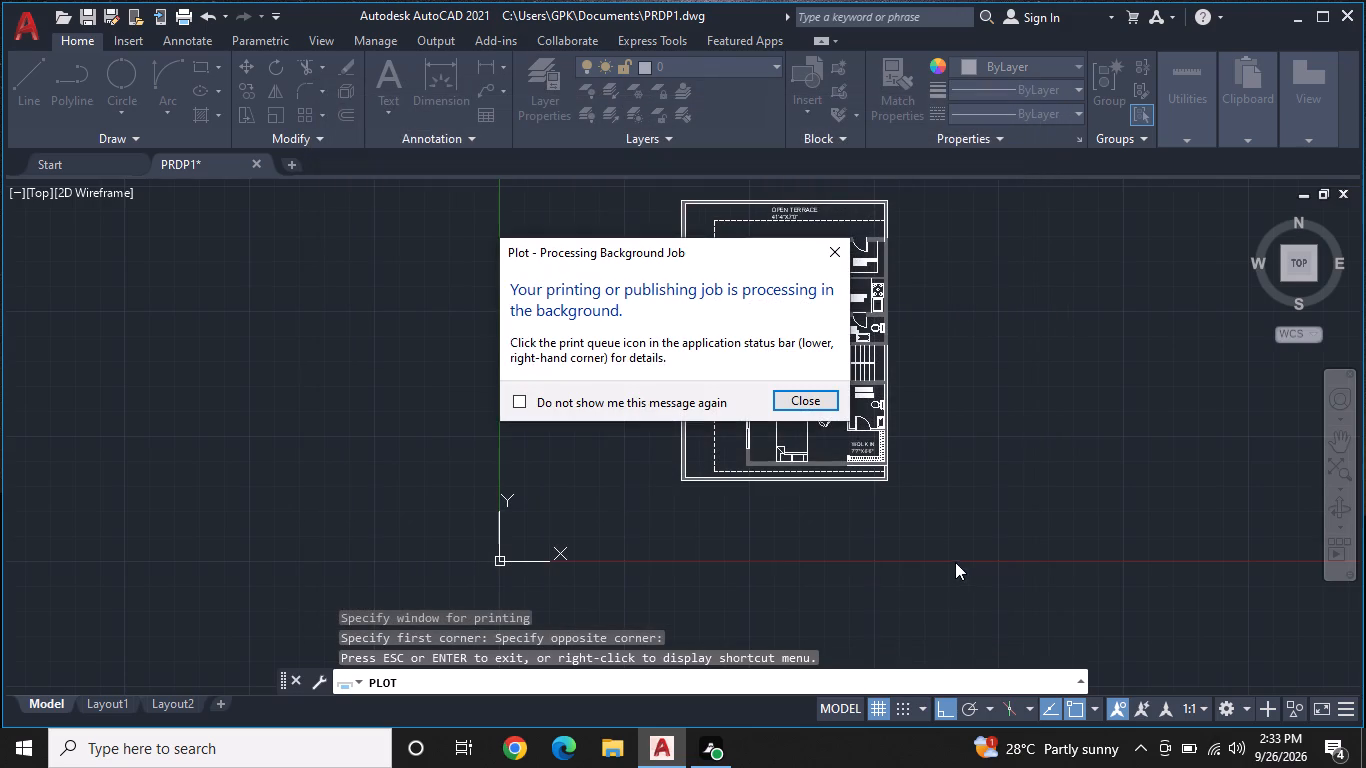
click(834, 252)
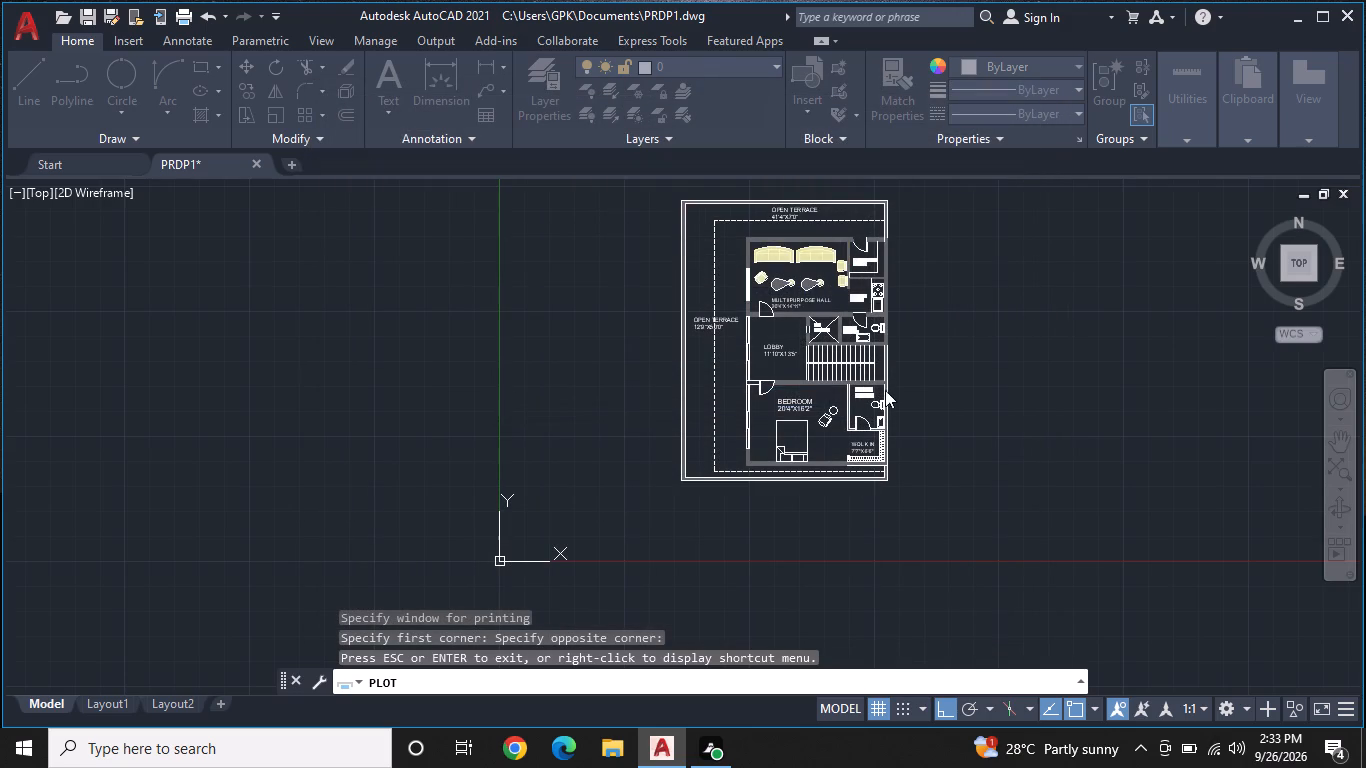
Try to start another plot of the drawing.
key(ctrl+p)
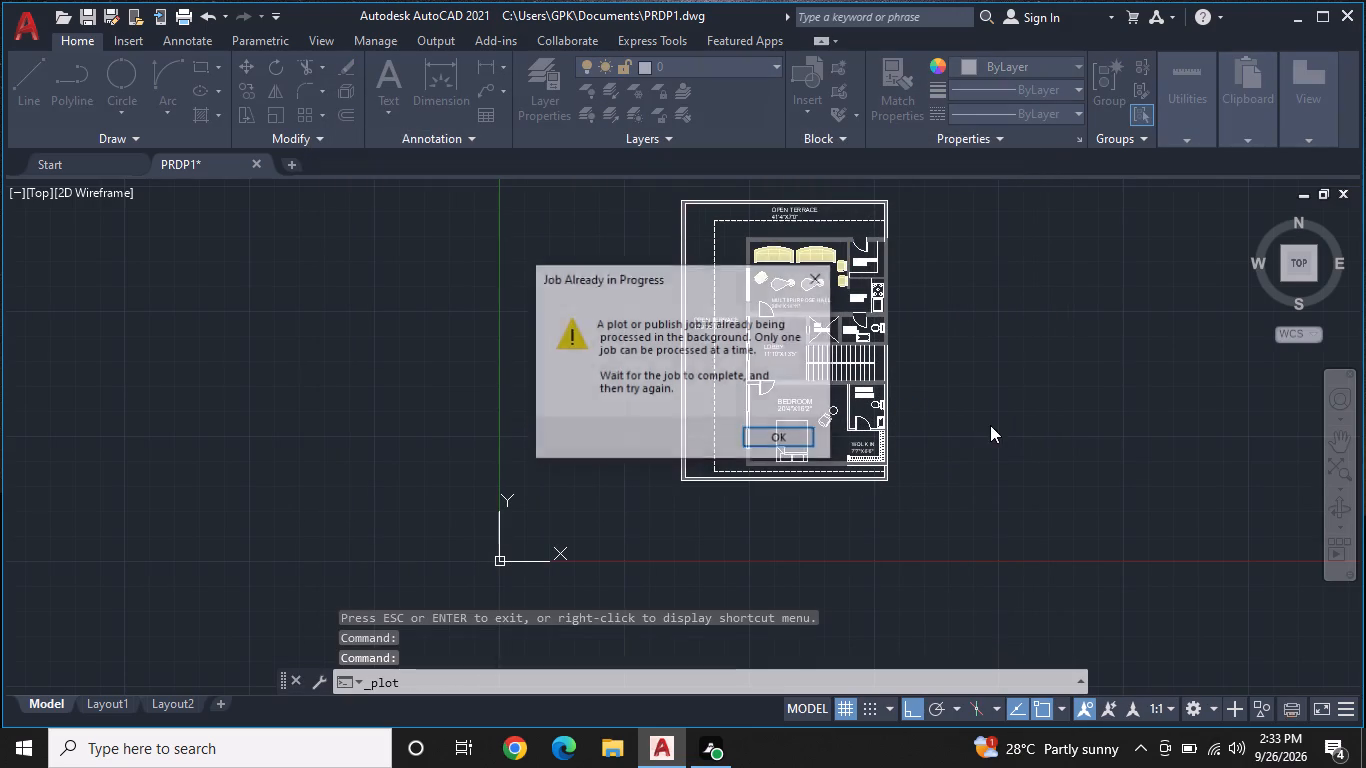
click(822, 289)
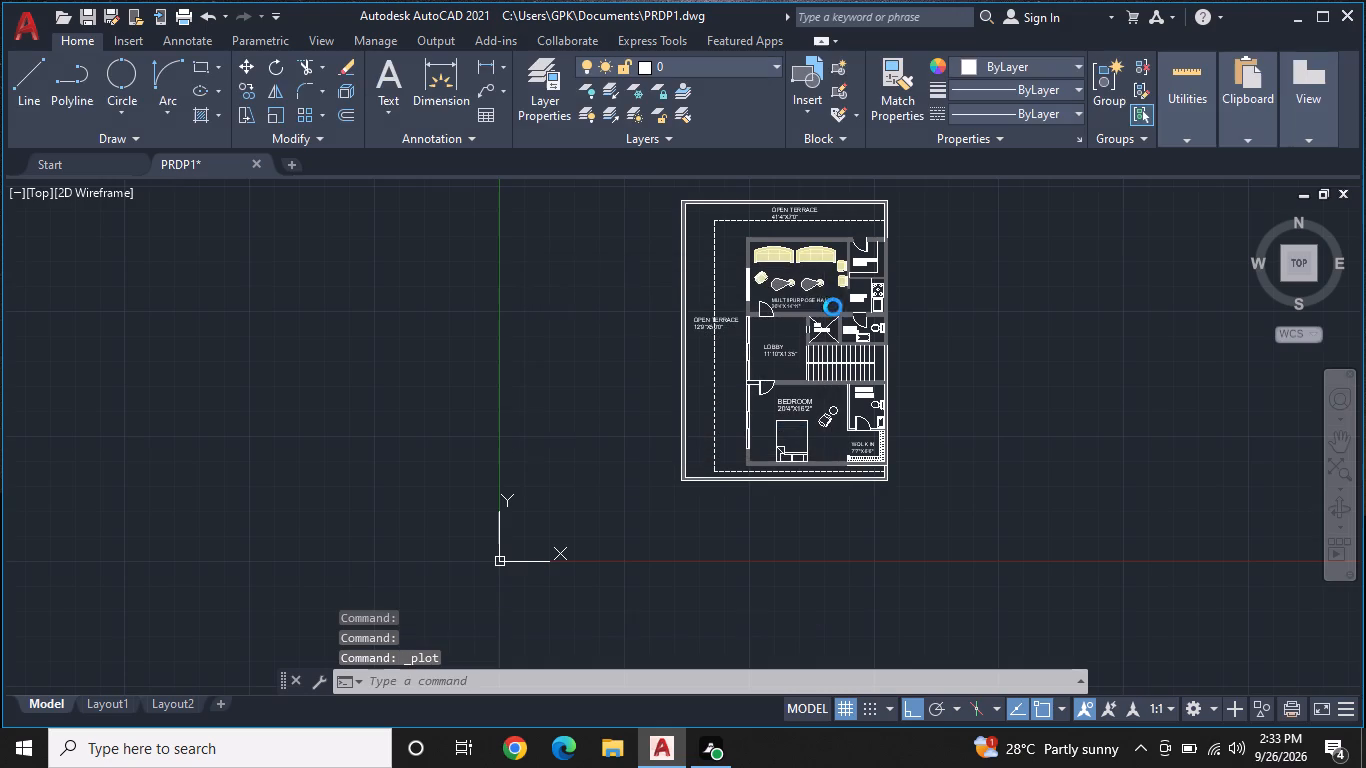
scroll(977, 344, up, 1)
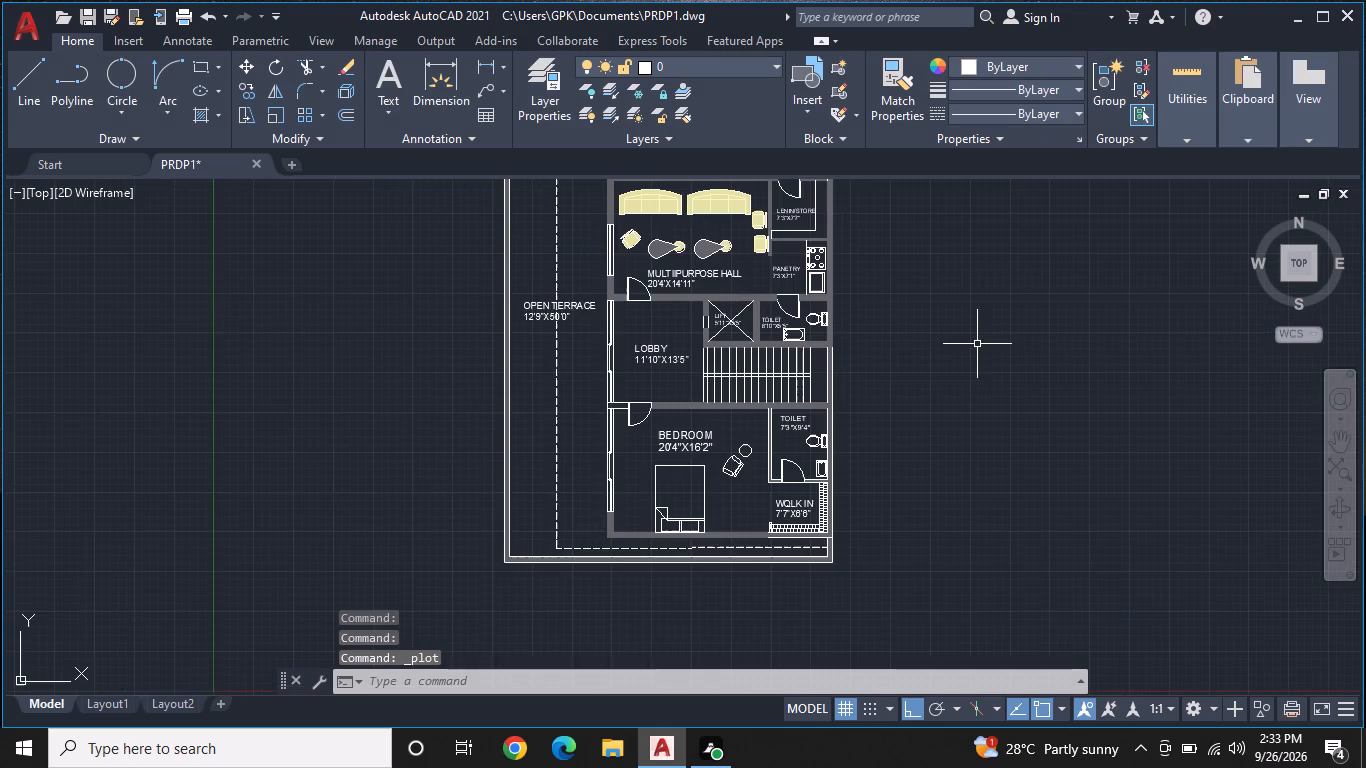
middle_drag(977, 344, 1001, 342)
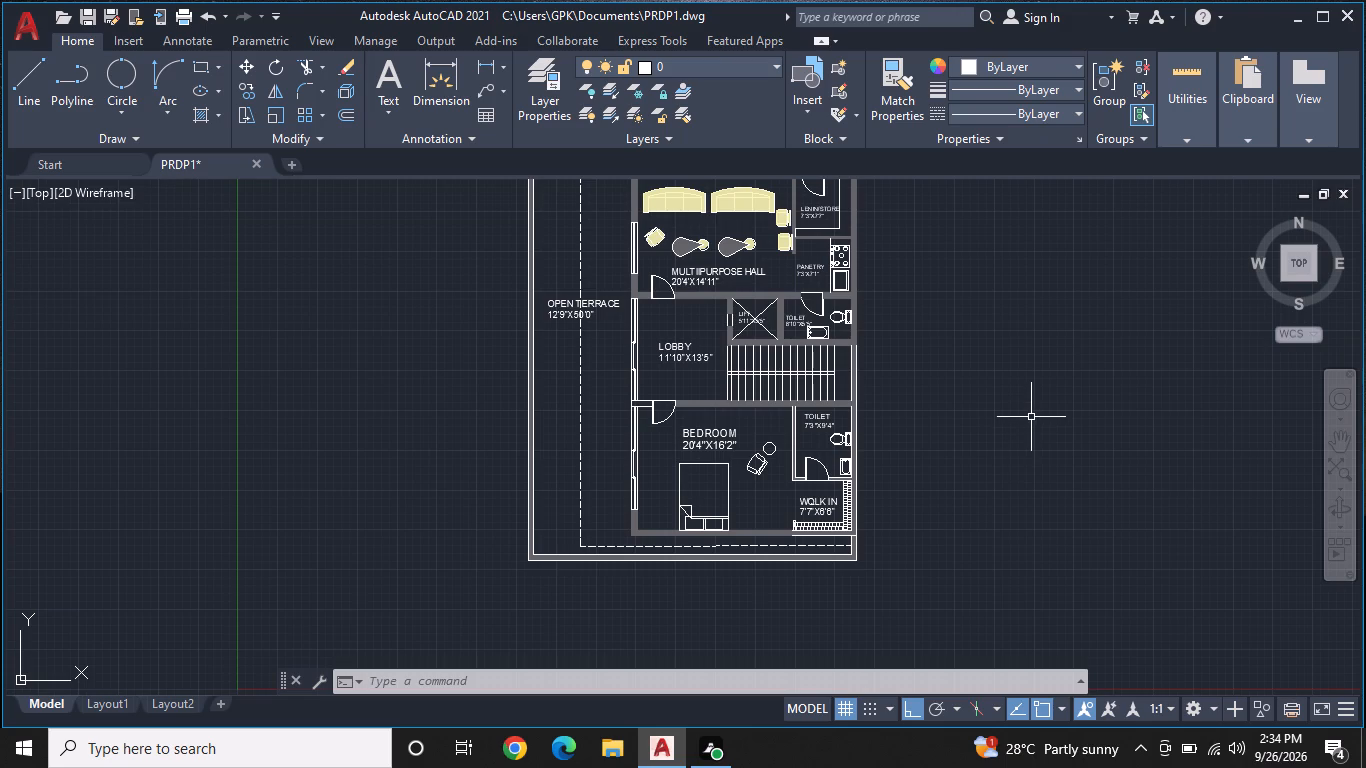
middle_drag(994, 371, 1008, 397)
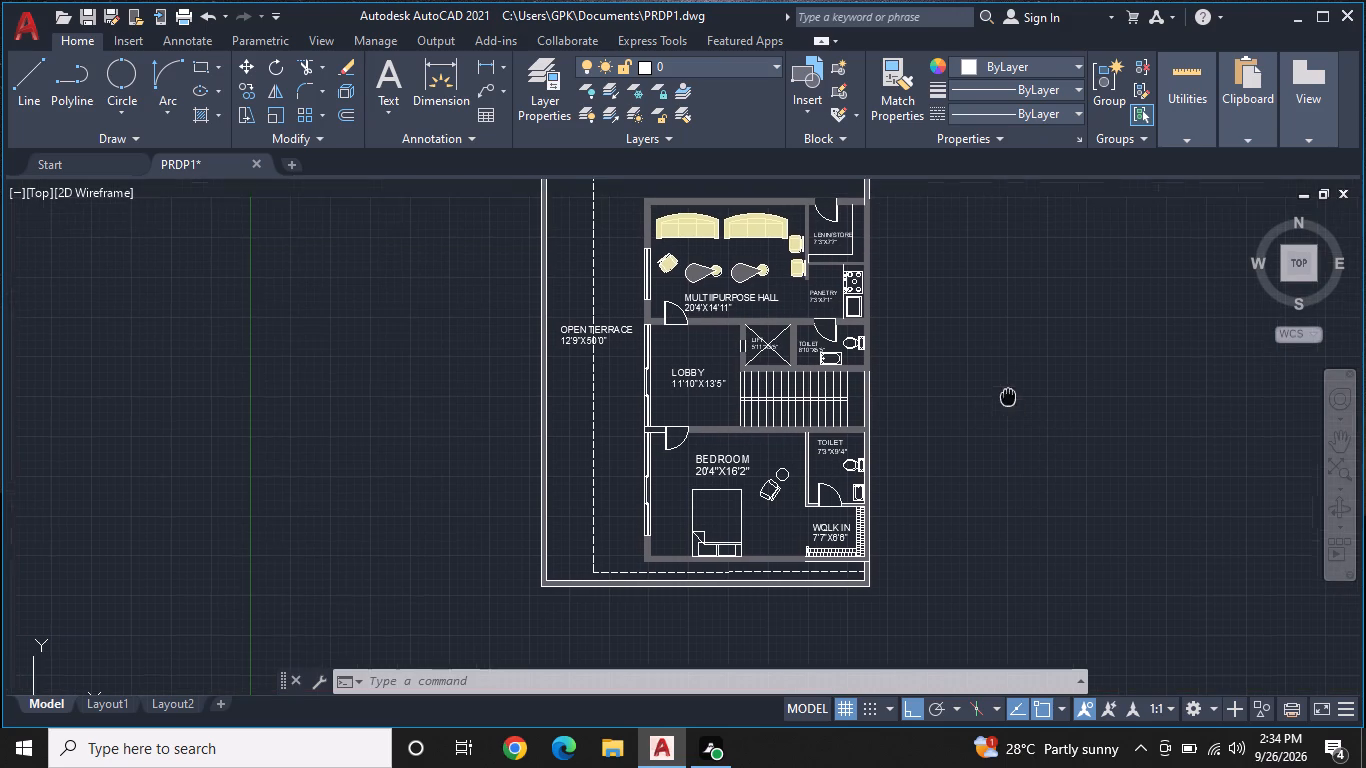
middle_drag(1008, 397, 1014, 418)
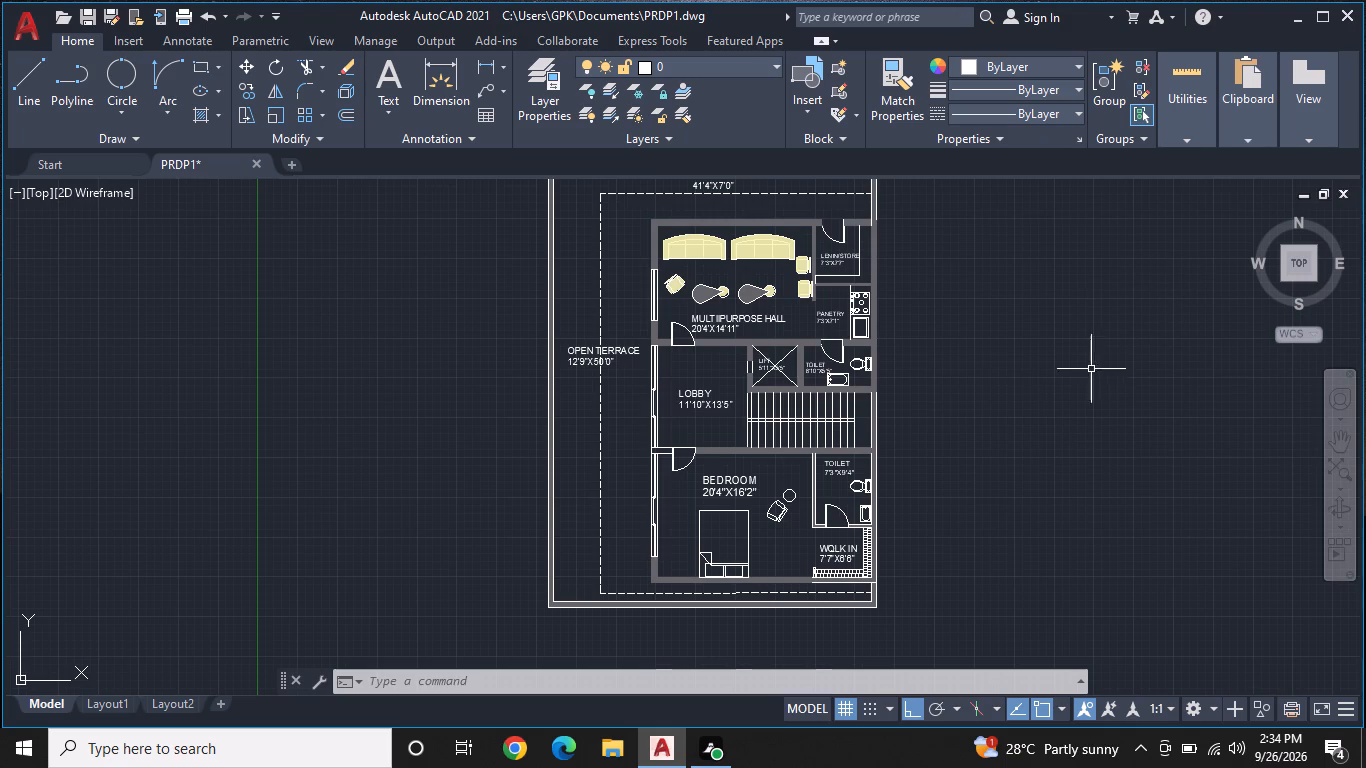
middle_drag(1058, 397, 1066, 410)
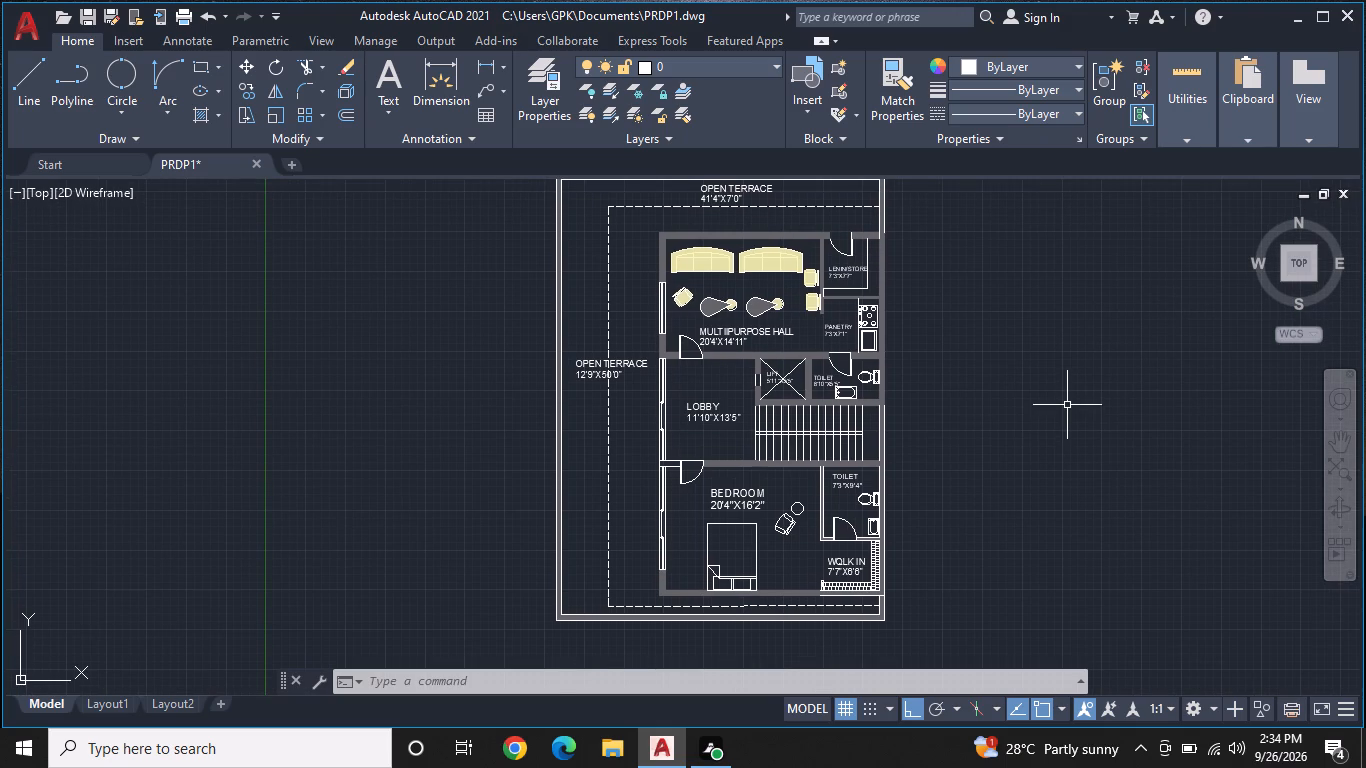